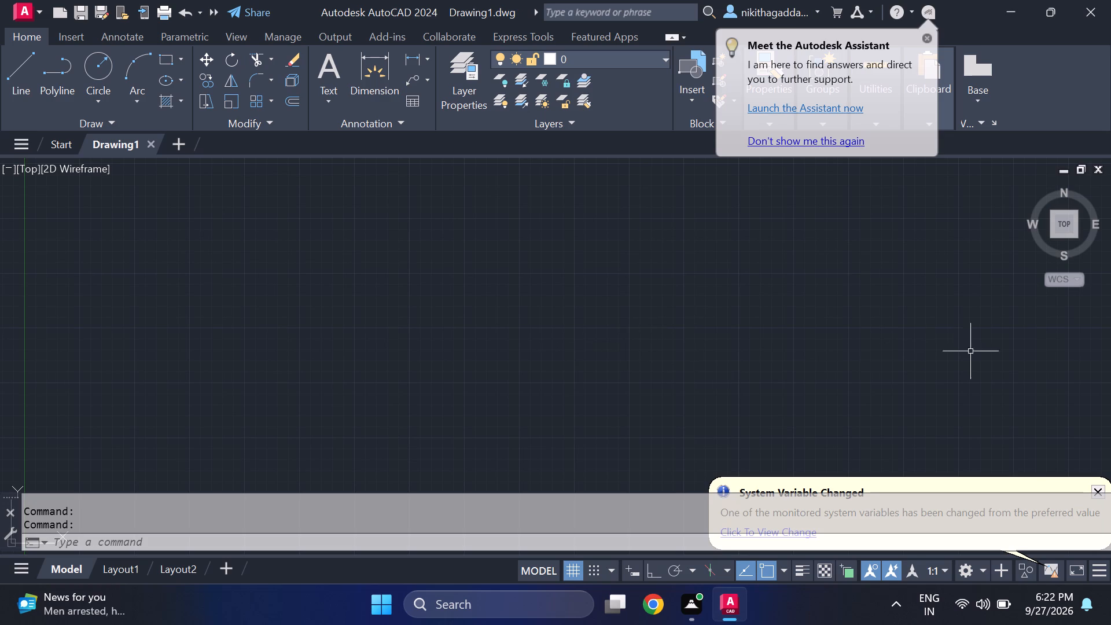
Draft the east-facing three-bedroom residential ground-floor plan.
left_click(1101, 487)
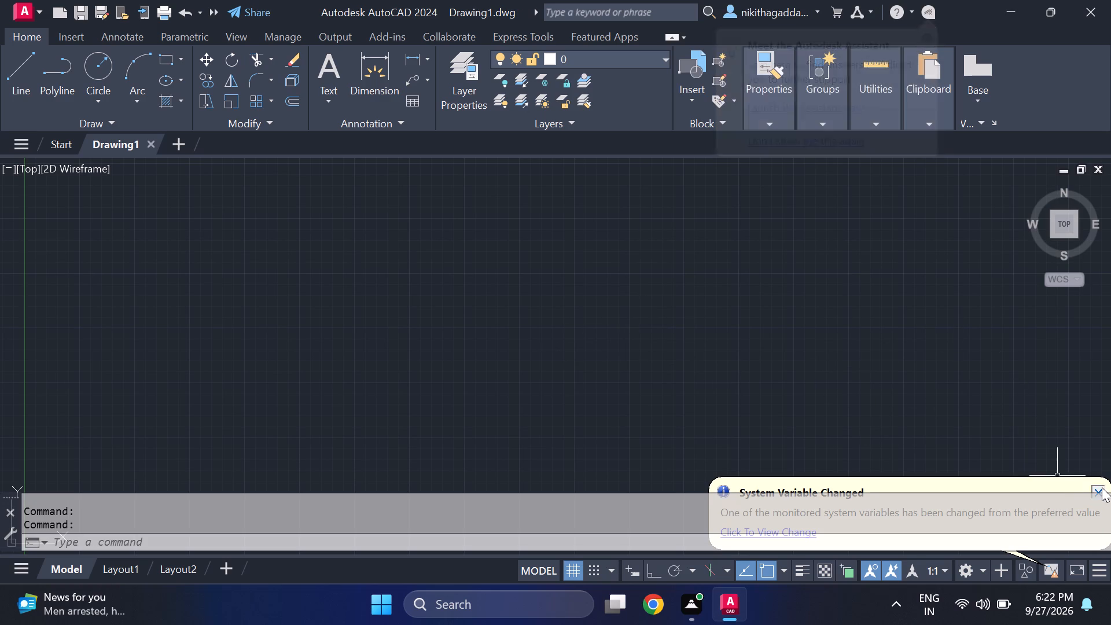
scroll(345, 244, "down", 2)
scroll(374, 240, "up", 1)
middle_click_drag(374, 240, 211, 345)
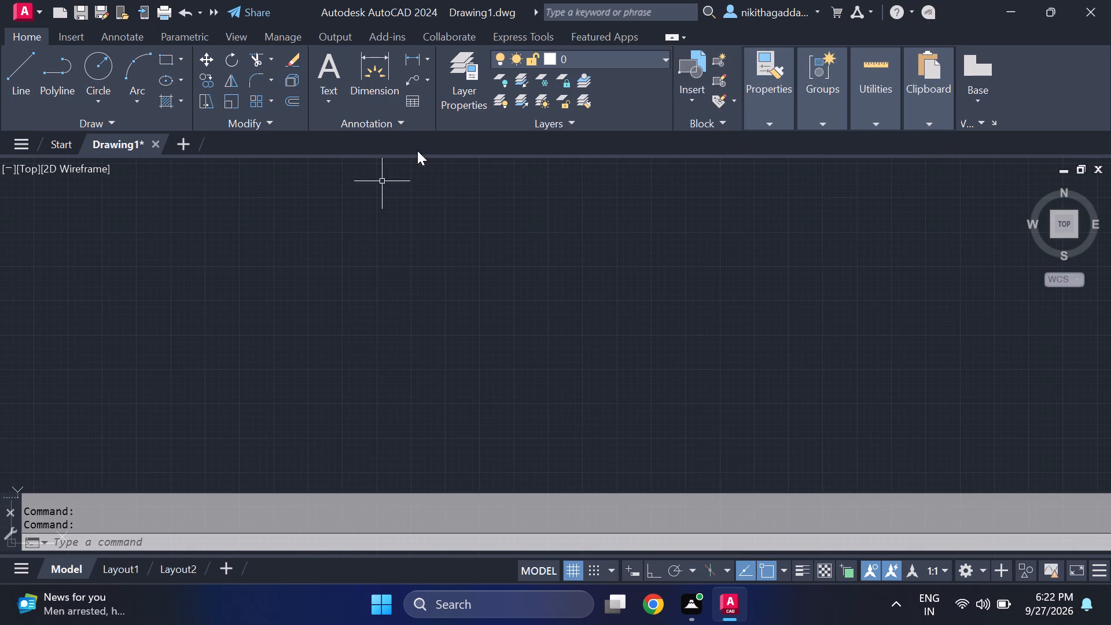
Create a new layer named "walls".
left_click(441, 91)
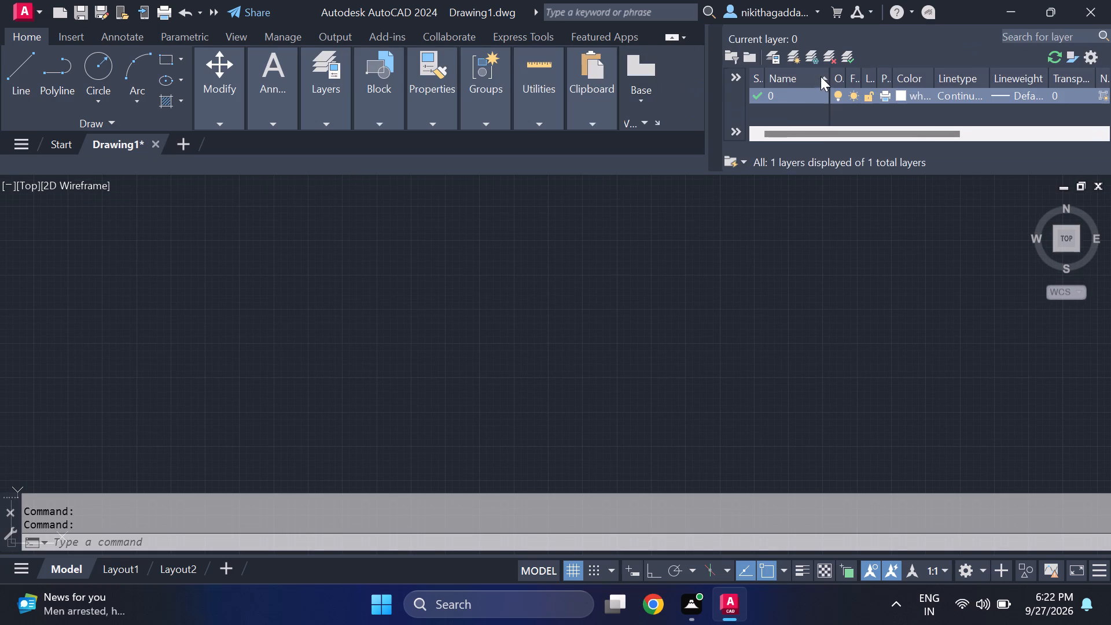
left_click(789, 53)
key("BackSpace")
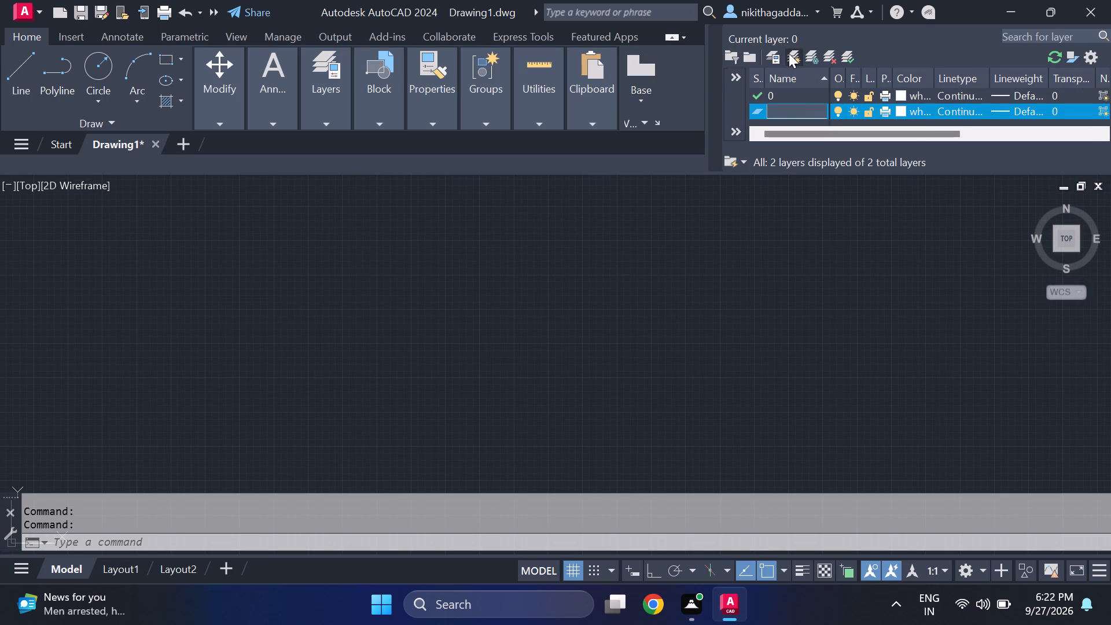
type("walls")
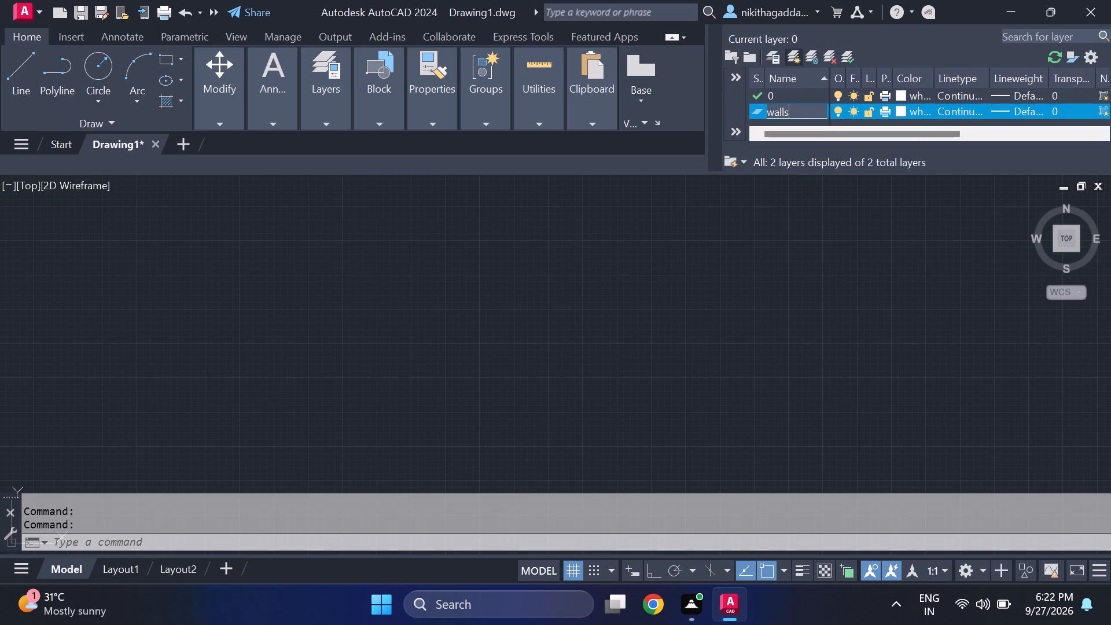
key("Return")
scroll(789, 53, "up", 1)
Create a new layer named "furniture".
left_click(789, 53)
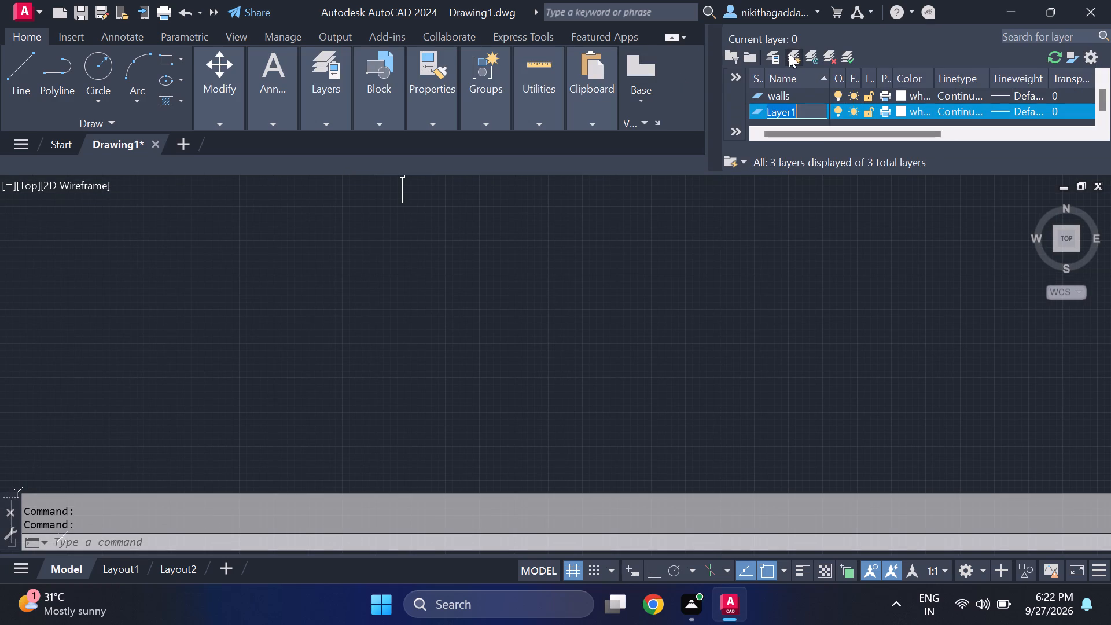
key("BackSpace")
key("BackSpace")
type("furniture")
key("Return")
Create a new layer named "windows".
left_click(788, 53)
key("BackSpace")
type("windows")
key("Return")
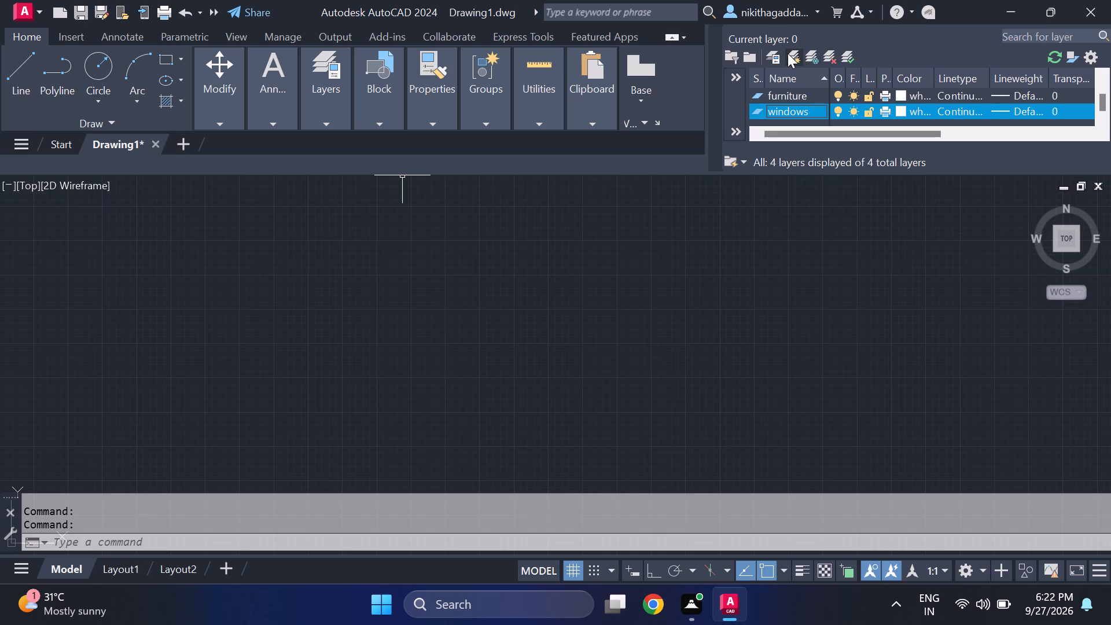
Create a new layer named "text".
left_click(788, 53)
key("BackSpace")
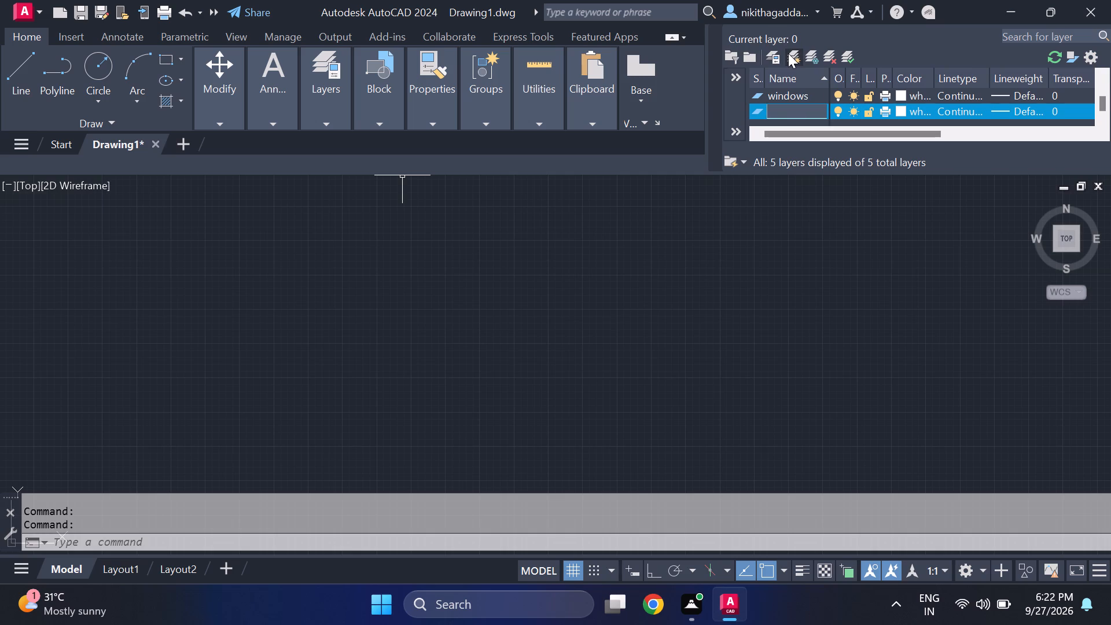
scroll(826, 119, "up", 1)
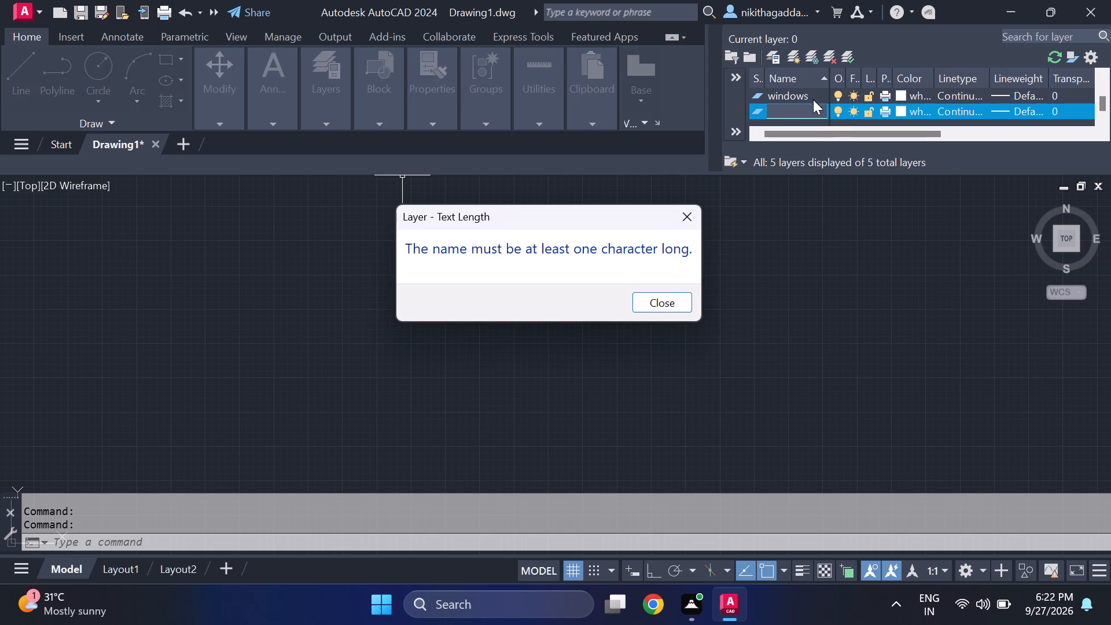
scroll(808, 95, "up", 1)
left_click(692, 208)
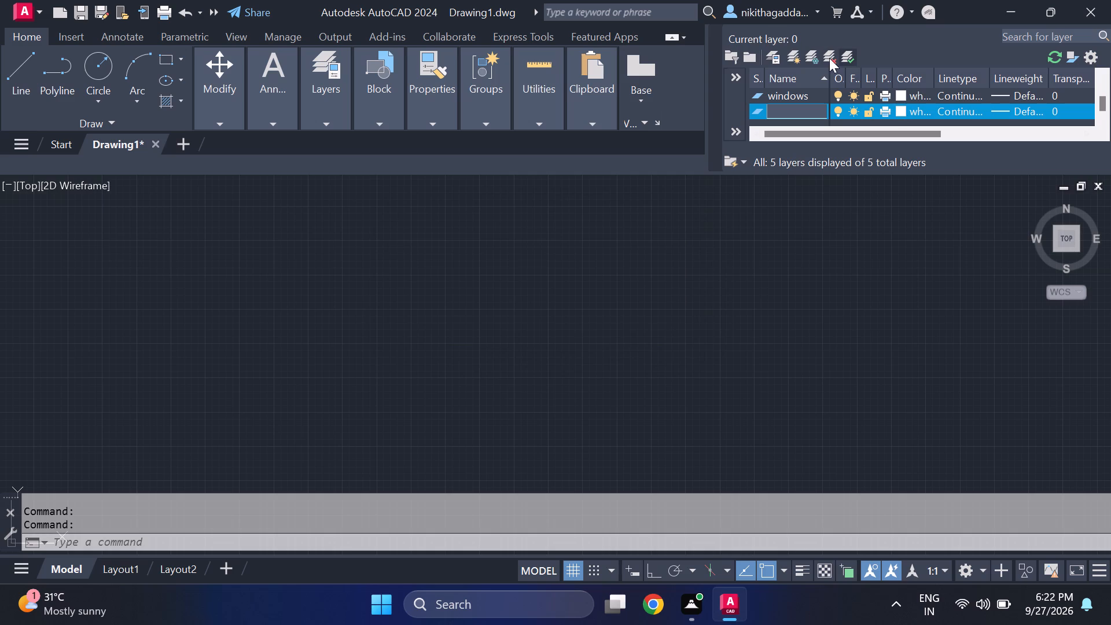
type("text")
key("Return")
Add one more new layer after the text layer, leaving its default name.
scroll(800, 103, "up", 1)
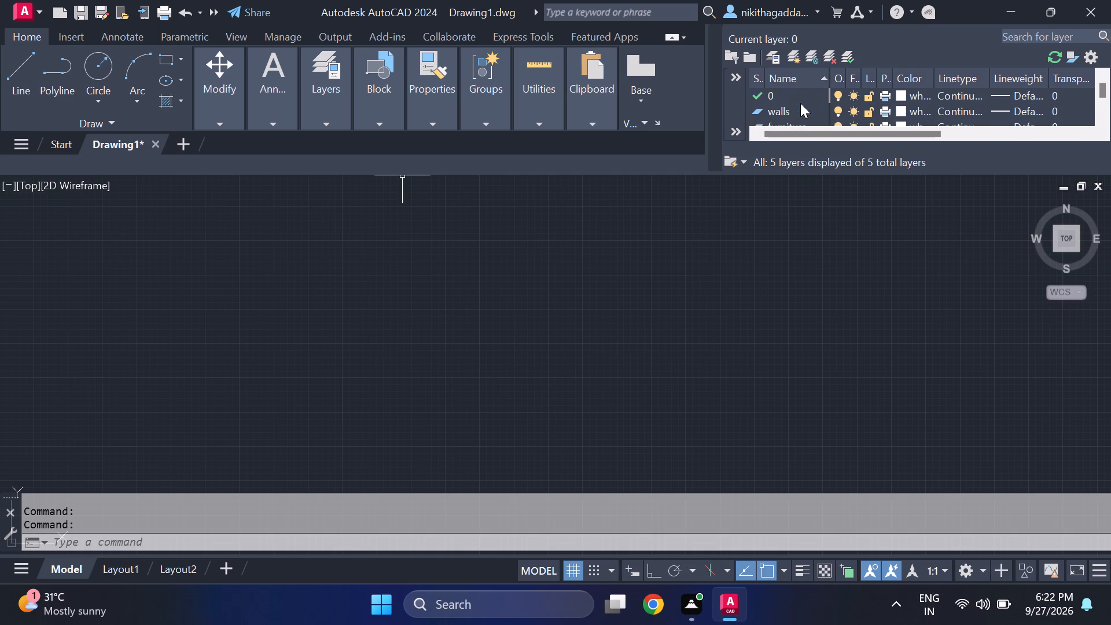
scroll(800, 103, "up", 1)
scroll(800, 103, "down", 1)
scroll(800, 103, "up", 1)
scroll(800, 103, "down", 2)
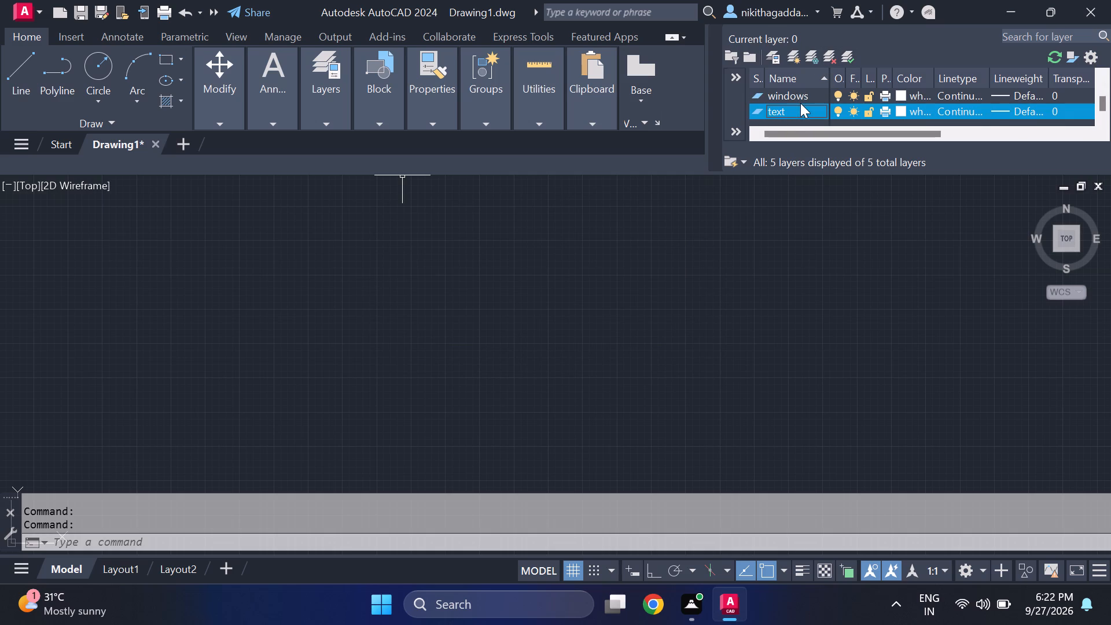
left_click(793, 53)
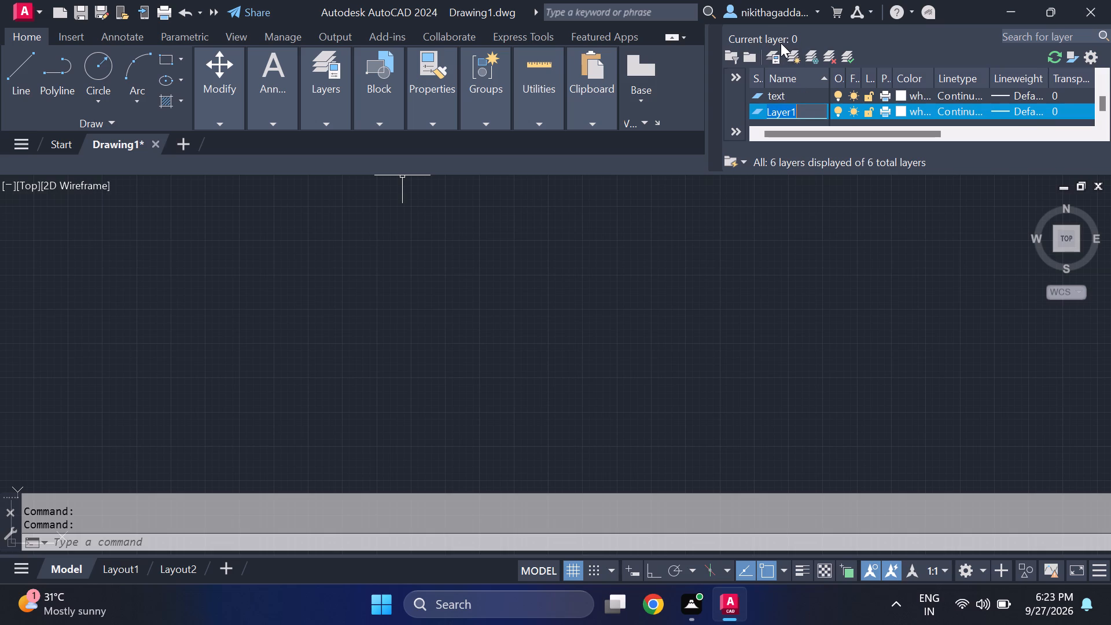
key("Escape")
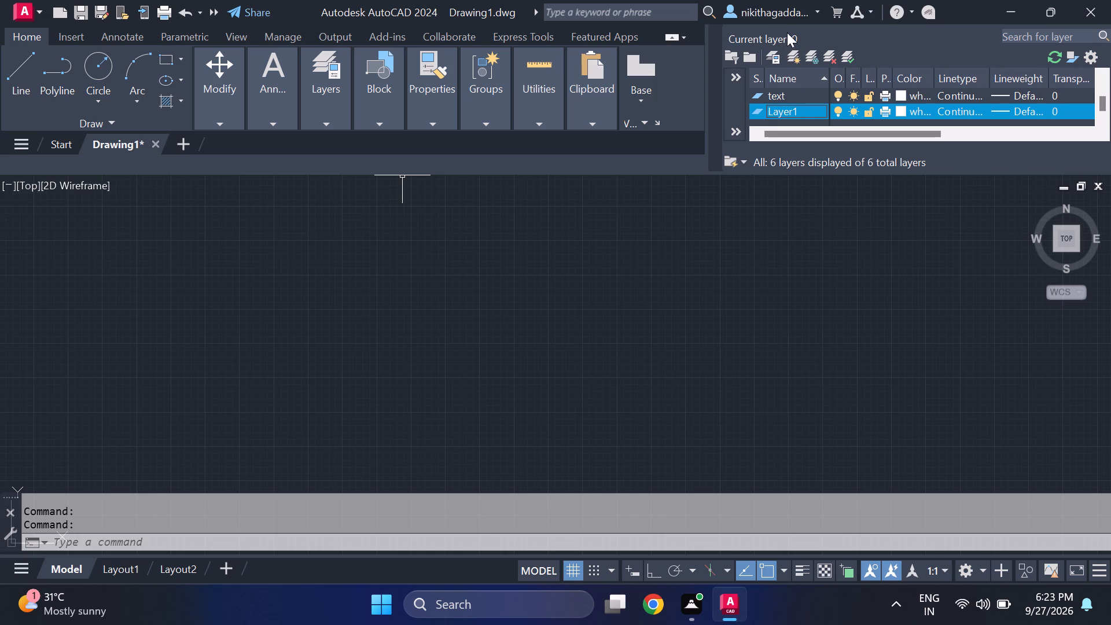
Set the walls layer's colour to grey, index colour 8, and close the layer properties.
scroll(779, 101, "up", 2)
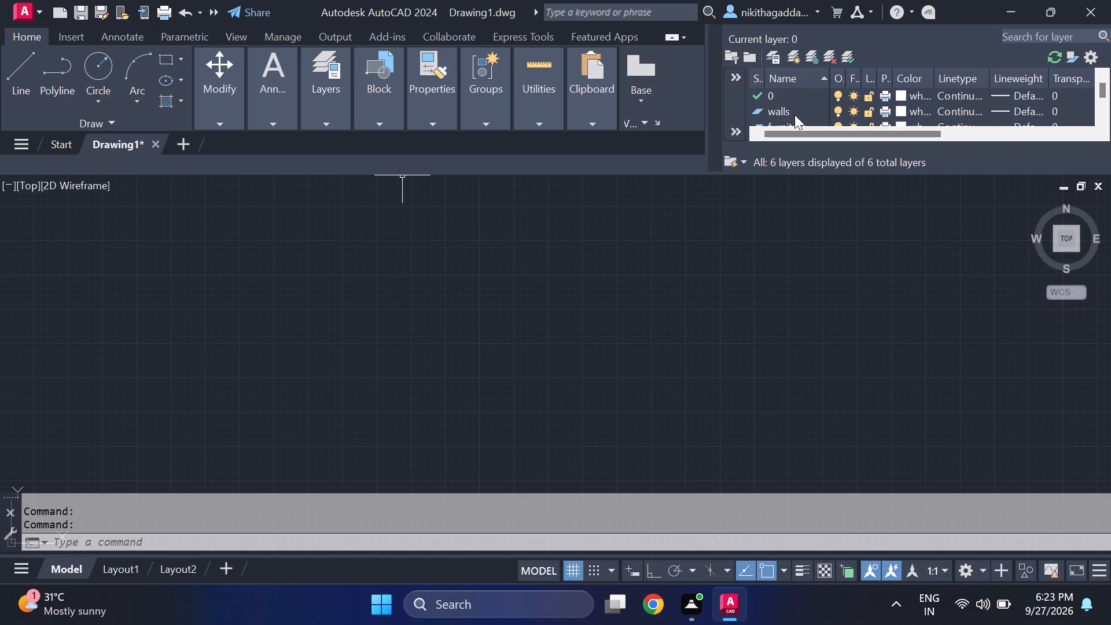
left_click_drag(794, 115, 785, 106)
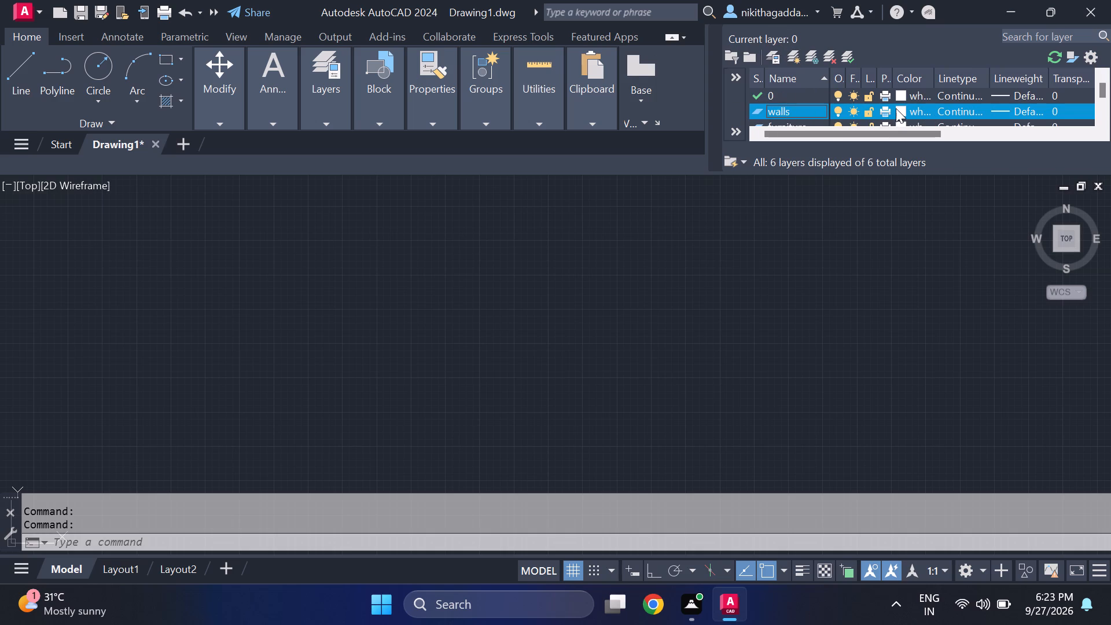
left_click(896, 108)
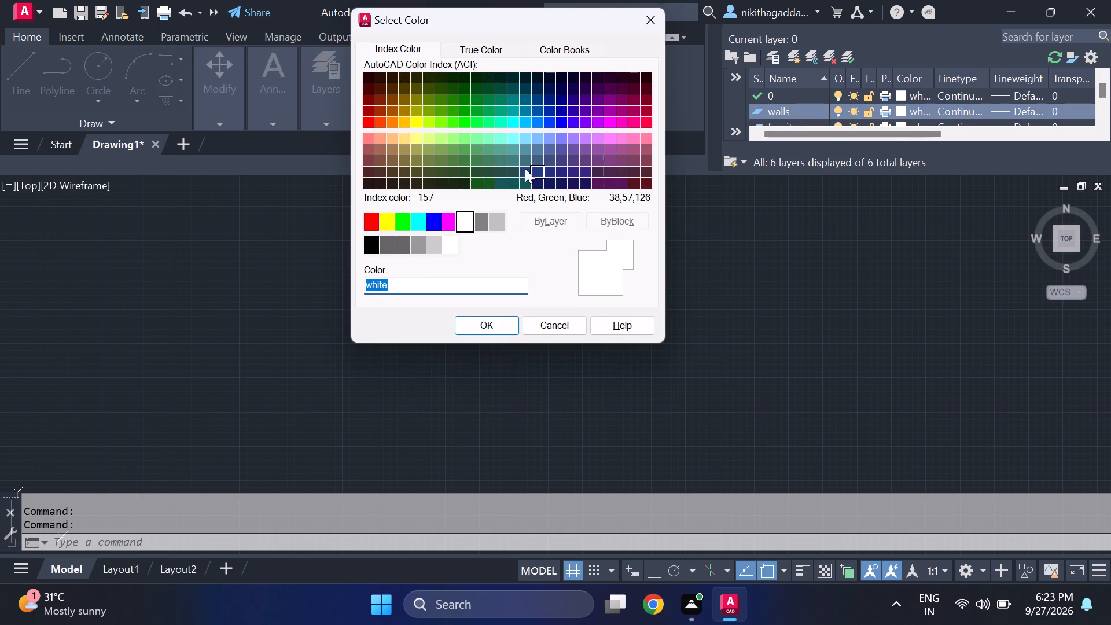
left_click(475, 221)
left_click(490, 321)
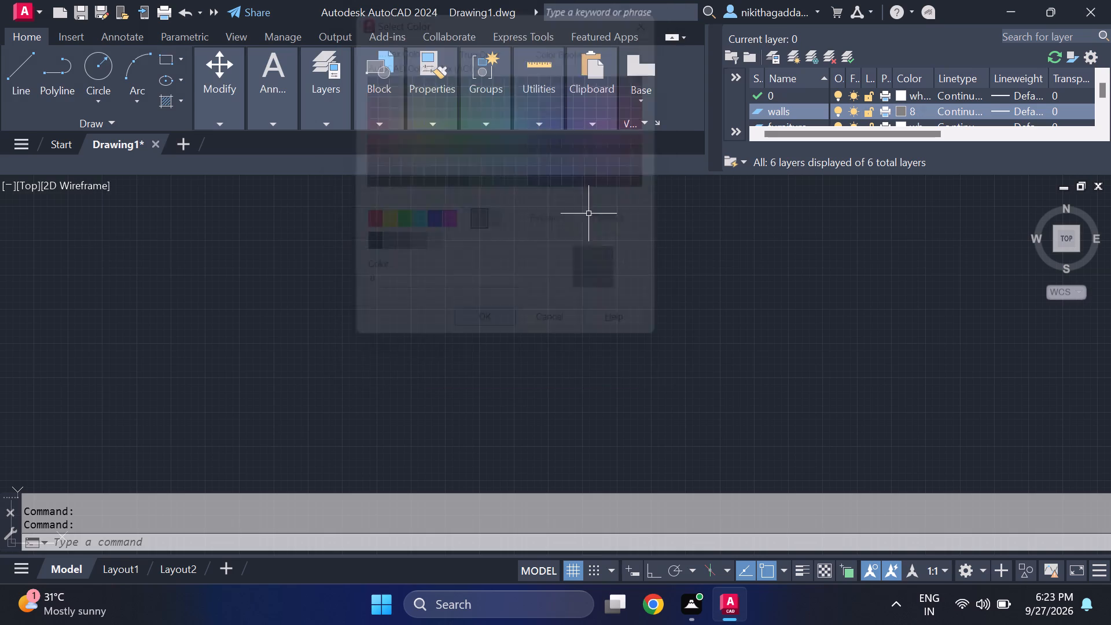
left_click(716, 31)
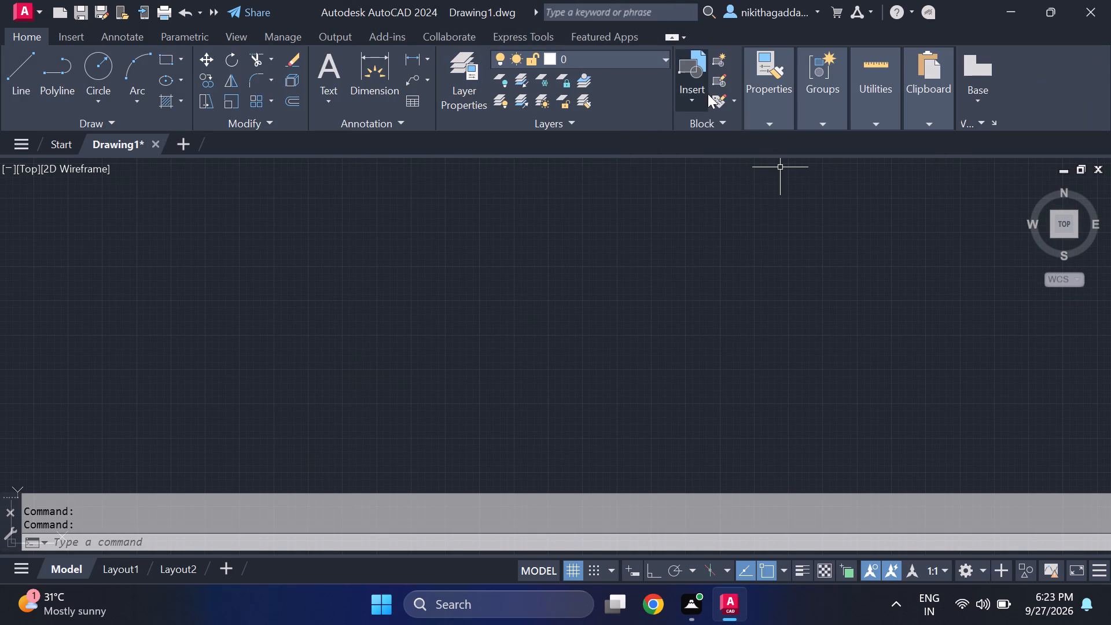
Make walls the current layer.
left_click(664, 56)
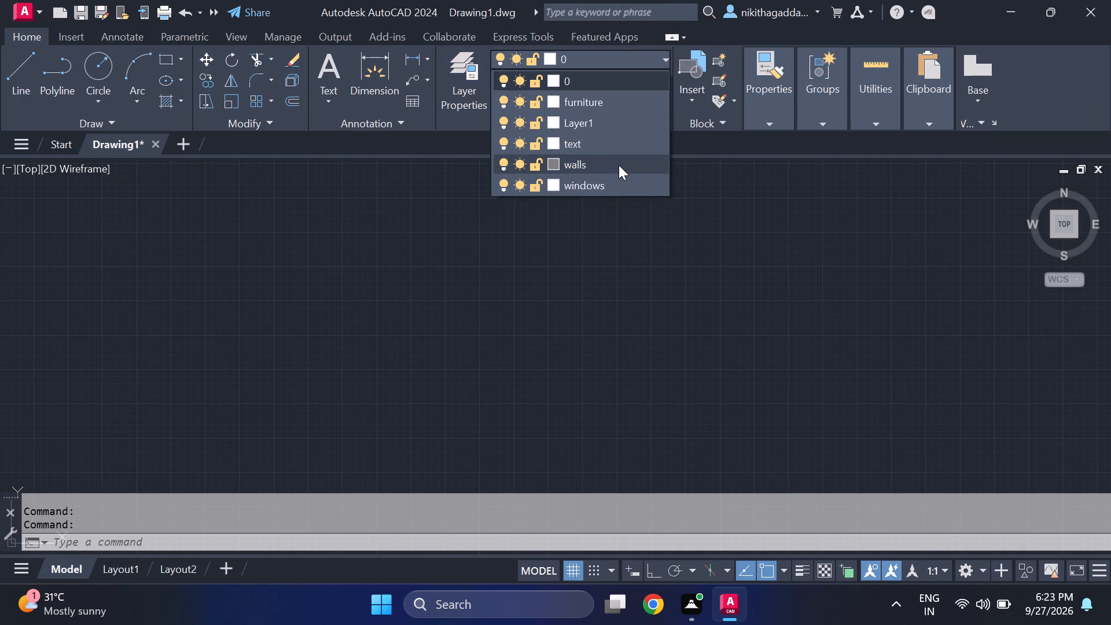
left_click(619, 165)
Configure the drawing units to Engineering length type with 0'-0.00" precision.
type("units")
key("Return")
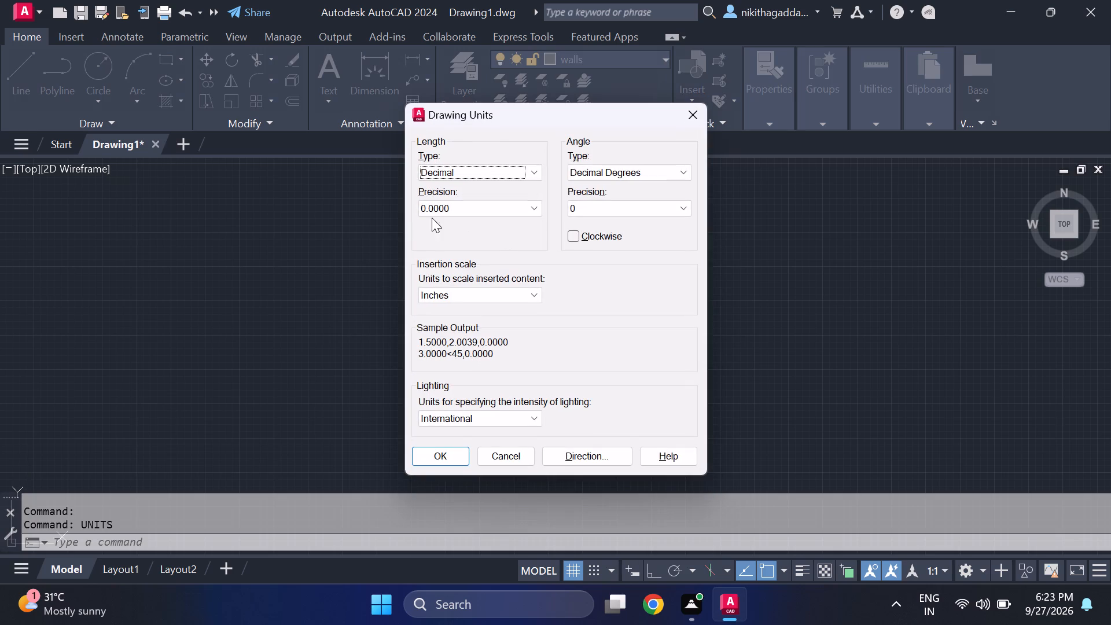
left_click(484, 177)
left_click(463, 214)
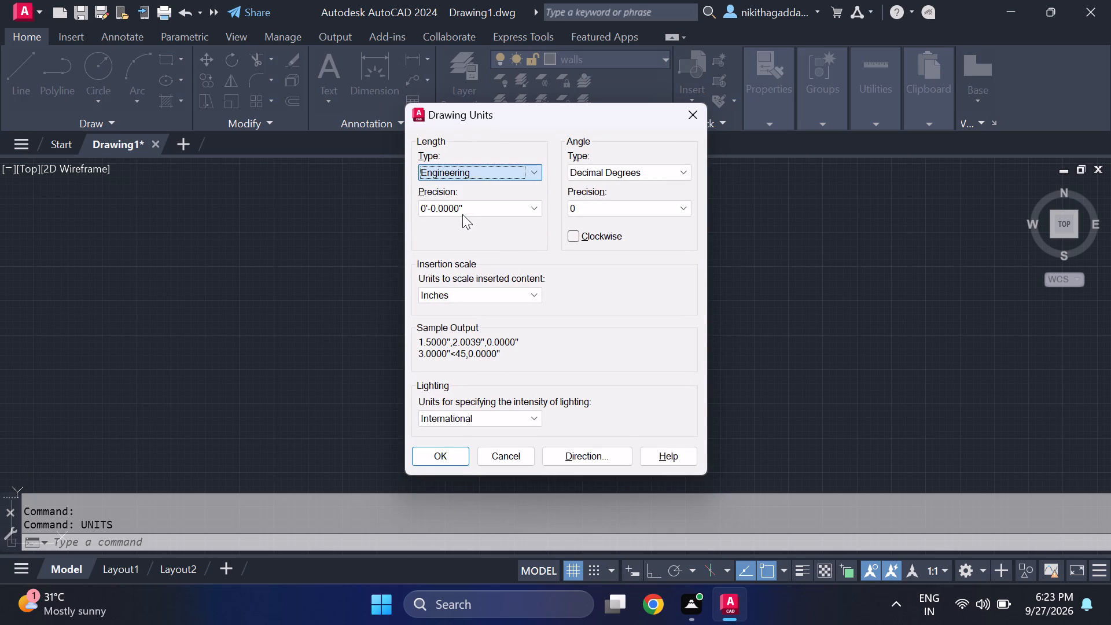
left_click(468, 206)
left_click(434, 240)
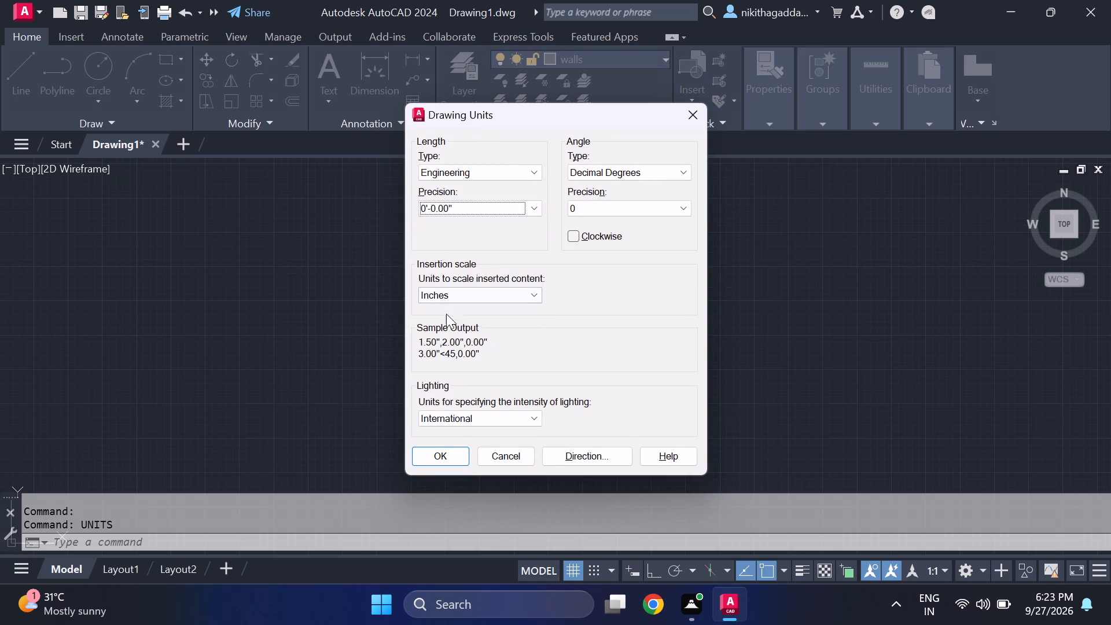
left_click_drag(455, 457, 450, 457)
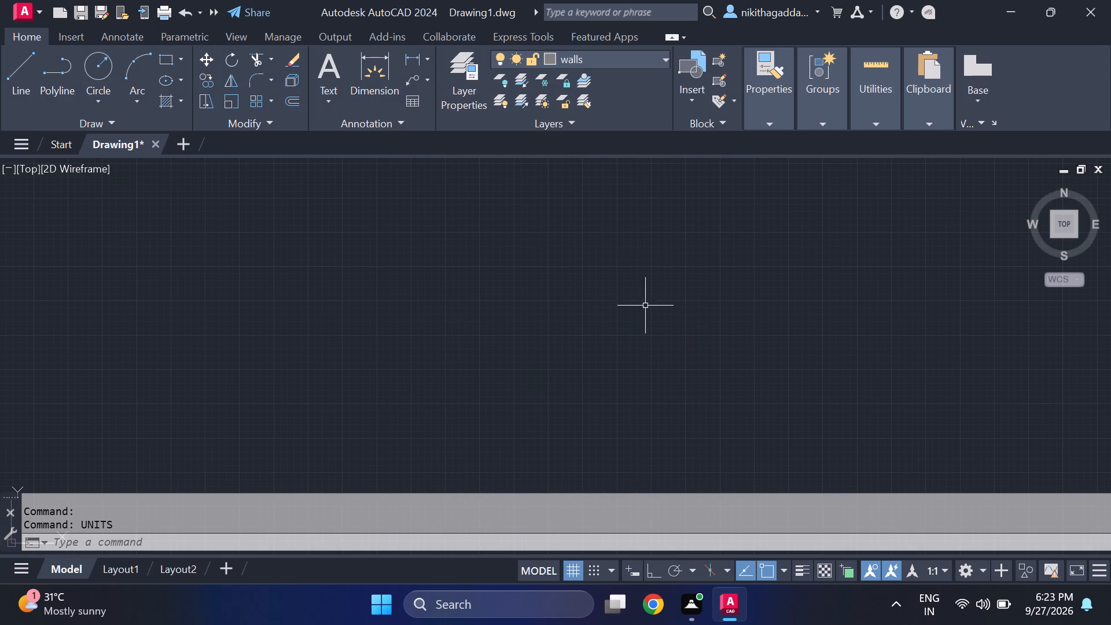
Modify the Standard dimension style's primary units to Engineering format with 0'-0.00" precision.
key("d")
key("Return")
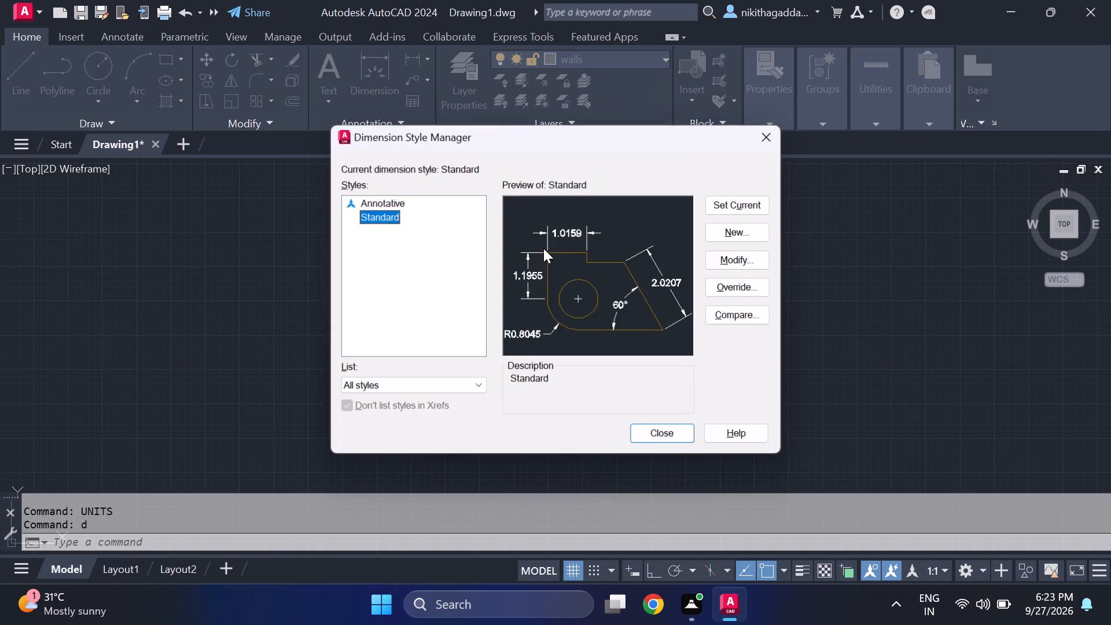
left_click(755, 263)
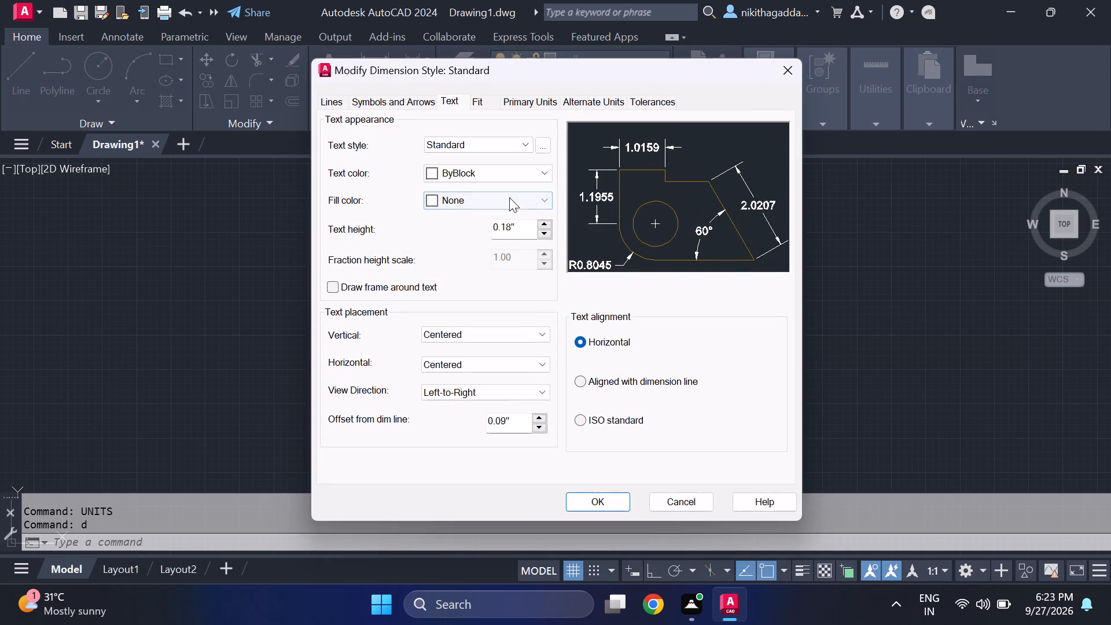
left_click(515, 98)
left_click(509, 126)
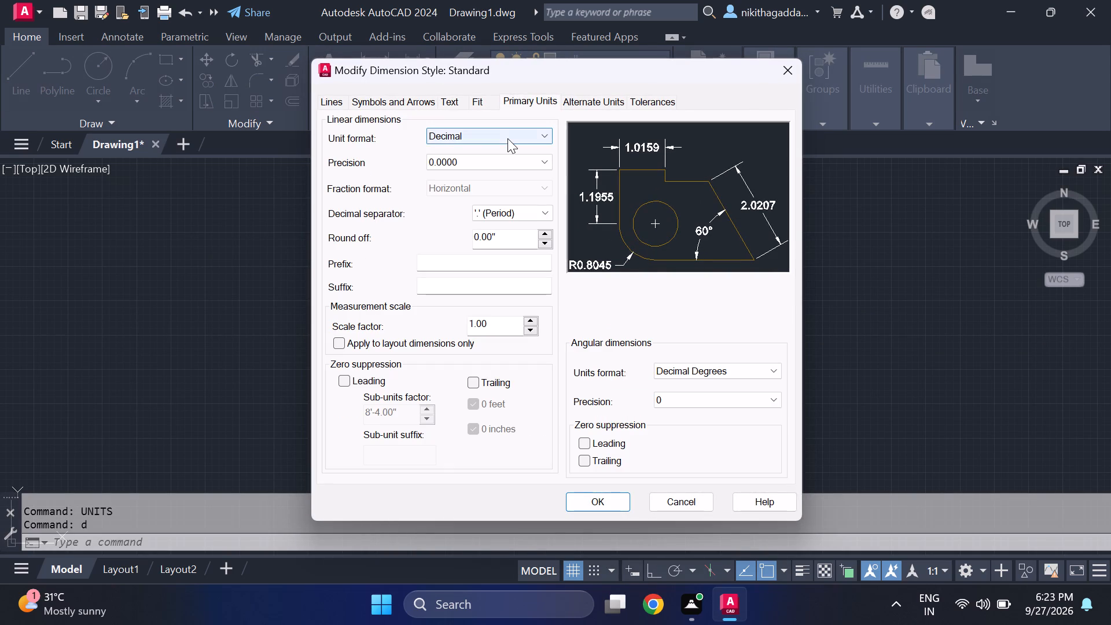
left_click(507, 138)
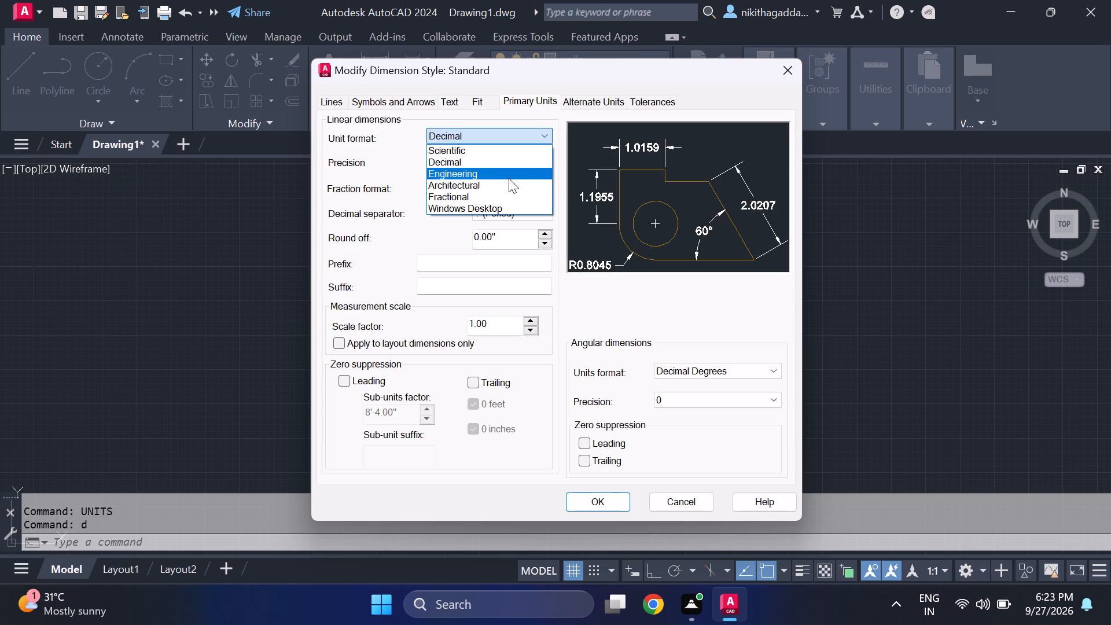
left_click(509, 178)
left_click(516, 158)
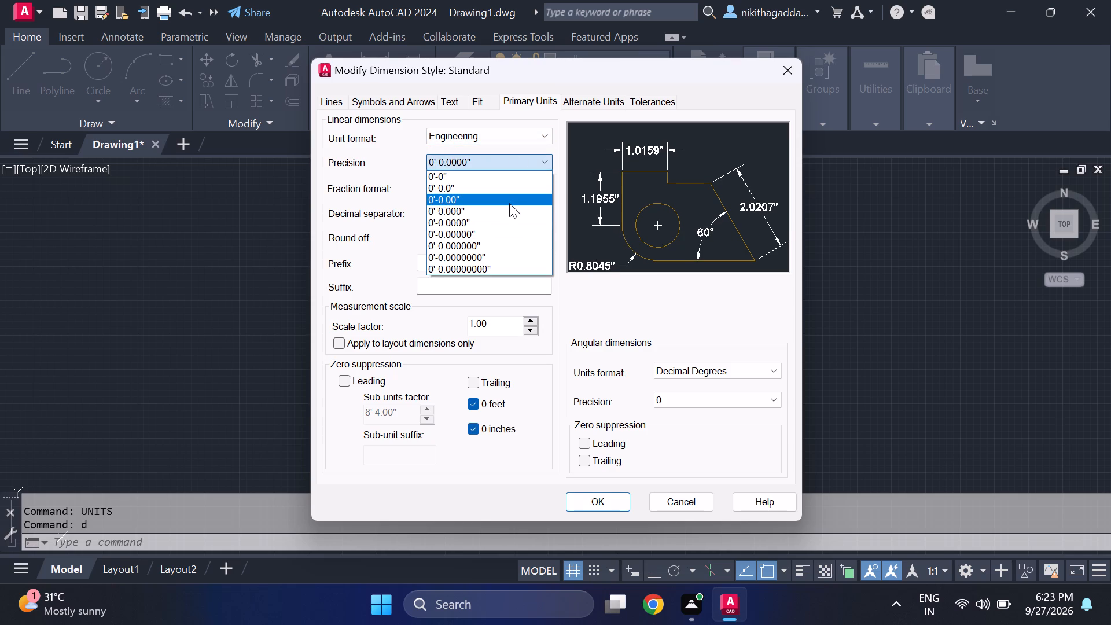
left_click(509, 203)
Set the Standard dimension style's text height to 7" and apply the style changes.
left_click(445, 105)
left_click(529, 226)
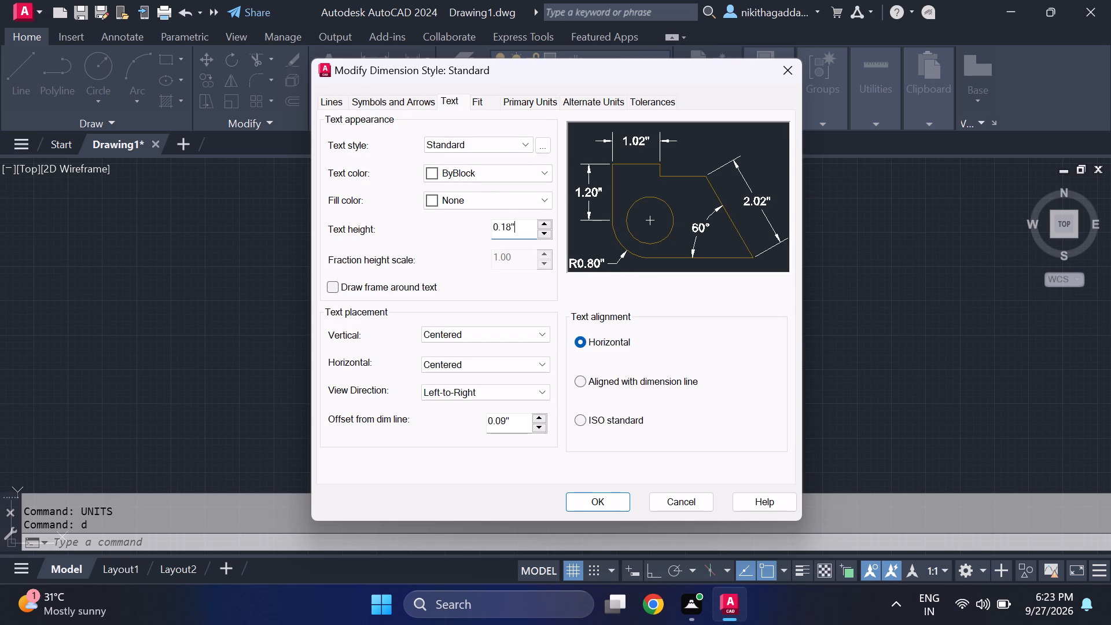
key("BackSpace")
key("BackSpace")
key("BackSpace")
key("BackSpace")
key("BackSpace")
key("BackSpace")
key("BackSpace")
key("BackSpace")
key("BackSpace")
key("BackSpace")
key("BackSpace")
key("BackSpace")
key("7")
key("Return")
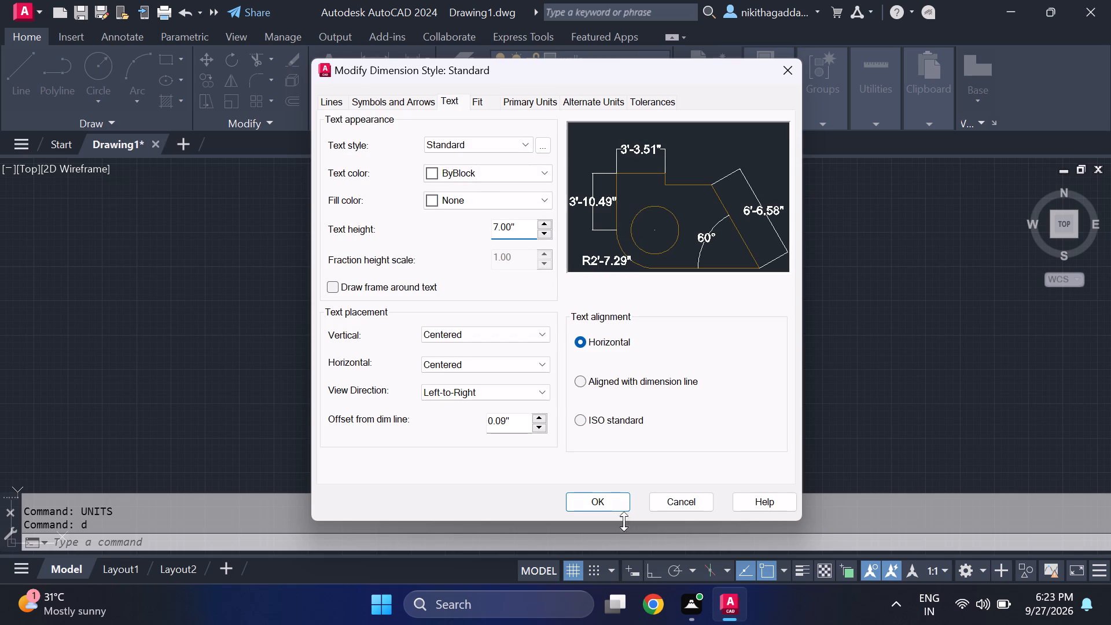
left_click(613, 508)
Set the Standard dimension style as the current style.
left_click(719, 211)
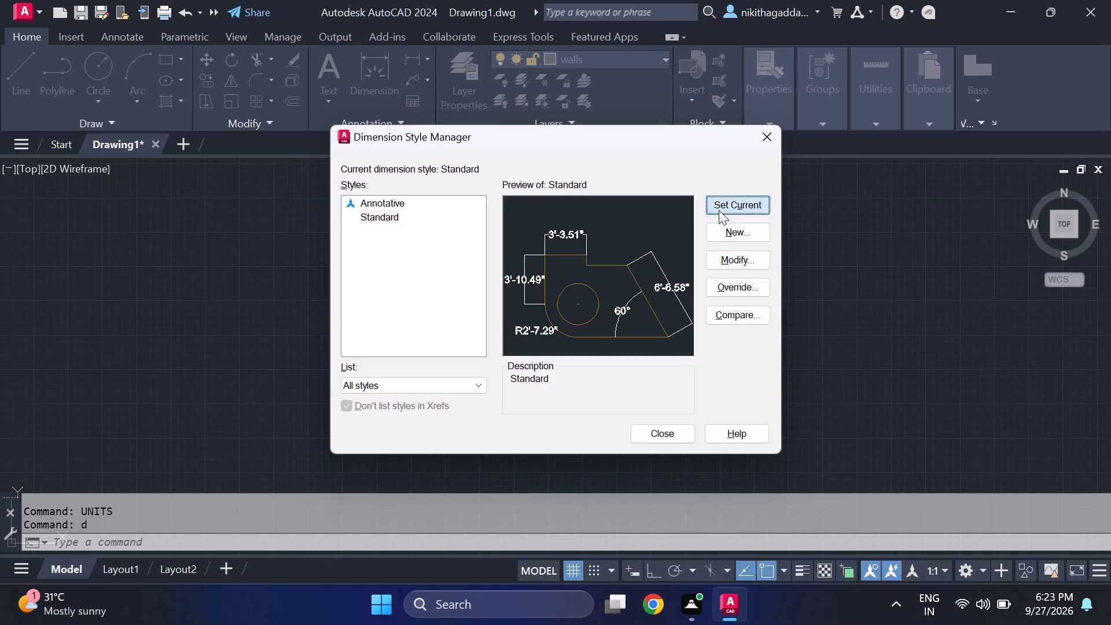
Close the Dimension Style Manager.
left_click(670, 436)
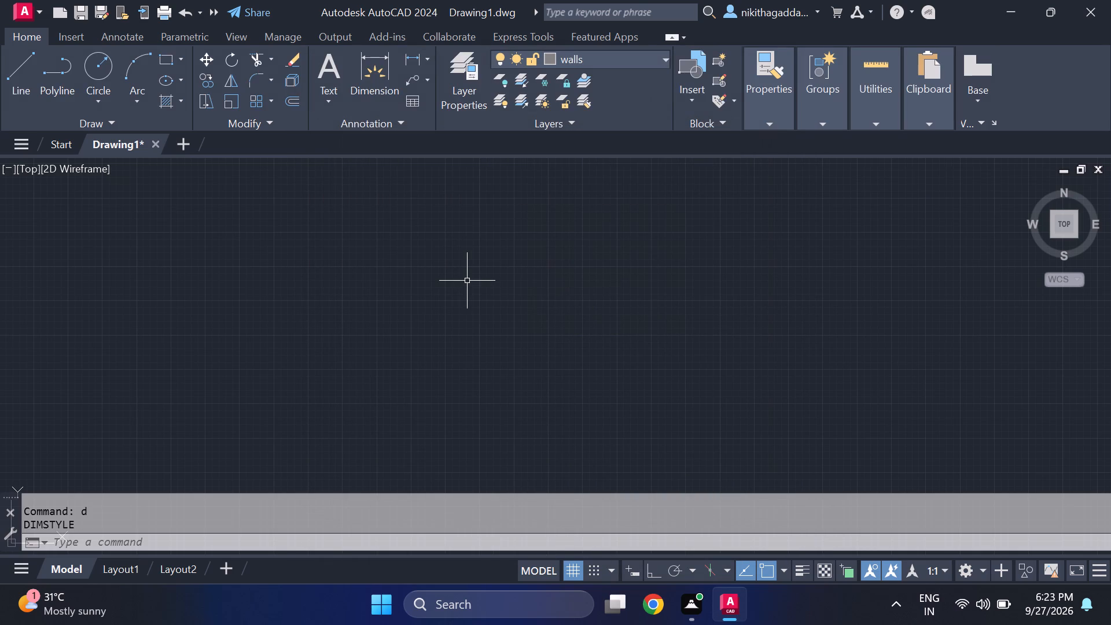
With Ortho on, draw a horizontal 30' line on the walls layer as the top edge of the plan.
middle_click_drag(464, 286, 413, 337)
key("l")
key("Return")
left_click(384, 269)
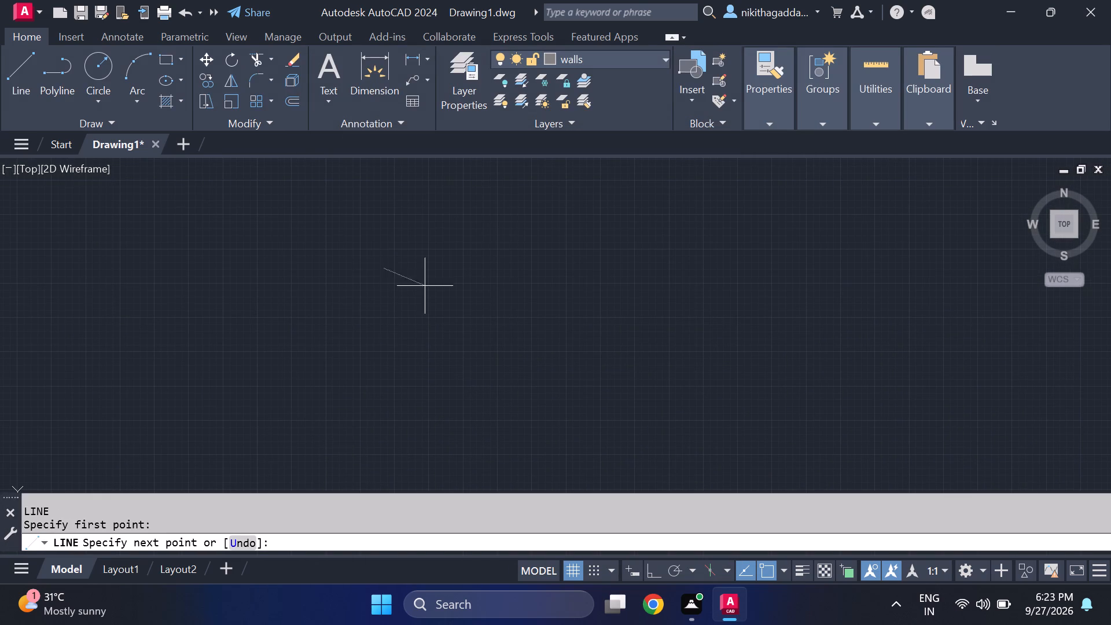
key("F8")
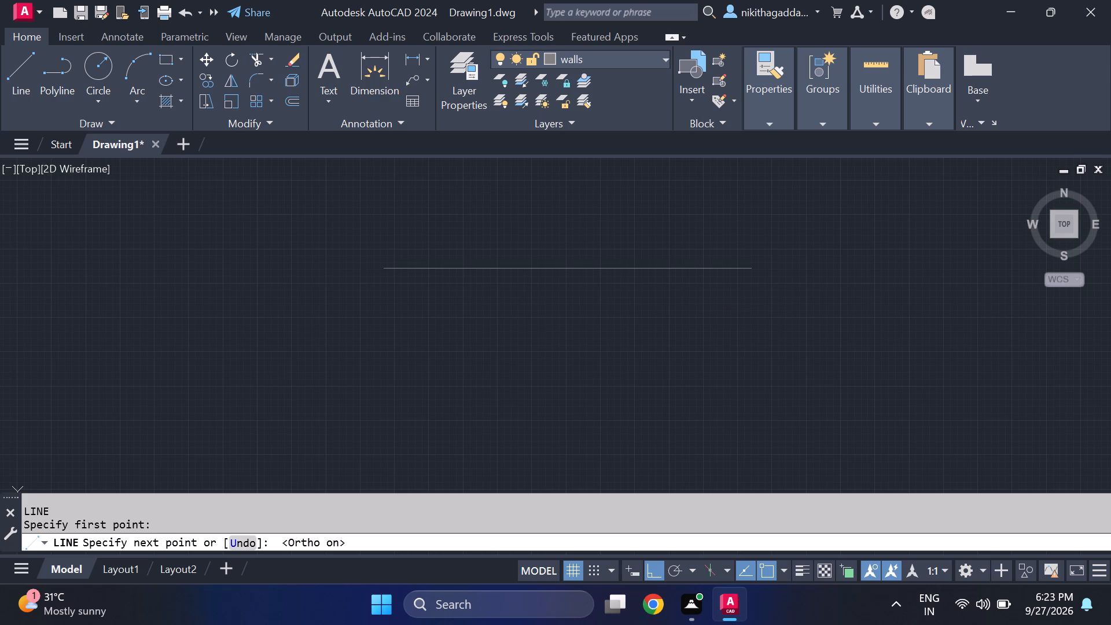
type("30'")
key("Return")
scroll(656, 352, "down", 3)
scroll(901, 432, "down", 4)
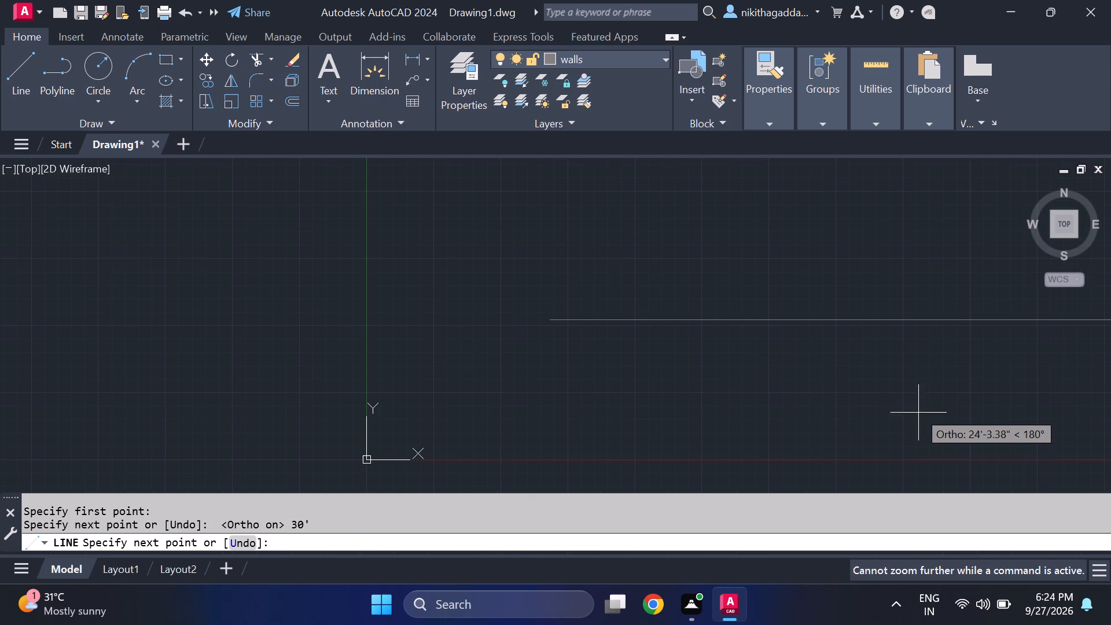
middle_click_drag(913, 409, 602, 274)
scroll(628, 315, "down", 5)
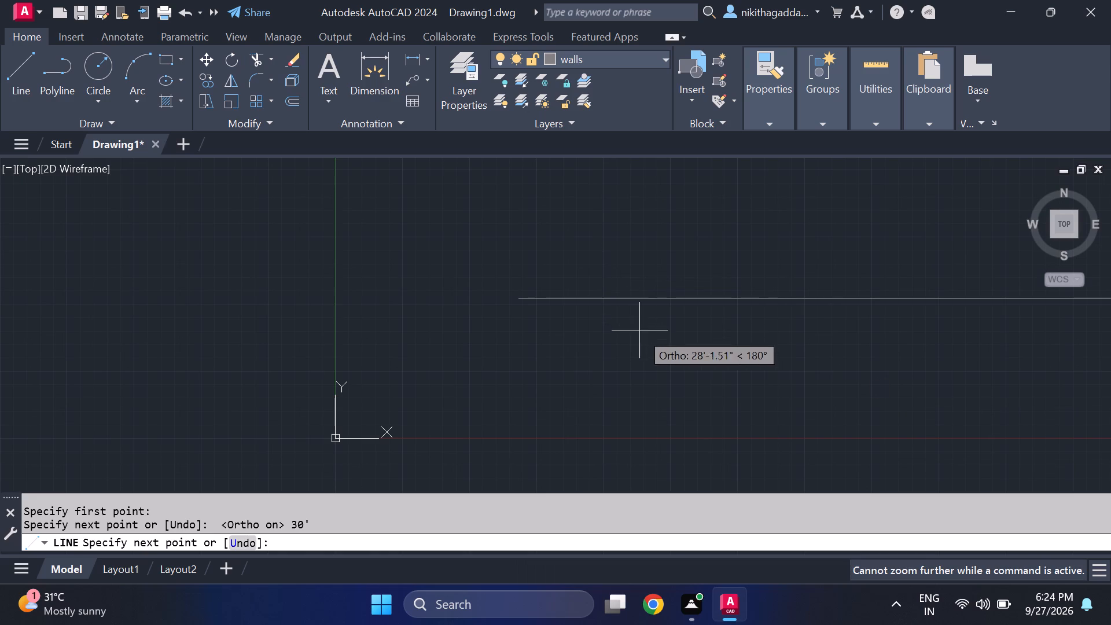
scroll(836, 374, "down", 6)
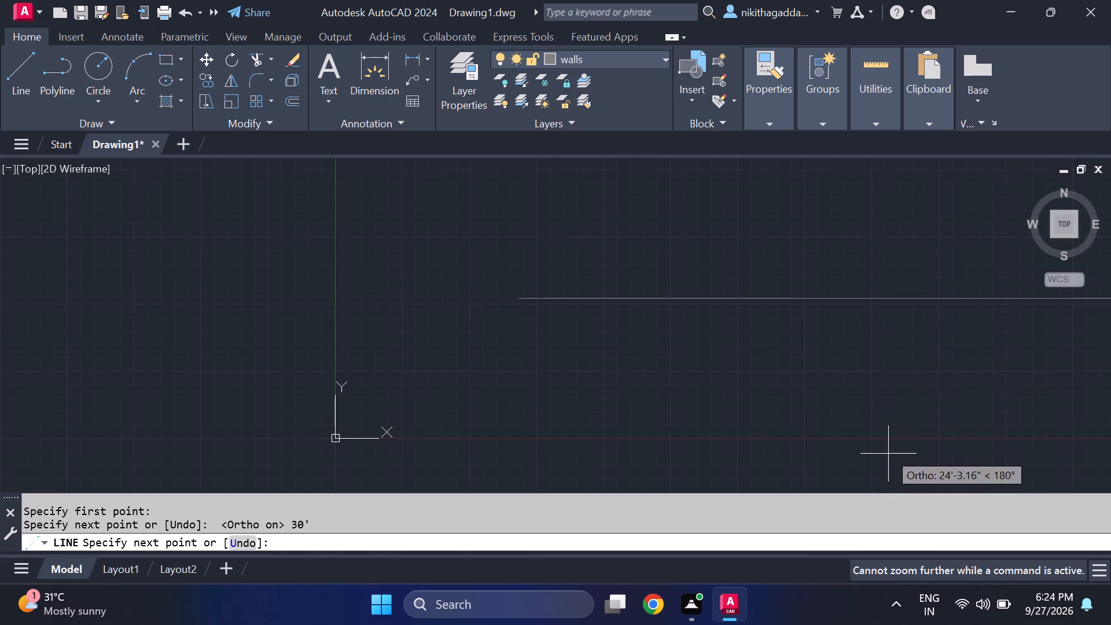
key("Escape")
Check the horizontal line's length by previewing a linear dimension between its two endpoints.
scroll(896, 423, "down", 5)
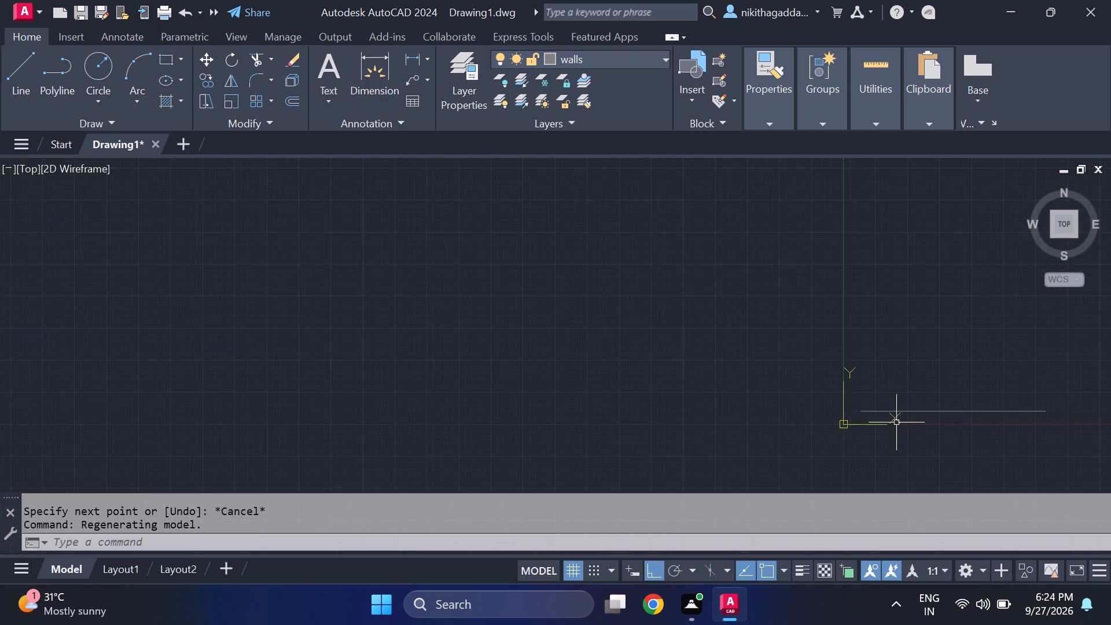
middle_click_drag(994, 454, 591, 358)
scroll(597, 327, "up", 3)
scroll(597, 327, "down", 2)
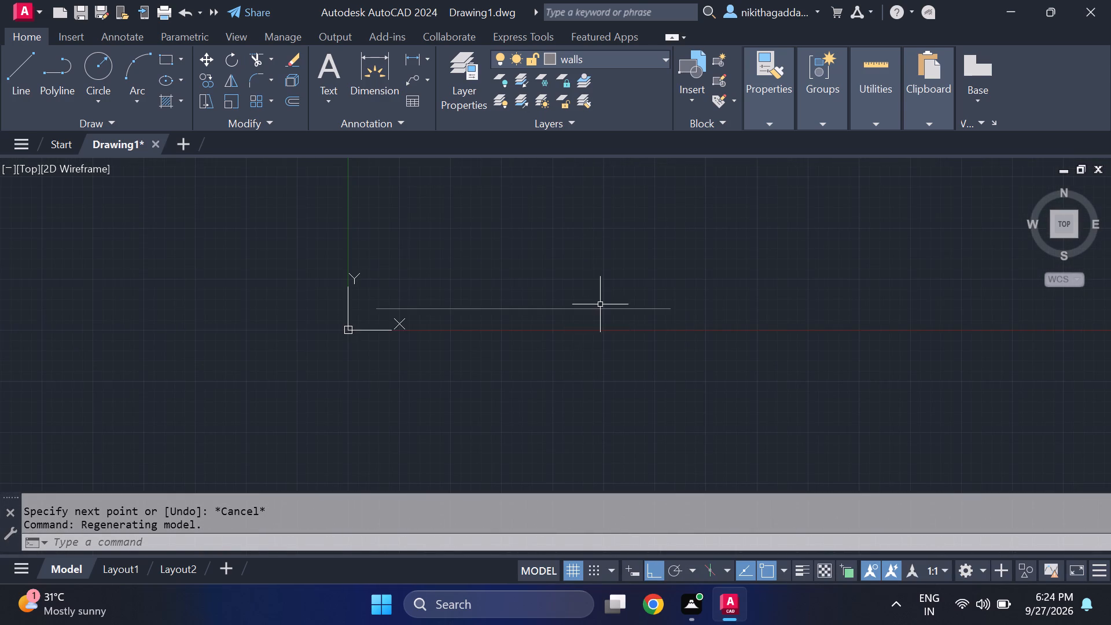
scroll(600, 303, "up", 2)
scroll(422, 190, "down", 1)
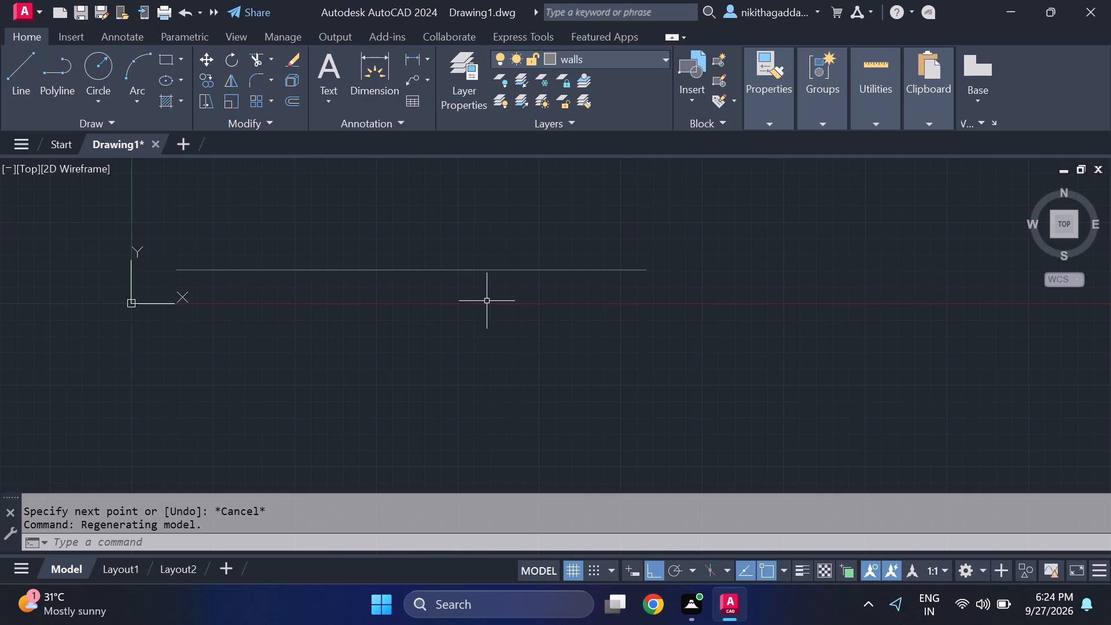
left_click(417, 57)
left_click(172, 269)
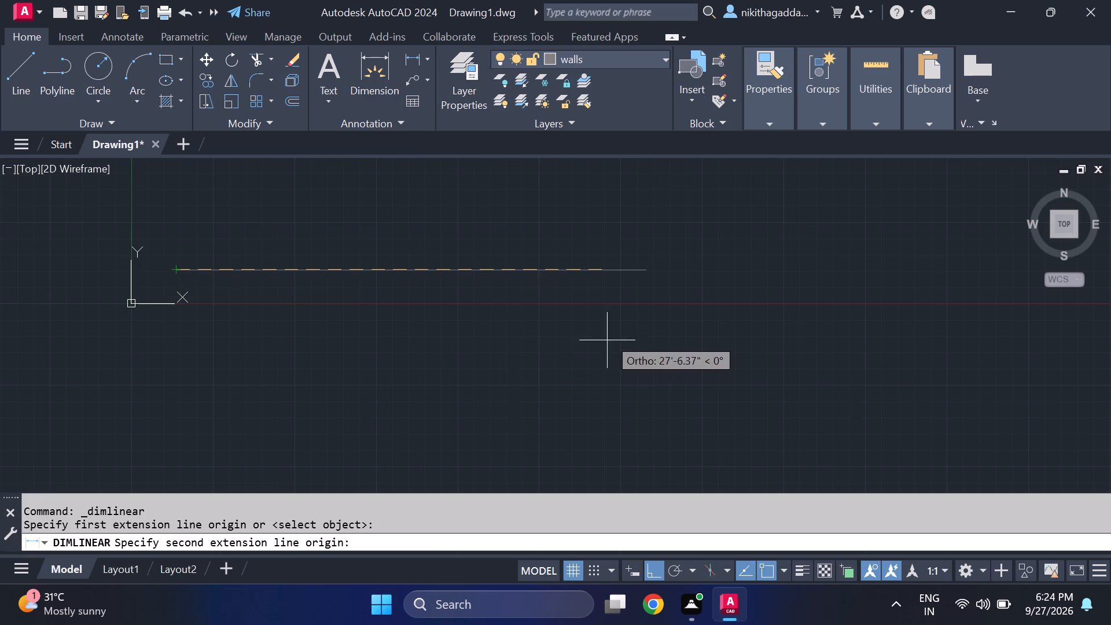
left_click(642, 267)
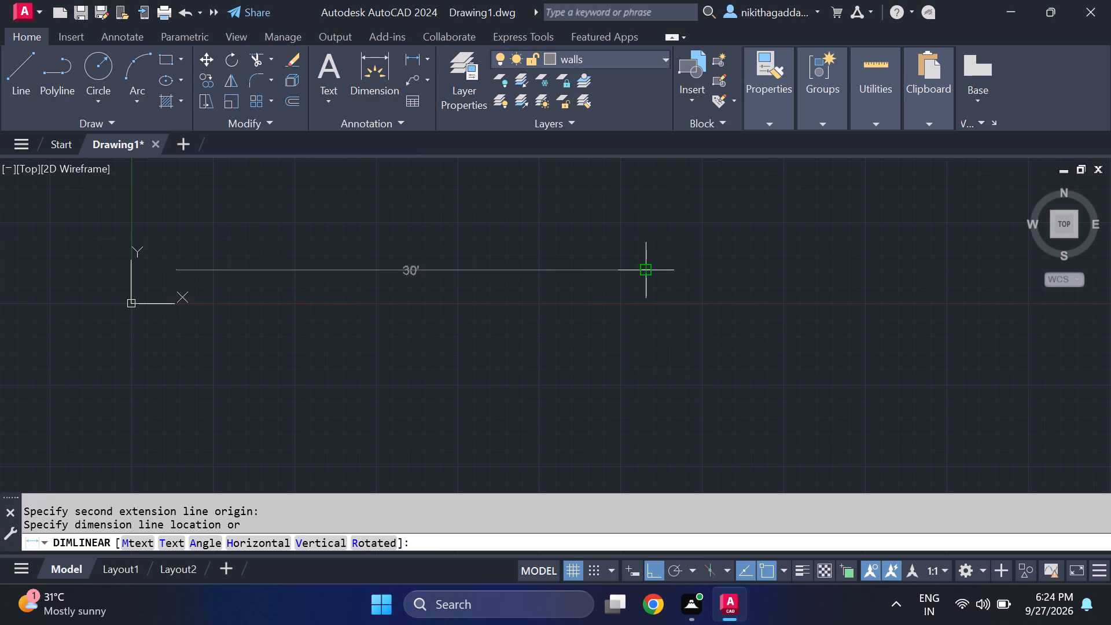
key("Escape")
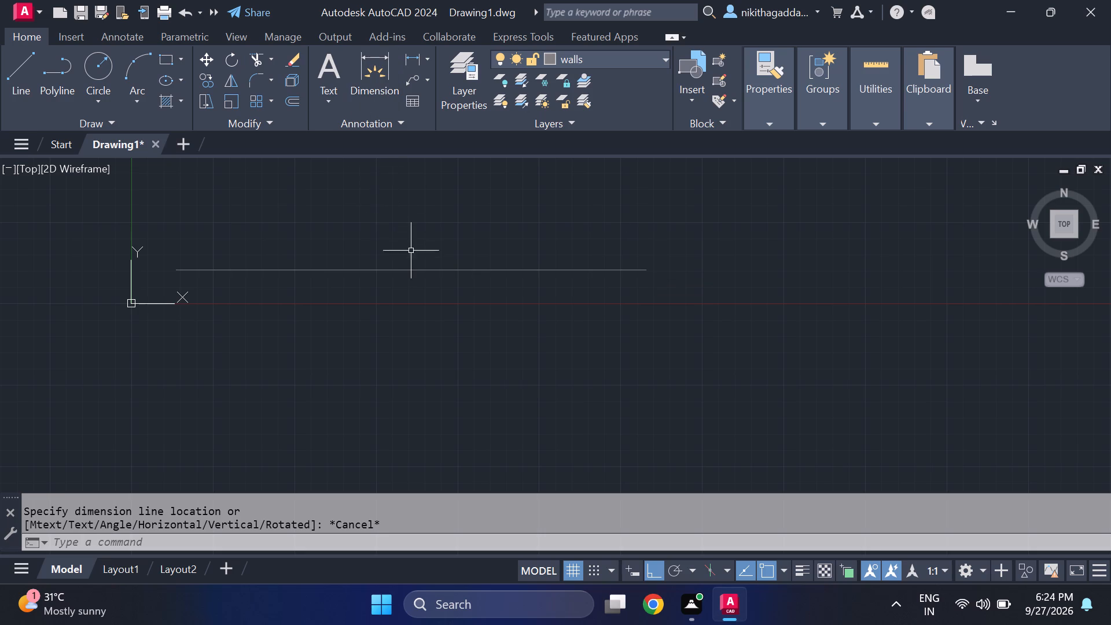
Complete the rectangular outline with lines from the top edge's right end: 47' down, across to align with its left end, and up to close.
key("l")
key("Return")
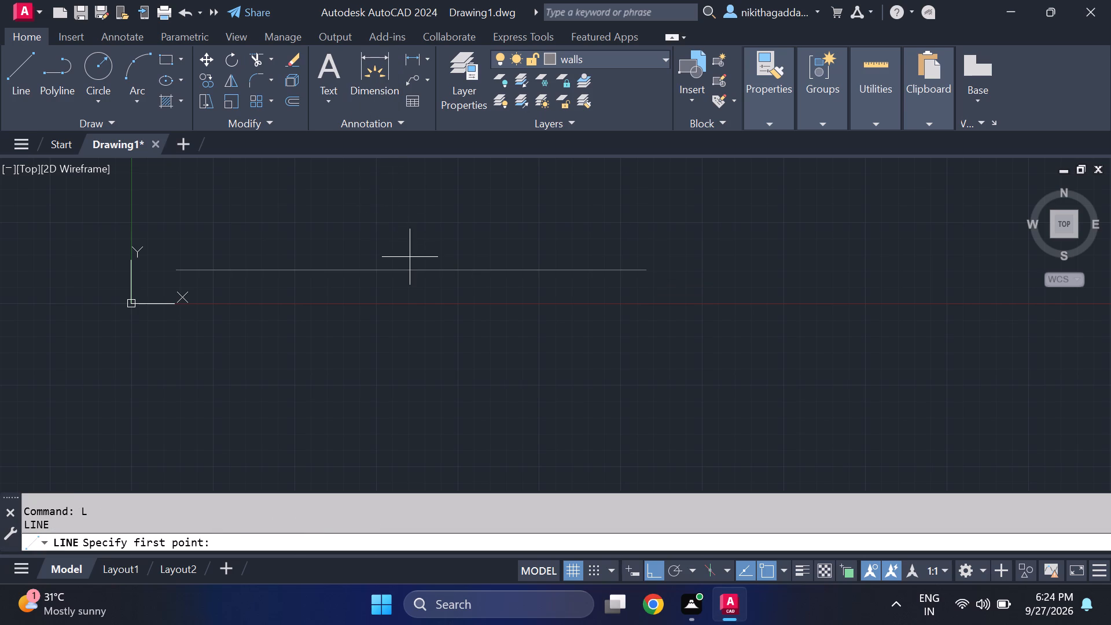
left_click(645, 270)
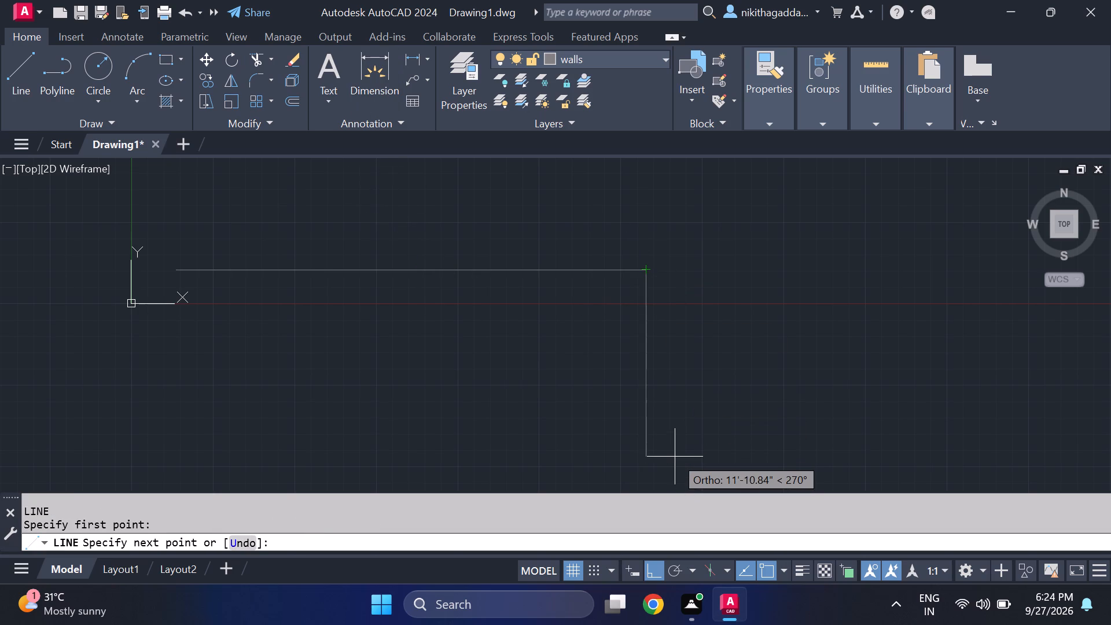
type("47'")
key("Return")
scroll(674, 455, "down", 5)
middle_click_drag(668, 470, 641, 450)
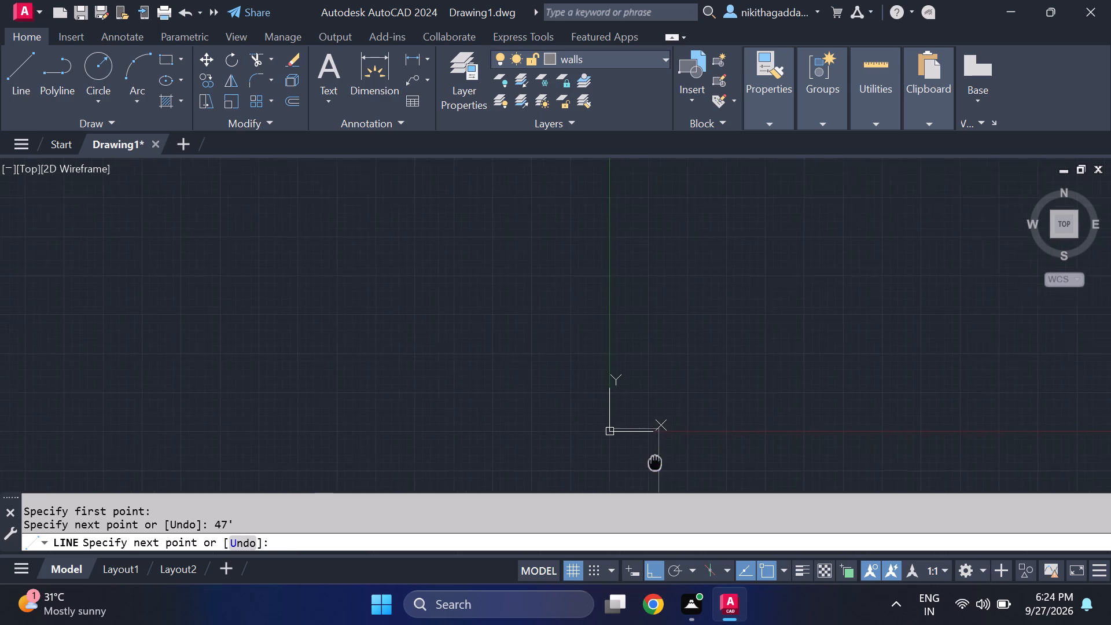
middle_click_drag(641, 450, 613, 360)
scroll(578, 386, "up", 1)
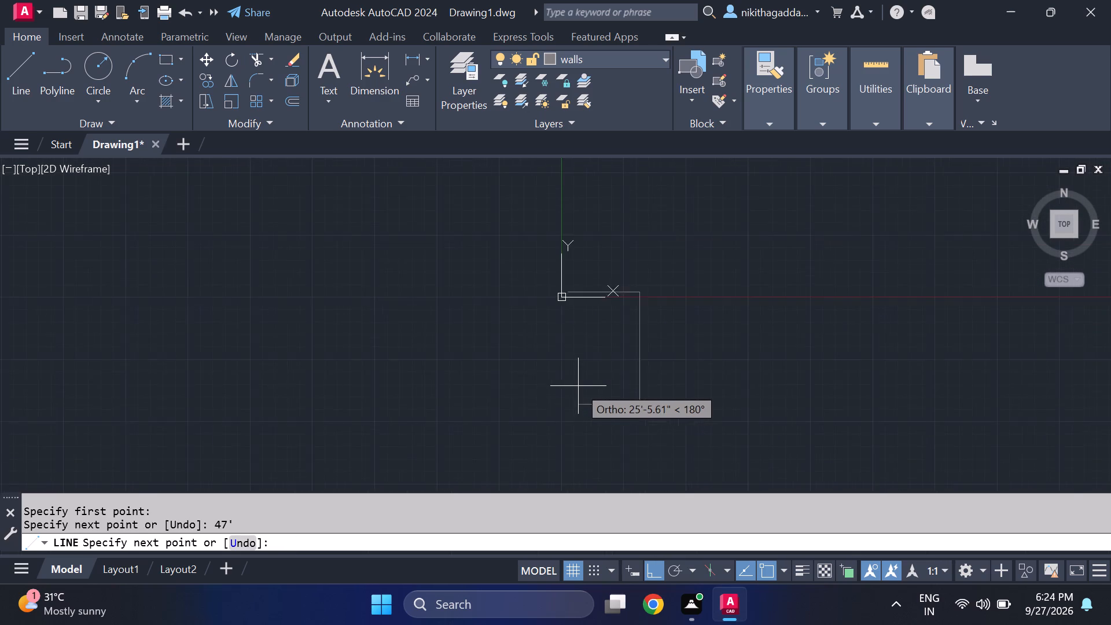
scroll(578, 386, "up", 1)
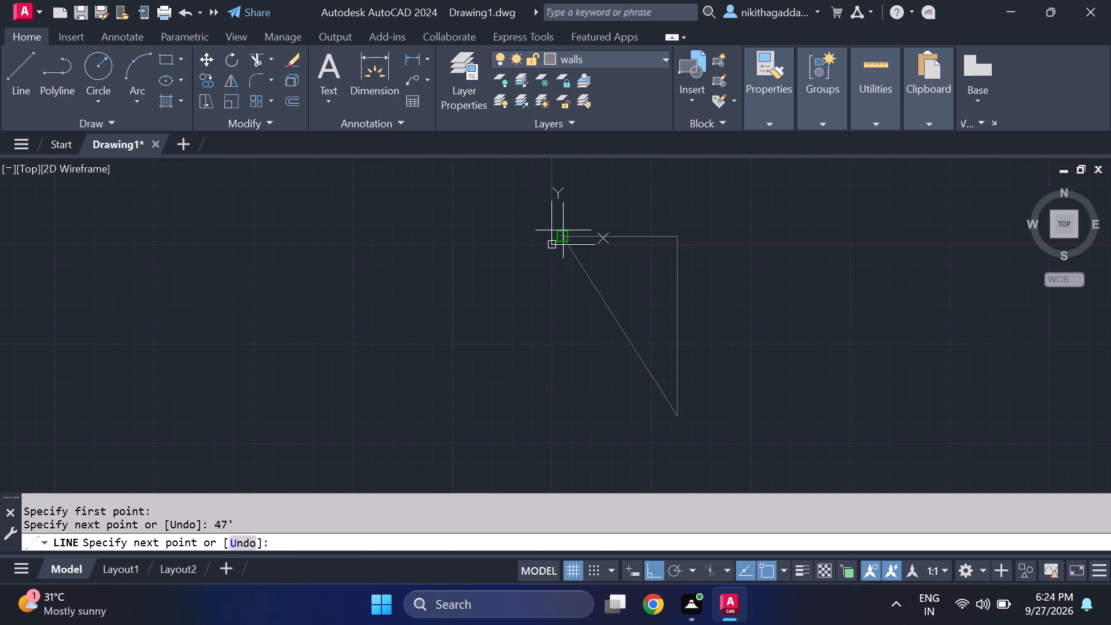
left_click(562, 416)
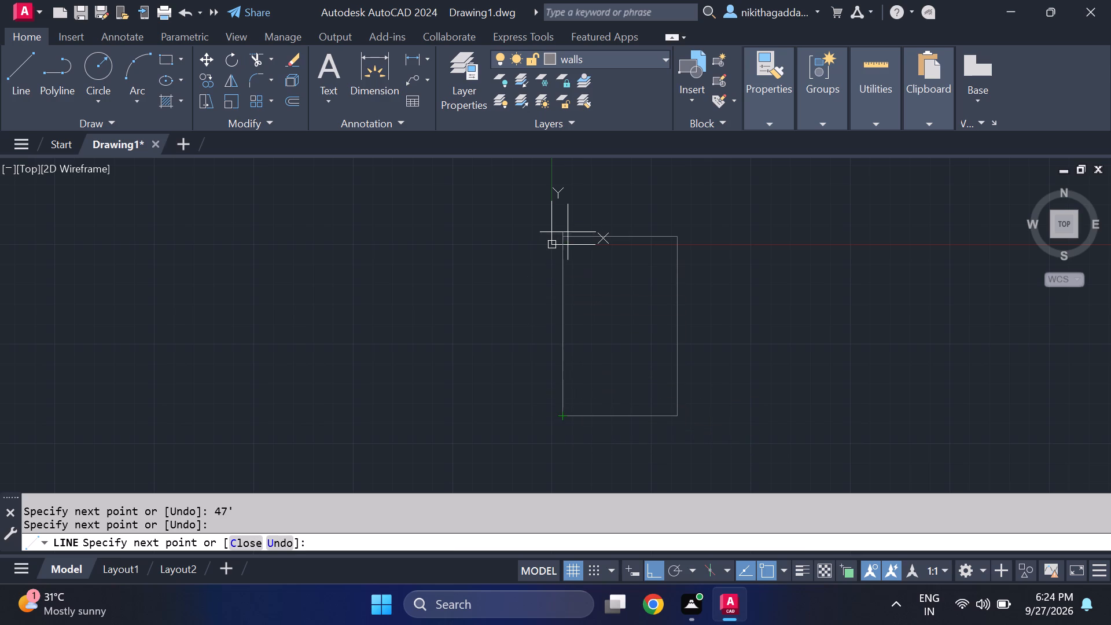
scroll(557, 280, "up", 3)
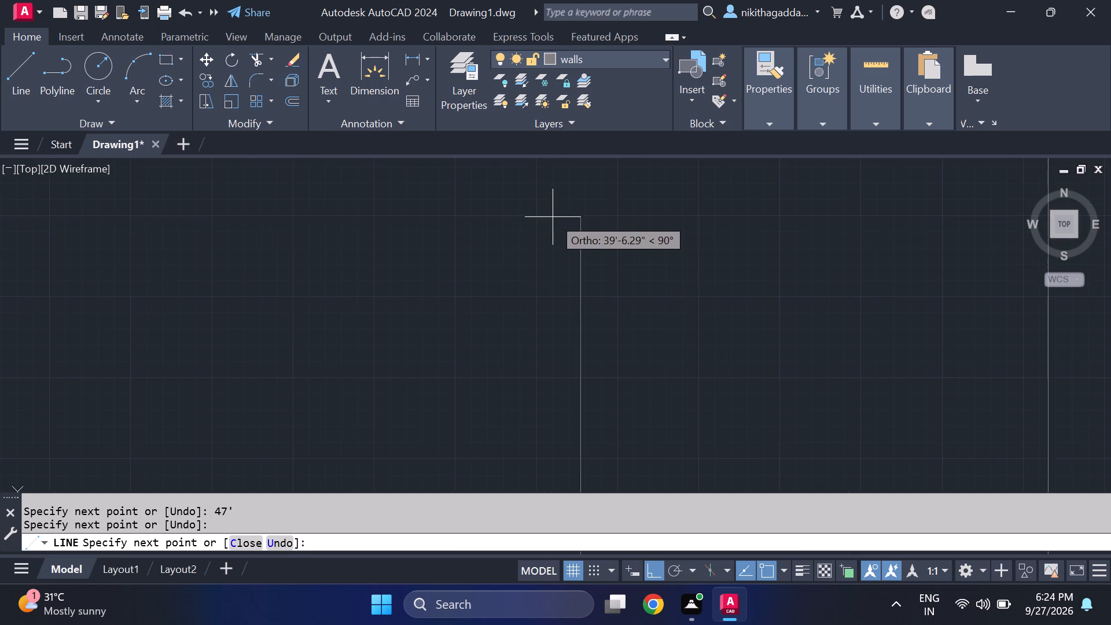
middle_click_drag(564, 229, 489, 533)
left_click(504, 405)
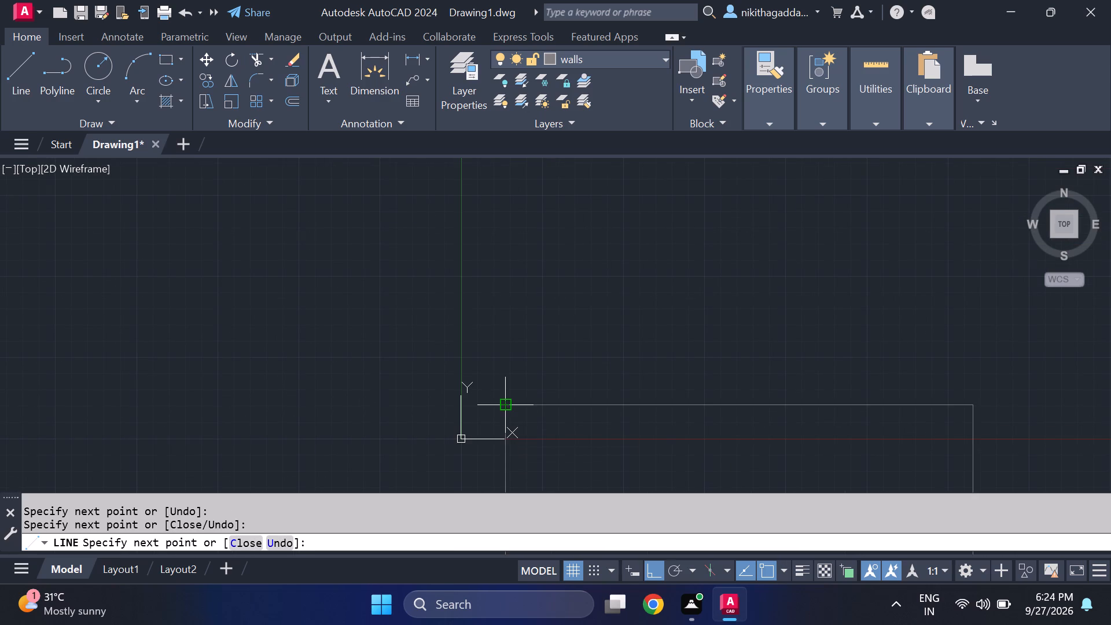
key("Escape")
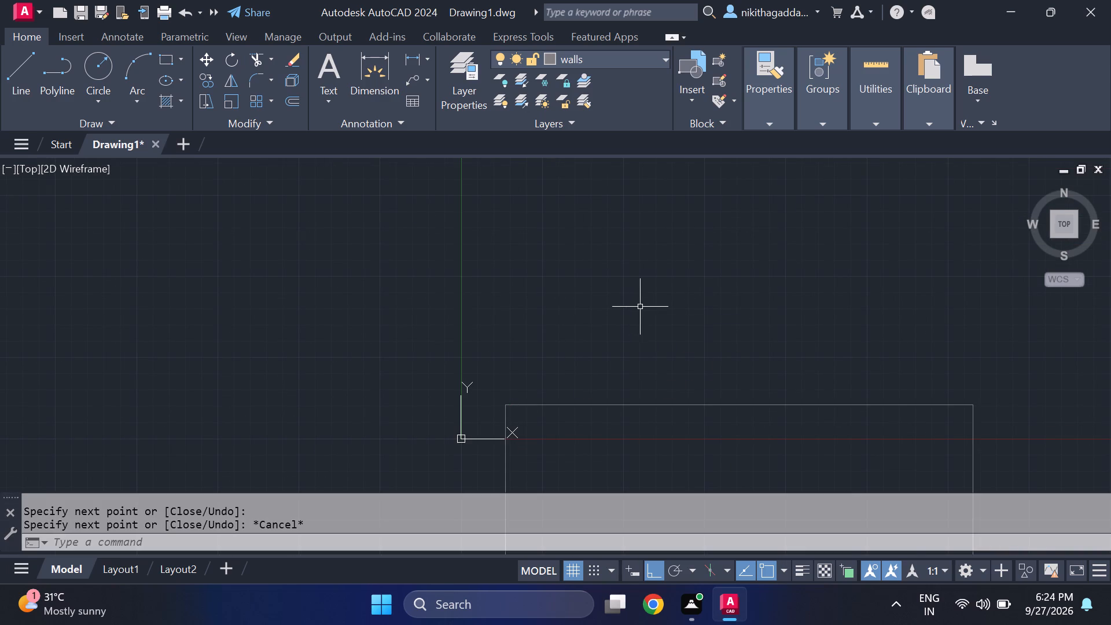
Move all four outline lines diagonally up and to the right, away from the origin, with Ortho off.
scroll(634, 312, "down", 5)
middle_click_drag(640, 374, 517, 354)
scroll(519, 323, "up", 3)
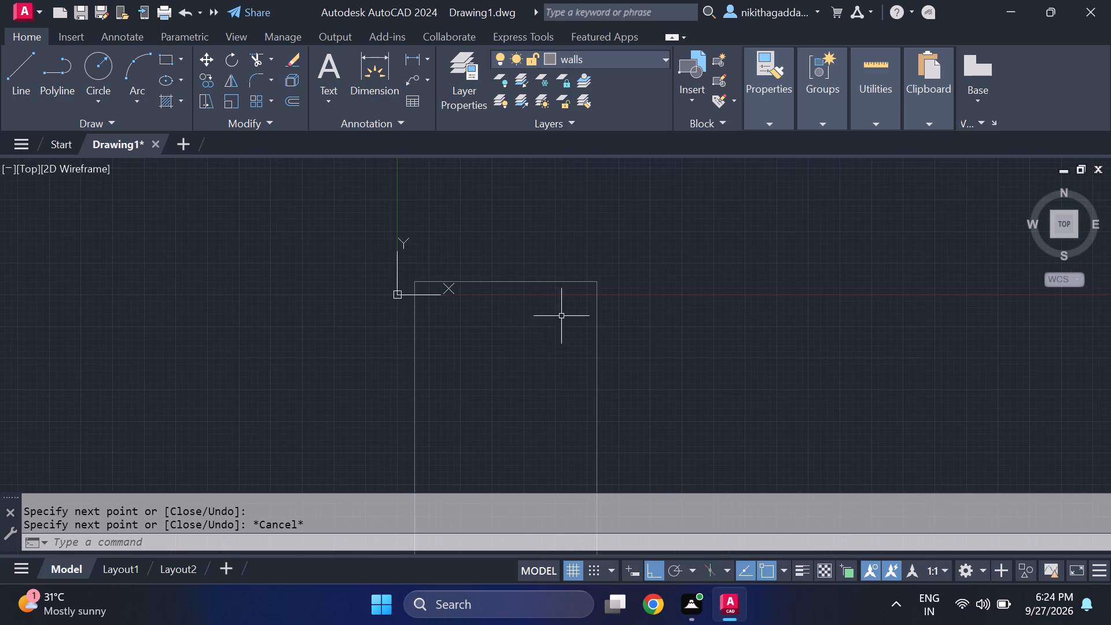
left_click_drag(670, 249, 653, 267)
left_click(337, 432)
scroll(692, 402, "down", 3)
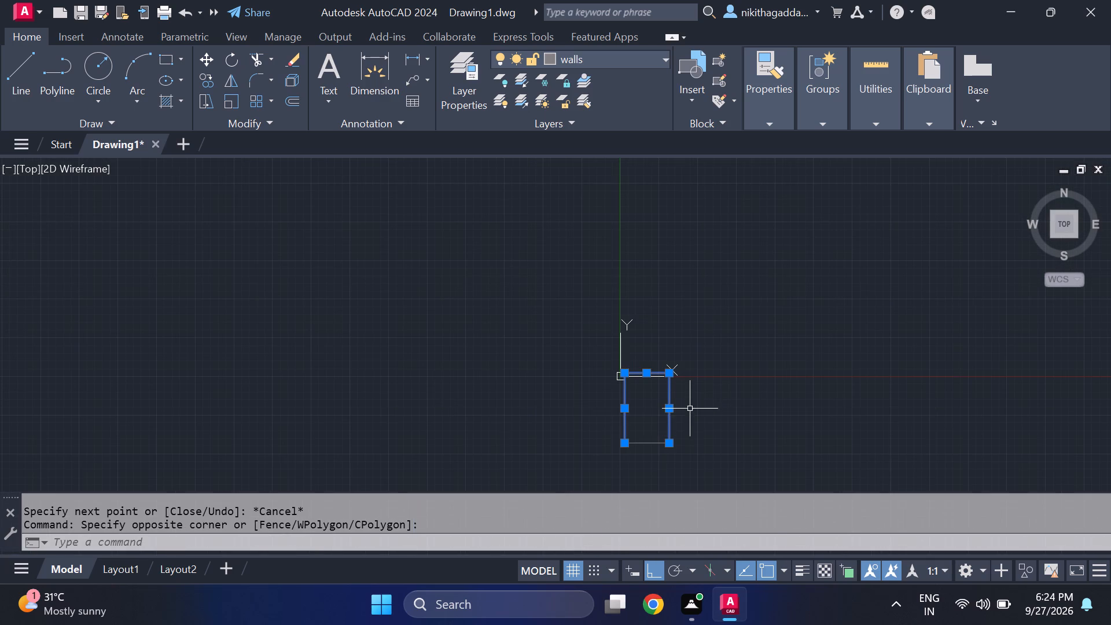
left_click_drag(713, 410, 700, 422)
left_click(501, 459)
key("m")
key("Return")
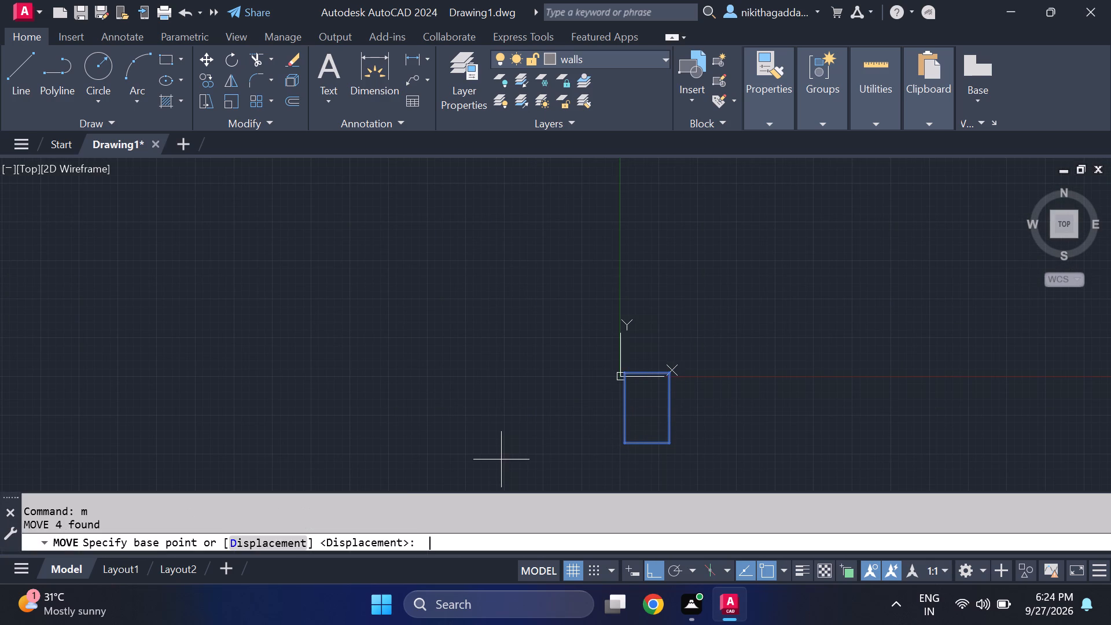
left_click(674, 375)
middle_click_drag(763, 244, 448, 372)
key("F8")
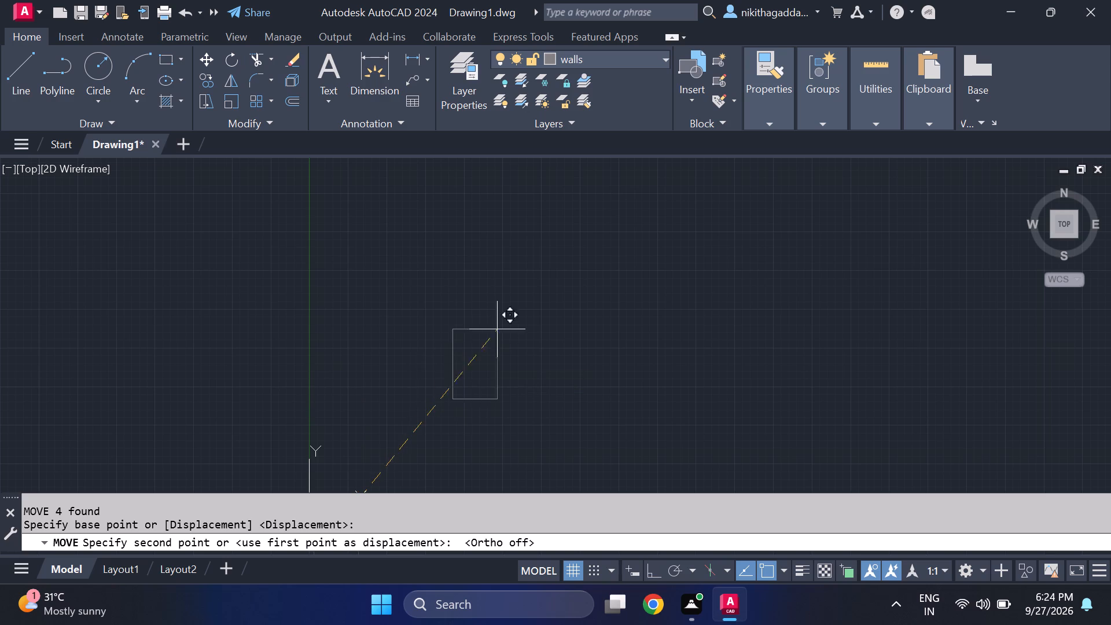
left_click(523, 304)
Offset each of the four outline lines 9" inward to form the outer wall thickness.
scroll(506, 329, "up", 1)
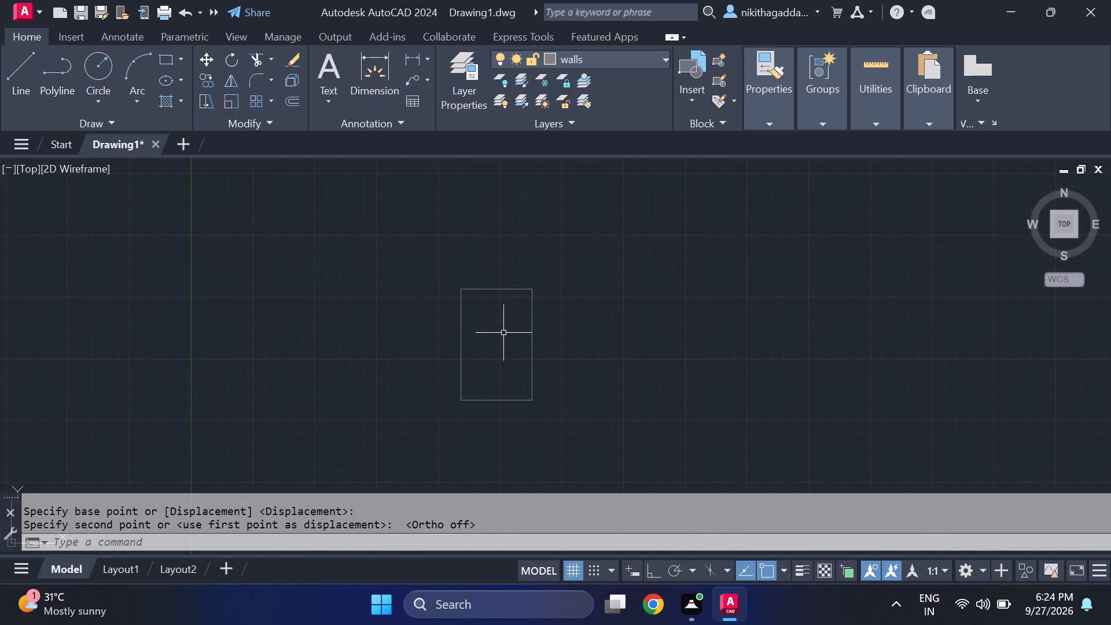
middle_click(506, 350)
scroll(505, 350, "up", 2)
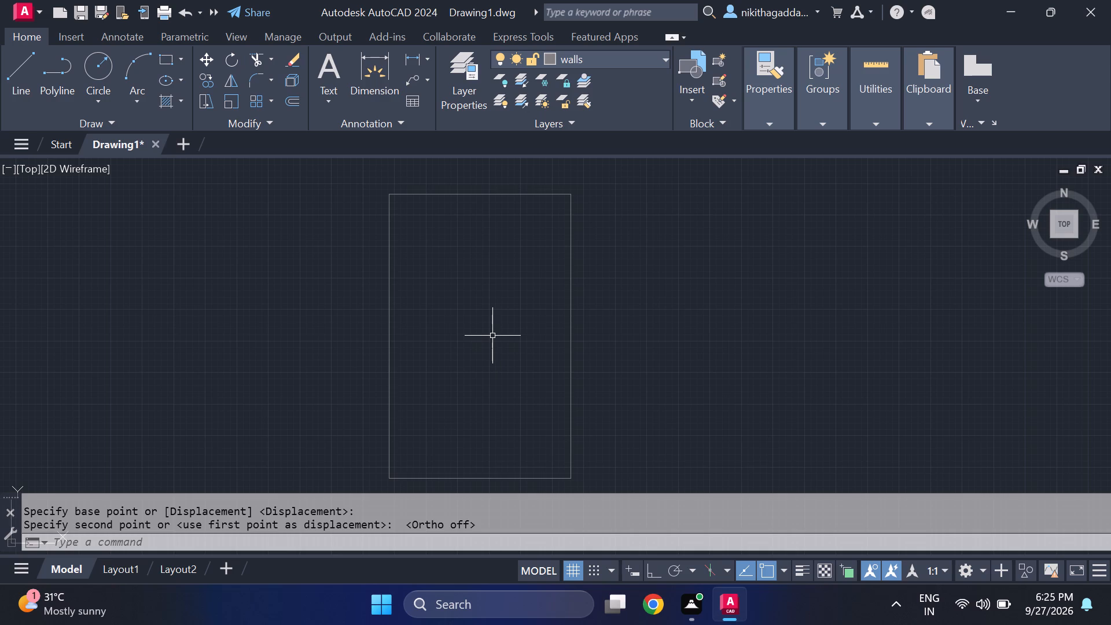
type("of")
key("Return")
type("9\"")
key("Return")
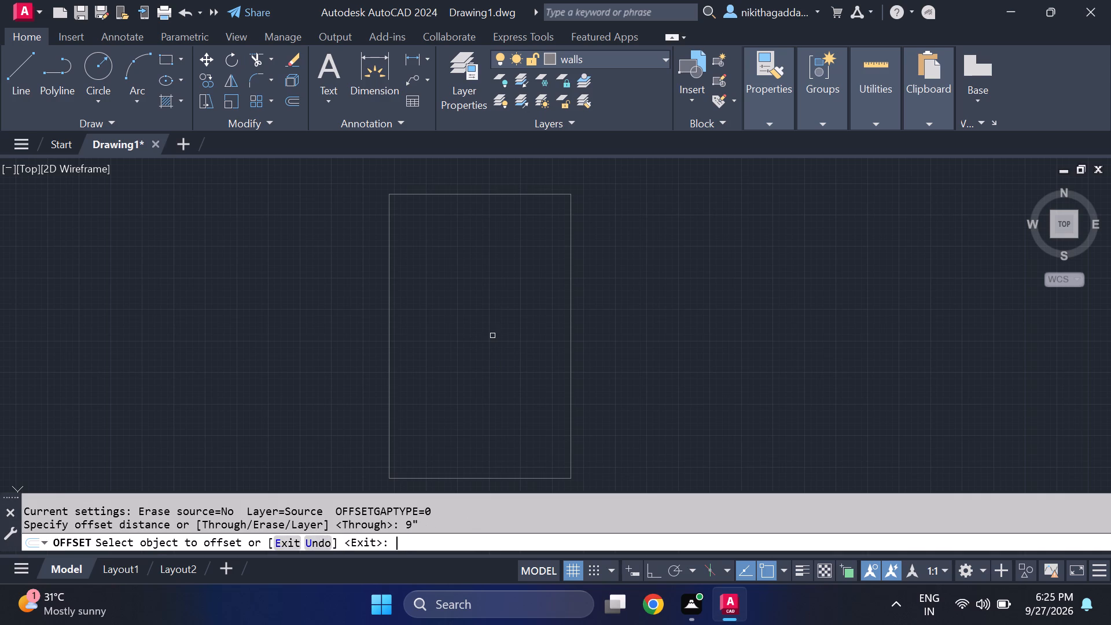
left_click(461, 194)
left_click(432, 302)
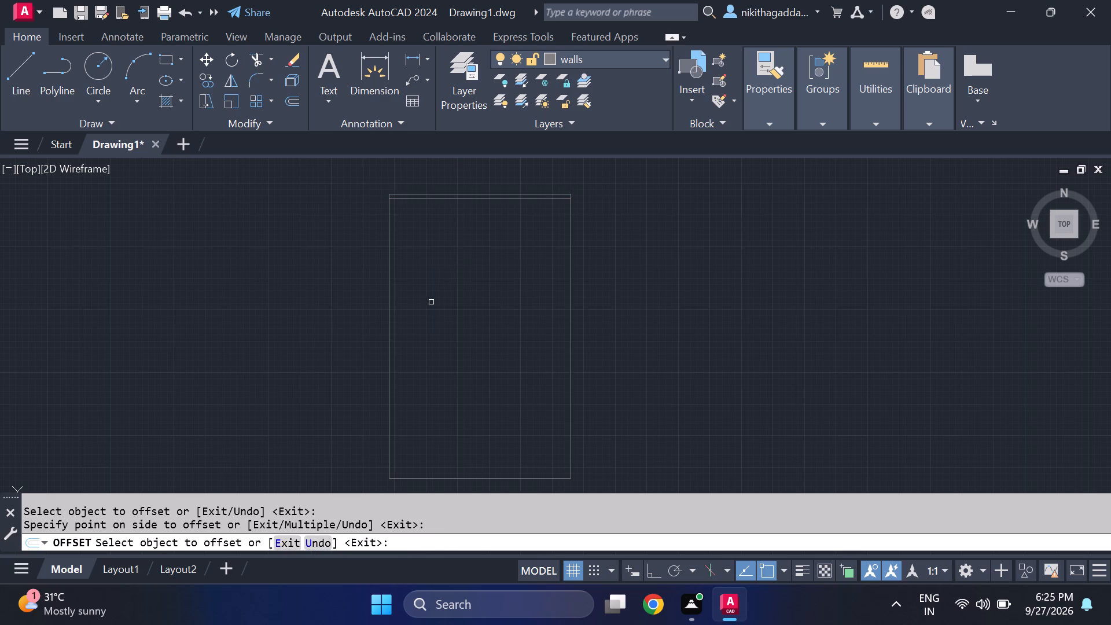
left_click(390, 291)
left_click(439, 280)
left_click(419, 480)
left_click(431, 417)
left_click(568, 382)
left_click_drag(571, 368, 565, 367)
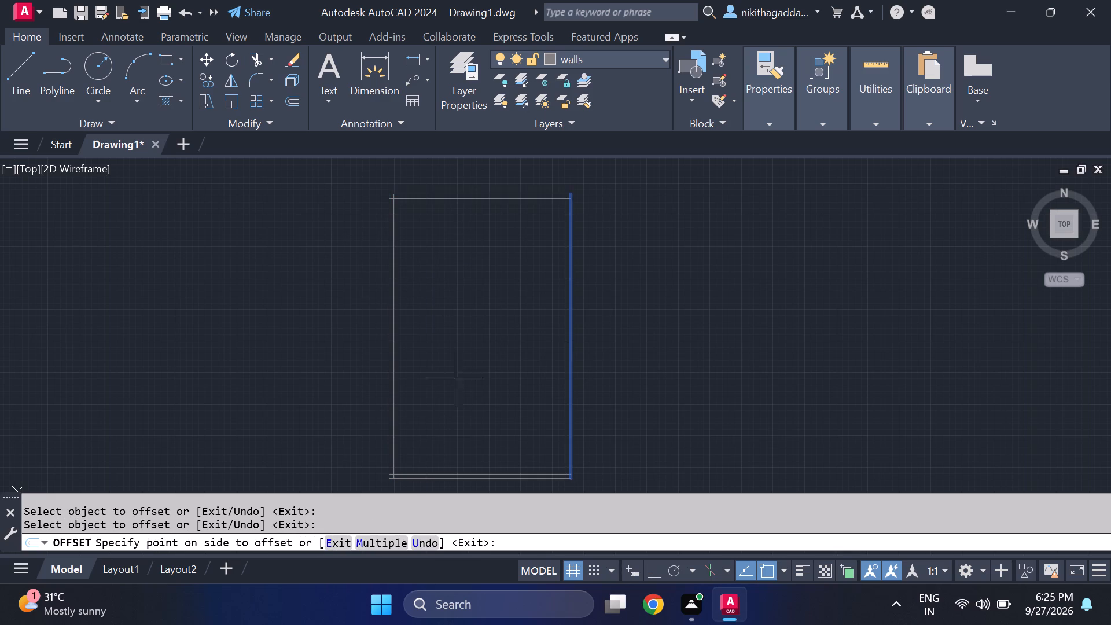
left_click(487, 365)
key("Escape")
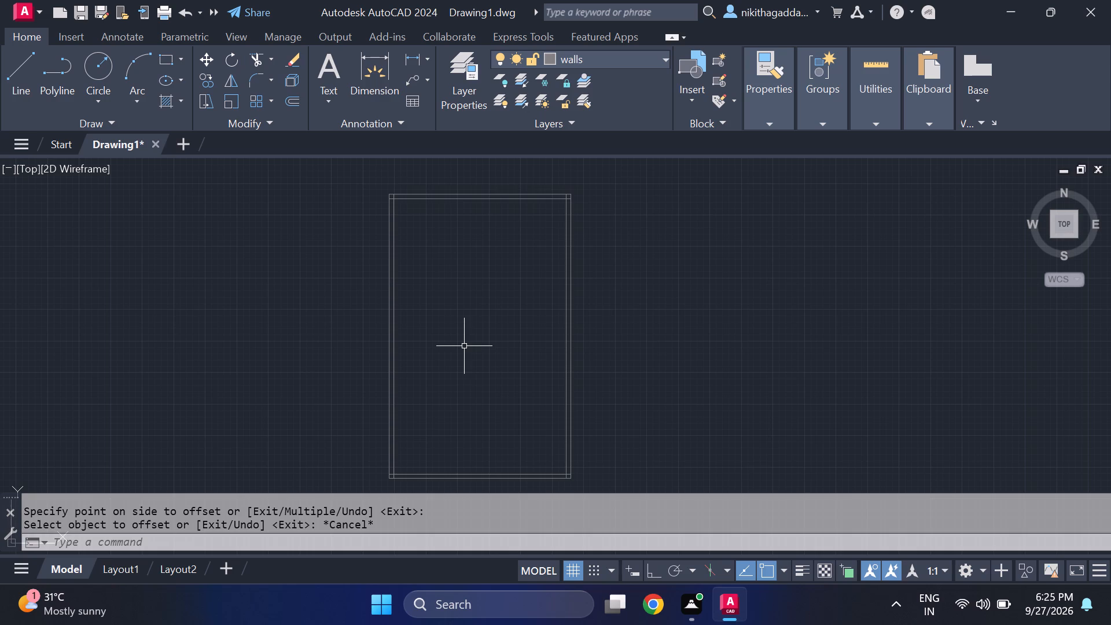
Trim the overlapping inner wall line ends at the top-left and top-right corners of the outer walls.
middle_click_drag(464, 349, 461, 432)
scroll(427, 309, "up", 2)
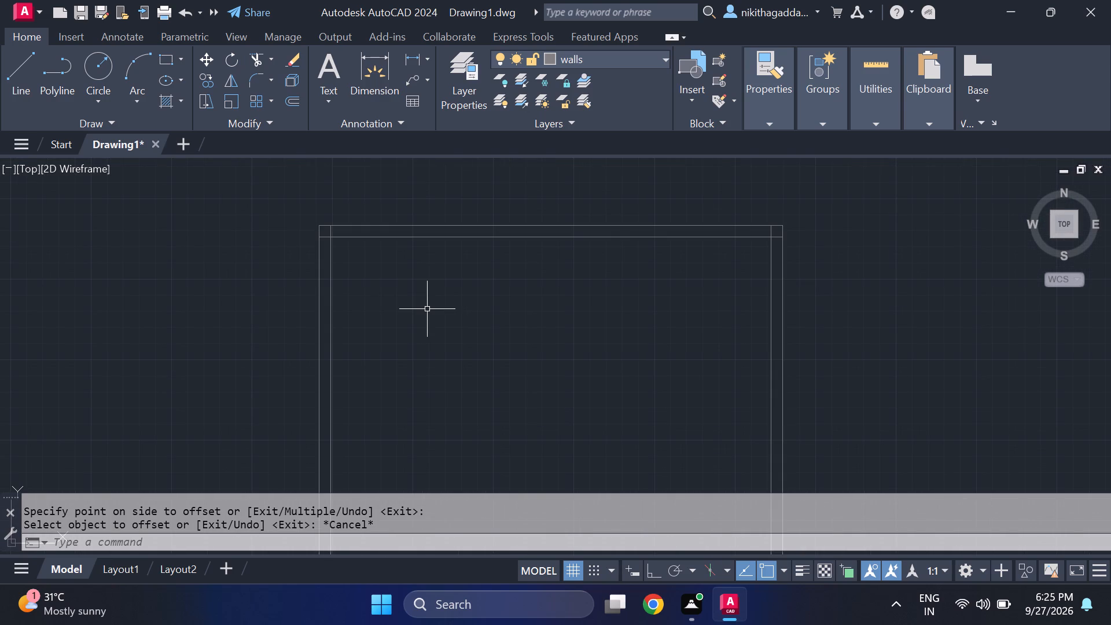
type("tr")
key("Return")
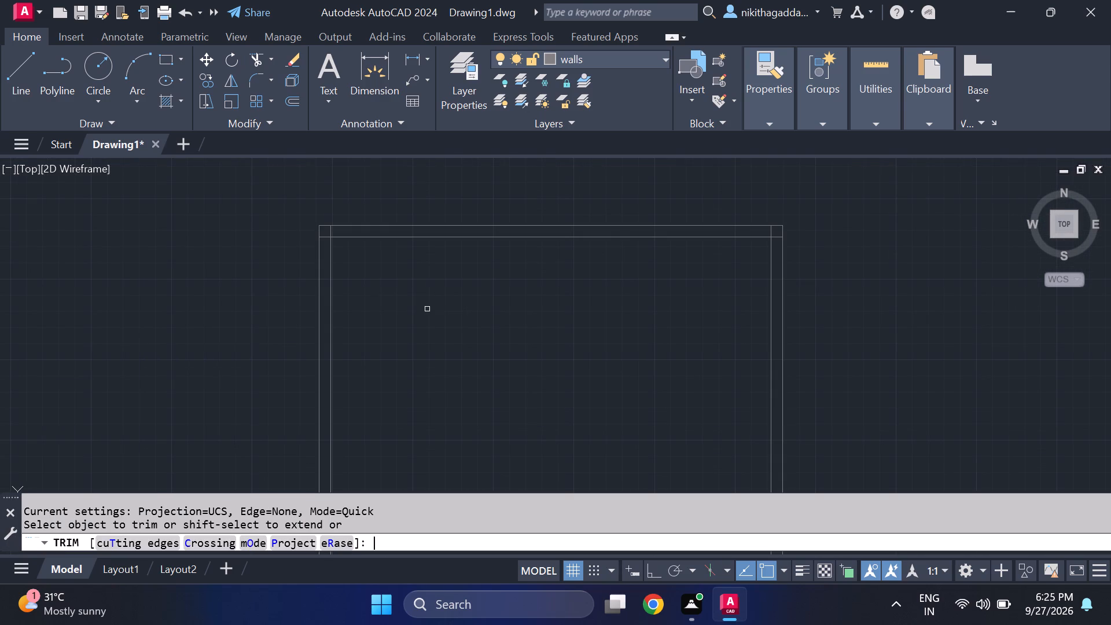
scroll(379, 225, "up", 2)
left_click_drag(260, 248, 260, 248)
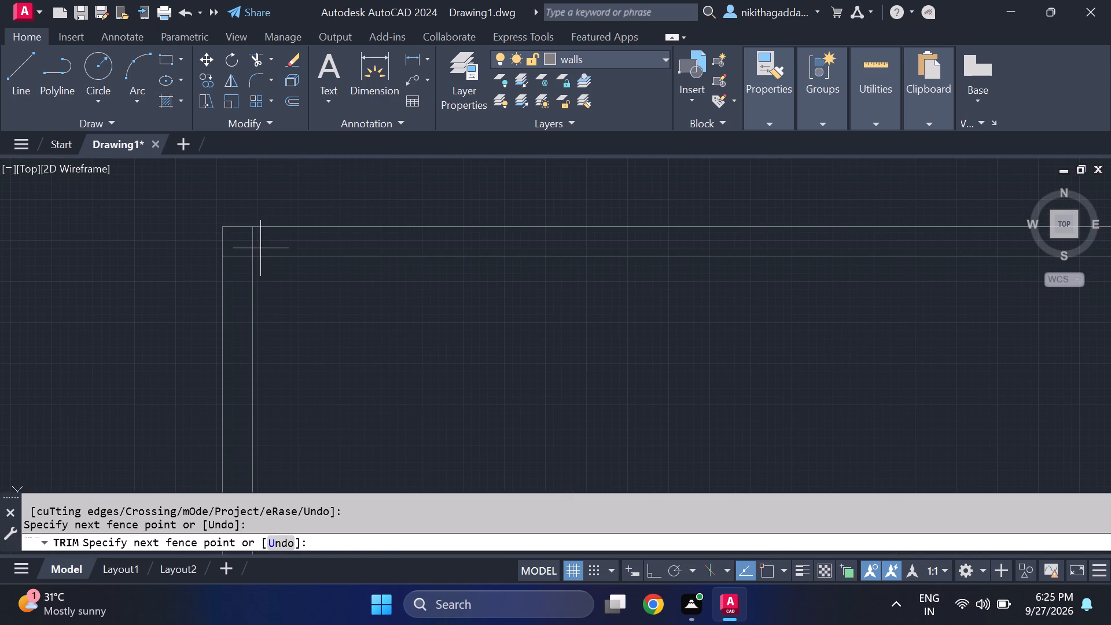
left_click_drag(260, 248, 236, 266)
scroll(381, 309, "down", 2)
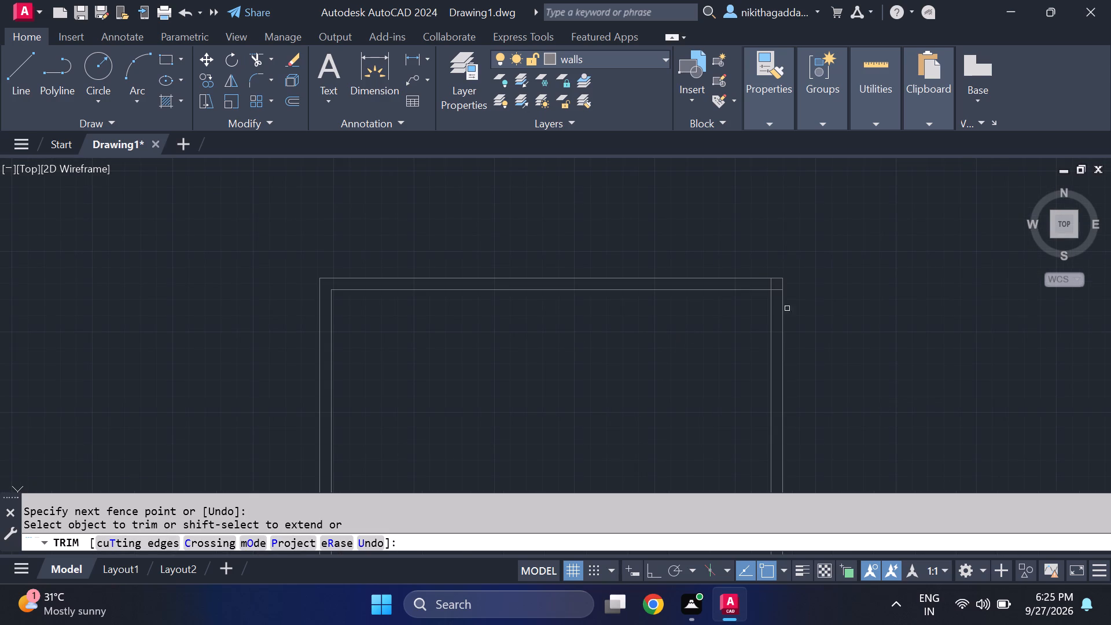
scroll(743, 262, "up", 1)
left_click_drag(777, 299, 782, 300)
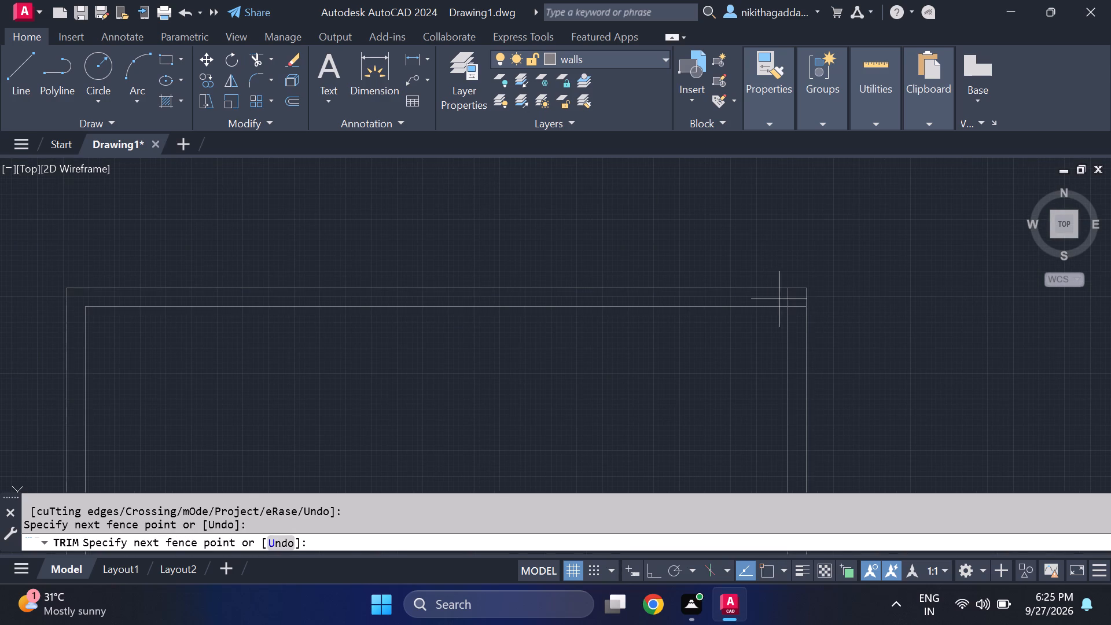
left_click_drag(782, 300, 795, 310)
scroll(779, 330, "down", 4)
Trim the overlapping inner wall line ends at the bottom-left and bottom-right corners of the outer walls.
middle_click_drag(664, 453, 590, 292)
scroll(565, 363, "up", 4)
middle_click_drag(528, 418, 501, 287)
scroll(501, 385, "up", 2)
left_click_drag(512, 361, 473, 326)
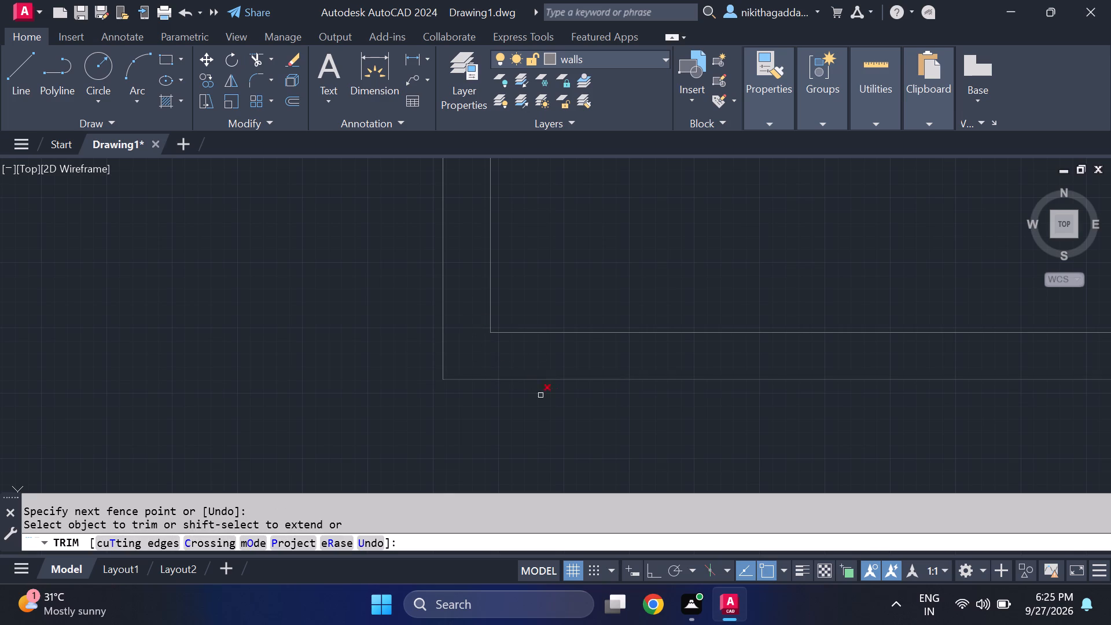
scroll(566, 414, "down", 5)
scroll(752, 421, "up", 4)
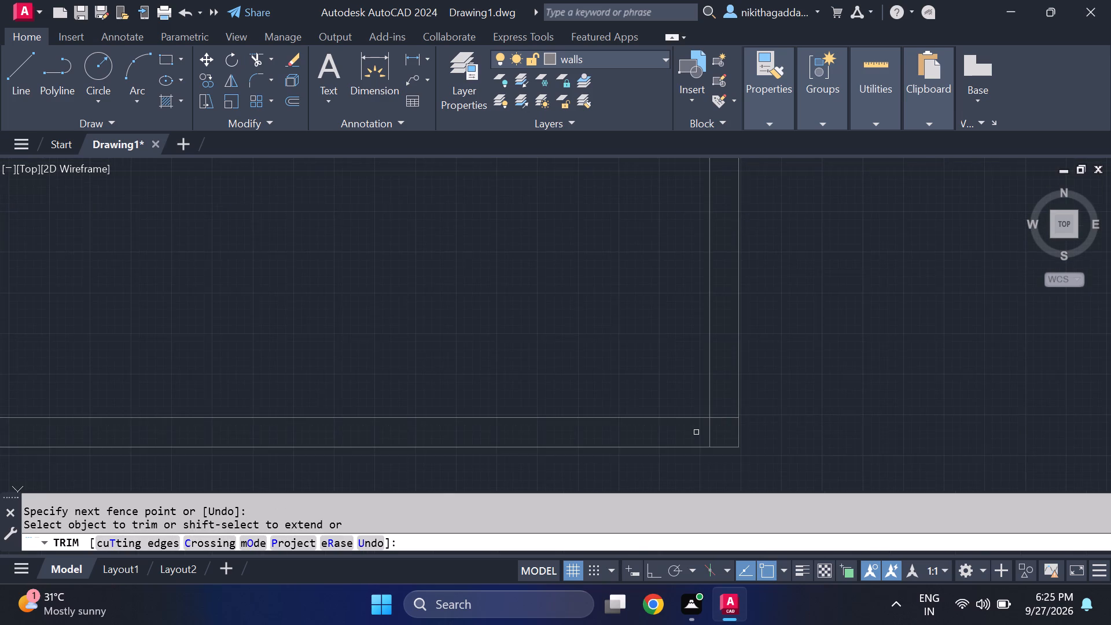
scroll(696, 432, "up", 2)
left_click_drag(703, 431, 757, 352)
scroll(759, 343, "down", 5)
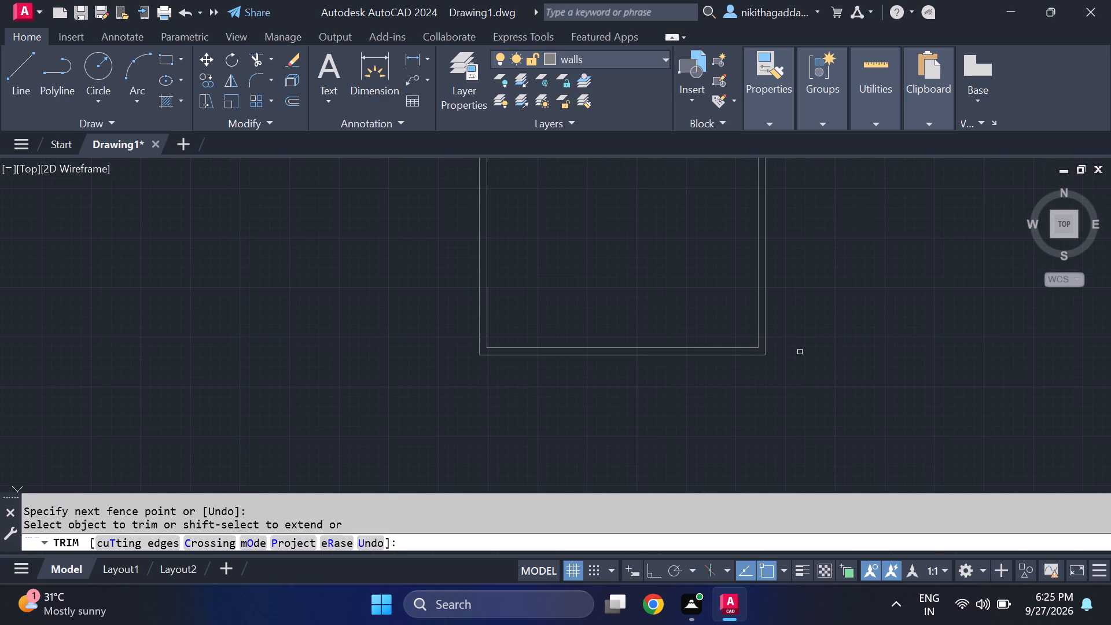
scroll(733, 280, "down", 2)
middle_click_drag(716, 265, 543, 363)
key("Escape")
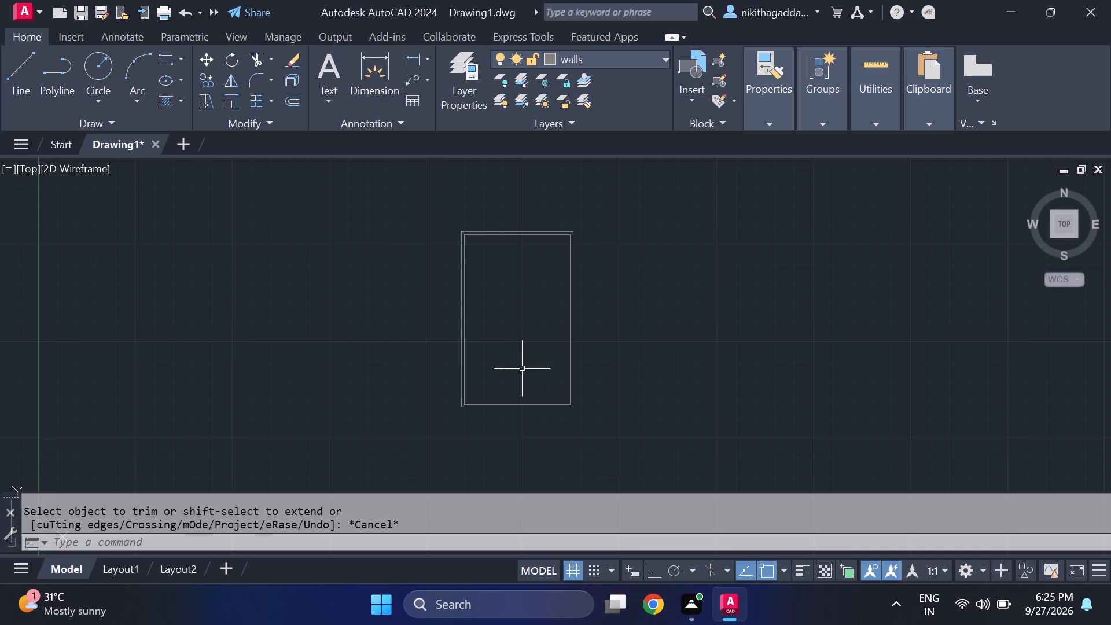
Offset the inner line of the left outer wall 12' into the plan.
scroll(465, 284, "up", 1)
middle_click_drag(497, 273, 390, 368)
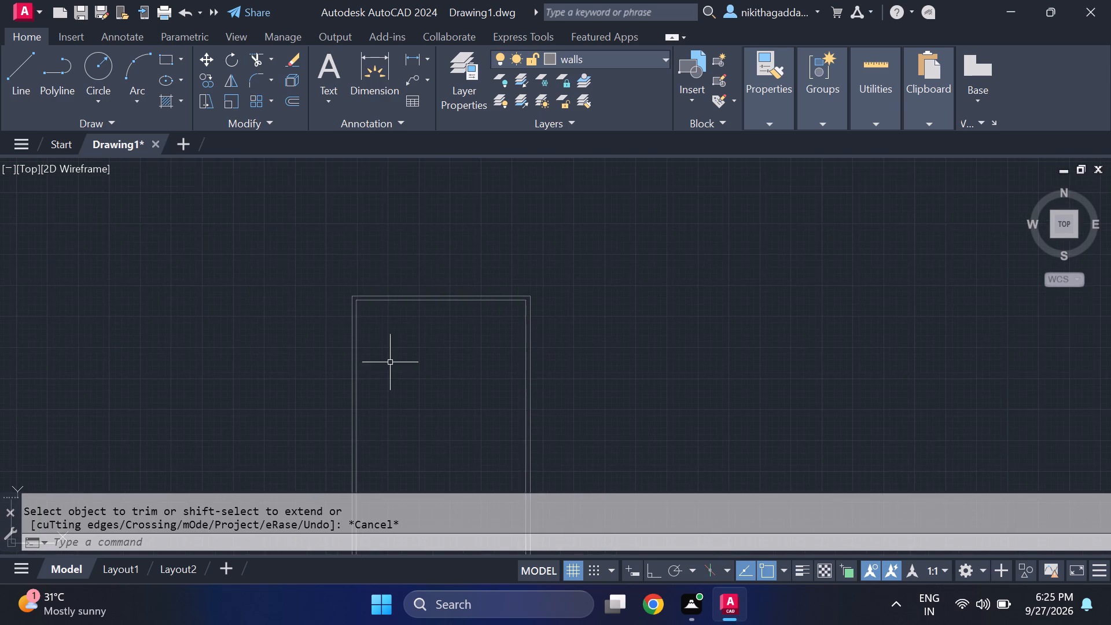
scroll(393, 320, "up", 2)
key("o")
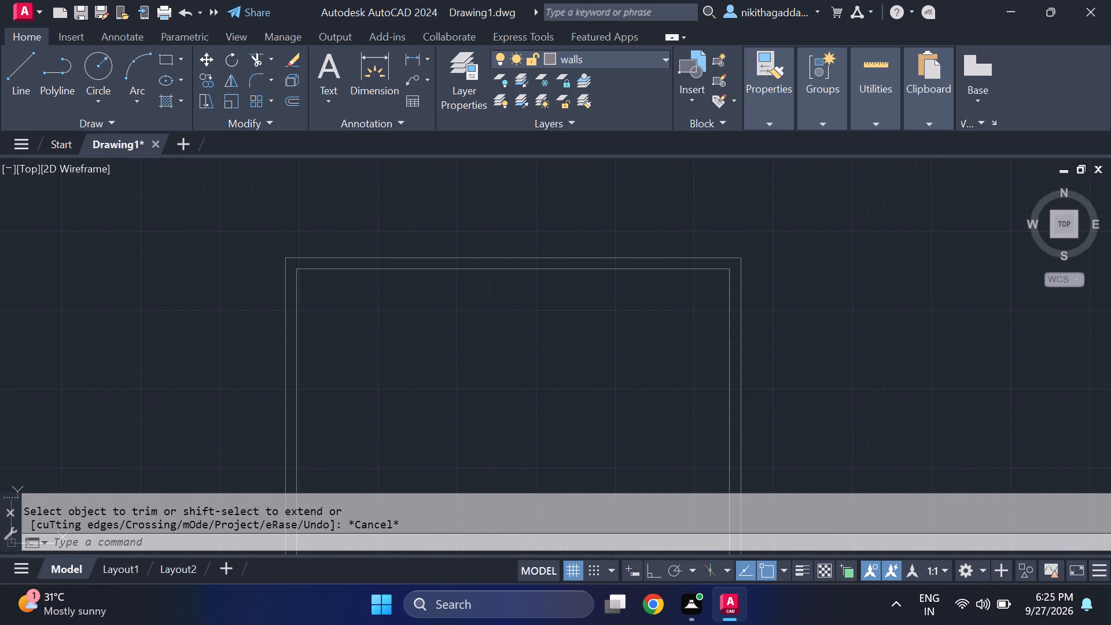
key("f")
key("Return")
type("12'")
key("Return")
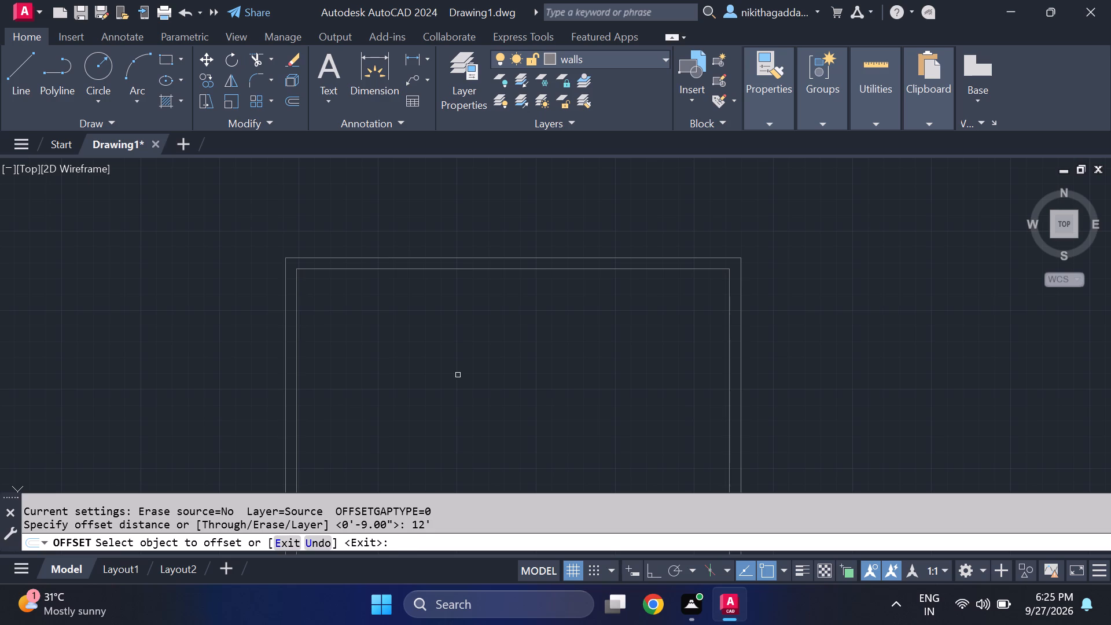
left_click(298, 416)
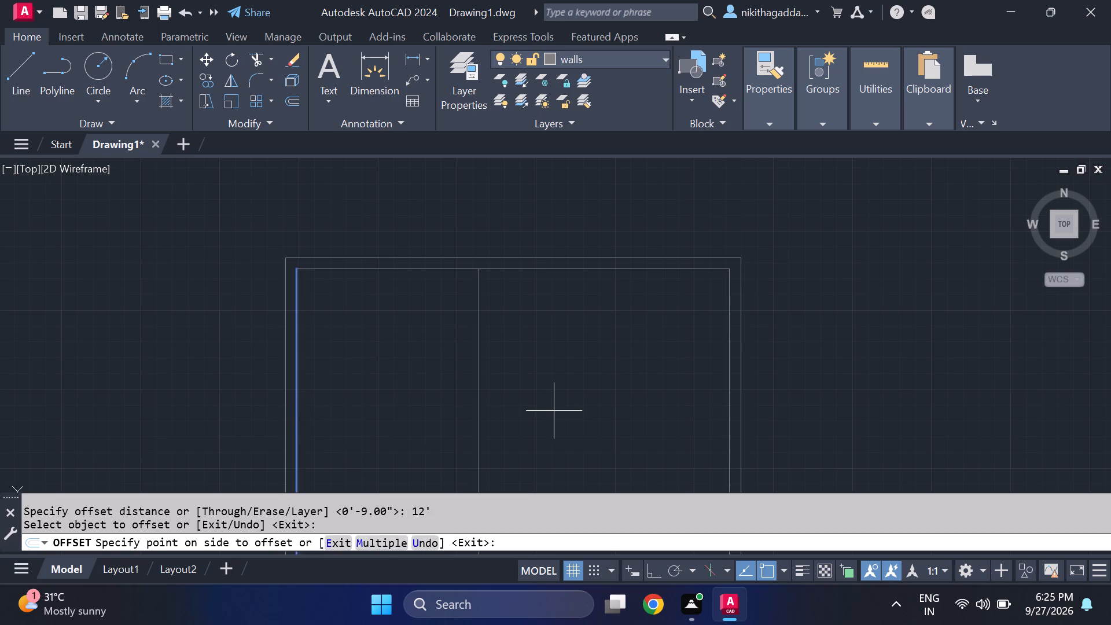
left_click(554, 411)
key("Escape")
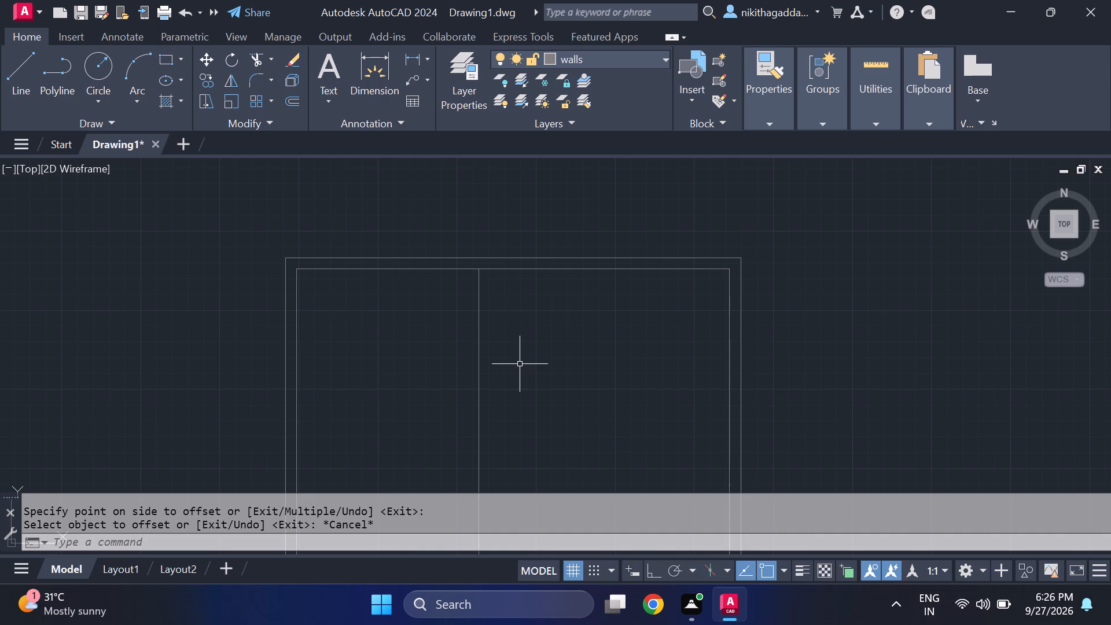
Look through the existing drawing files in the Documents folder, then close the file selection without opening one.
left_click(32, 142)
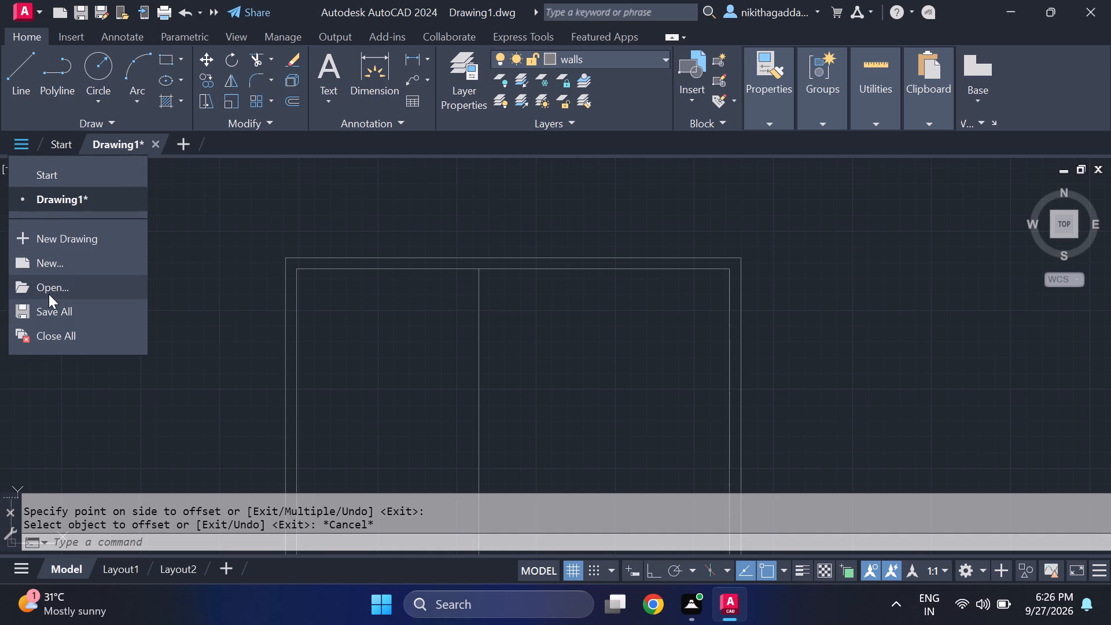
left_click(49, 294)
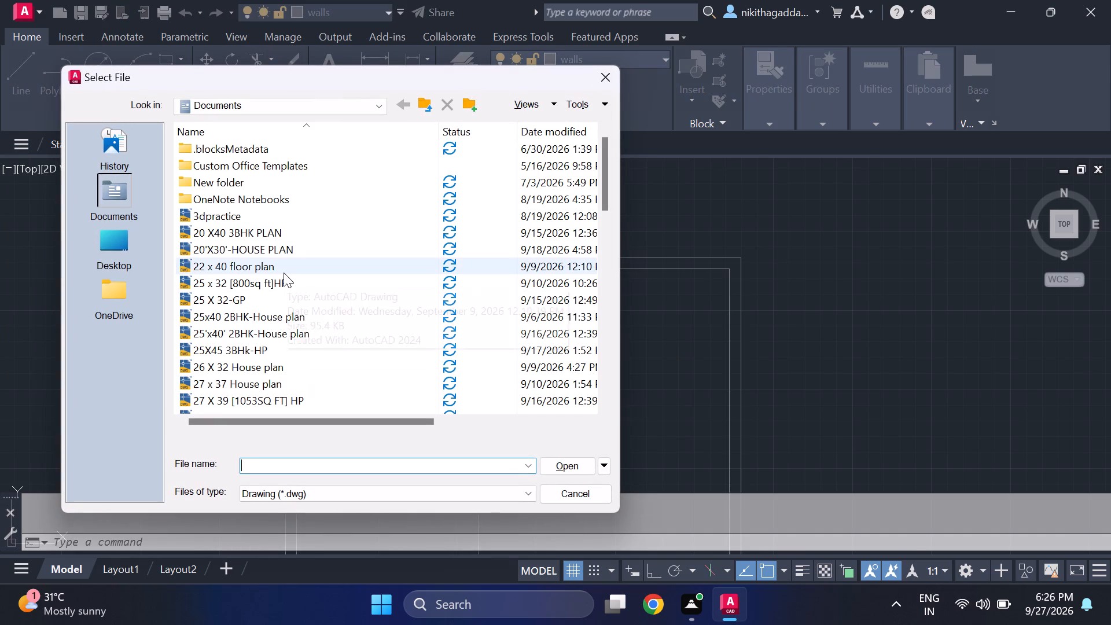
scroll(263, 291, "down", 1)
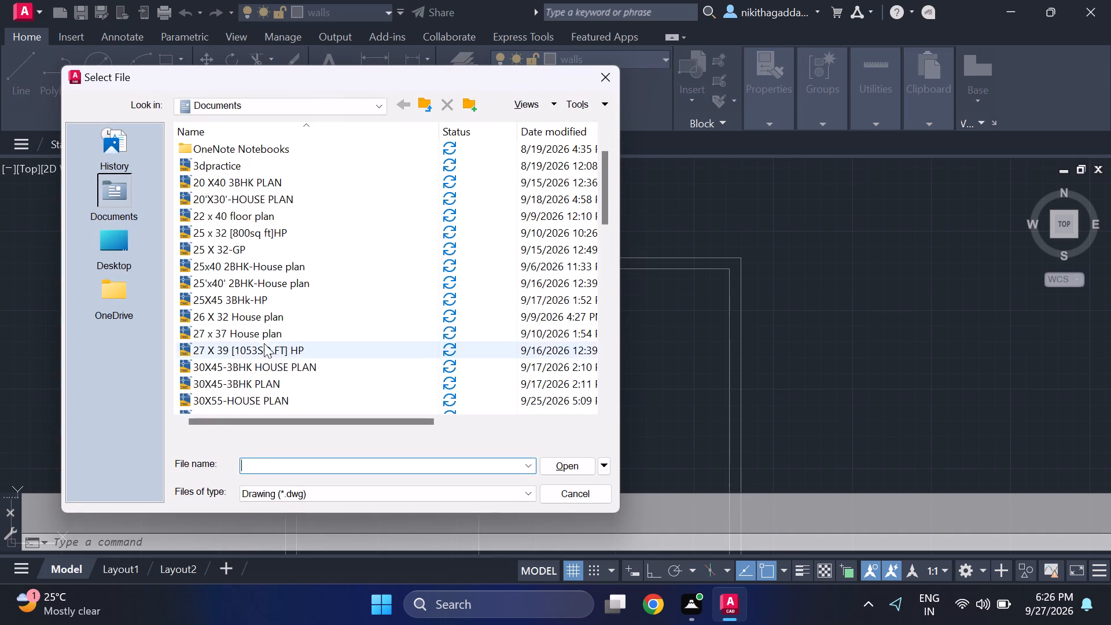
scroll(264, 347, "down", 1)
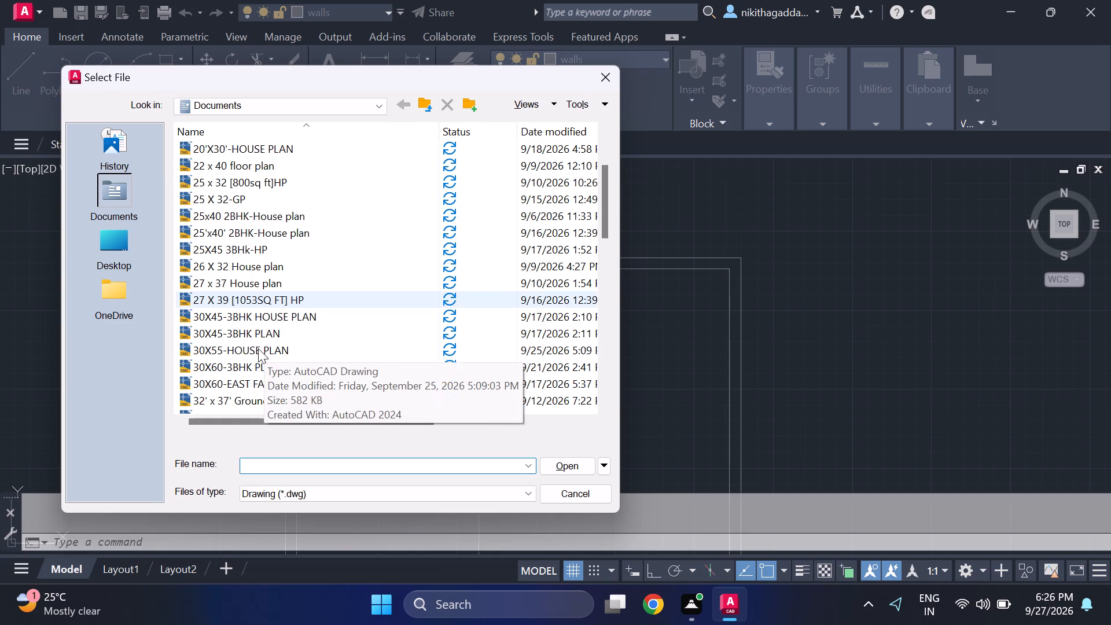
scroll(257, 345, "down", 2)
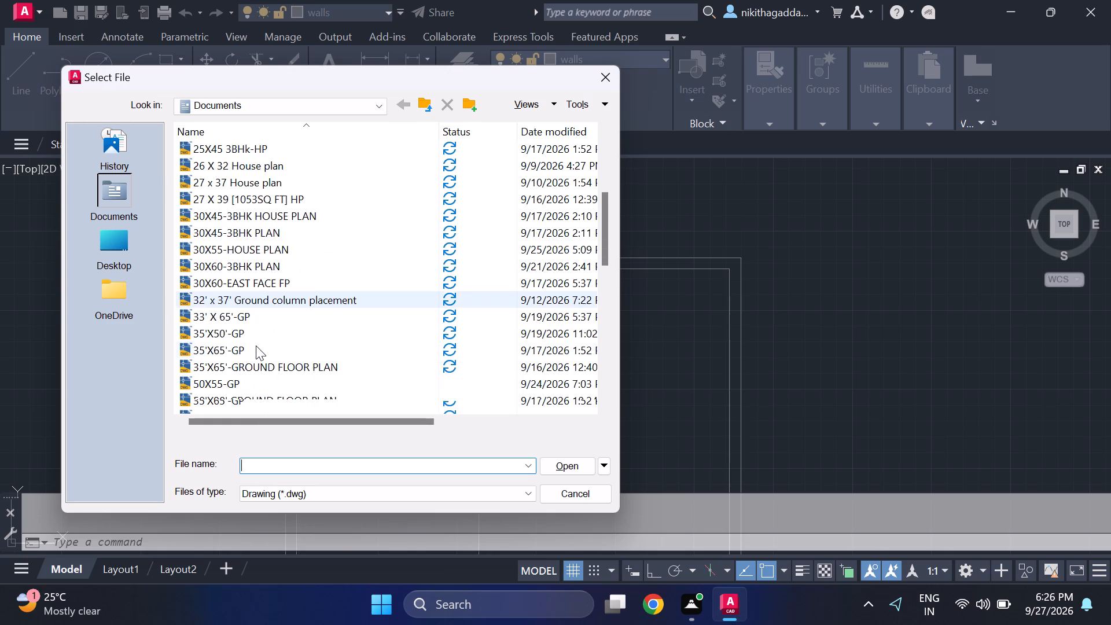
scroll(256, 345, "down", 2)
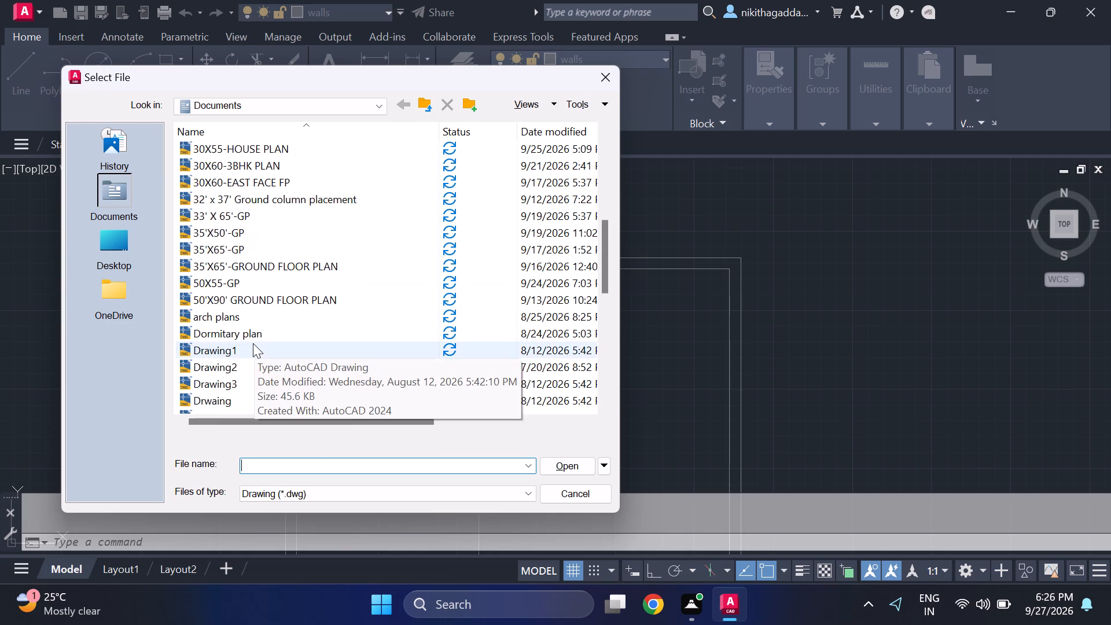
scroll(253, 343, "down", 4)
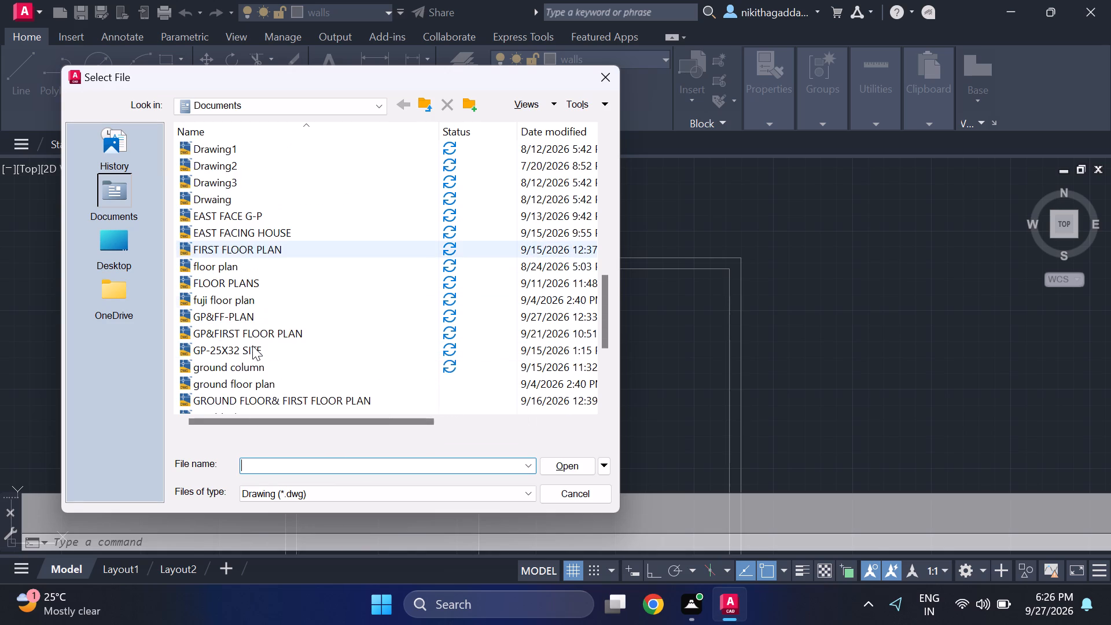
scroll(254, 352, "down", 4)
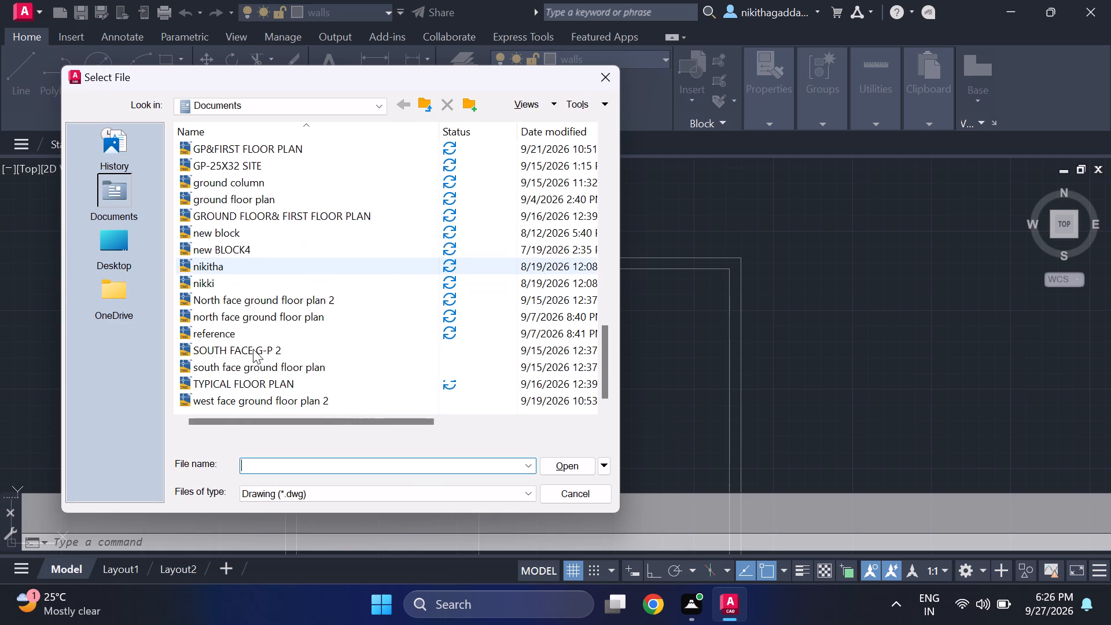
scroll(253, 349, "down", 4)
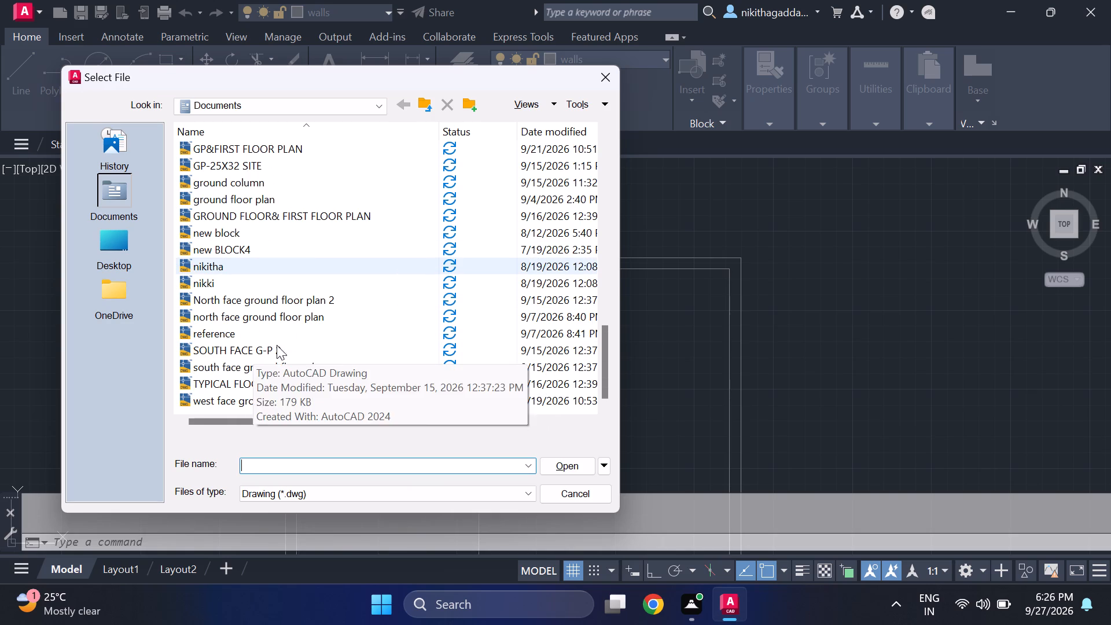
left_click(617, 82)
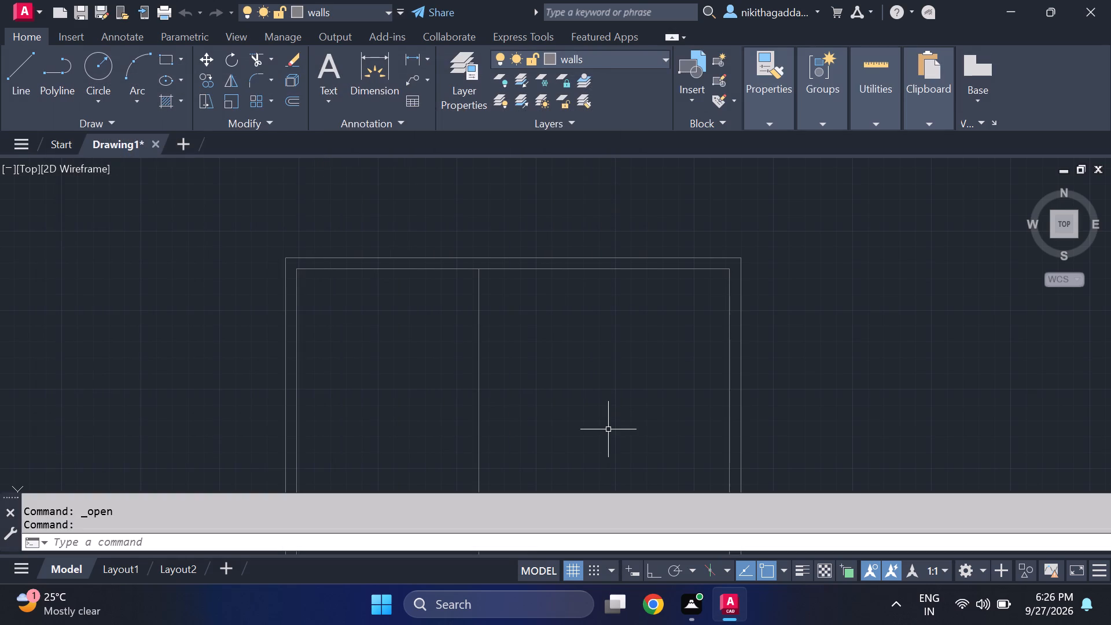
Offset the vertical partition line 4.5" to its right to give the interior wall its thickness.
middle_click_drag(568, 461, 556, 442)
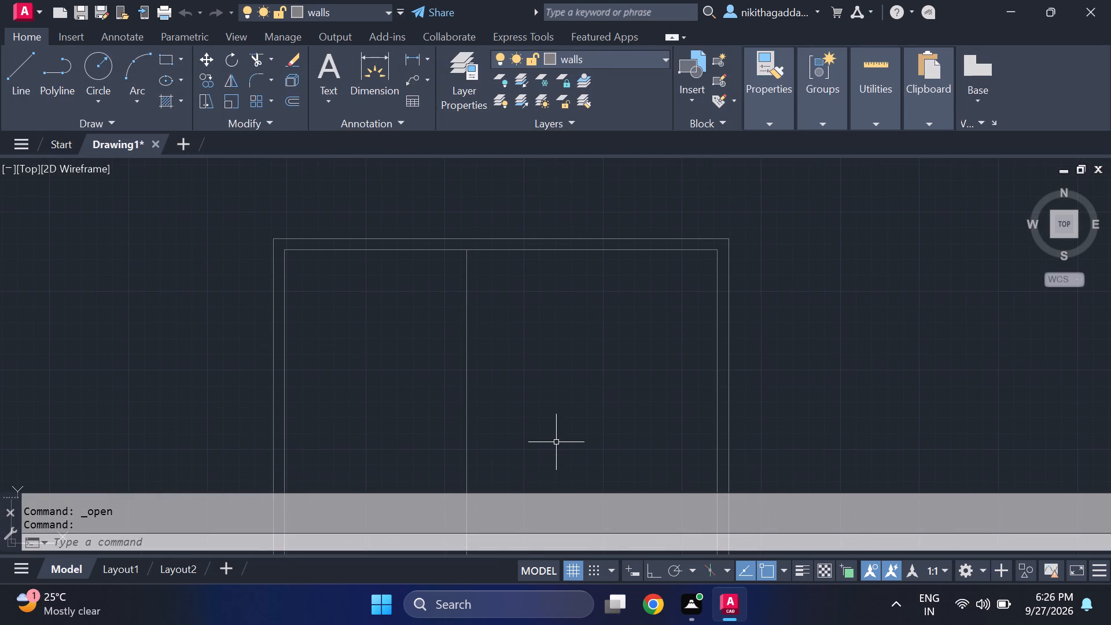
key("o")
key("f")
key("Return")
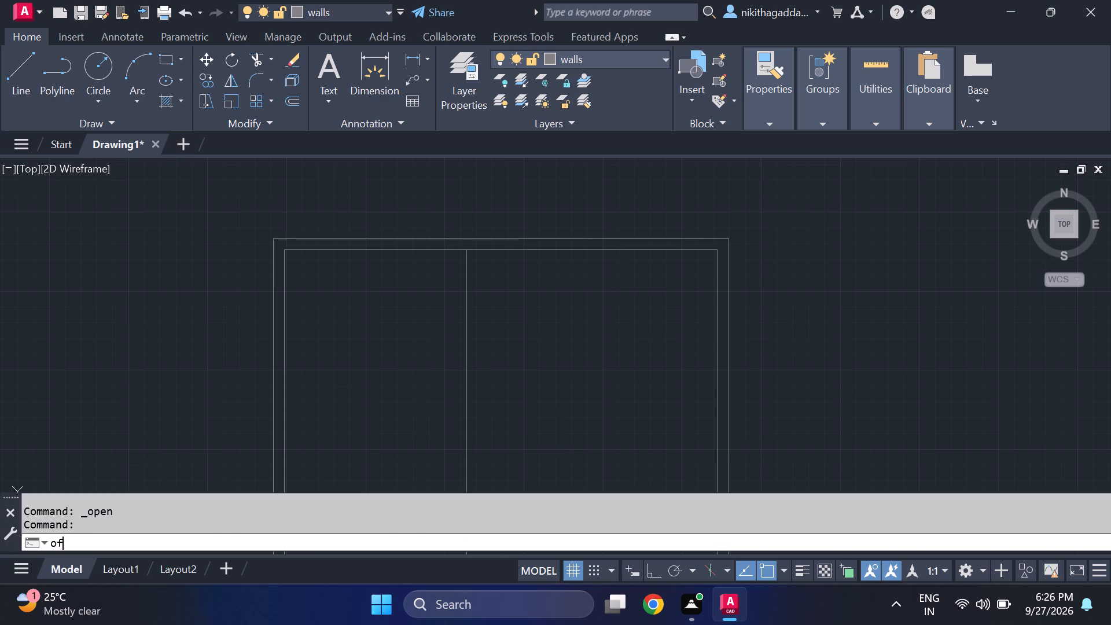
key("4")
key("period")
key("5")
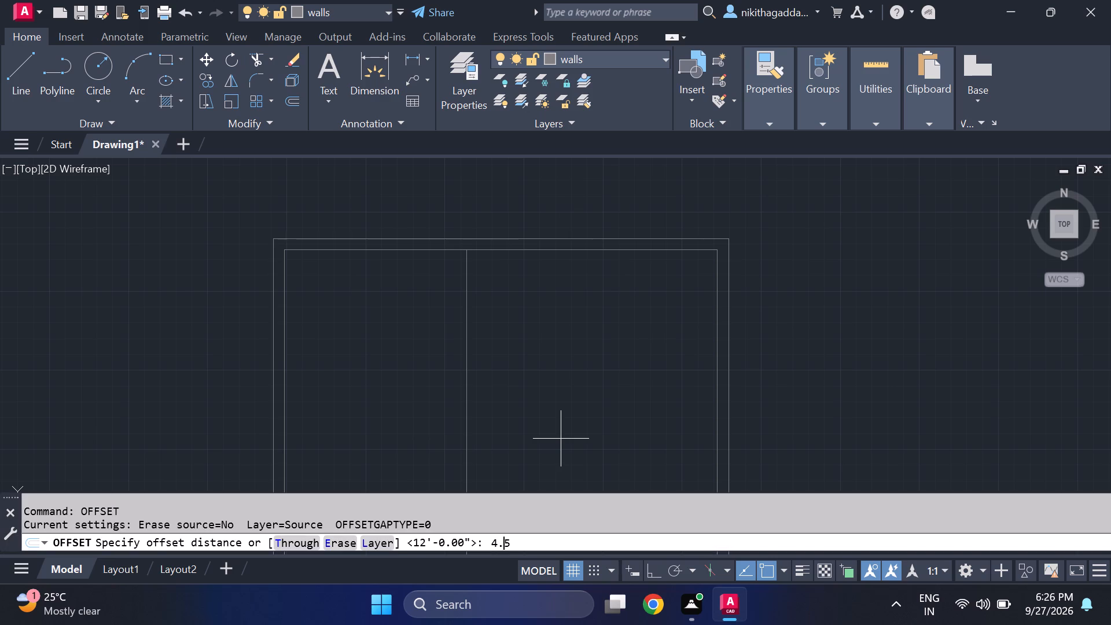
key("shift+quotedbl")
key("Return")
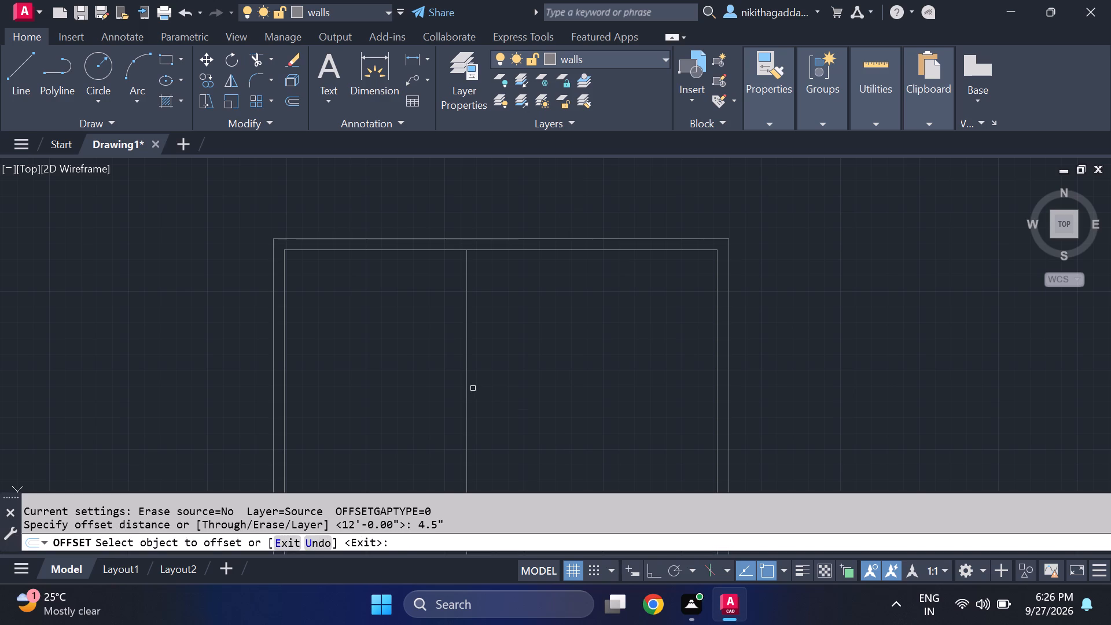
left_click(467, 375)
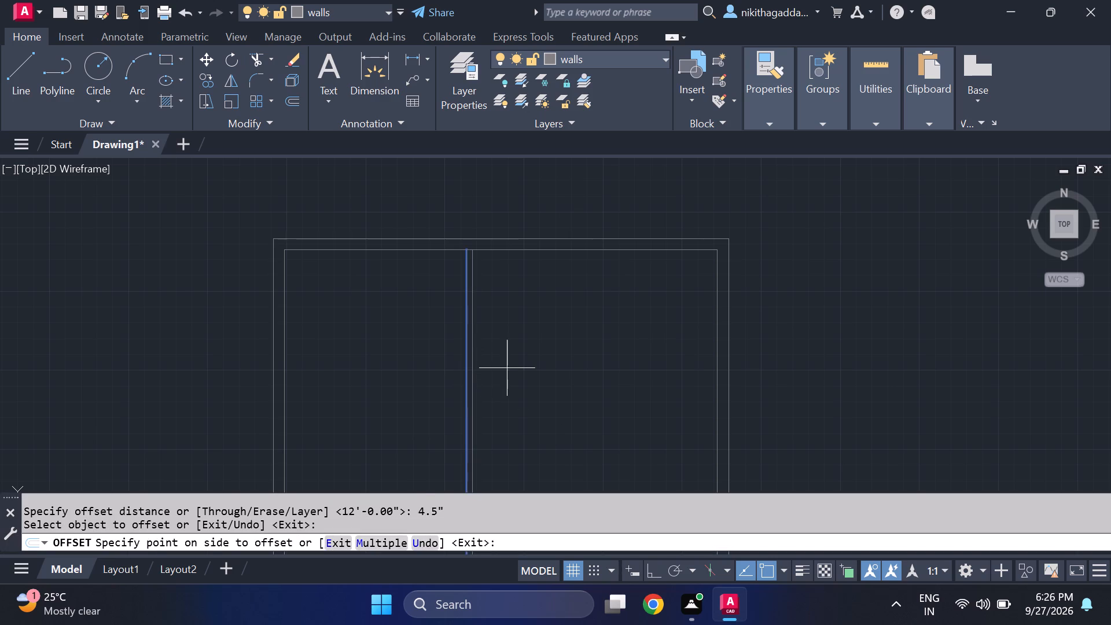
left_click(516, 368)
key("Escape")
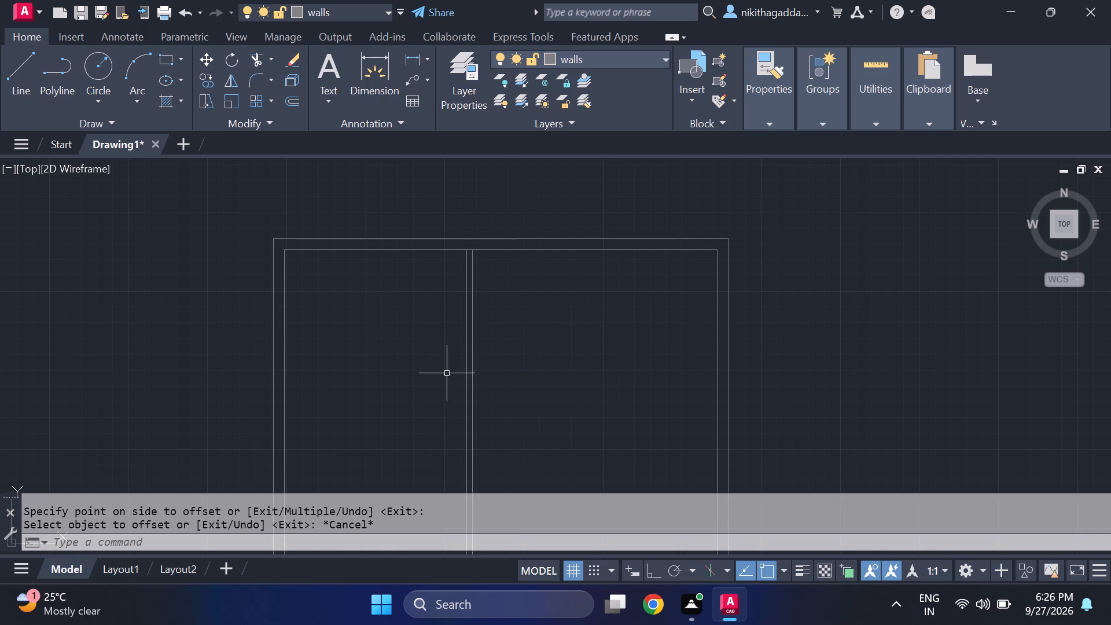
Offset the right-hand line of the interior partition wall 5' to the right.
scroll(494, 373, "up", 1)
type("of")
key("Return")
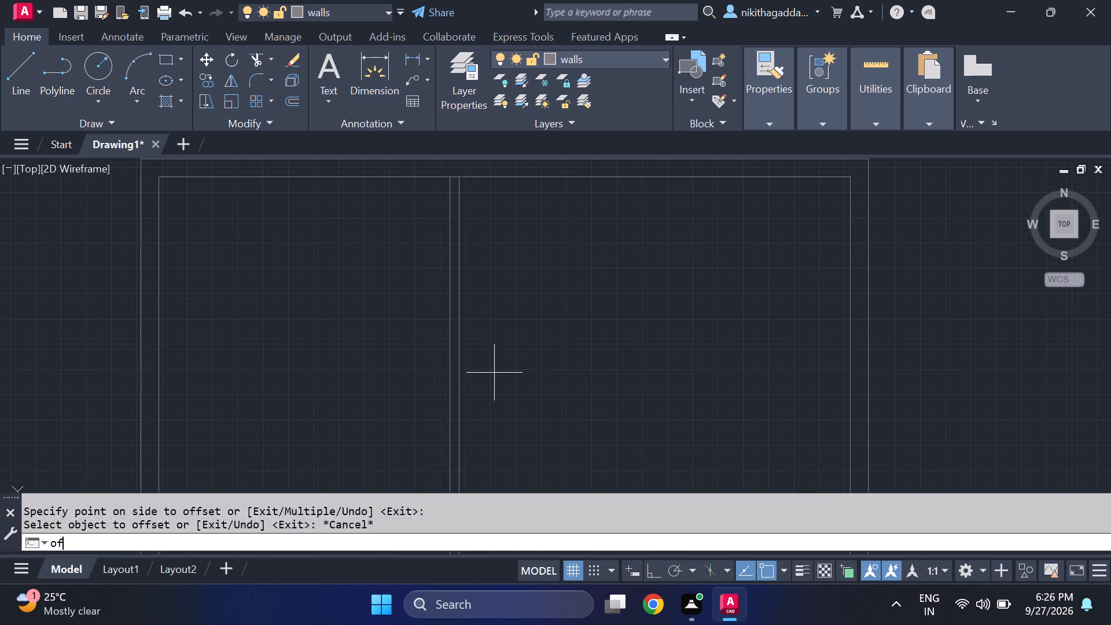
type("5'")
key("Return")
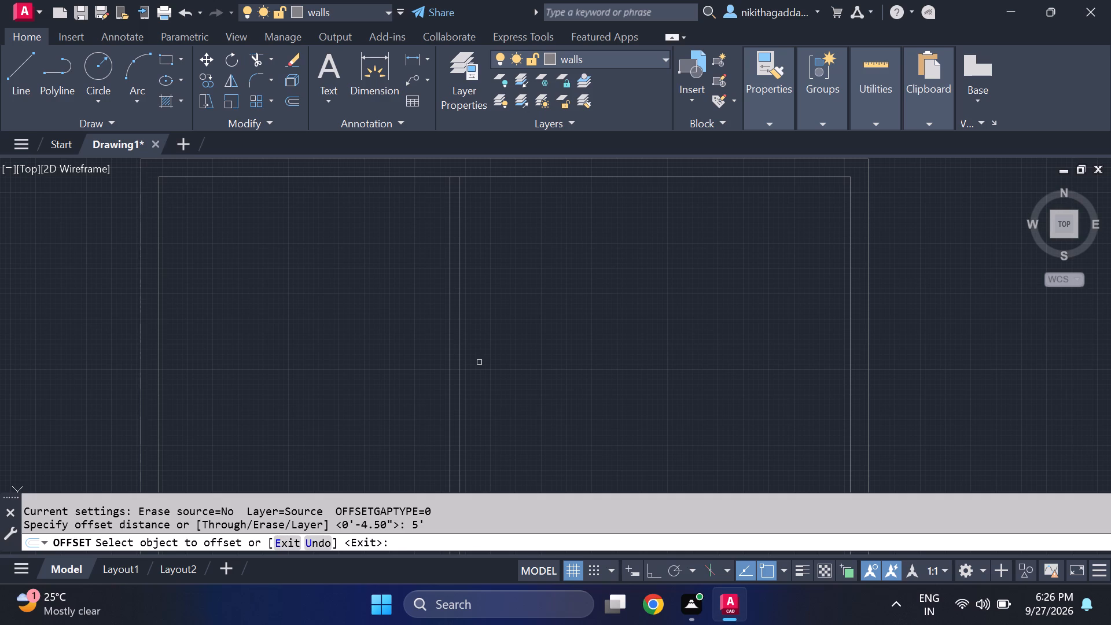
left_click(459, 351)
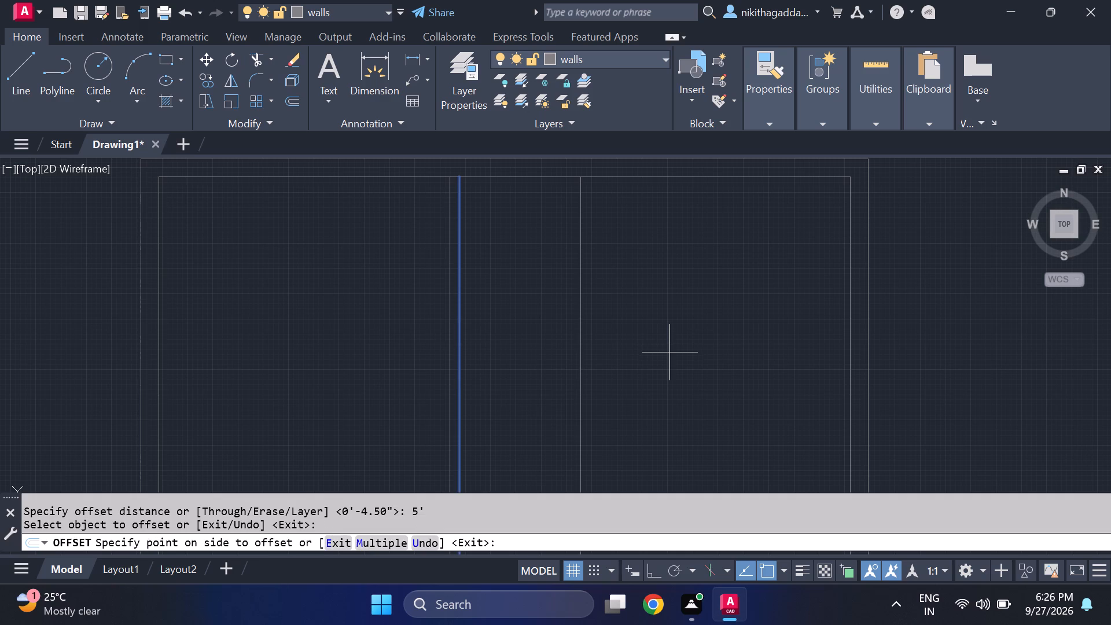
left_click(628, 347)
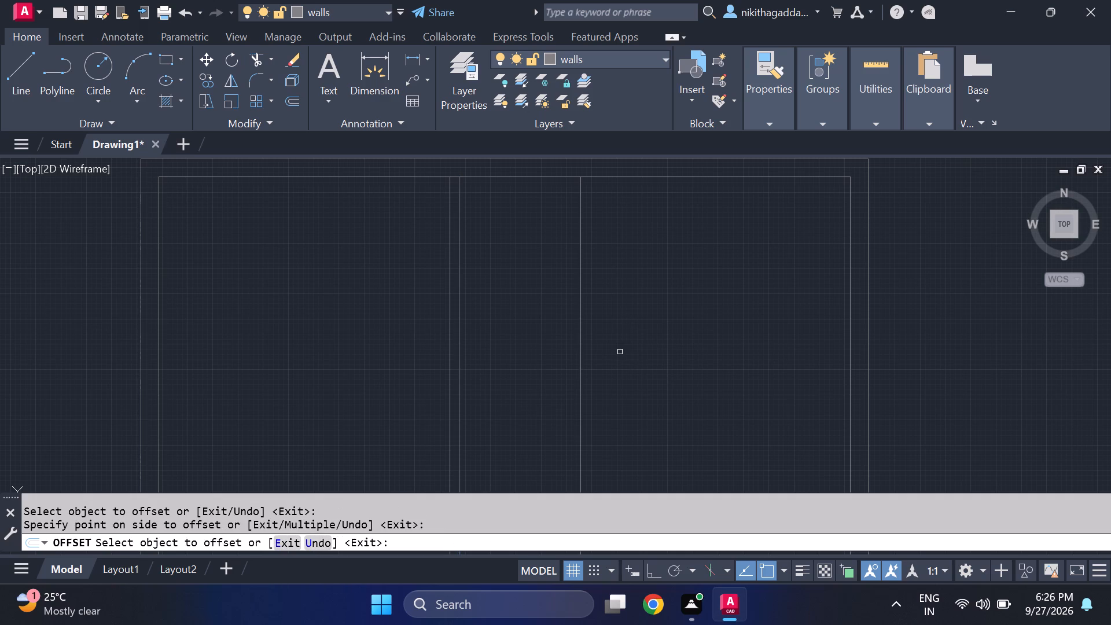
key("Escape")
Offset the line 5' right of the first vertical partition by 4.5" to its right, forming the second vertical partition wall.
type("of")
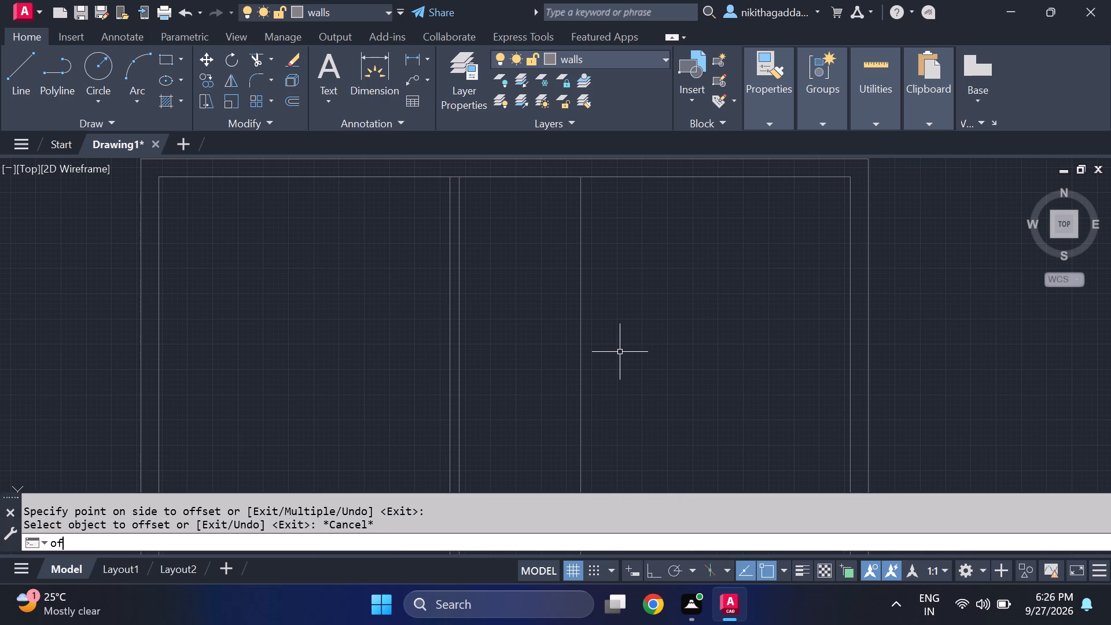
key("Return")
type("4.5\"")
key("Return")
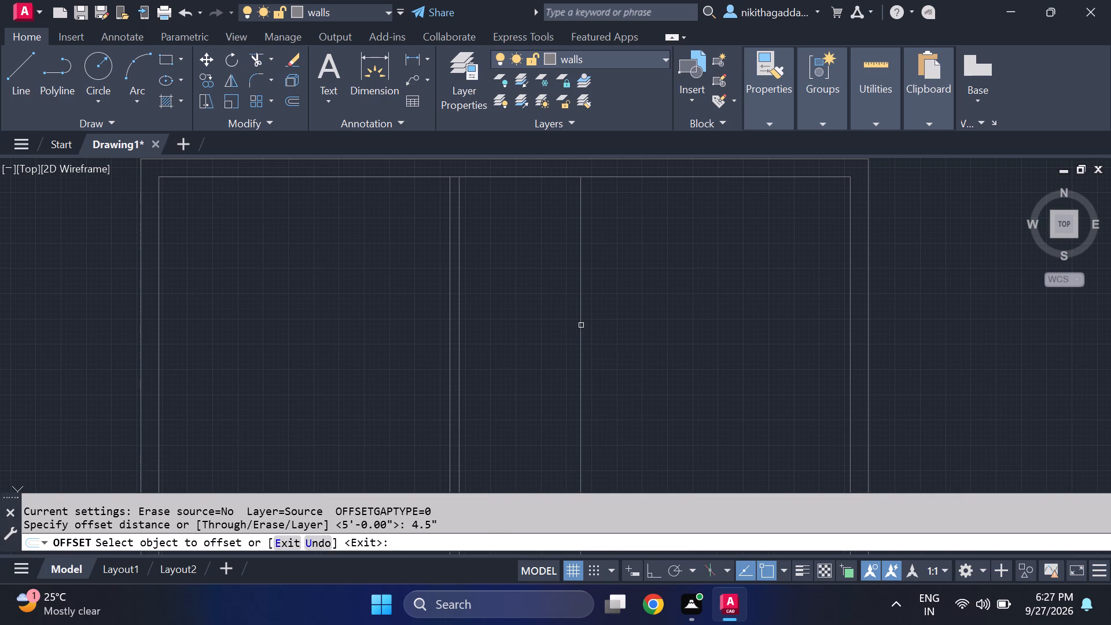
left_click(581, 325)
left_click(679, 347)
key("Escape")
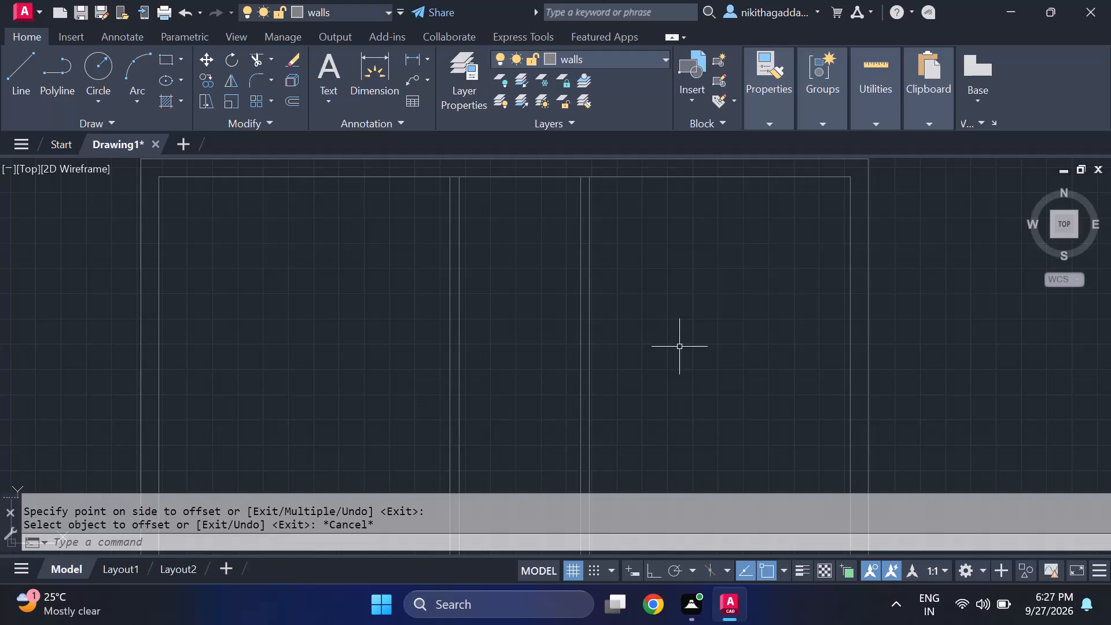
Check the clear width between the two vertical partition walls with a linear dimension, without placing it.
middle_click_drag(505, 289, 511, 295)
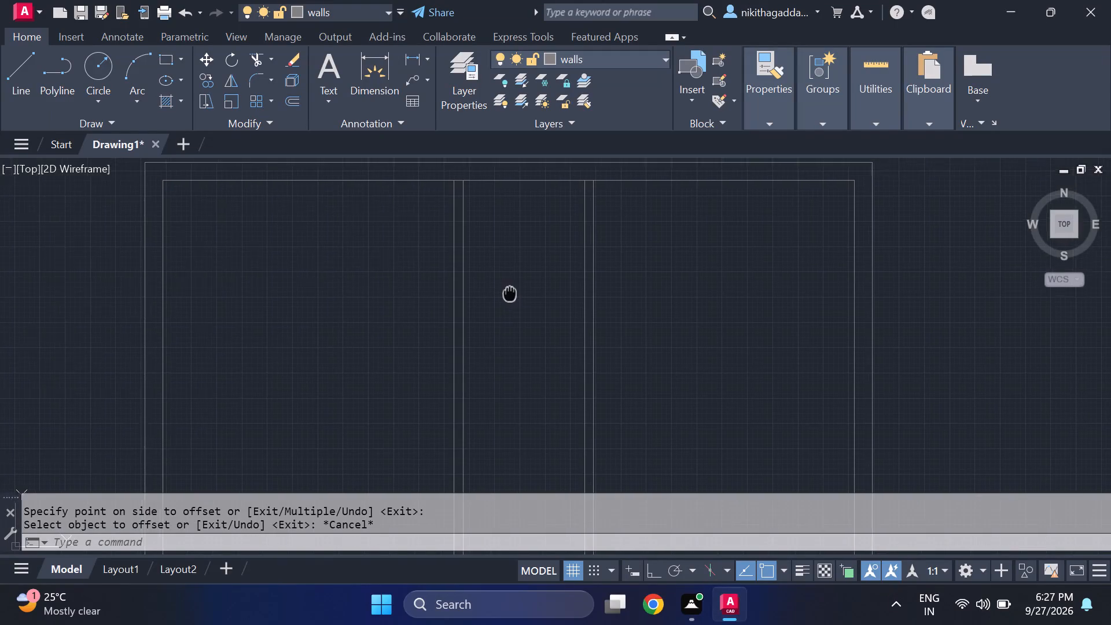
middle_click_drag(511, 295, 535, 355)
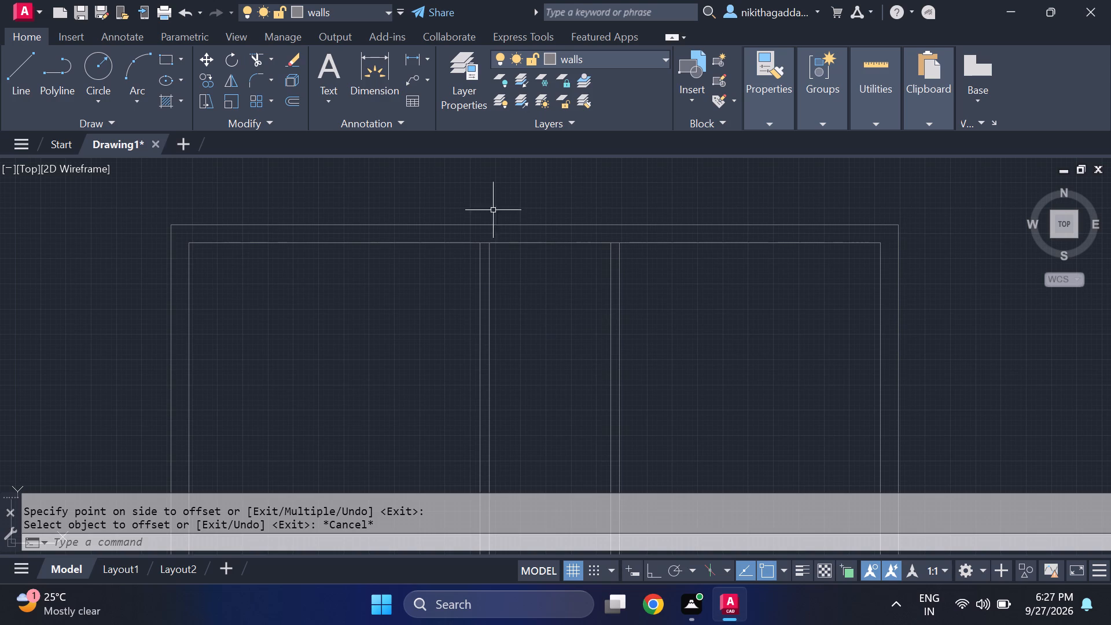
left_click_drag(411, 53, 417, 75)
left_click(406, 59)
left_click(488, 328)
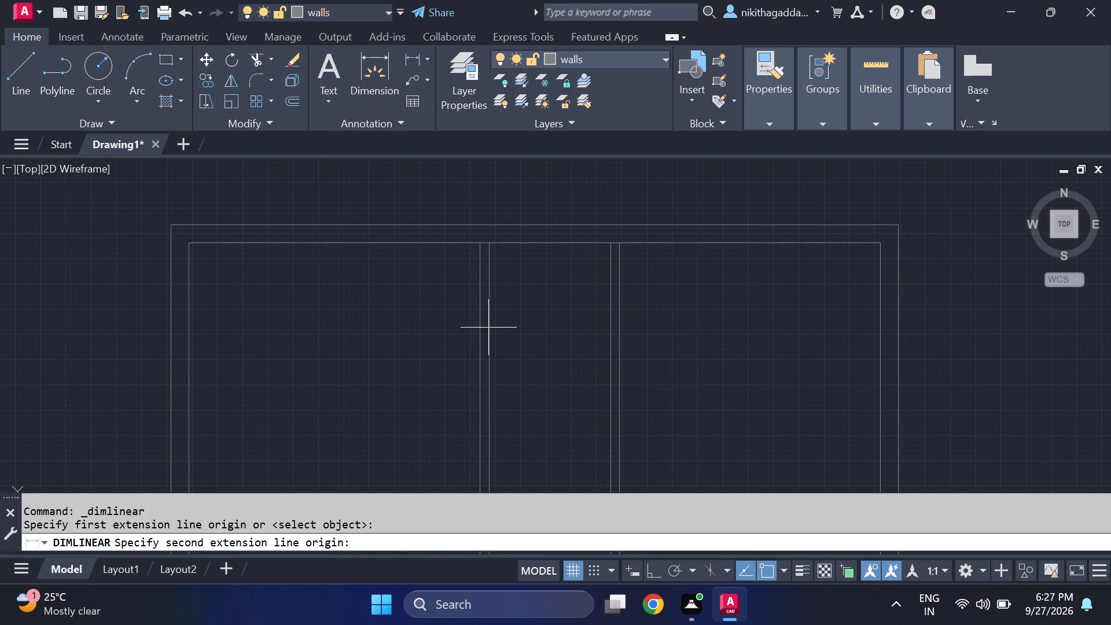
left_click(611, 331)
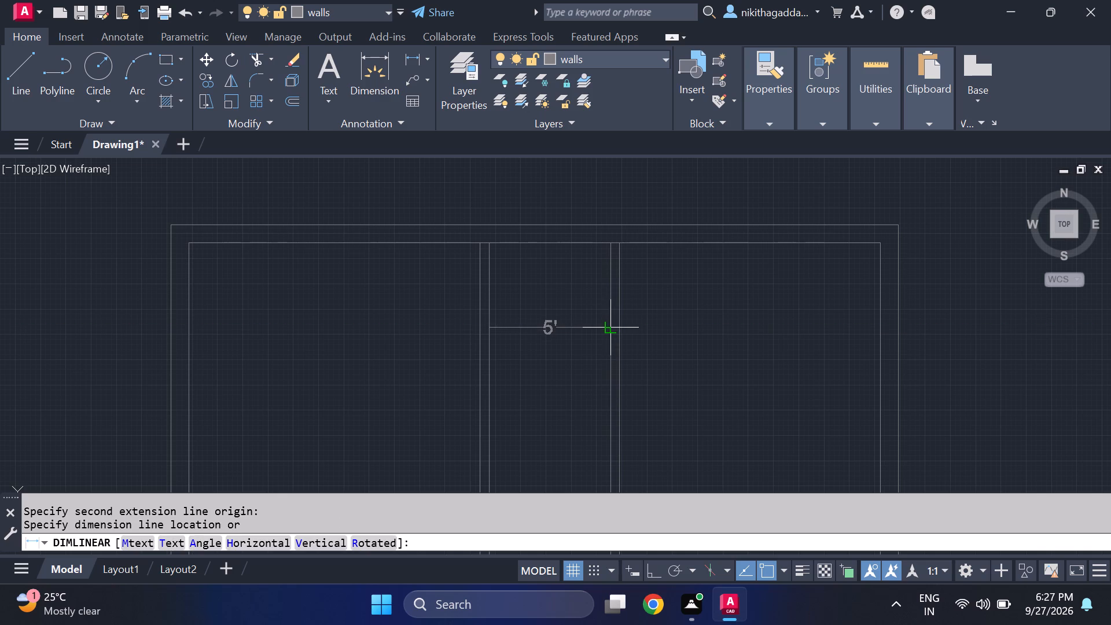
key("Escape")
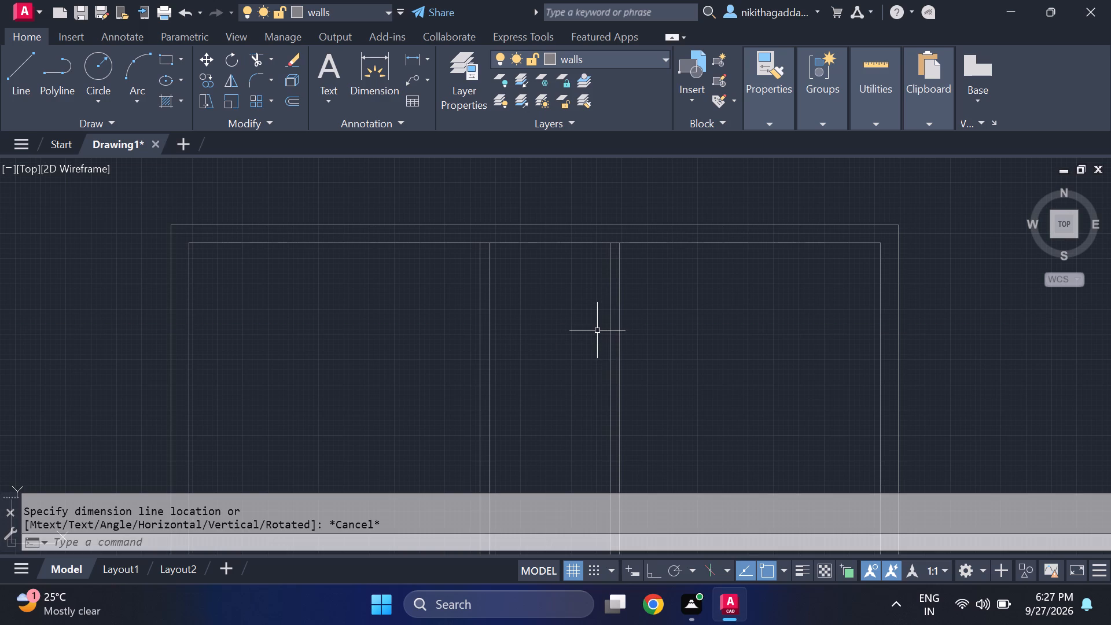
Offset the inner line of the top outer wall 11' down into the plan.
type("of")
key("Return")
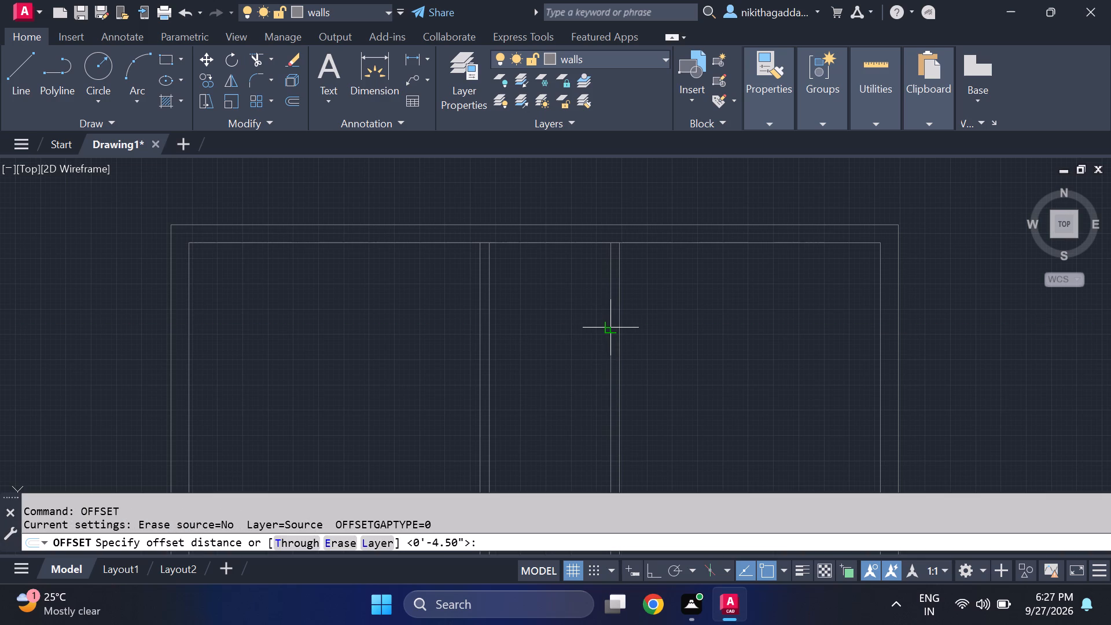
type("11'")
key("Return")
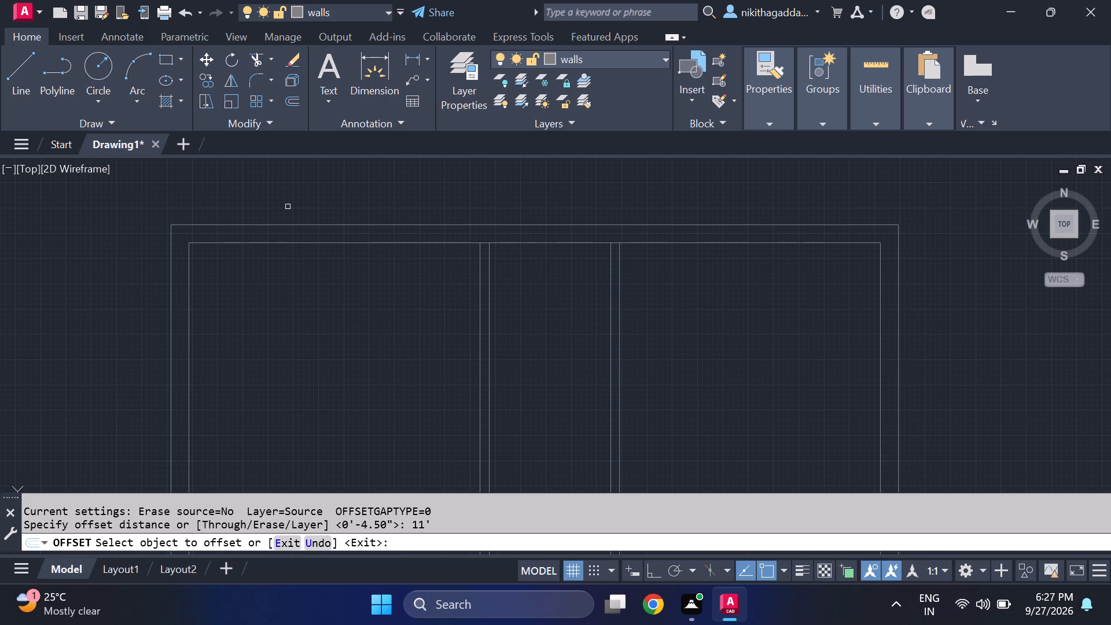
left_click(296, 245)
scroll(370, 447, "down", 3)
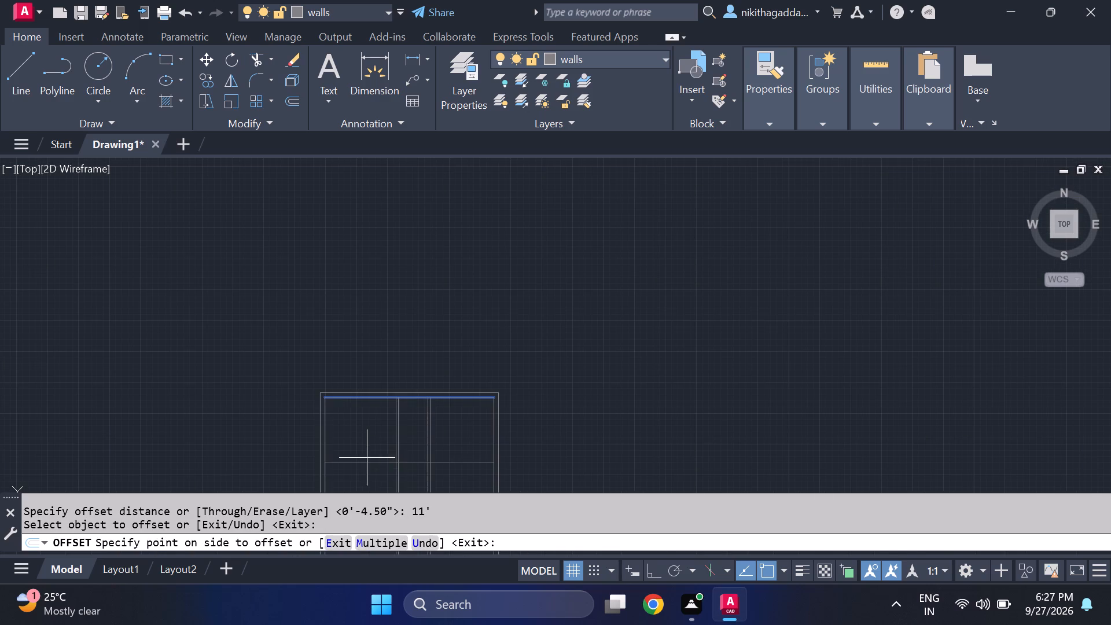
left_click(375, 476)
middle_click_drag(380, 456, 381, 389)
scroll(380, 405, "up", 2)
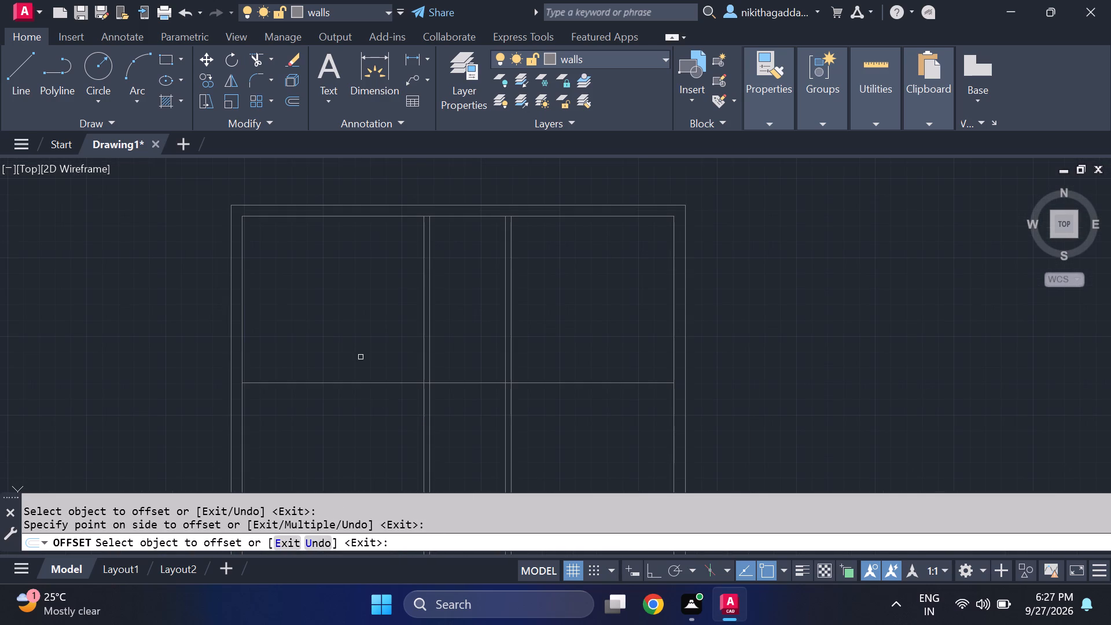
key("Escape")
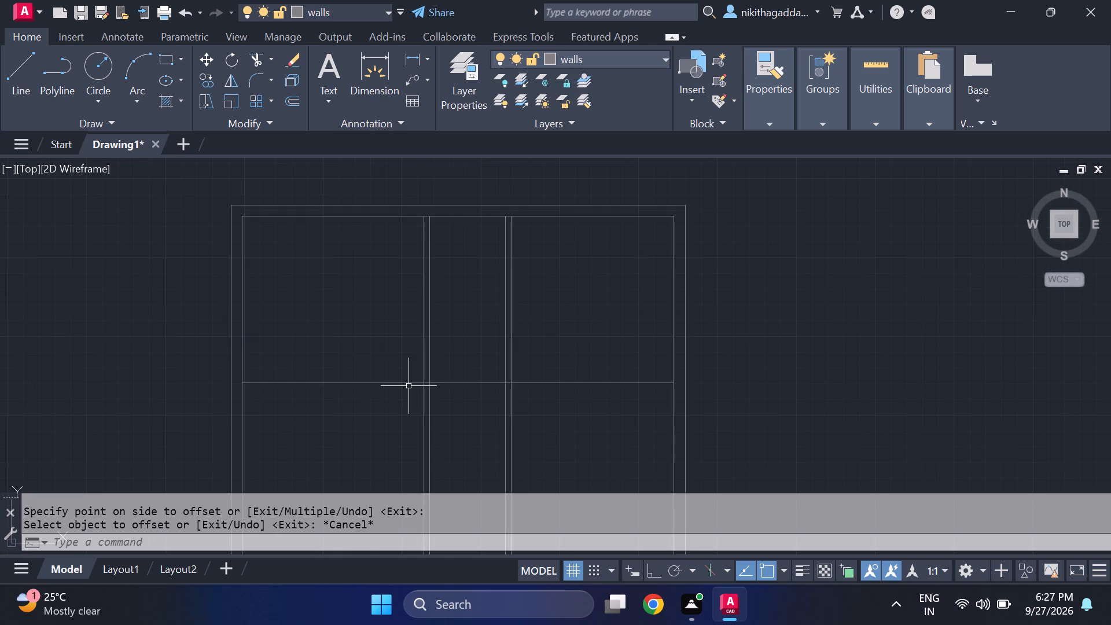
Offset the new horizontal partition line 4.5" downward to give the wall its thickness.
type("of")
key("Return")
type("4.5\"")
key("Return")
left_click(405, 383)
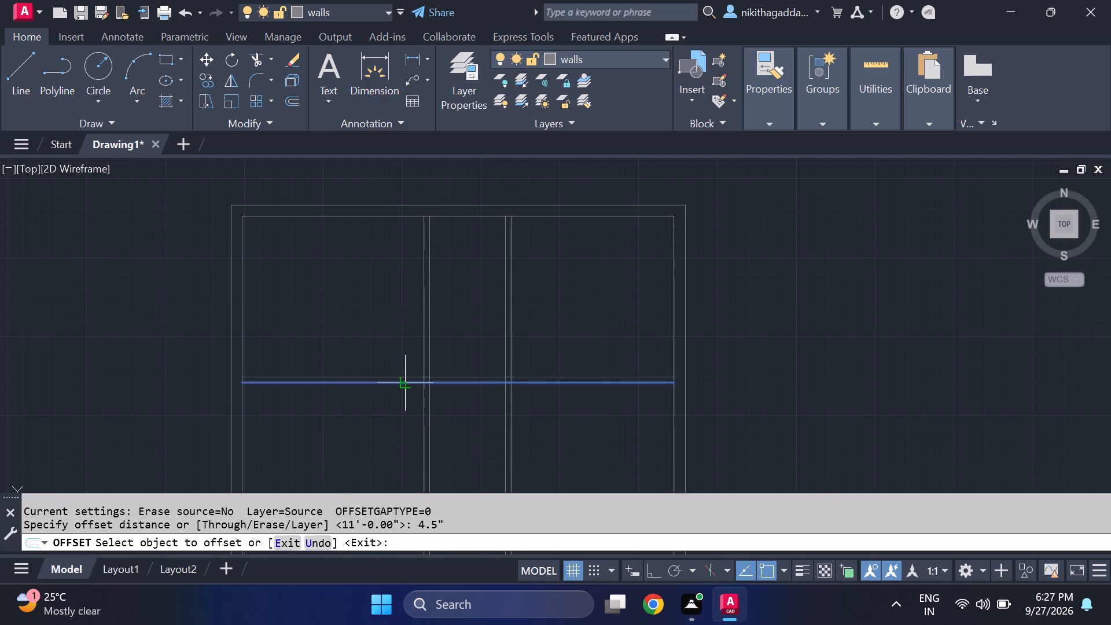
left_click(394, 414)
key("Escape")
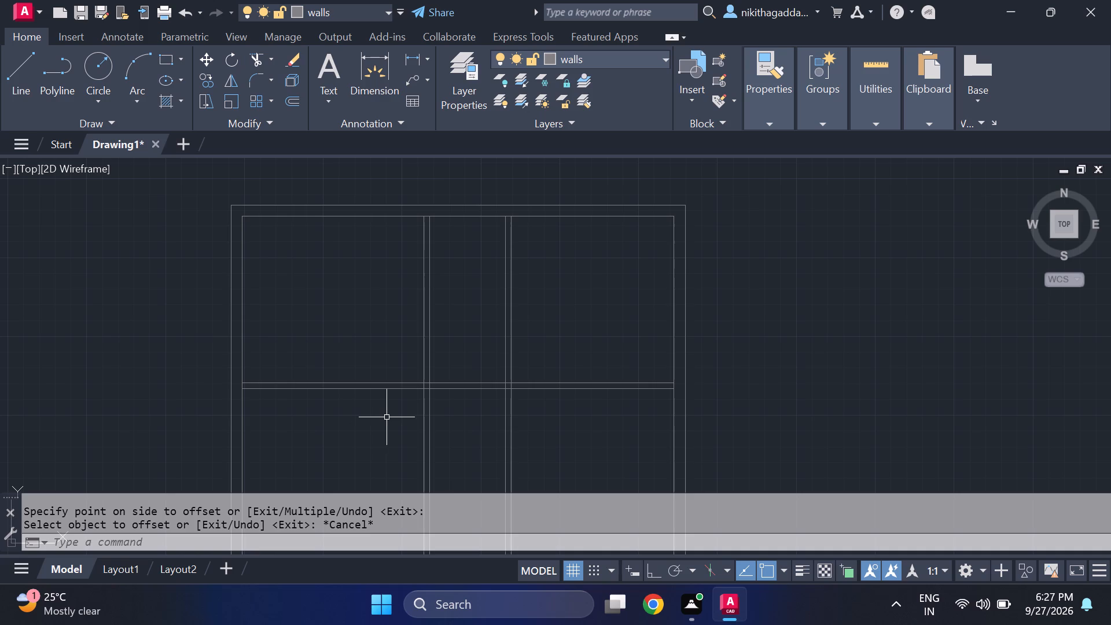
Offset the inner line of the top outer wall 7'6" down into the plan.
type("of")
key("Return")
type("7'6\"")
key("Return")
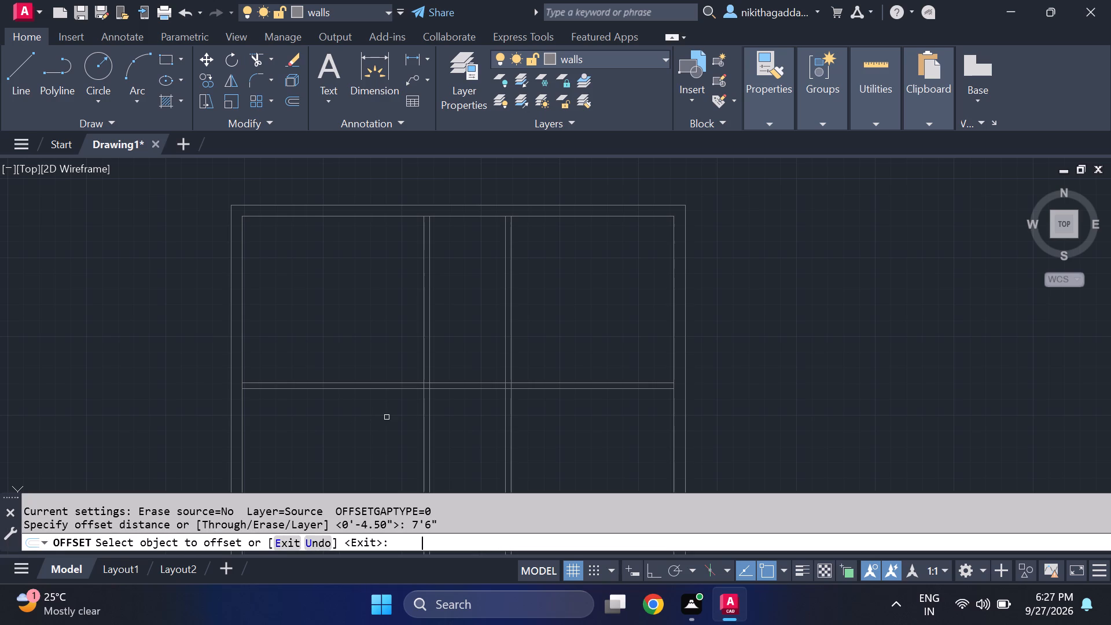
left_click(475, 217)
left_click(476, 357)
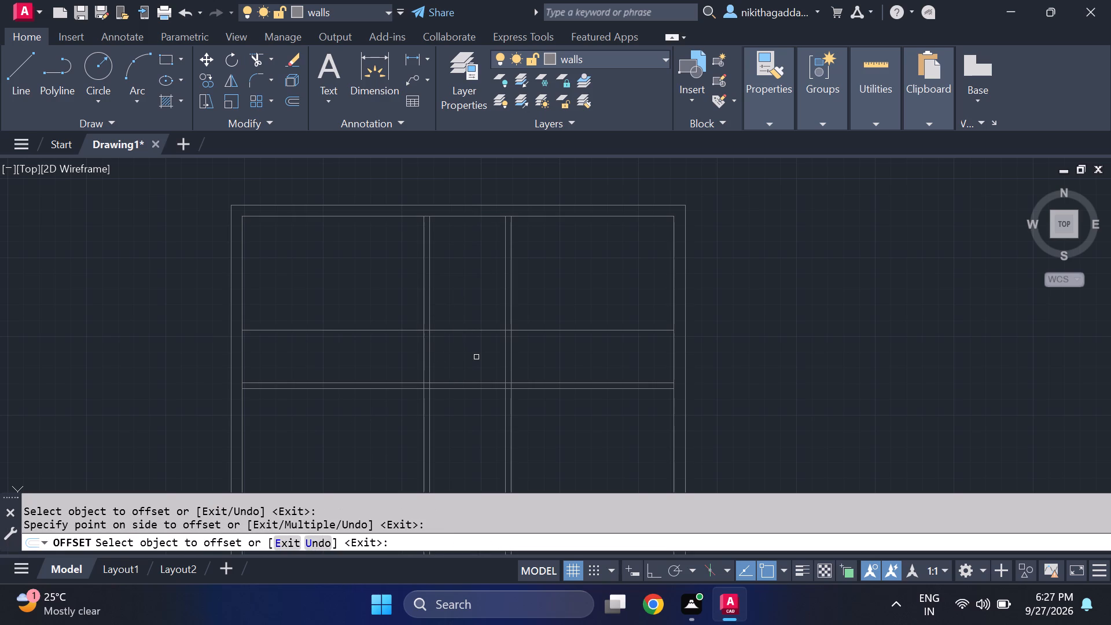
key("Escape")
Offset the upper horizontal partition line 4.5" downward to give that wall its thickness.
type("of")
key("Return")
type("4.5\"")
key("Return")
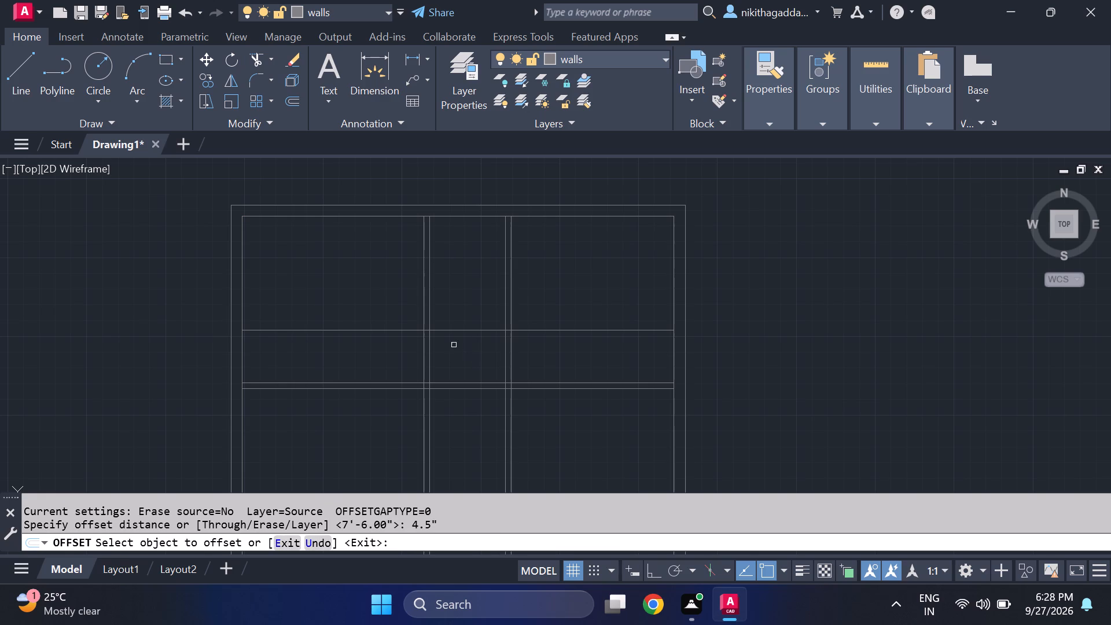
left_click(457, 328)
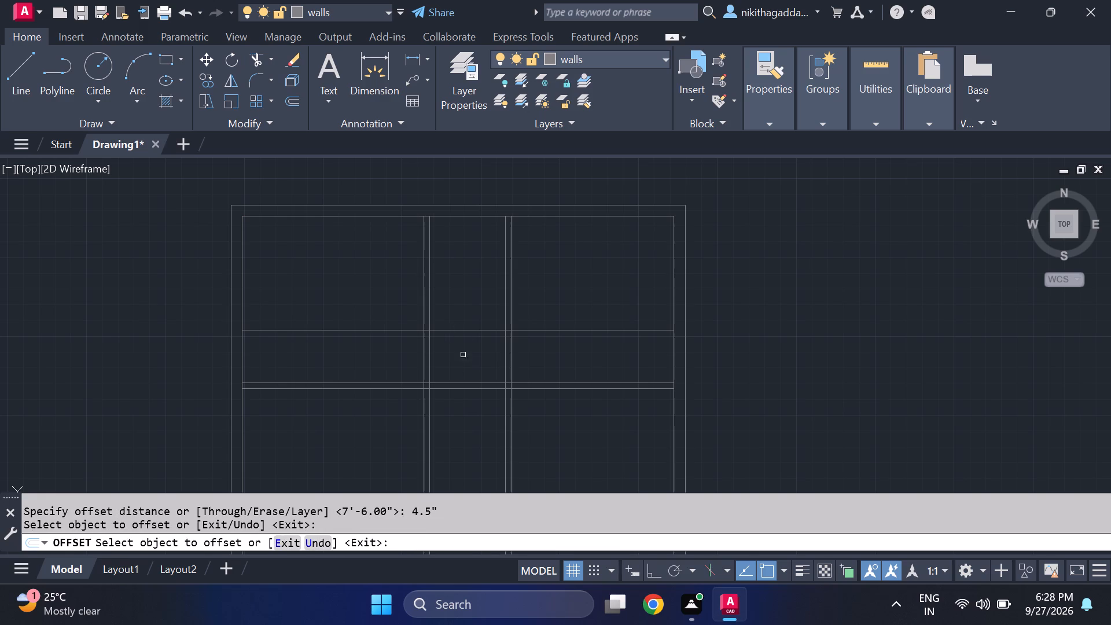
left_click(470, 332)
left_click(475, 371)
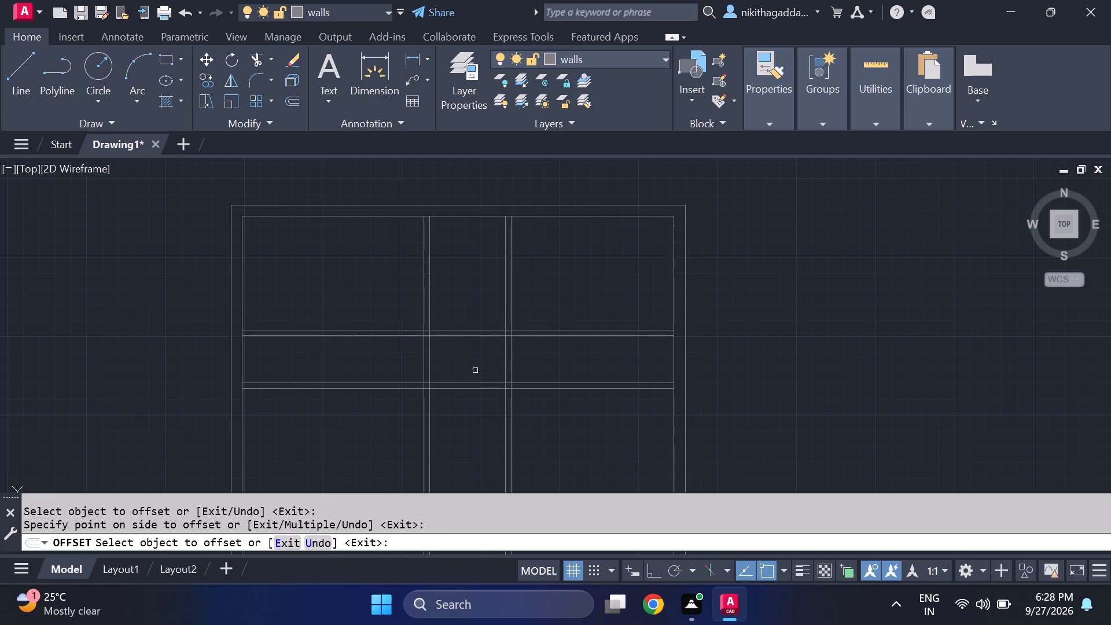
key("Escape")
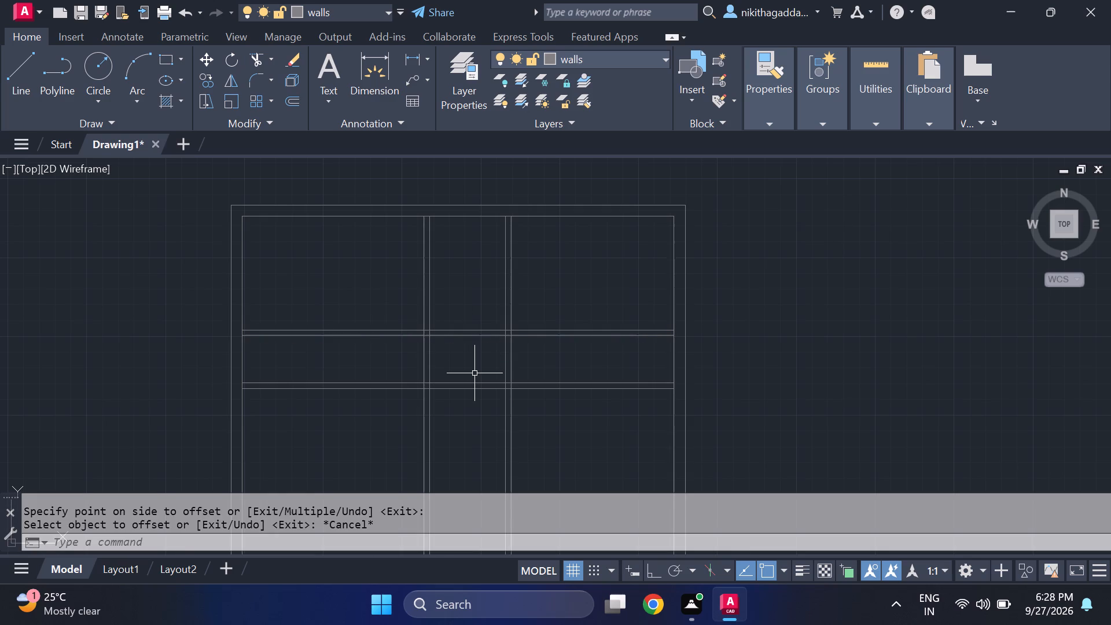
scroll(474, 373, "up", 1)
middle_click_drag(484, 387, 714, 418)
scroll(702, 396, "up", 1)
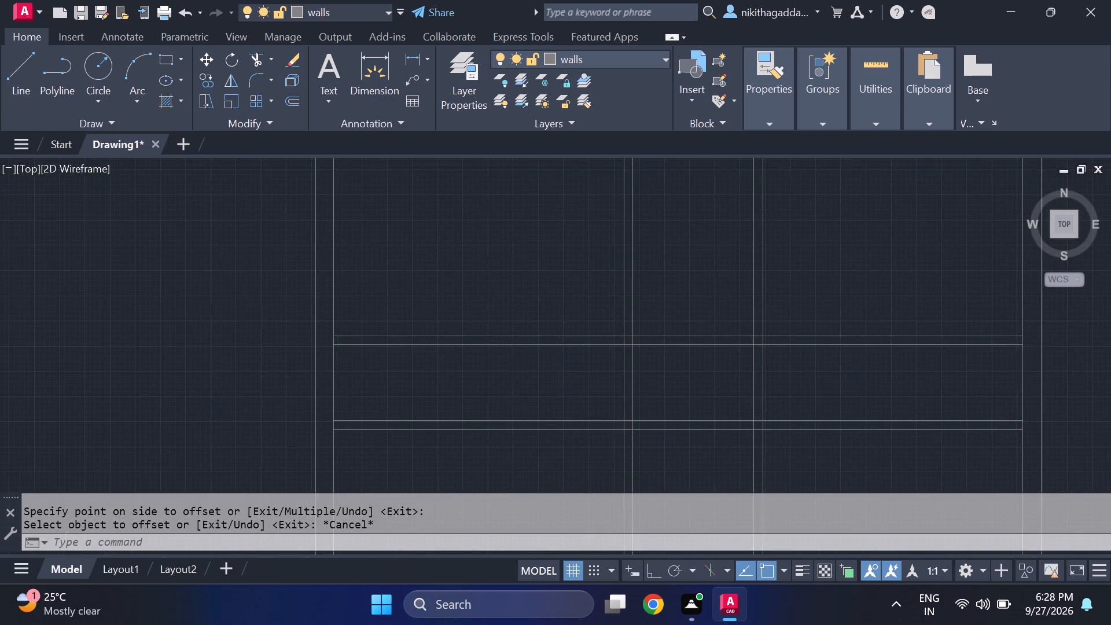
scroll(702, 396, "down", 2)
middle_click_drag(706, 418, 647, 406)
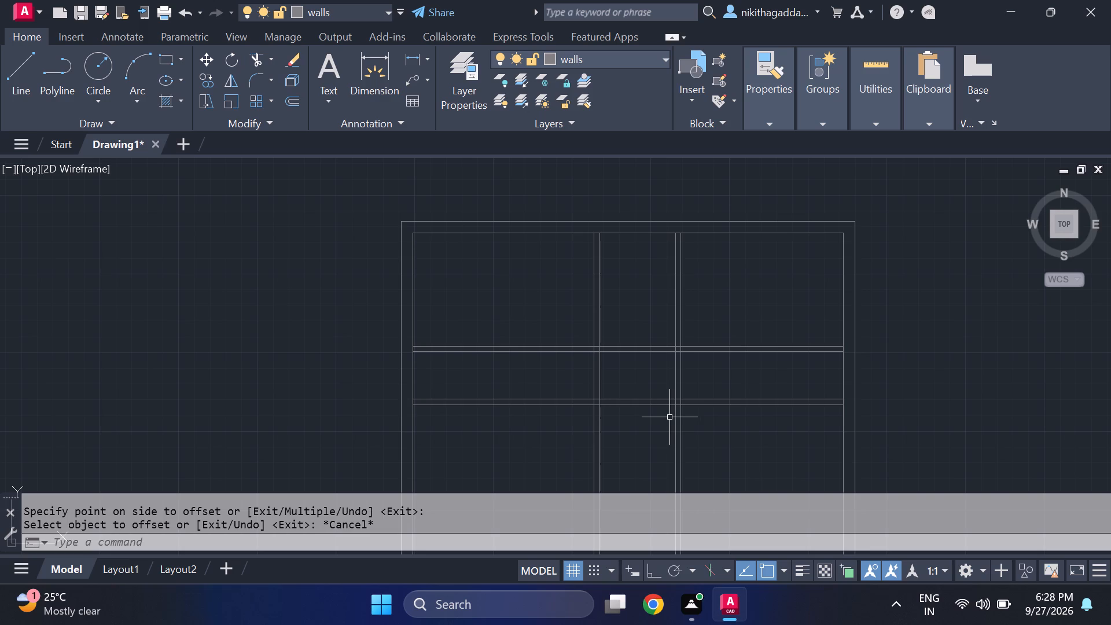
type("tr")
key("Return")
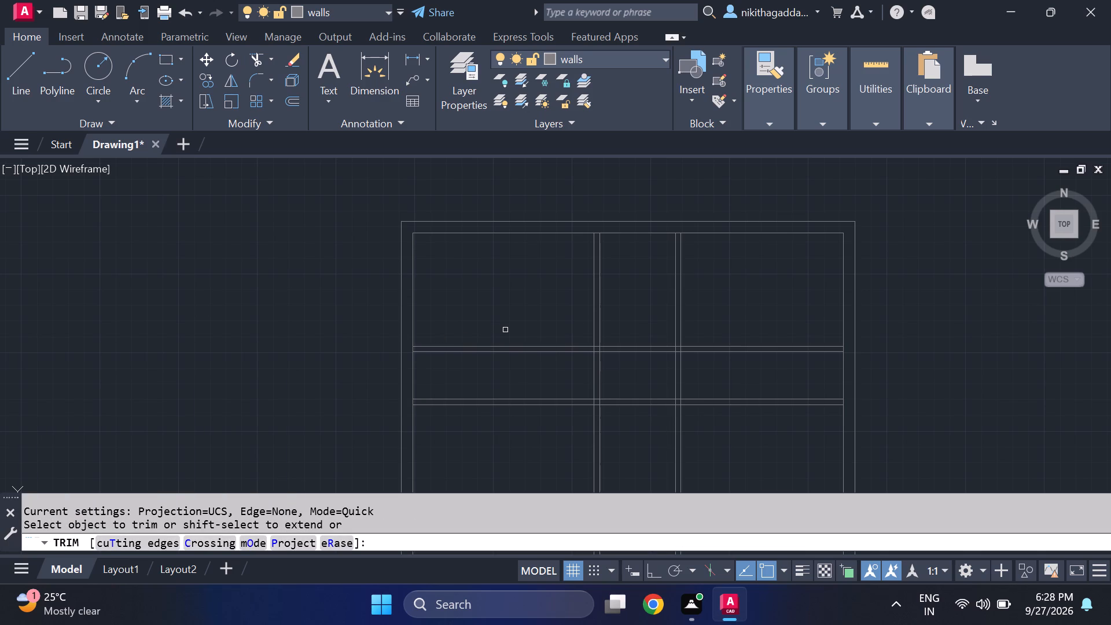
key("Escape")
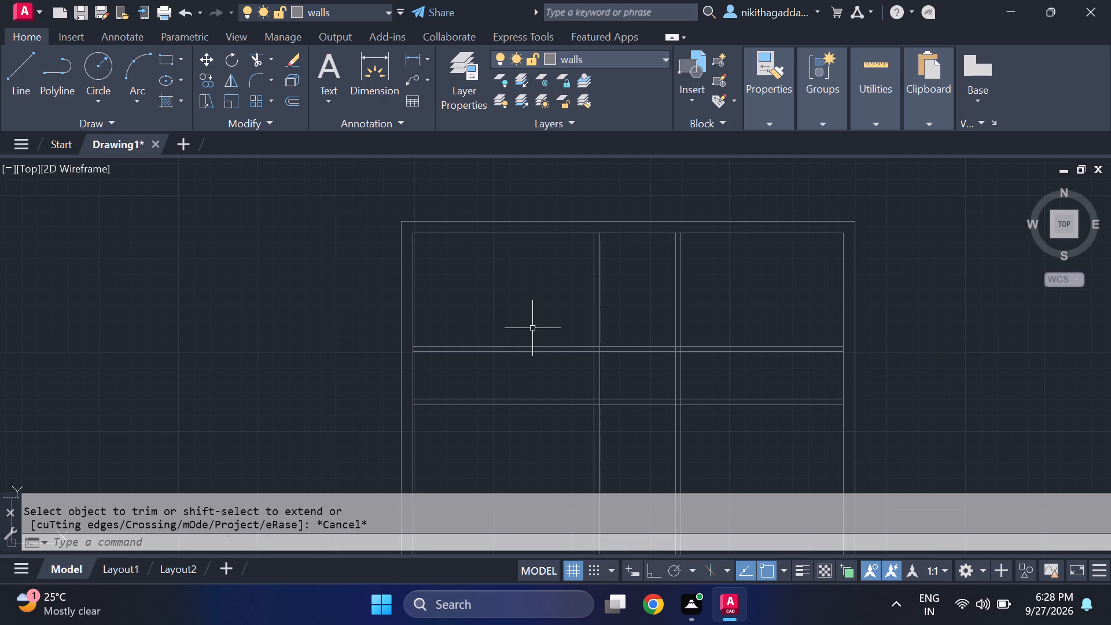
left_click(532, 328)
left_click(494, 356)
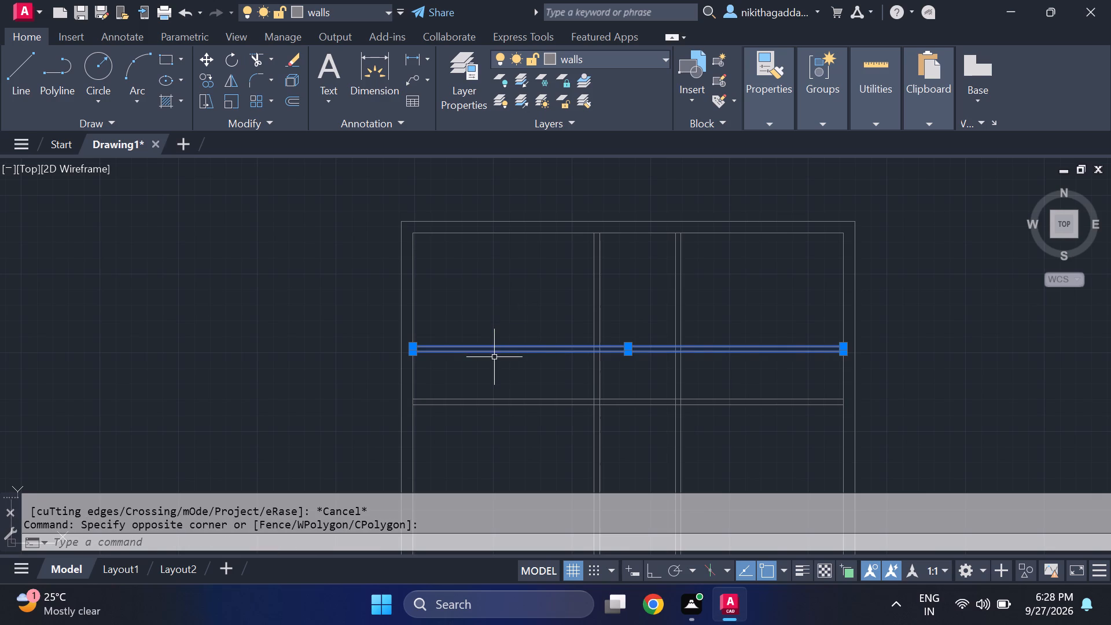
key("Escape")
Trim the upper horizontal partition out of the top-left room and open its junction with the left vertical partition.
type("tr")
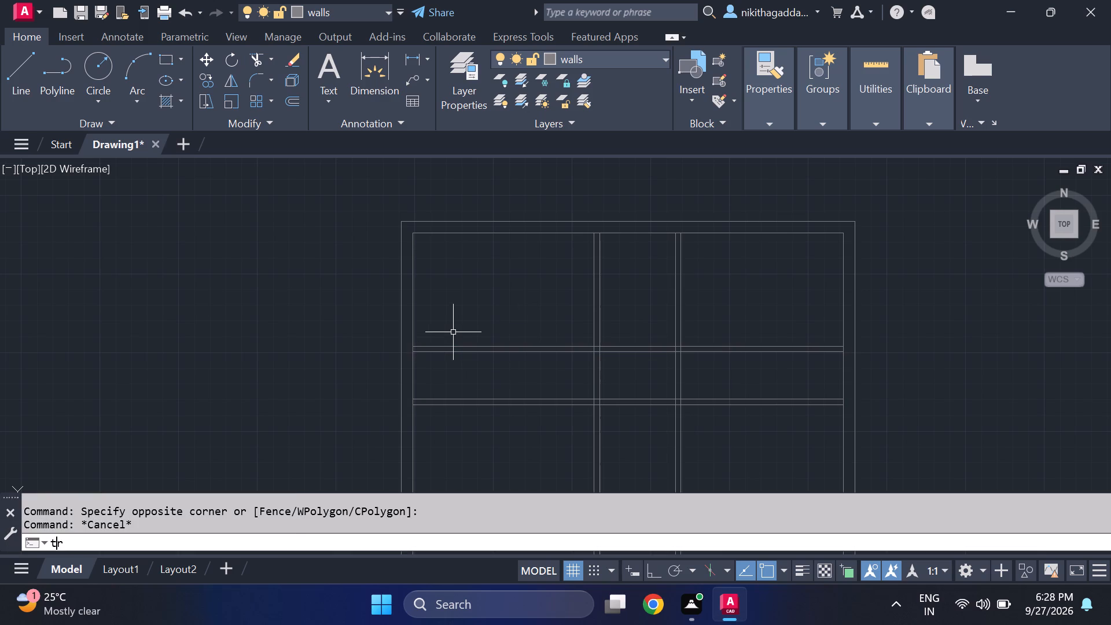
key("Return")
left_click_drag(427, 271, 487, 372)
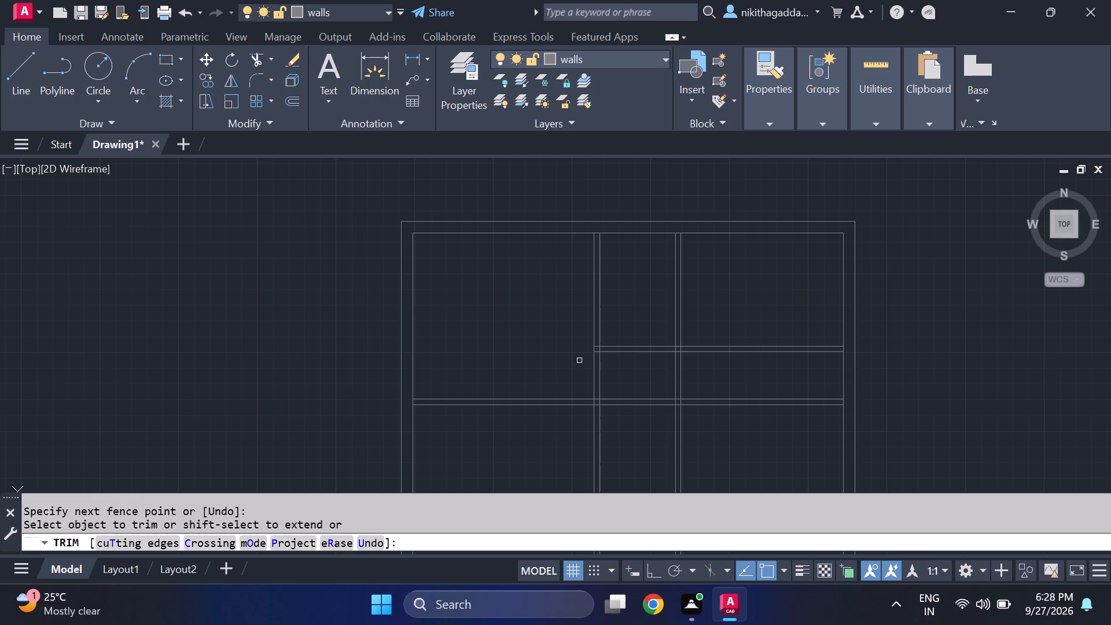
scroll(609, 362, "up", 1)
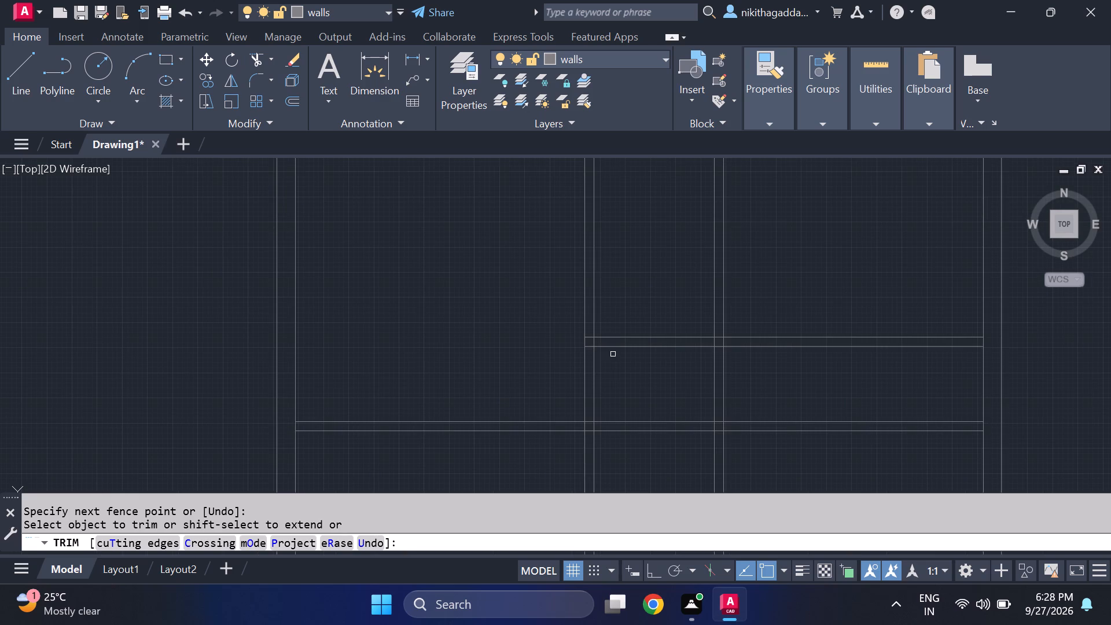
scroll(613, 354, "up", 2)
left_click_drag(552, 298, 553, 343)
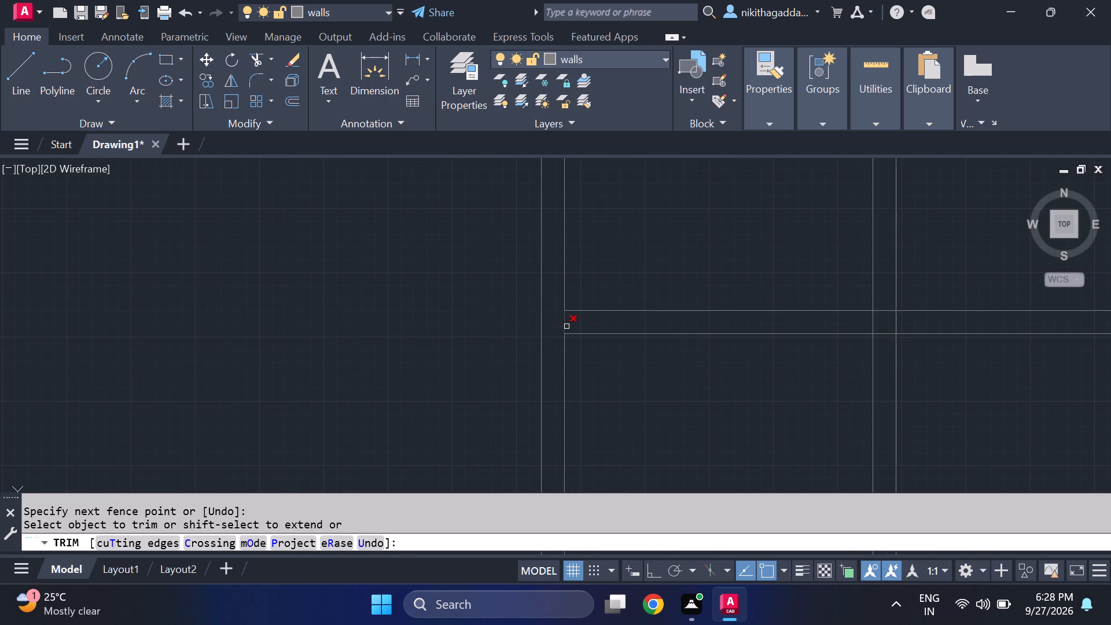
left_click(566, 326)
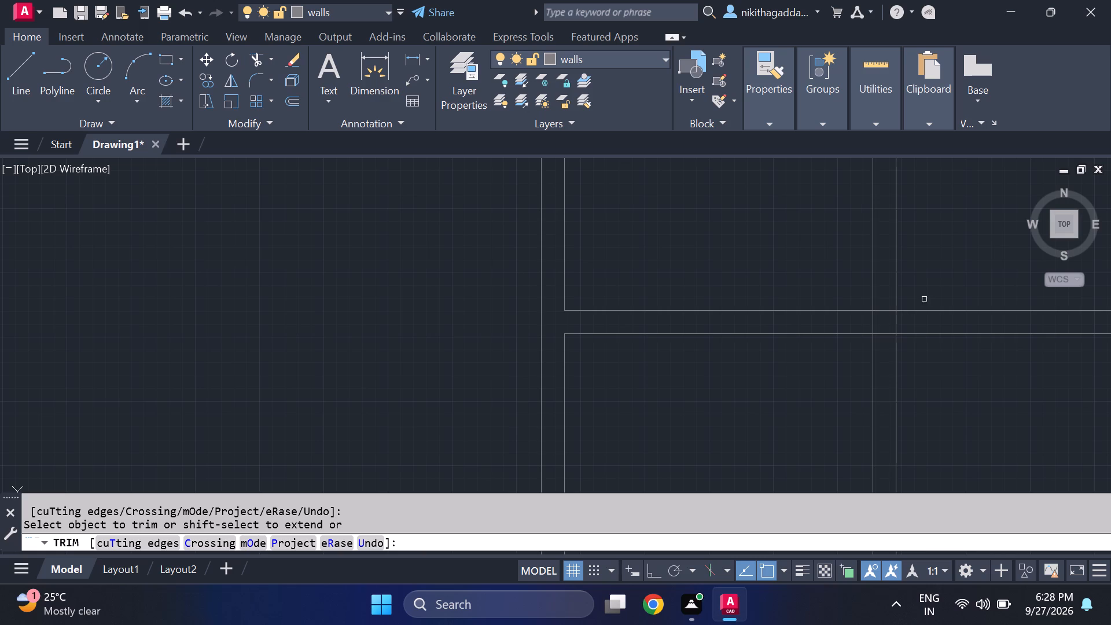
Trim the upper horizontal partition out of the top-right room and open its junction with the right vertical partition.
left_click_drag(929, 291, 948, 374)
scroll(948, 374, "down", 4)
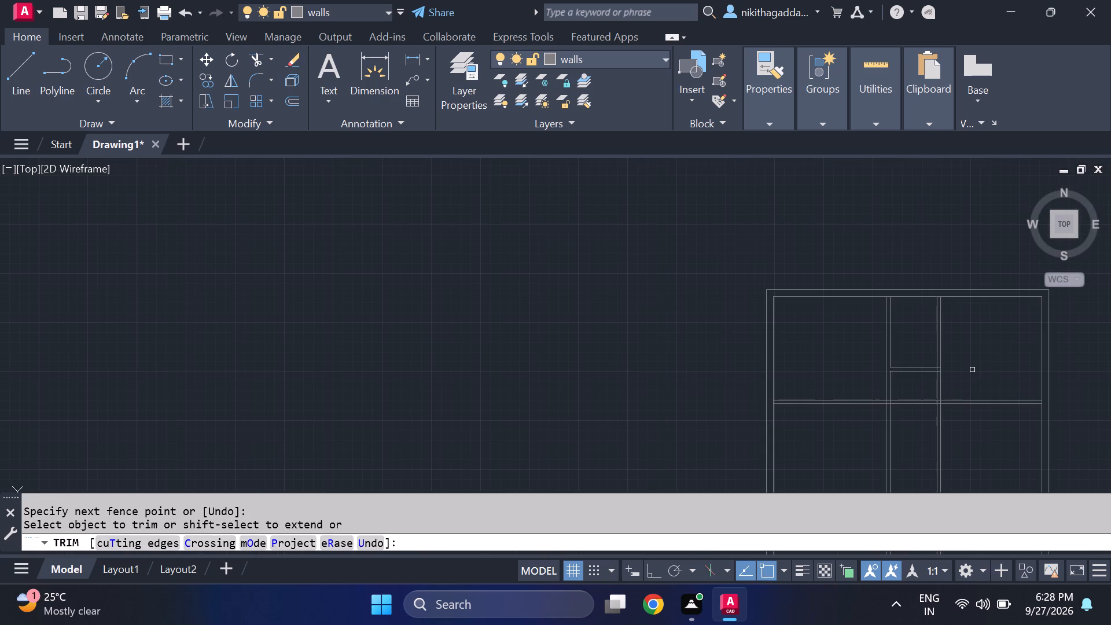
middle_click_drag(970, 369, 847, 337)
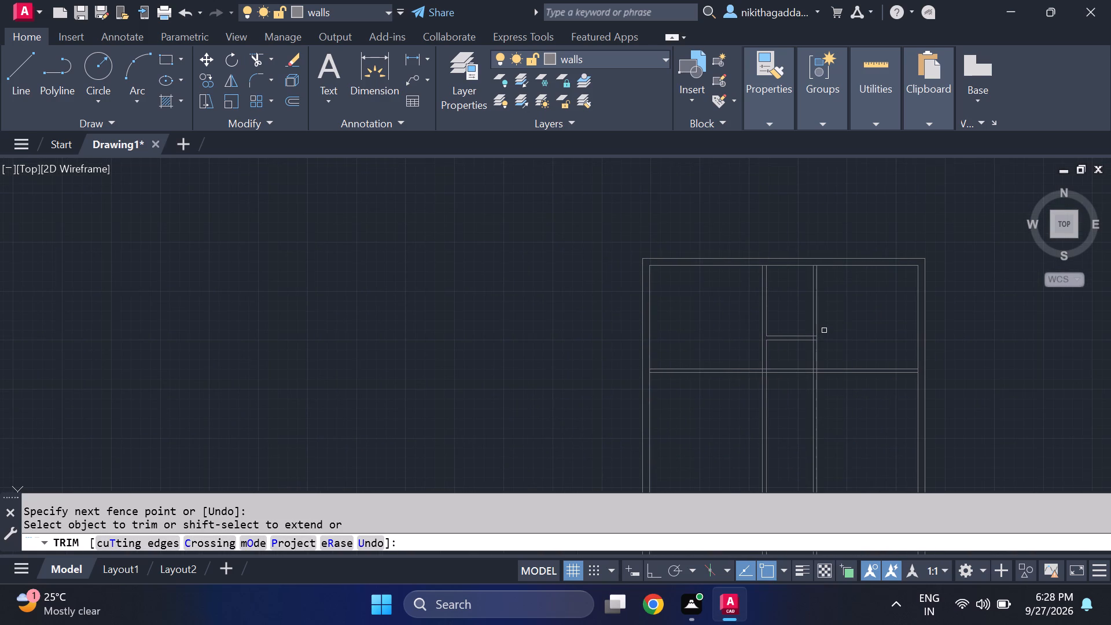
scroll(824, 330, "up", 1)
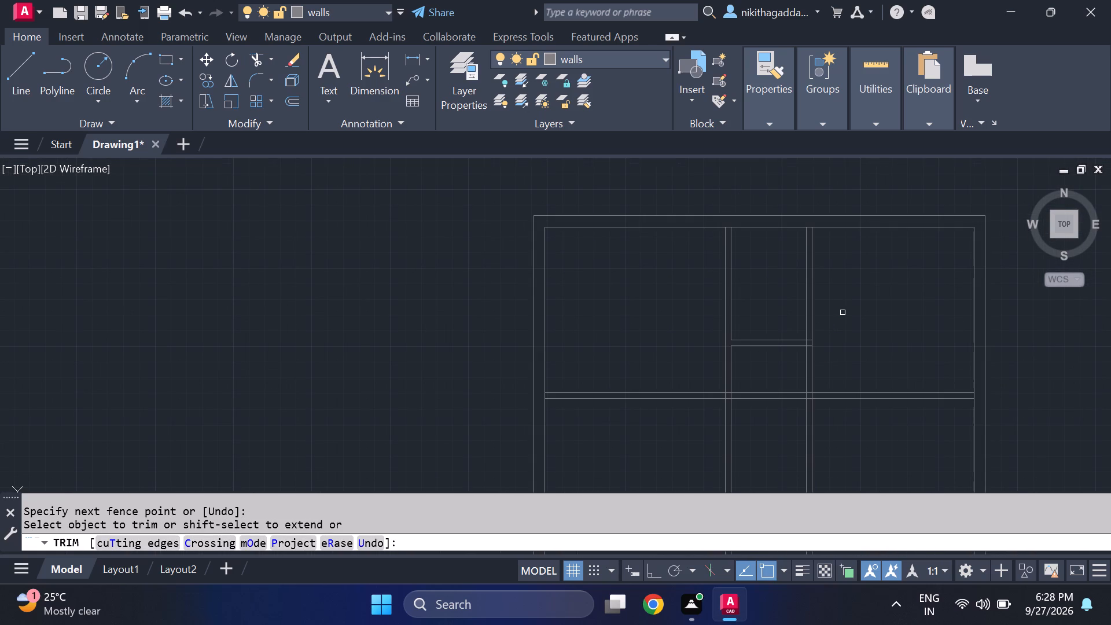
scroll(818, 328, "up", 2)
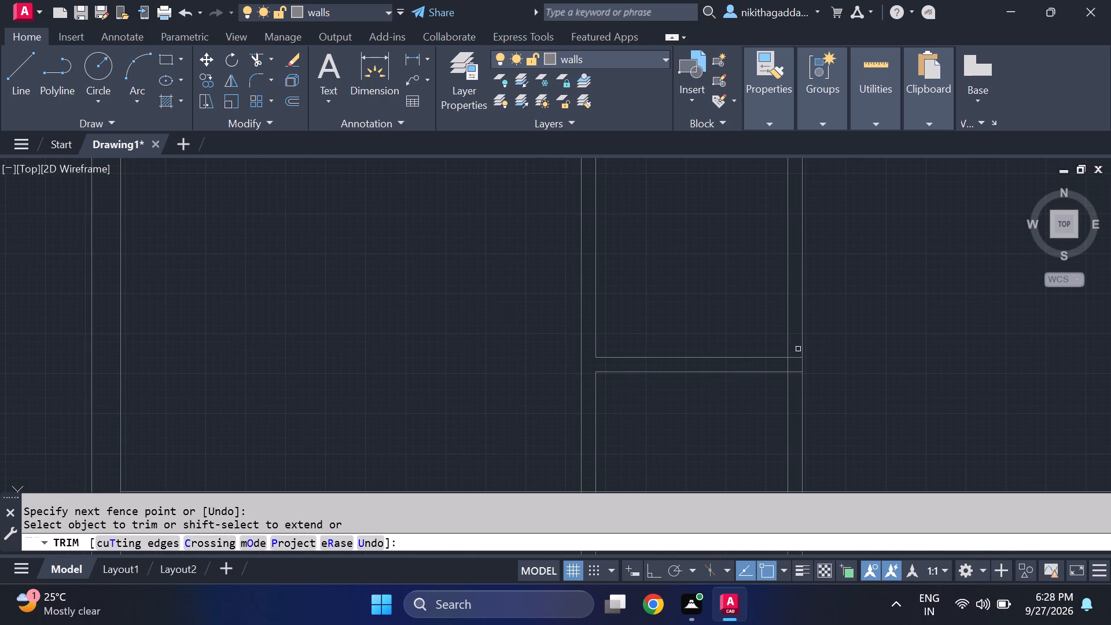
left_click_drag(797, 348, 797, 382)
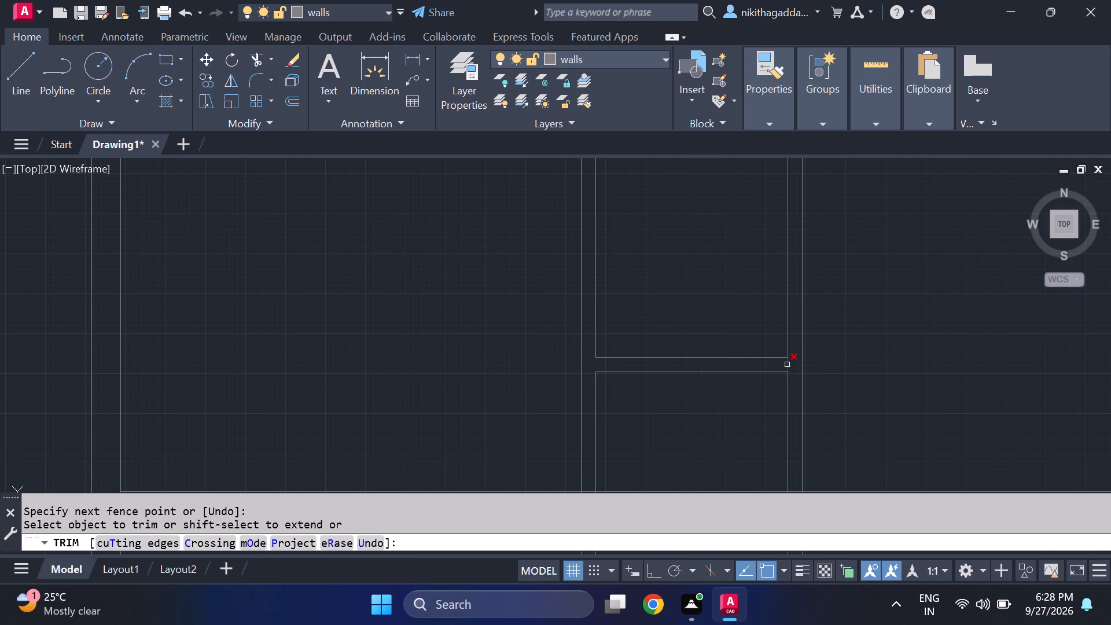
left_click(788, 363)
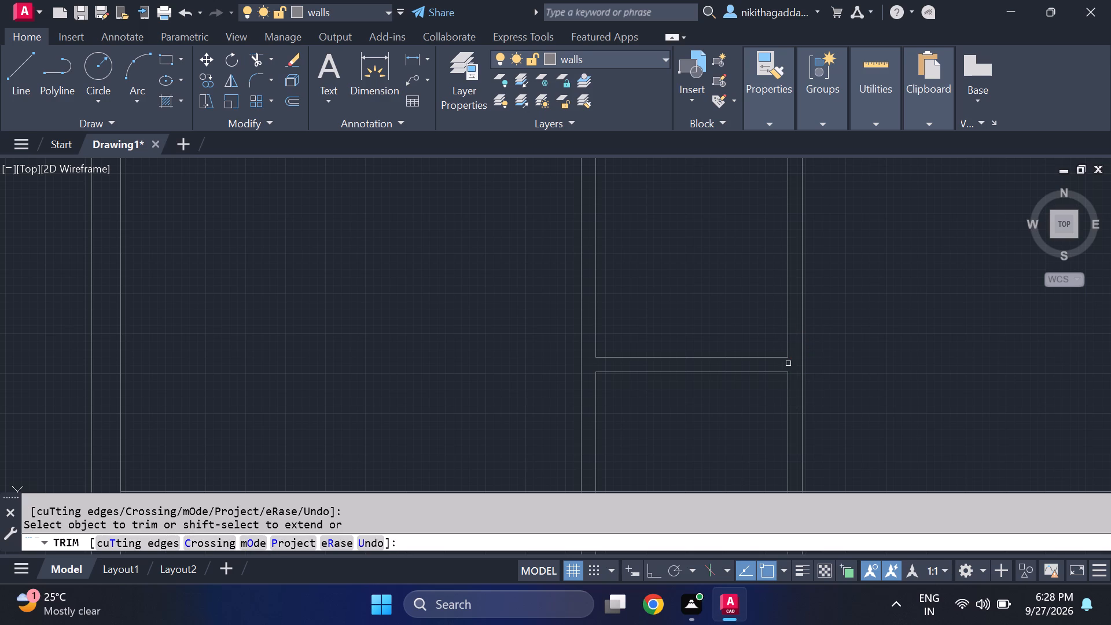
Trim away both vertical partitions below the lower horizontal partition, leaving the lower part of the plan open.
scroll(782, 364, "down", 3)
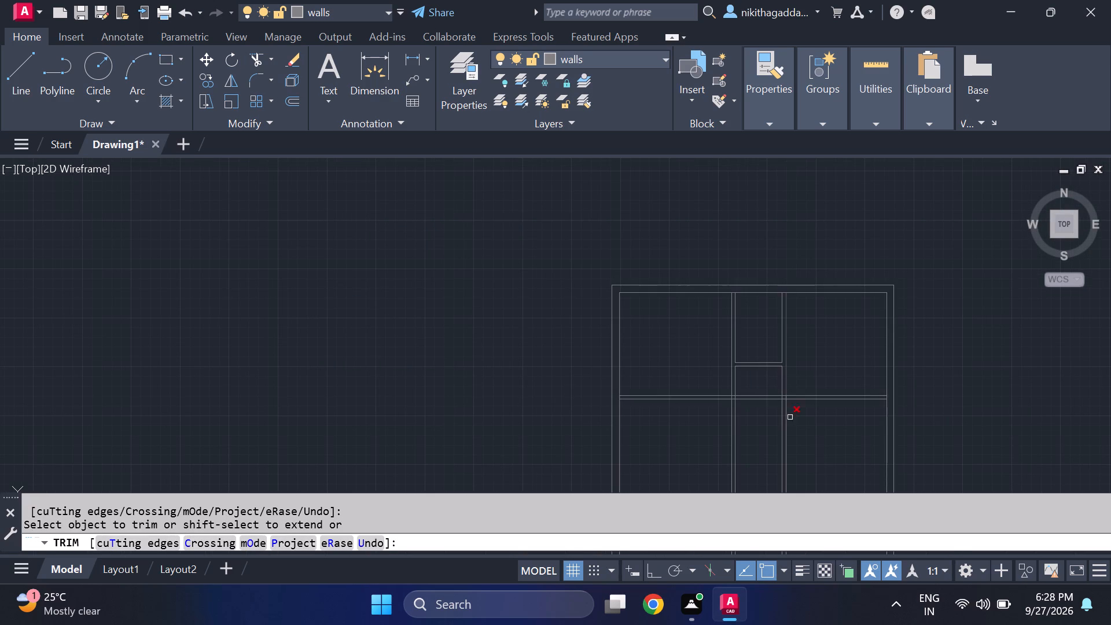
middle_click_drag(794, 436, 715, 327)
left_click_drag(744, 328, 635, 373)
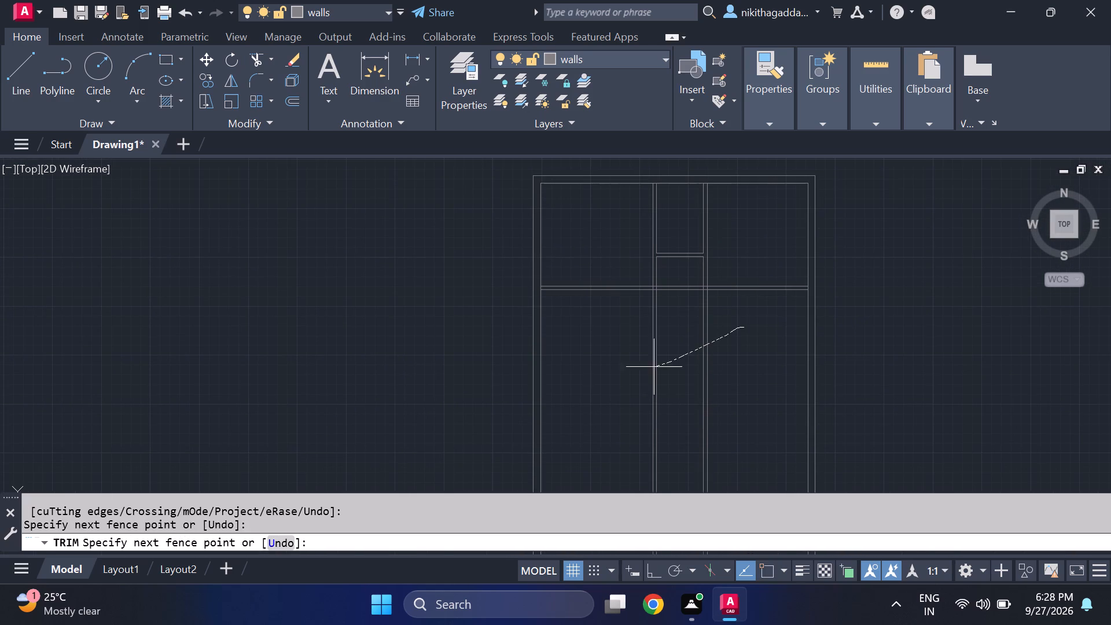
left_click_drag(635, 373, 585, 407)
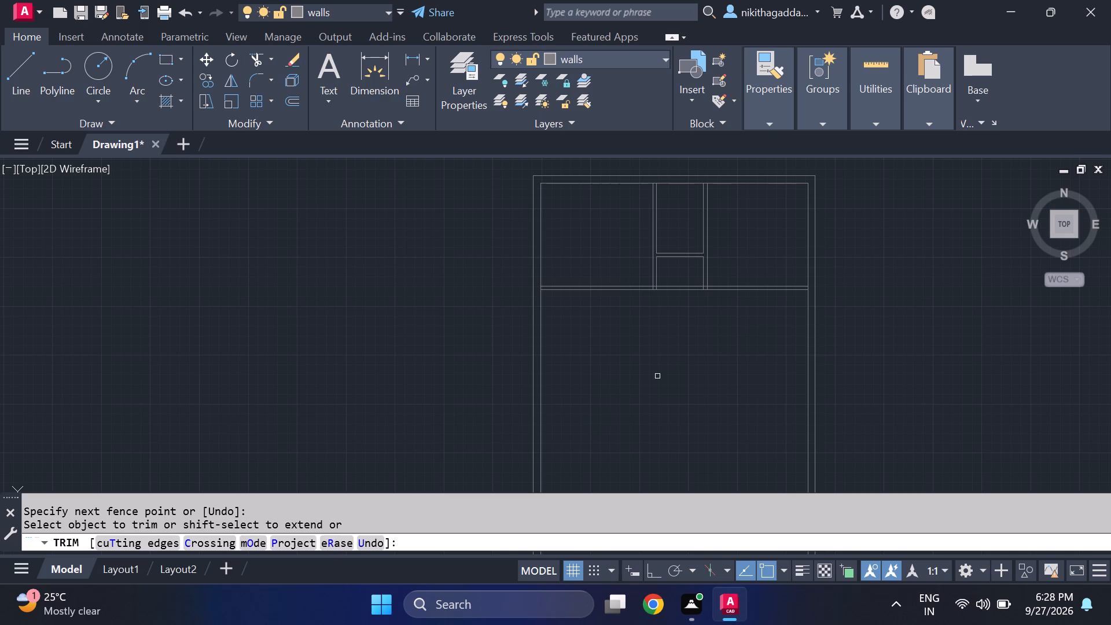
key("Escape")
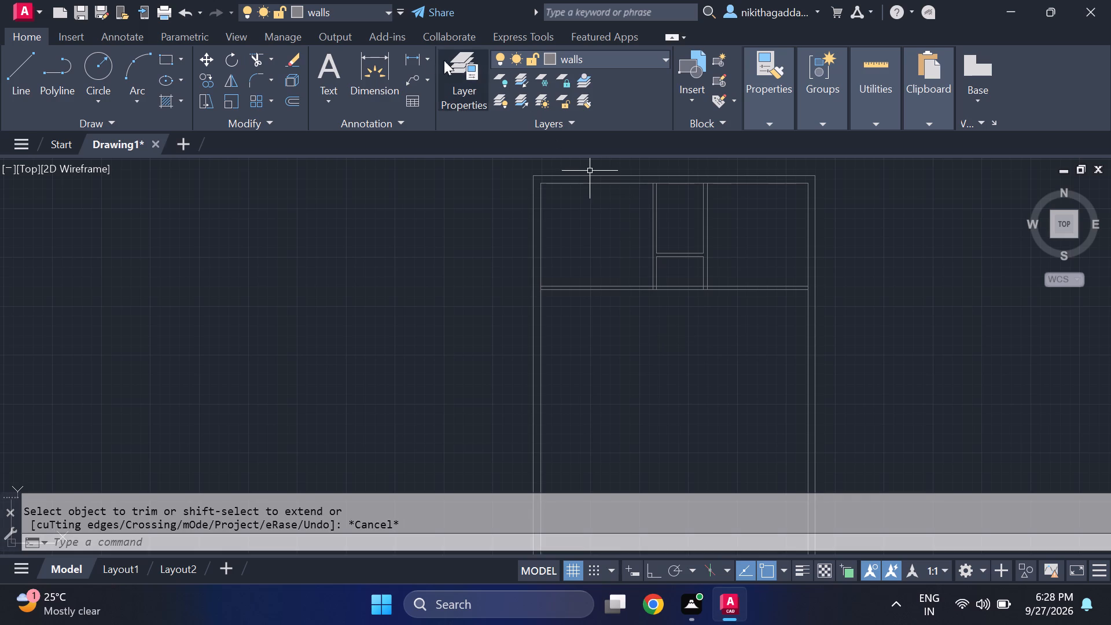
Measure the top-left room's inside depth and width using temporary linear dimensions, without placing them.
left_click(406, 53)
middle_click_drag(560, 337, 553, 424)
scroll(607, 345, "up", 1)
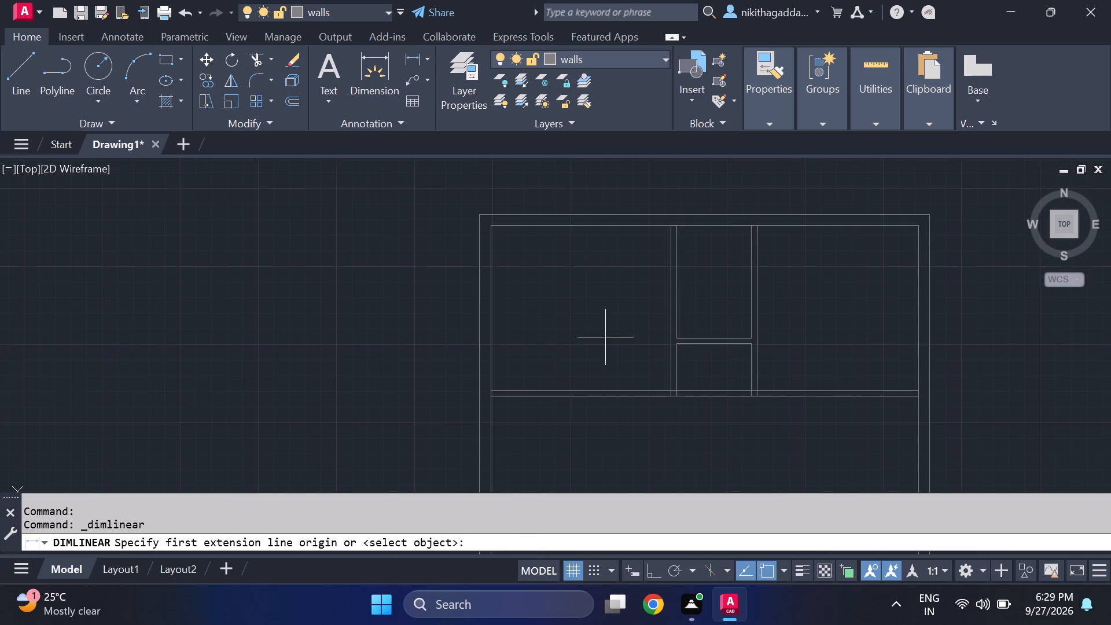
left_click(593, 230)
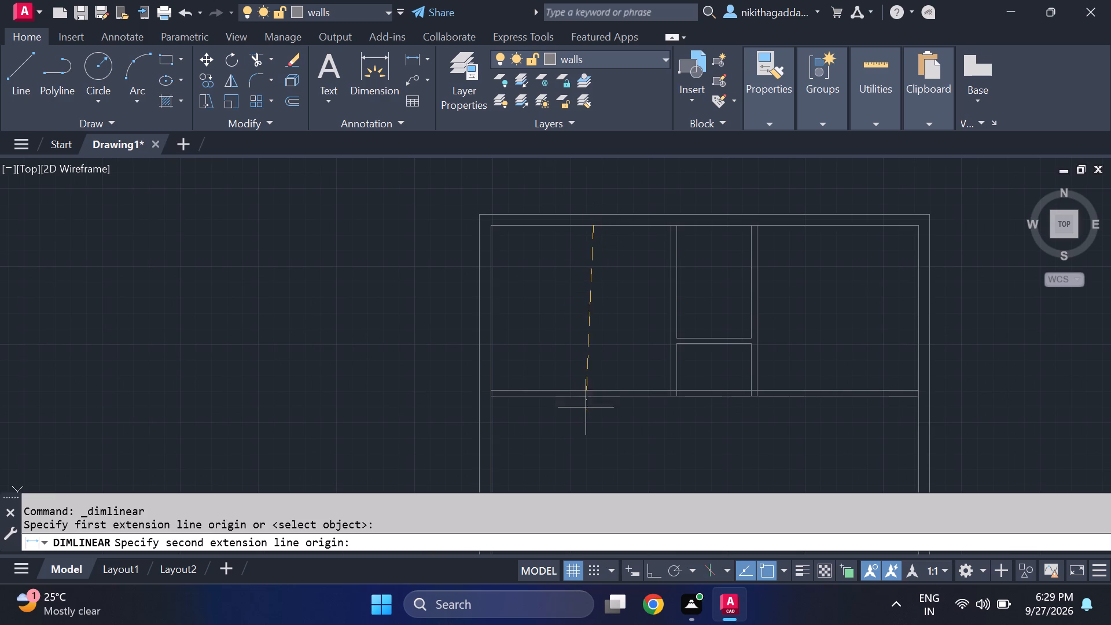
left_click(590, 391)
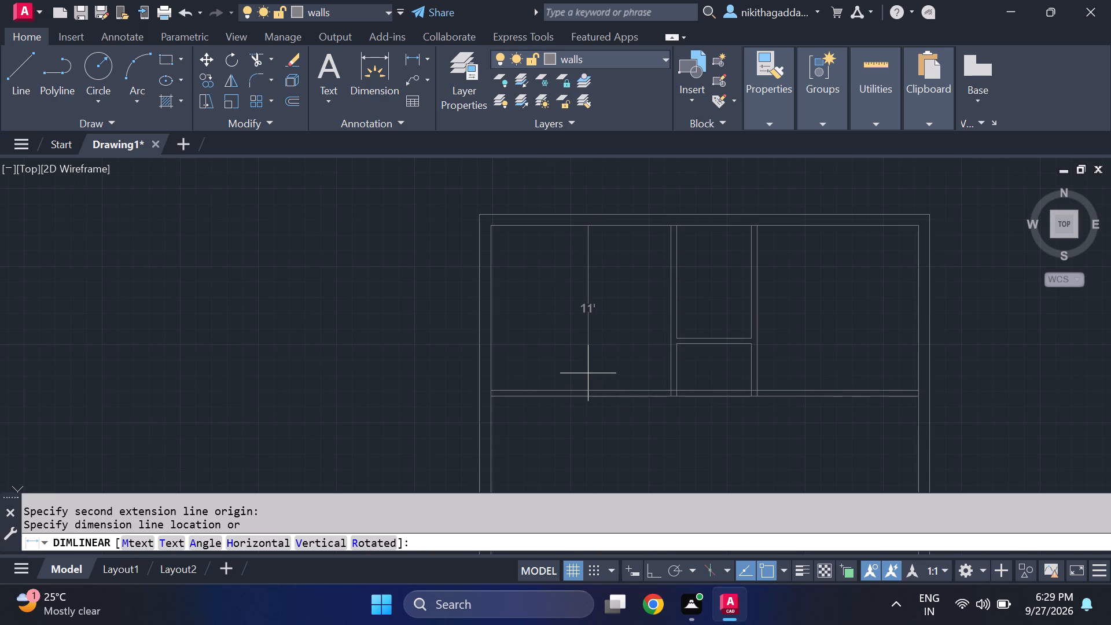
key("Escape")
scroll(582, 373, "up", 1)
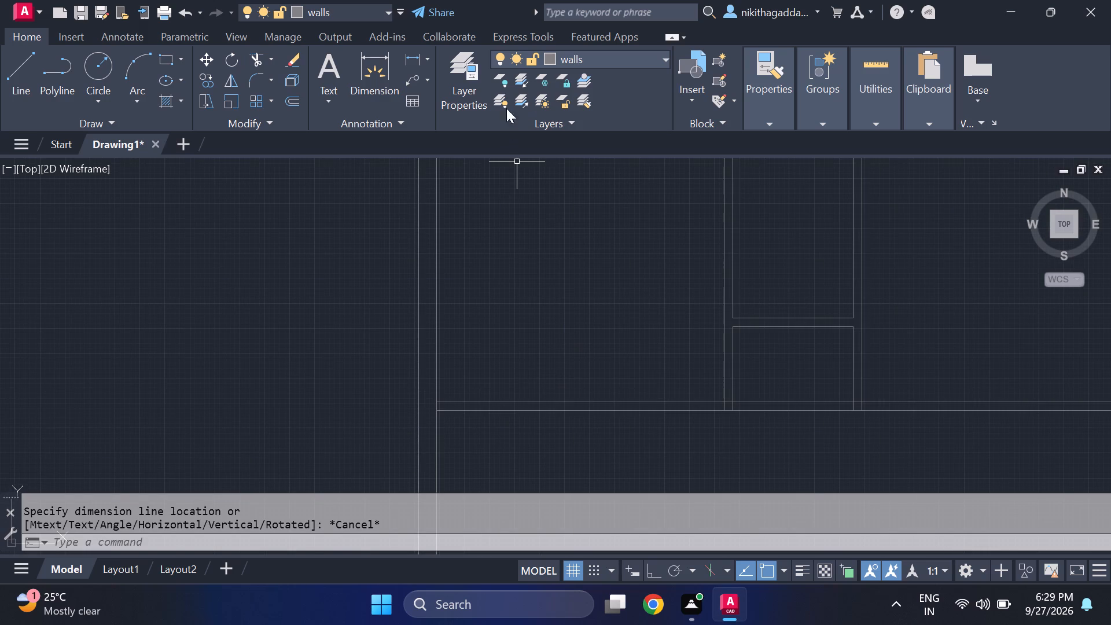
left_click(414, 53)
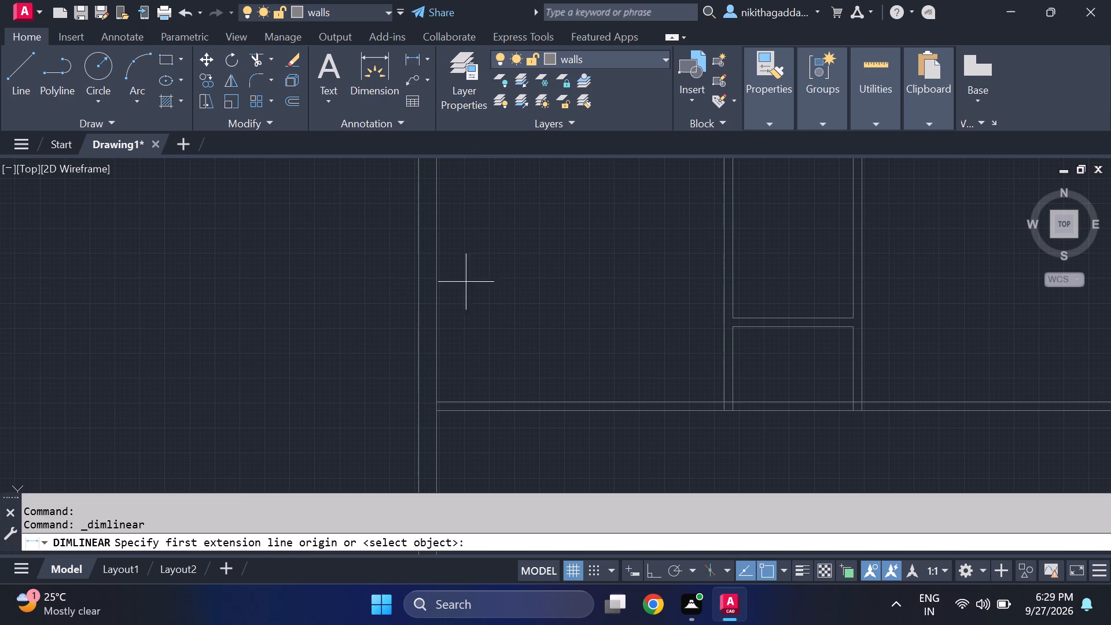
left_click(440, 319)
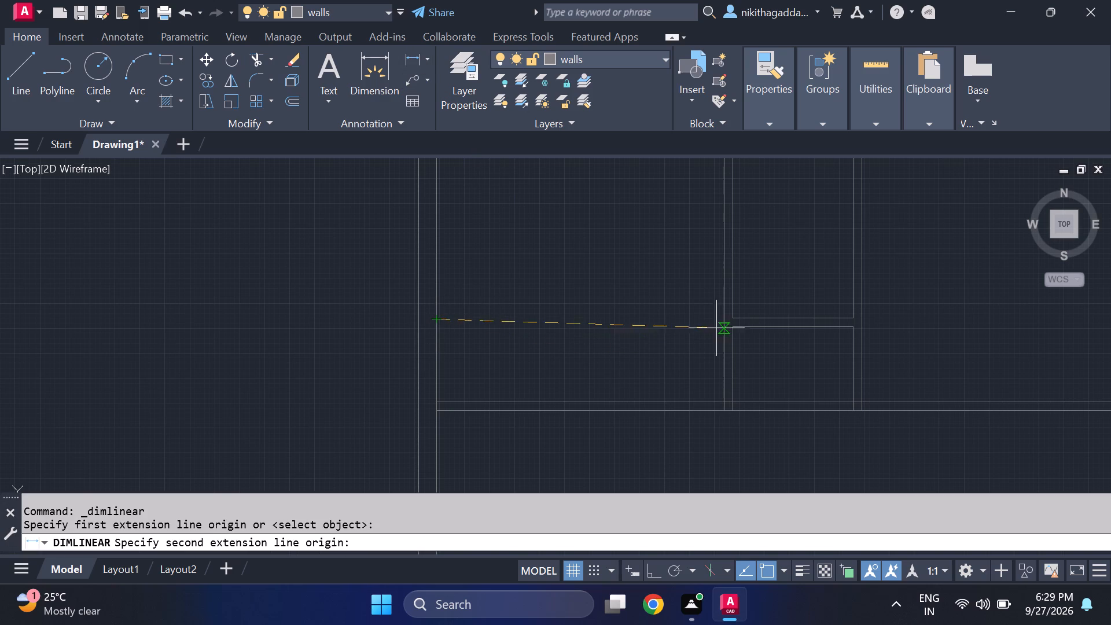
left_click(723, 326)
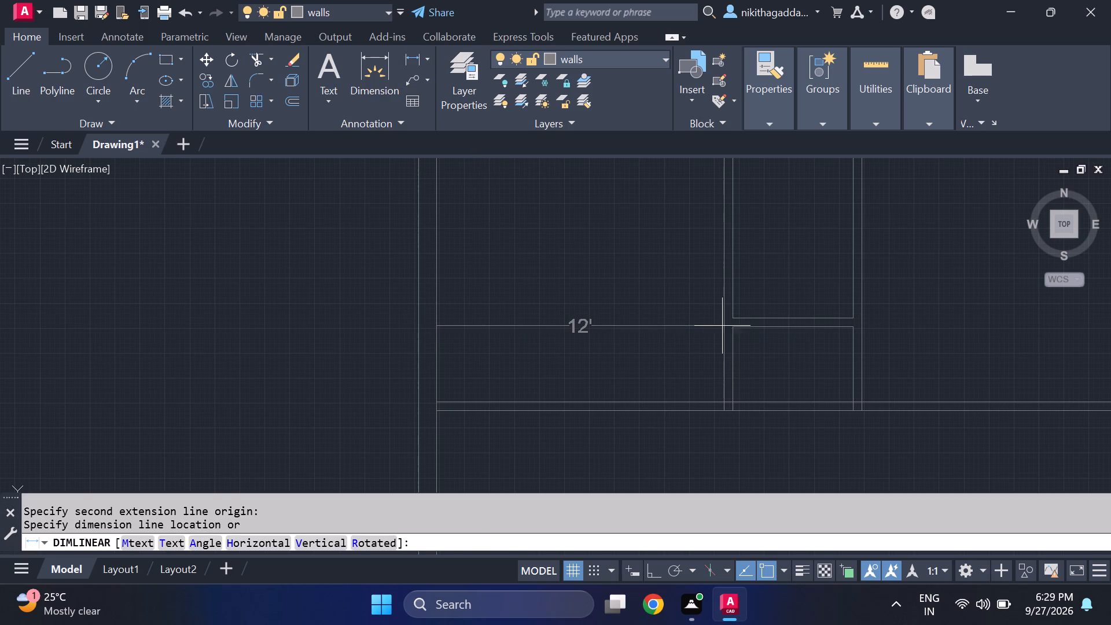
key("Escape")
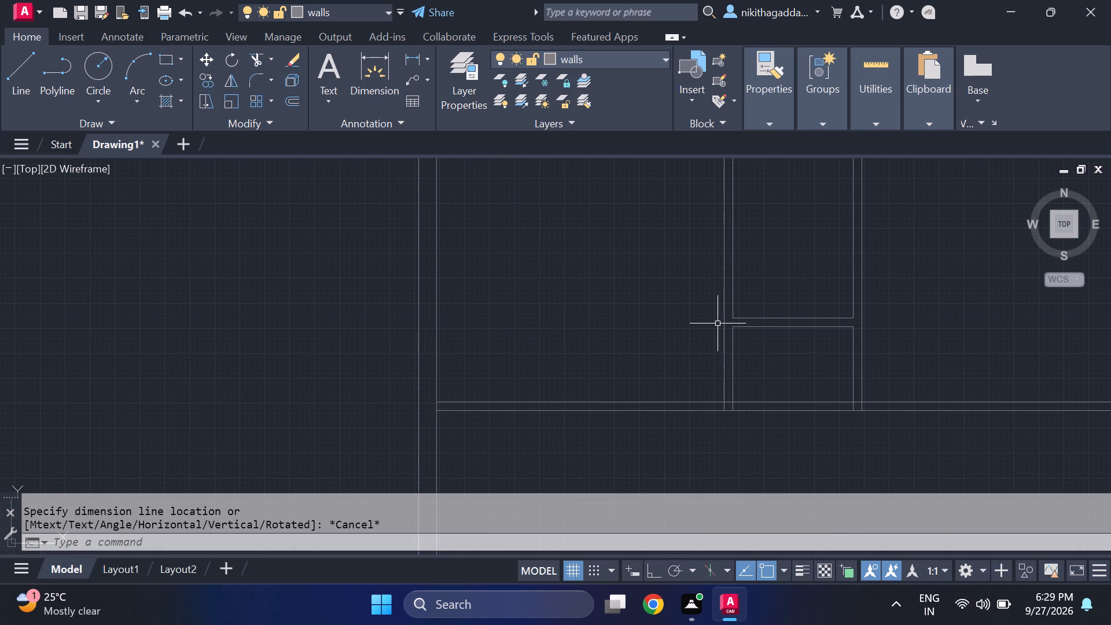
Measure the top-right room's width from the right vertical partition to the outer wall with an unplaced linear dimension.
scroll(718, 326, "down", 4)
scroll(761, 339, "up", 3)
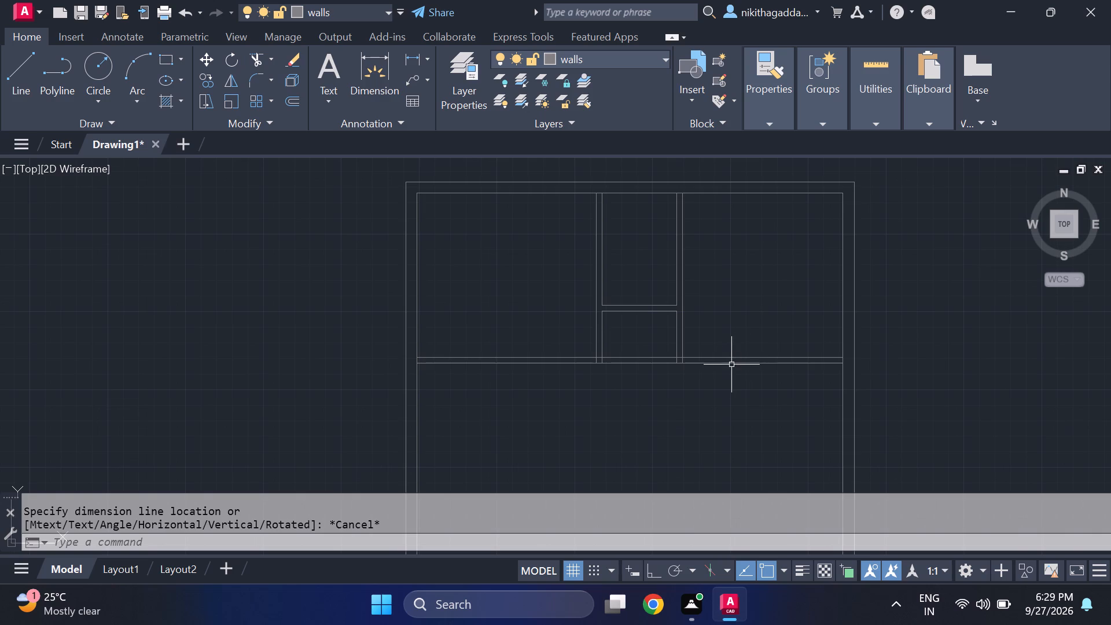
scroll(724, 365, "down", 2)
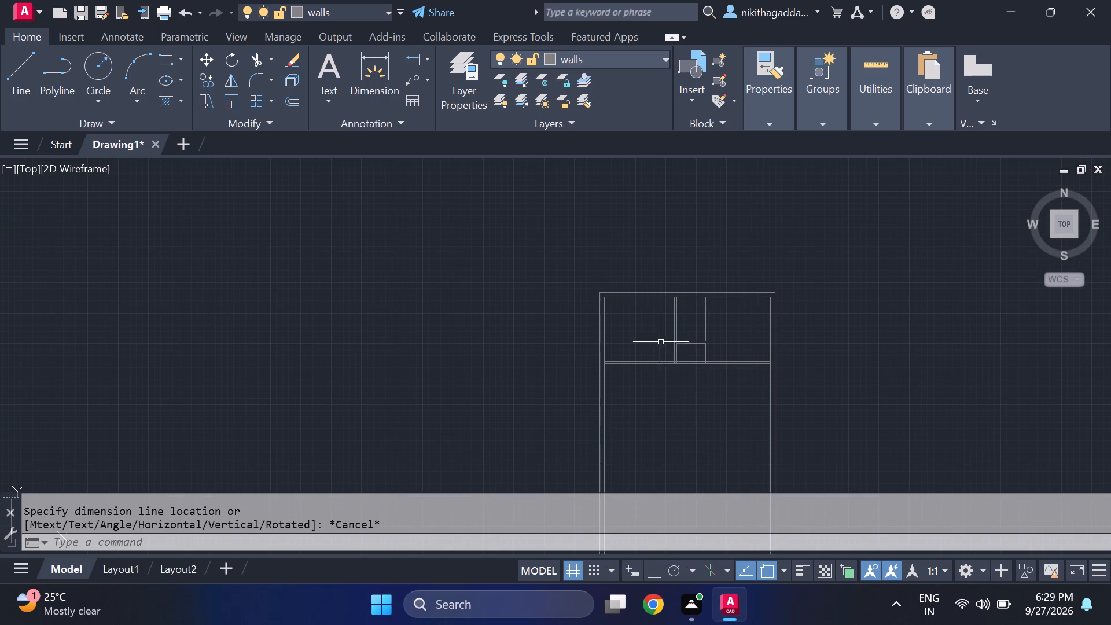
scroll(661, 341, "up", 2)
middle_click_drag(618, 312, 582, 328)
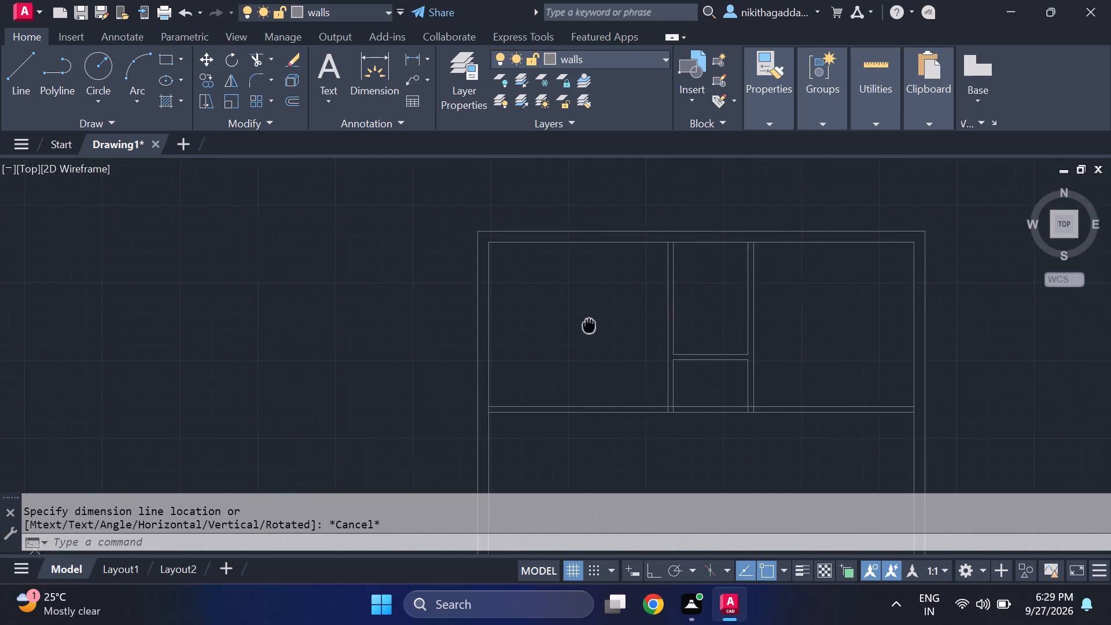
middle_click_drag(582, 328, 515, 329)
middle_click_drag(511, 329, 426, 323)
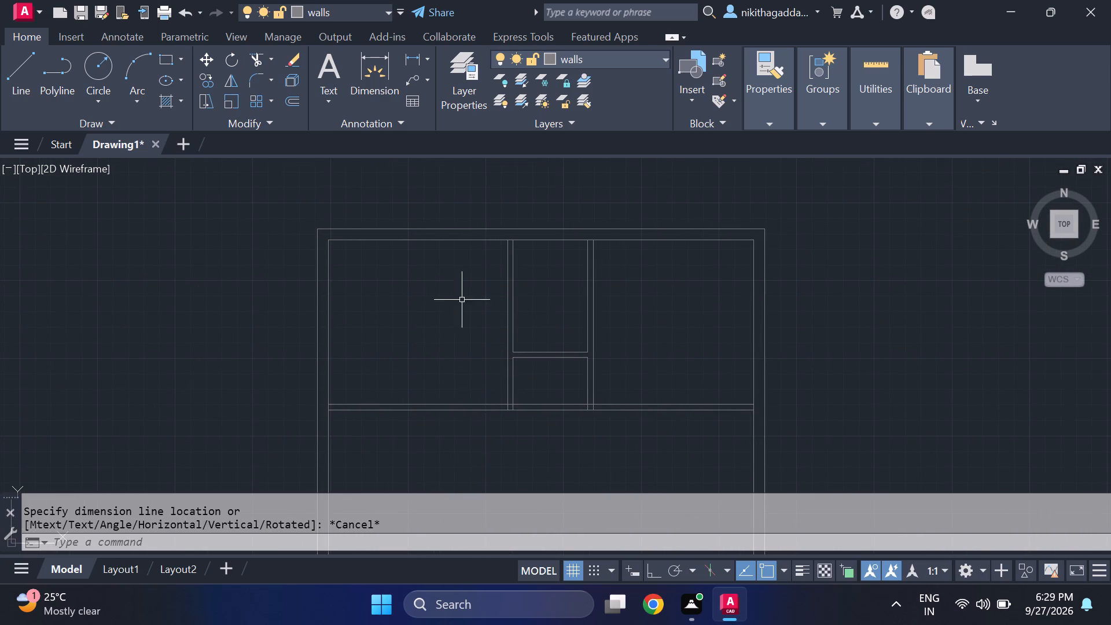
left_click(414, 56)
left_click(593, 324)
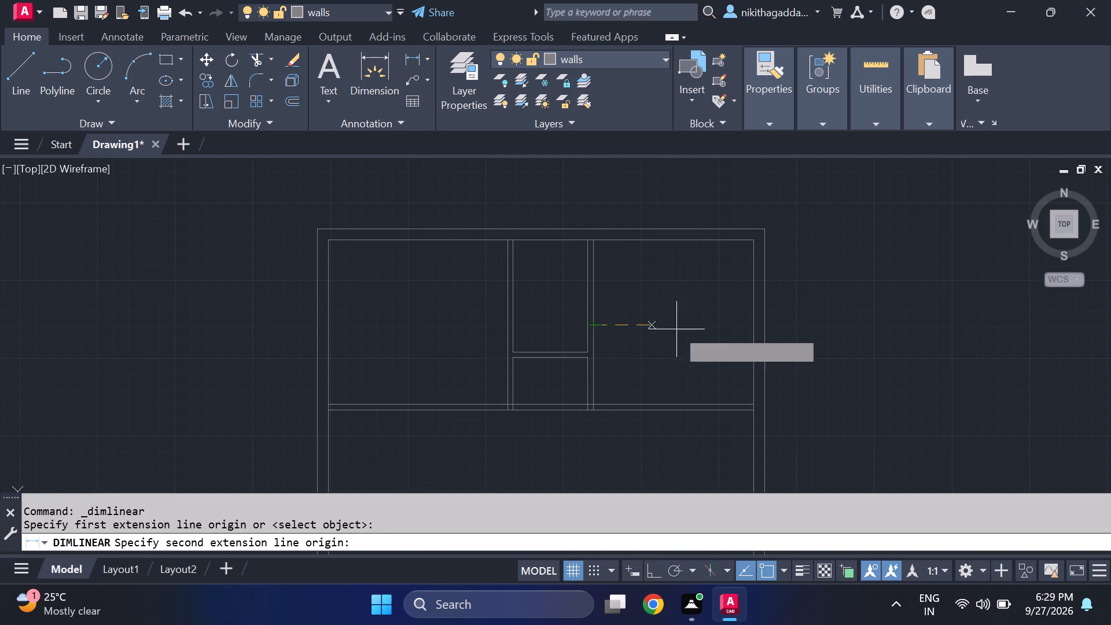
left_click(754, 322)
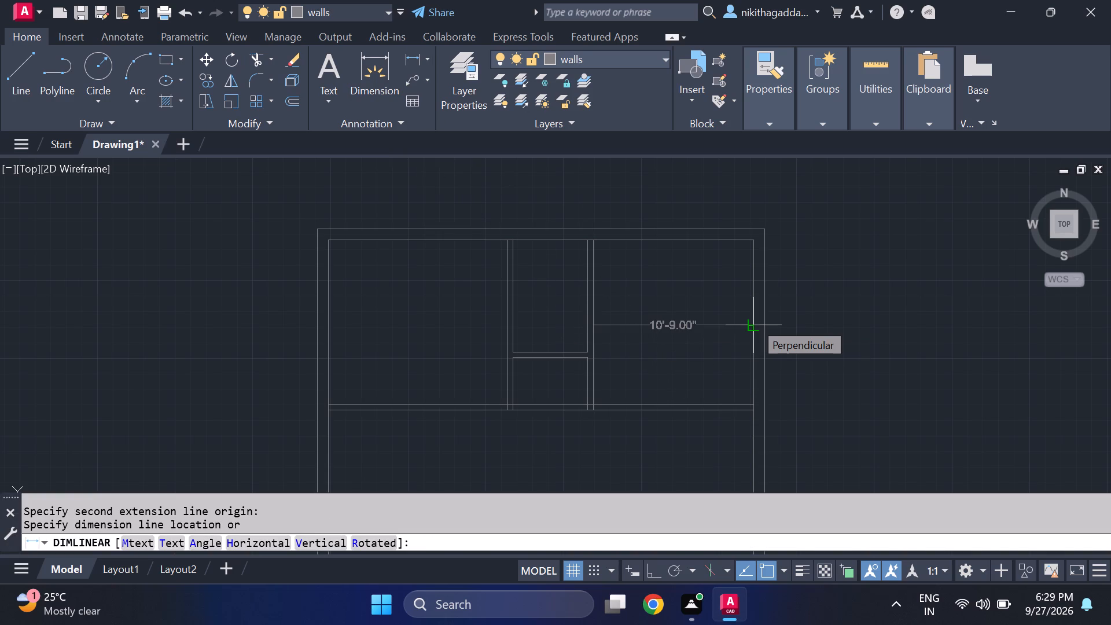
key("Escape")
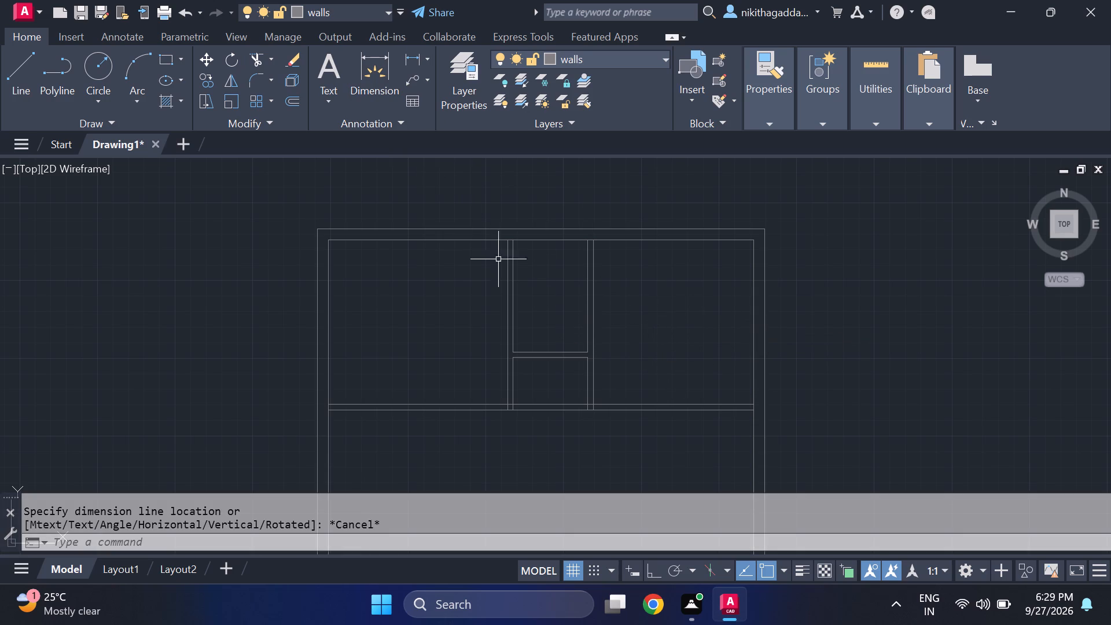
Measure the inside length and width of the upper middle room using unplaced linear dimensions.
left_click(406, 60)
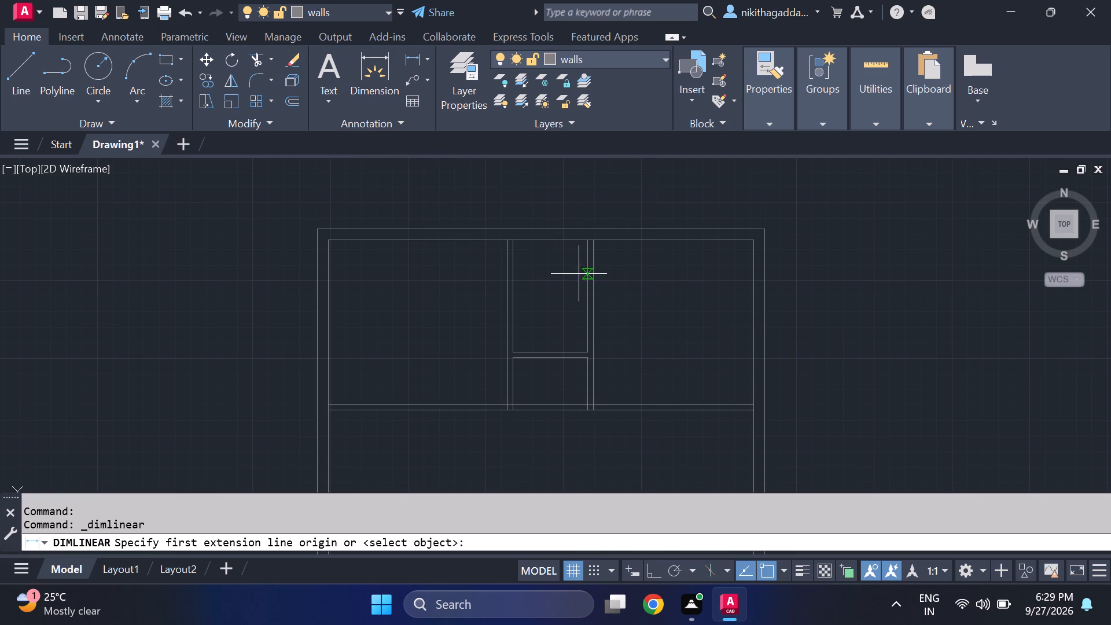
left_click(554, 240)
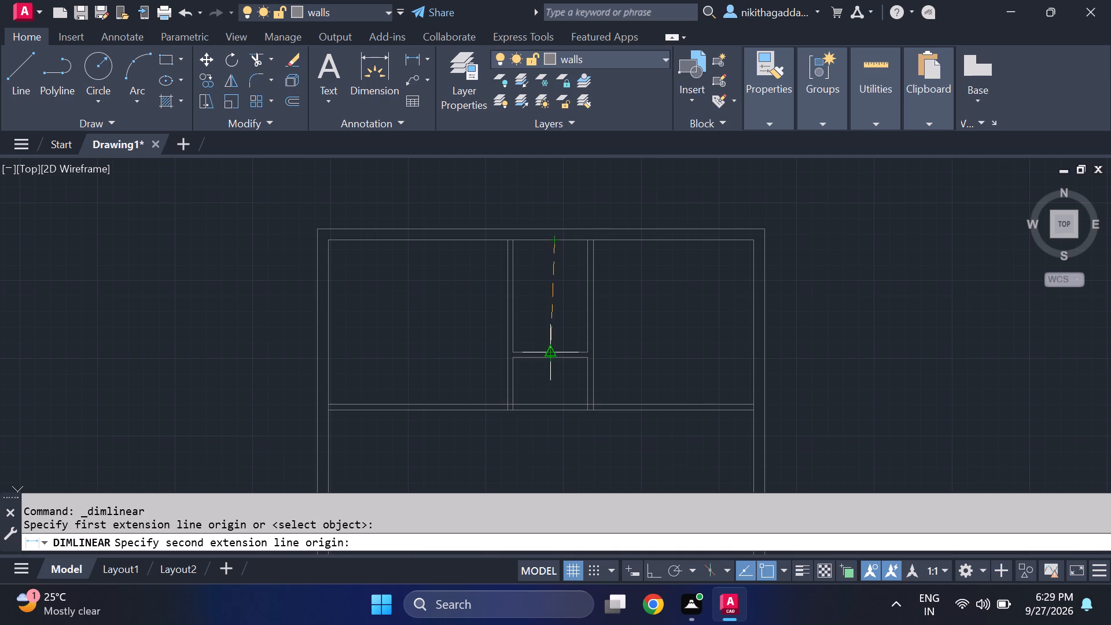
left_click(551, 351)
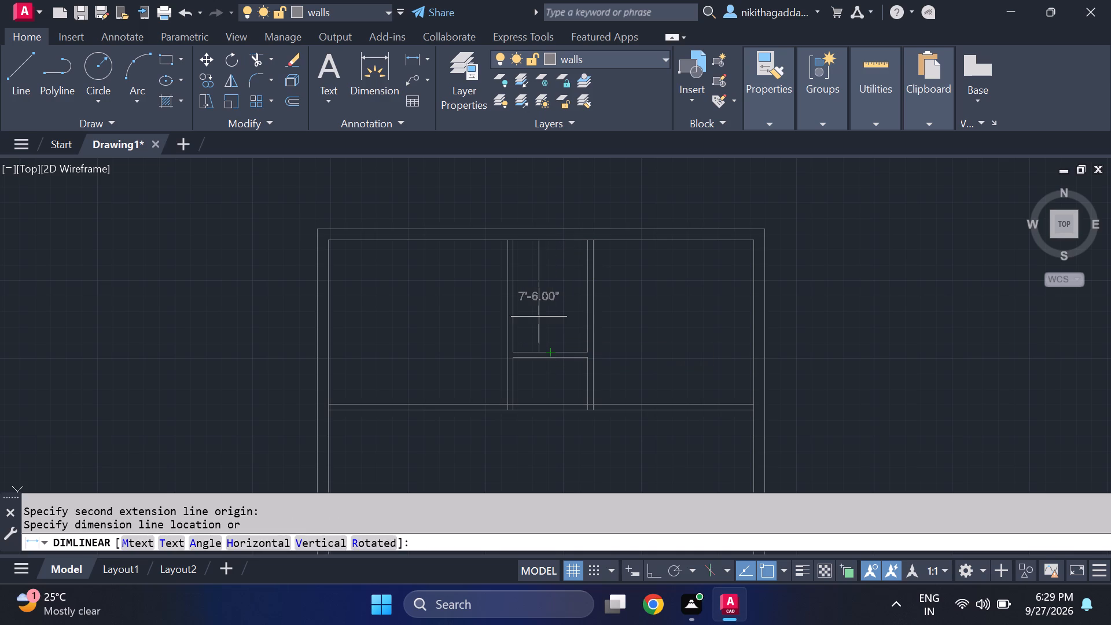
key("Escape")
key("space")
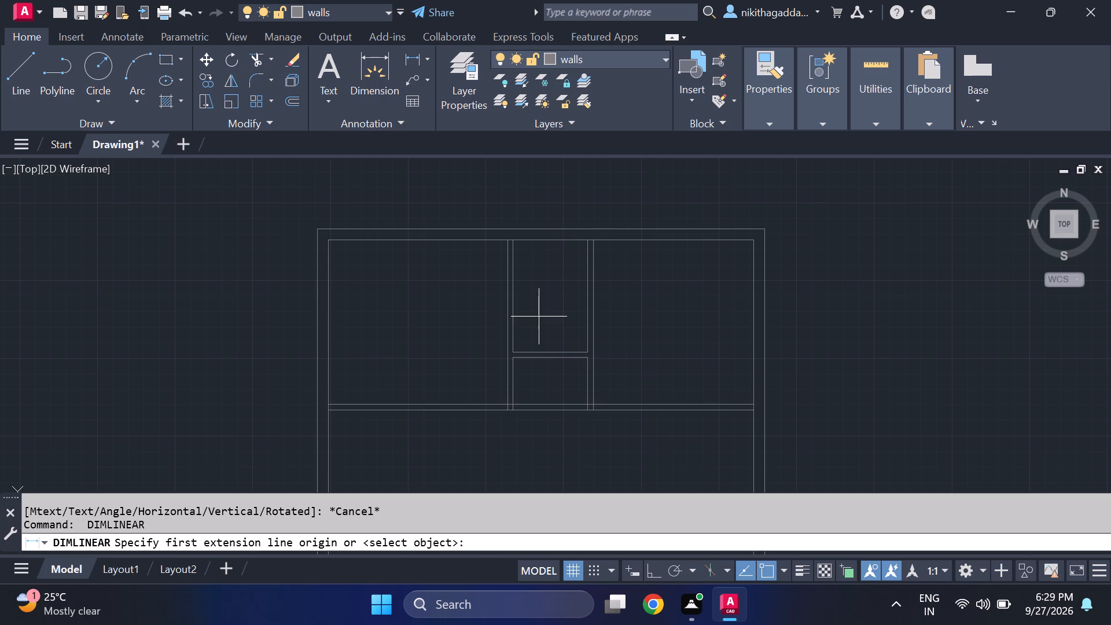
left_click(516, 294)
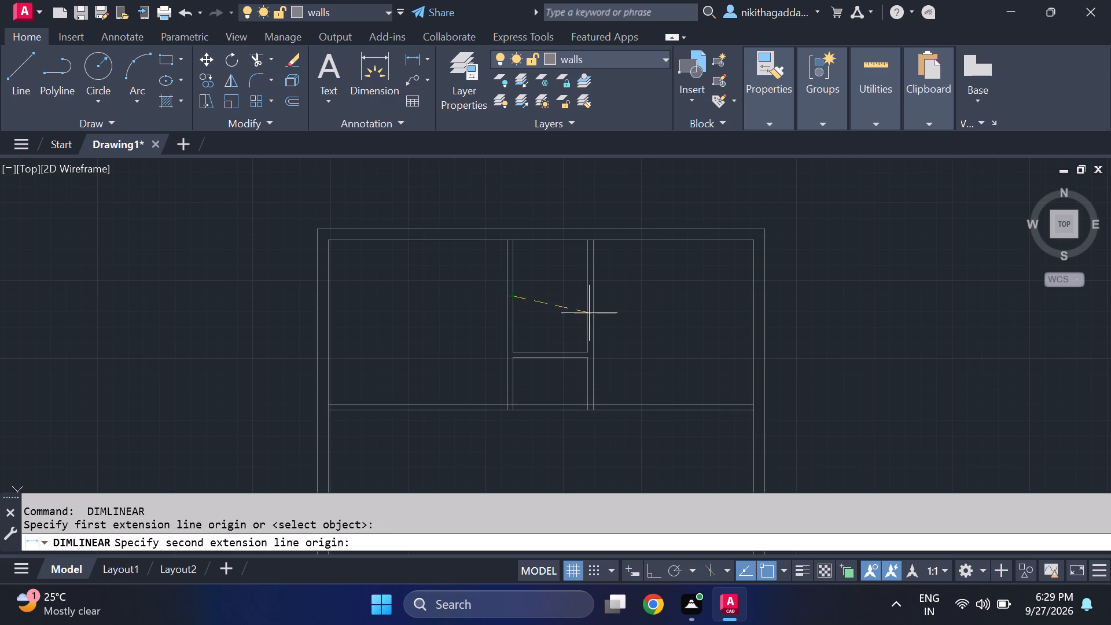
left_click(587, 295)
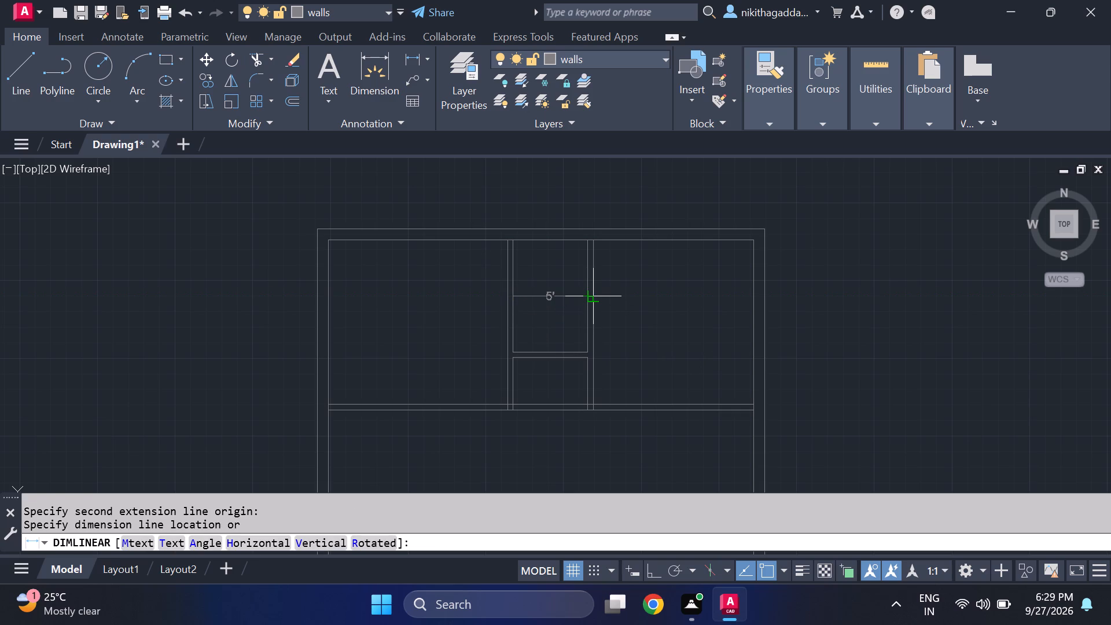
key("Escape")
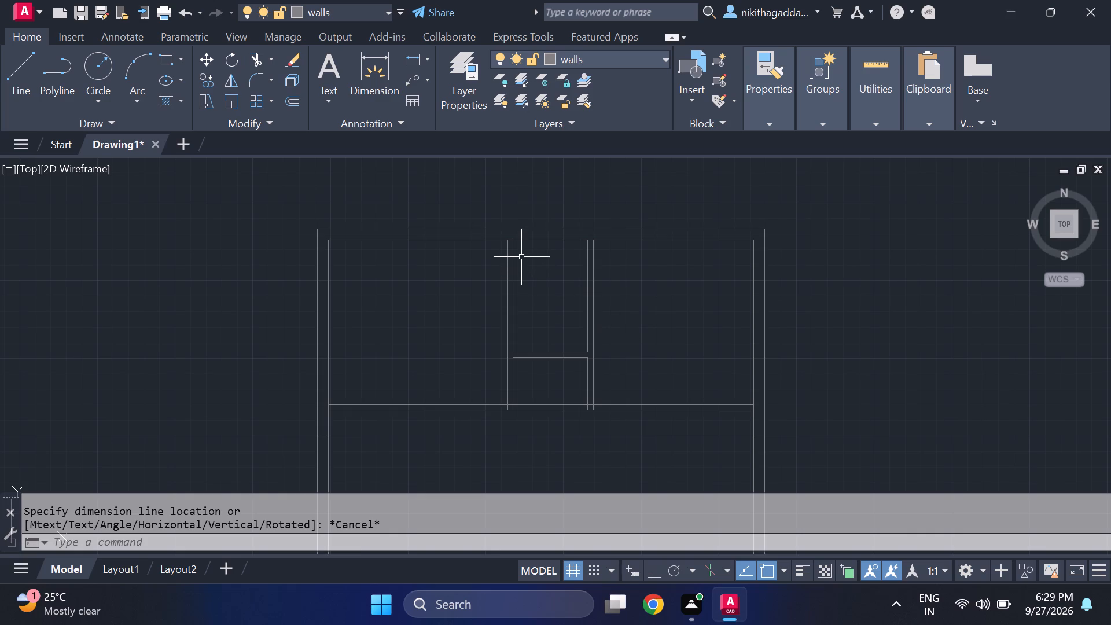
Measure the top-right room's inside width from the right vertical partition to the outer wall with an unplaced linear dimension.
left_click(411, 65)
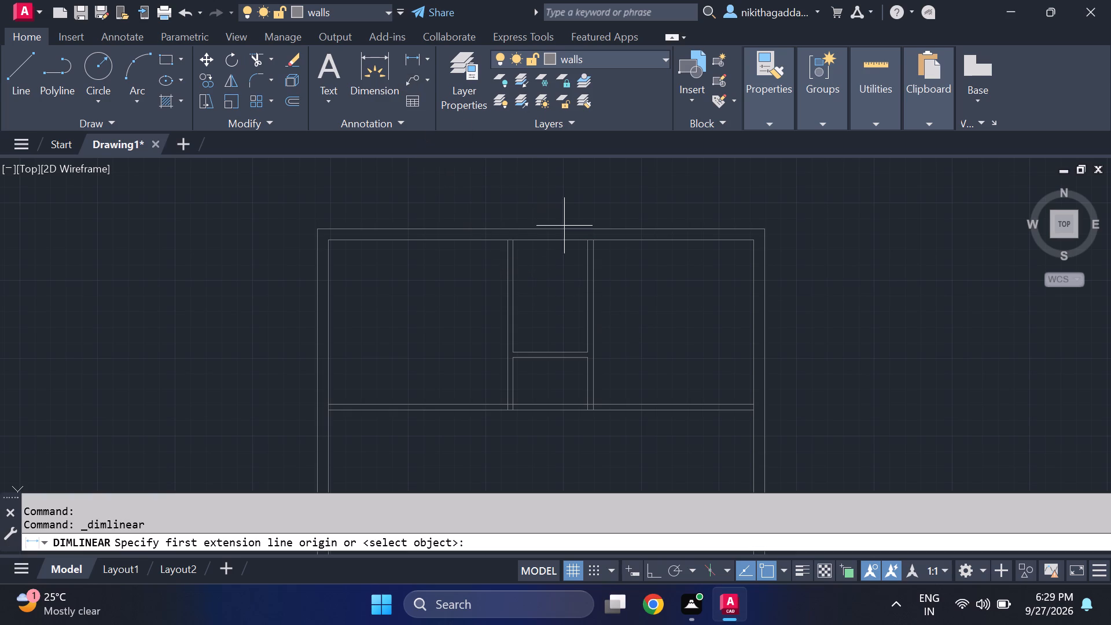
left_click_drag(599, 328, 593, 327)
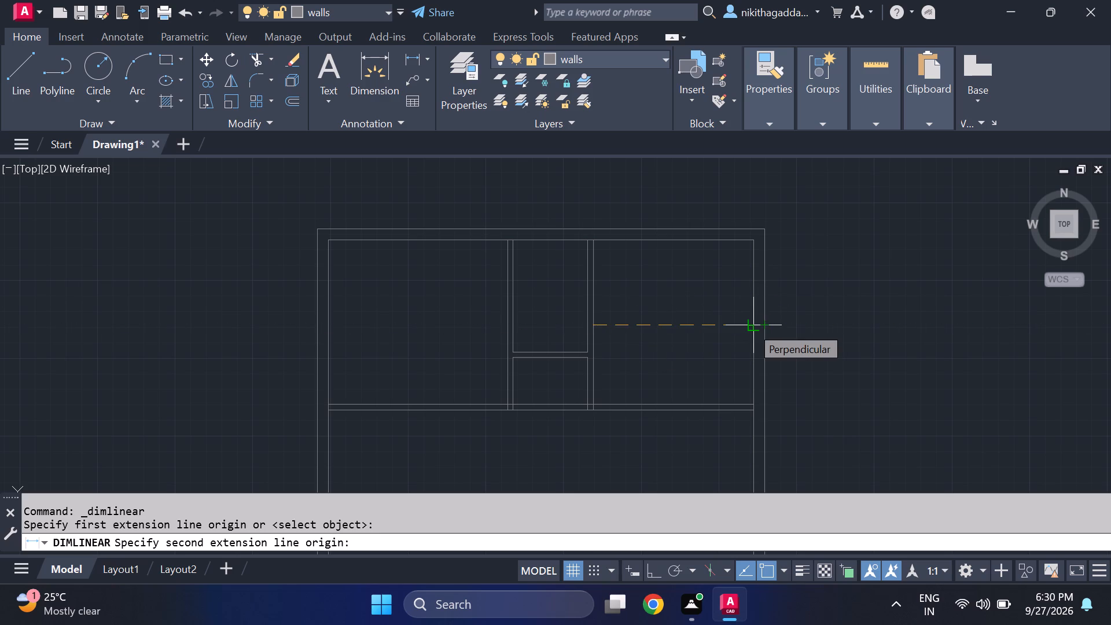
left_click(751, 326)
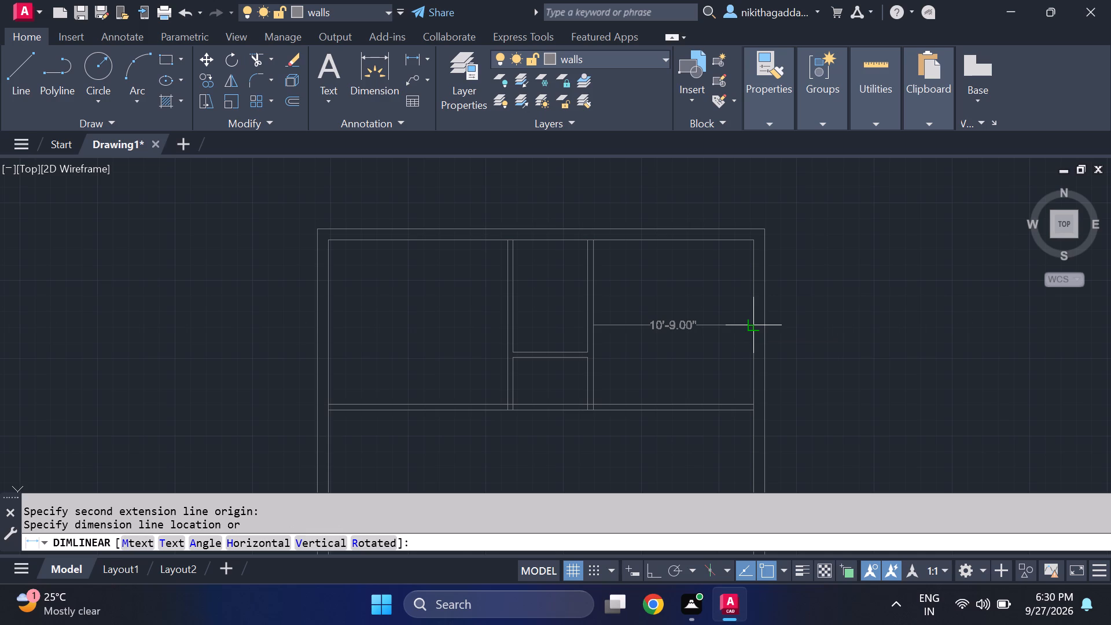
key("Escape")
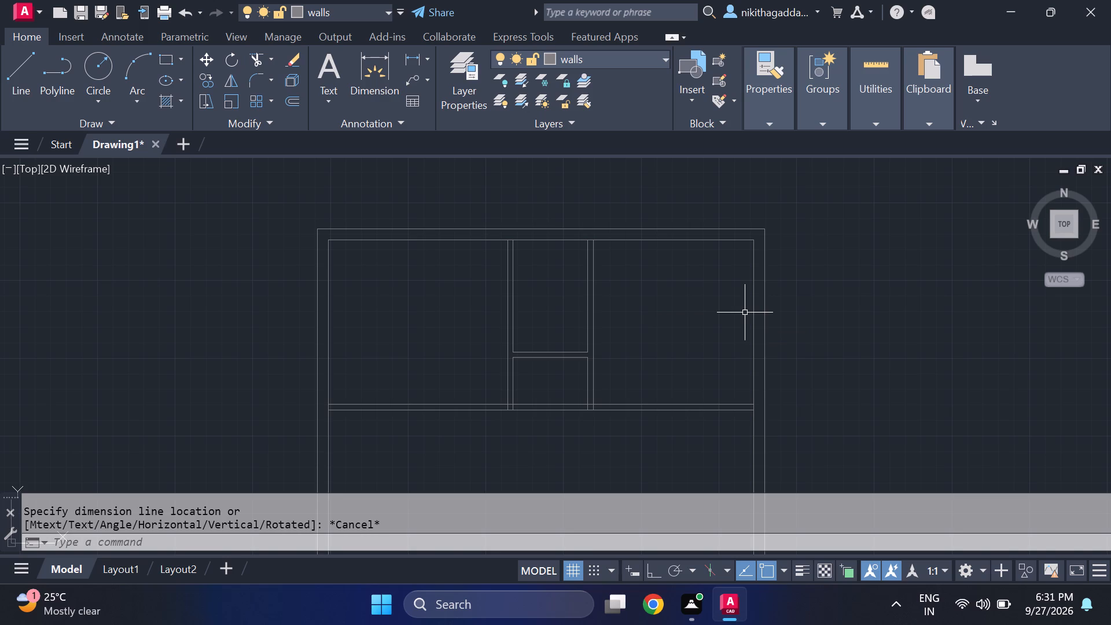
Erase all interior partitions together with the inner lines of the top and left outer walls.
scroll(502, 322, "down", 2)
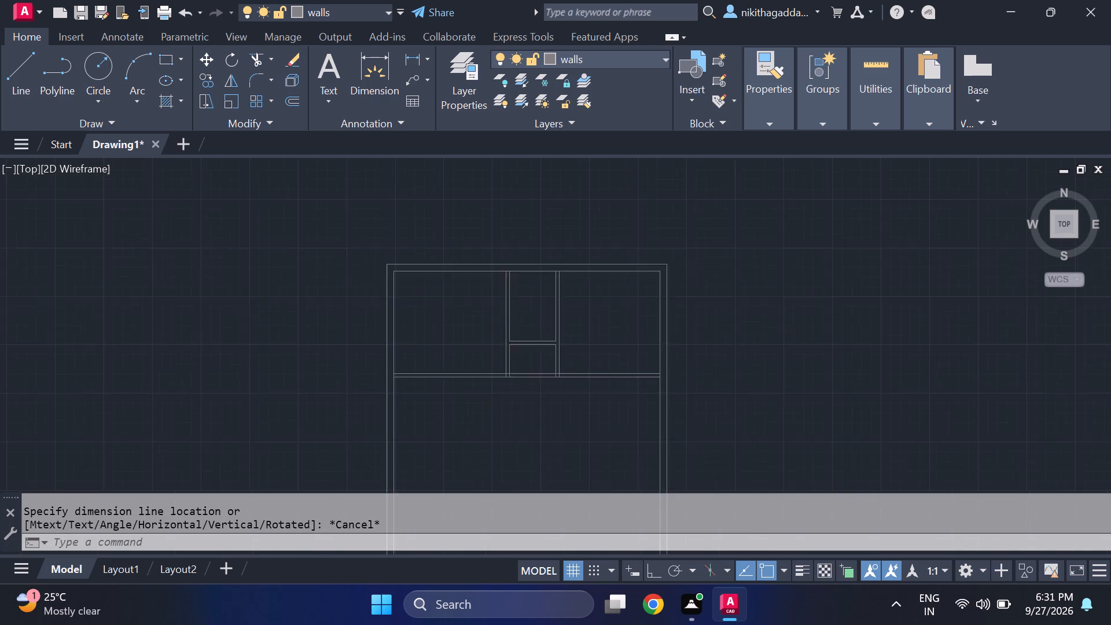
scroll(584, 331, "up", 2)
scroll(458, 292, "down", 2)
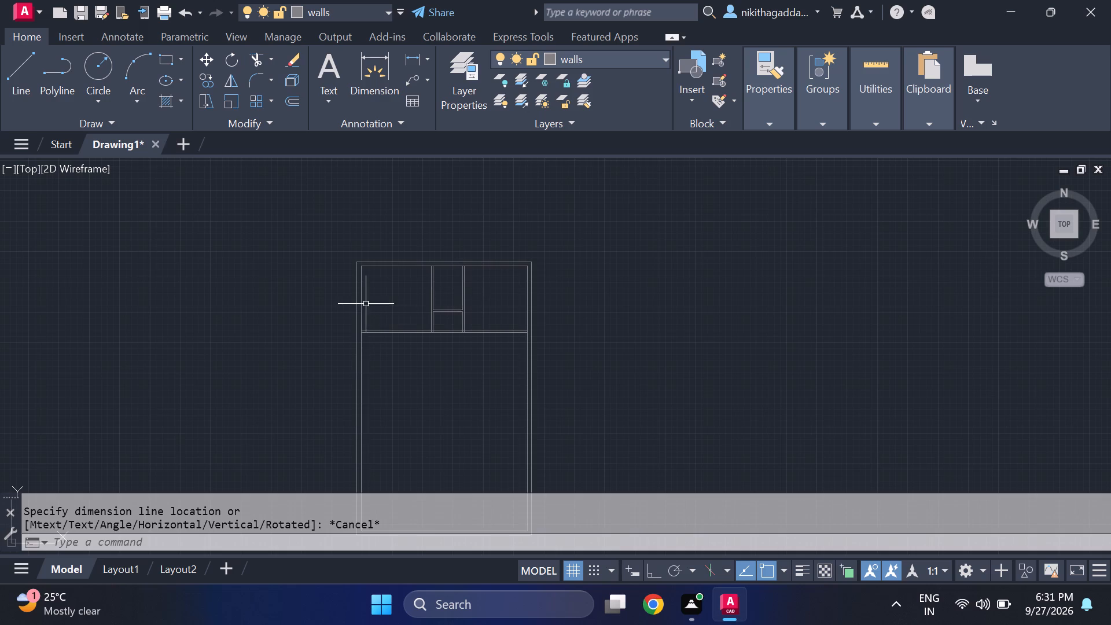
scroll(369, 288, "up", 3)
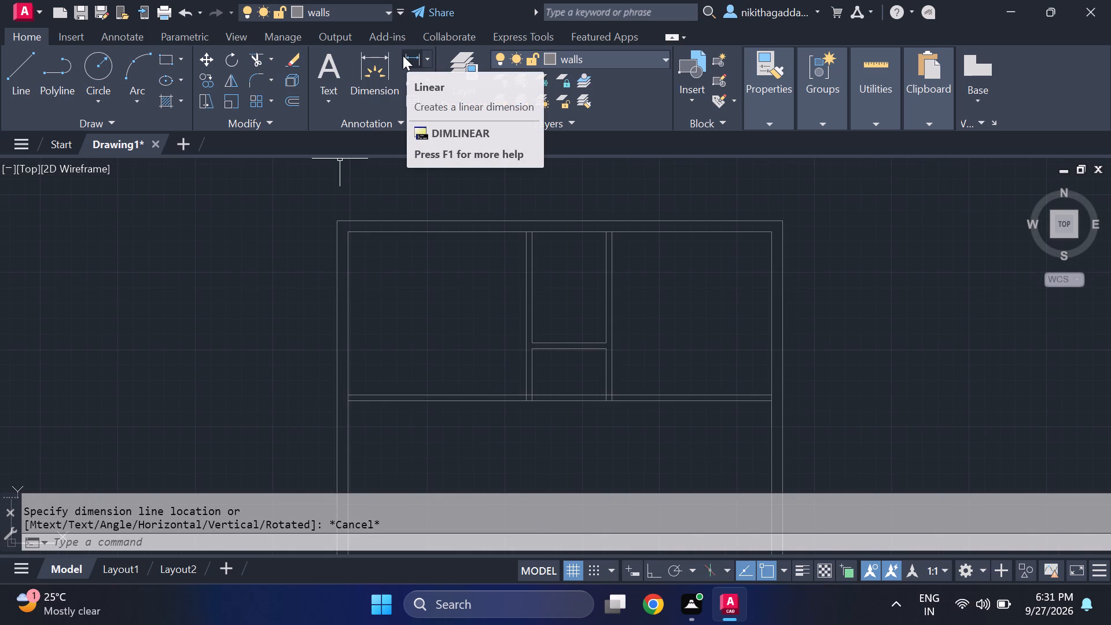
left_click(462, 229)
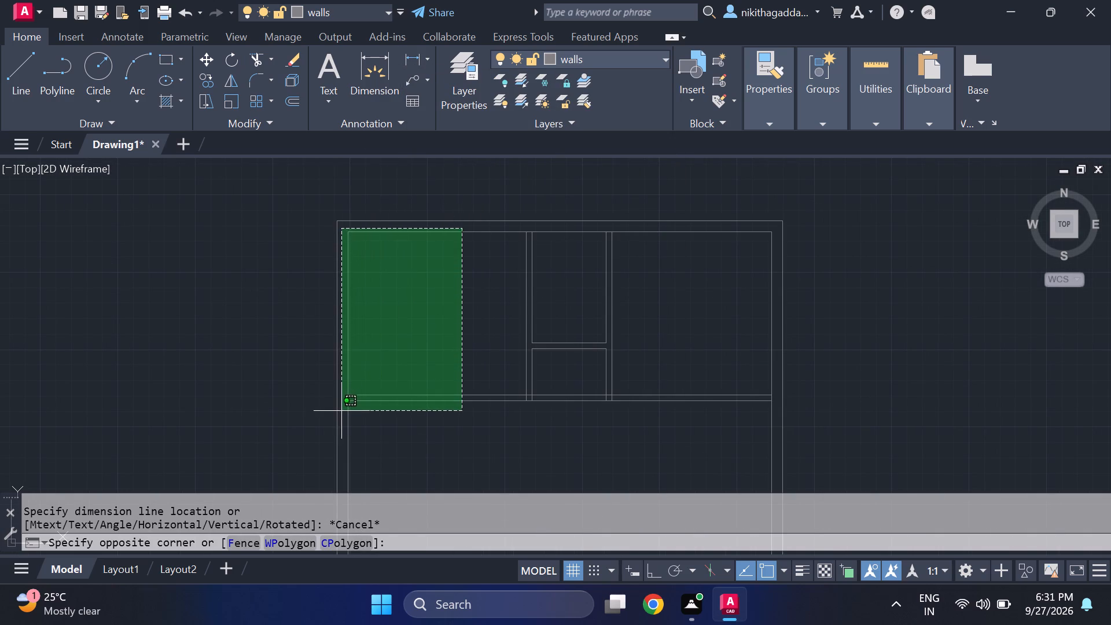
left_click(341, 411)
left_click_drag(694, 297, 683, 303)
left_click(436, 424)
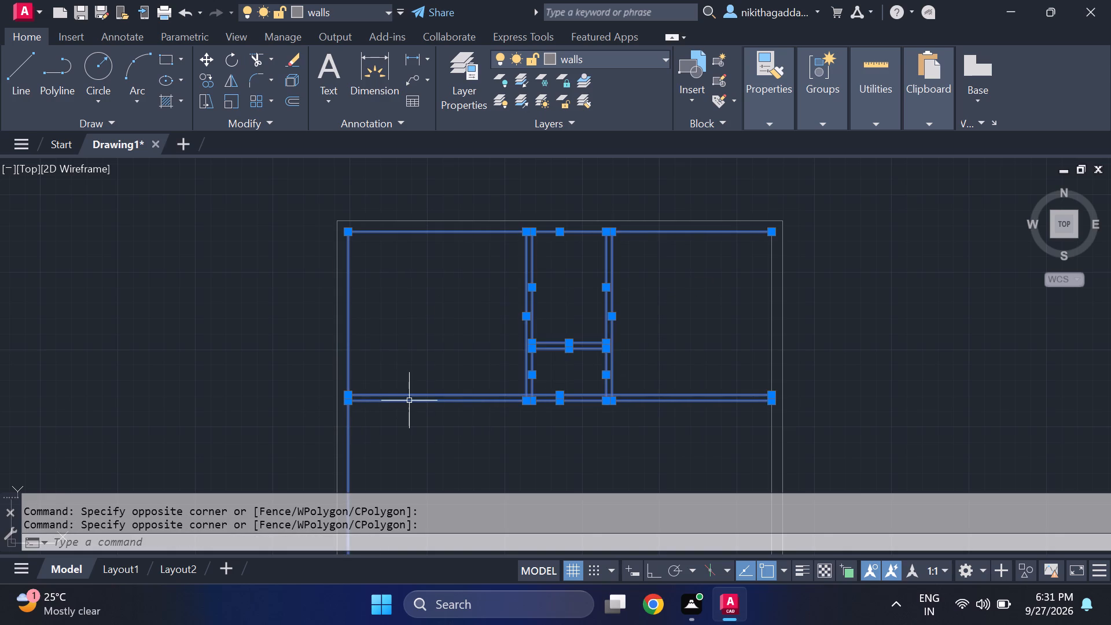
key("Delete")
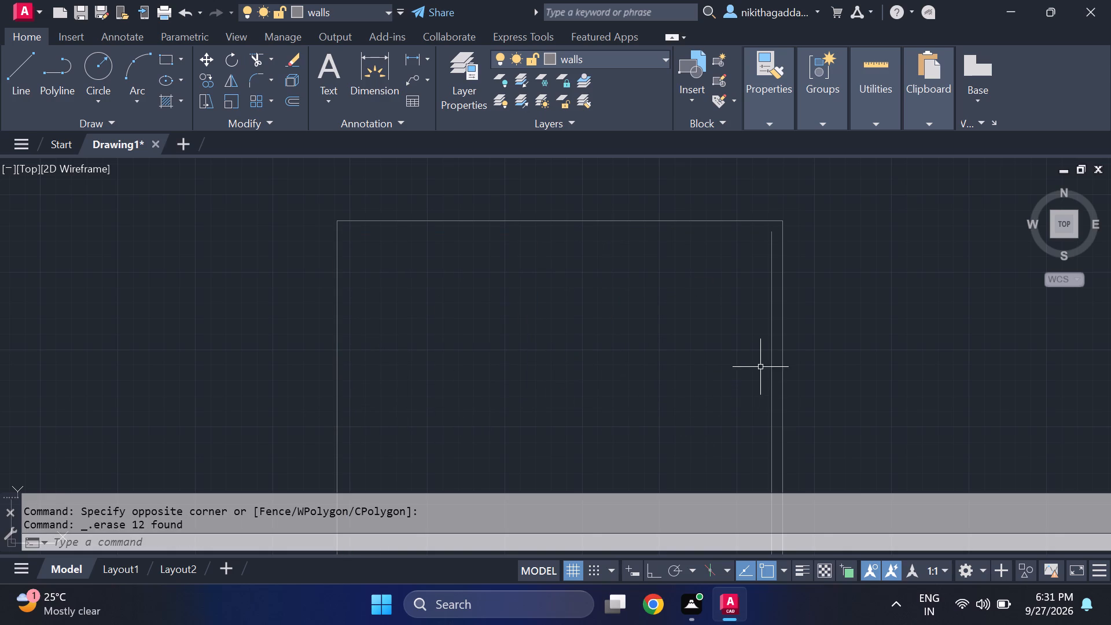
Erase the remaining inner lines of the right and bottom outer walls, leaving only the outer rectangle.
left_click(775, 351)
left_click(736, 403)
scroll(705, 472, "down", 2)
middle_click_drag(702, 479, 697, 475)
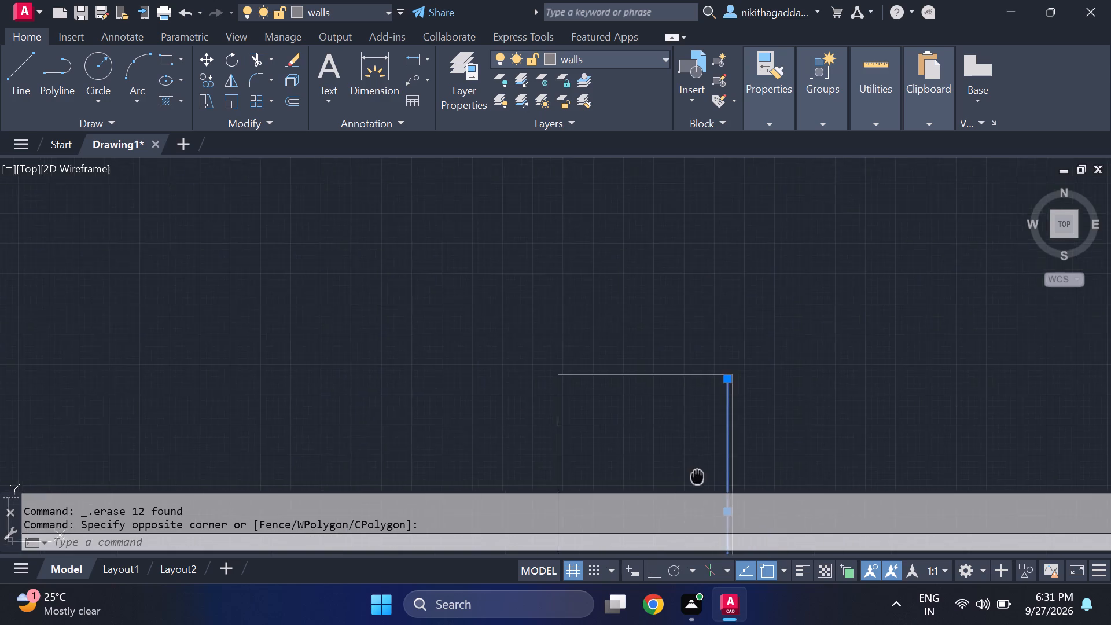
middle_click_drag(697, 475, 644, 159)
scroll(591, 296, "up", 2)
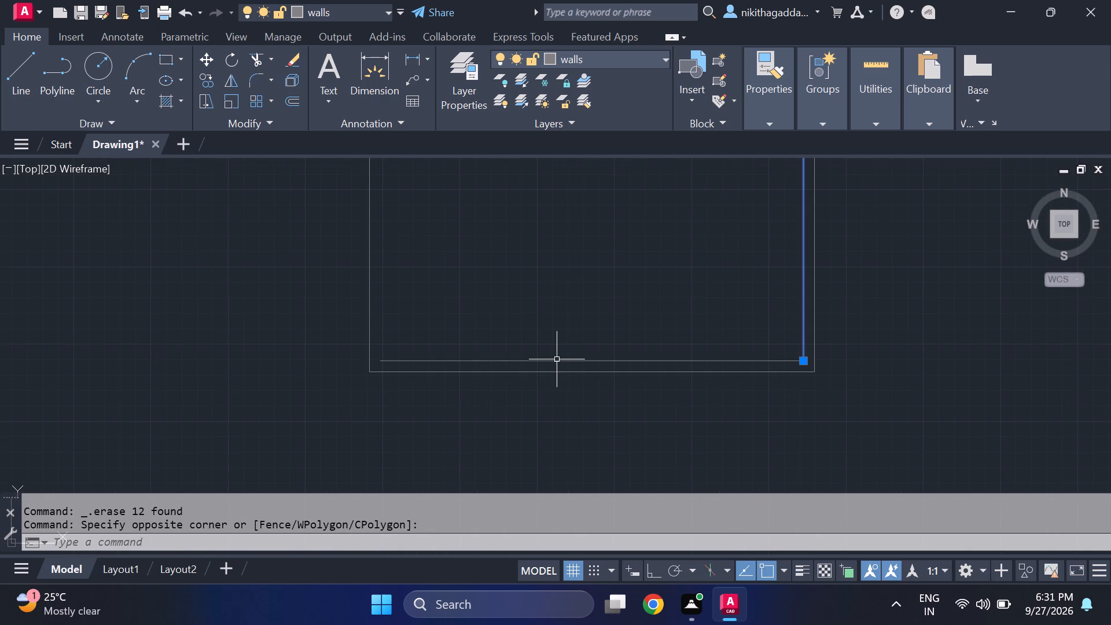
left_click(558, 361)
key("Delete")
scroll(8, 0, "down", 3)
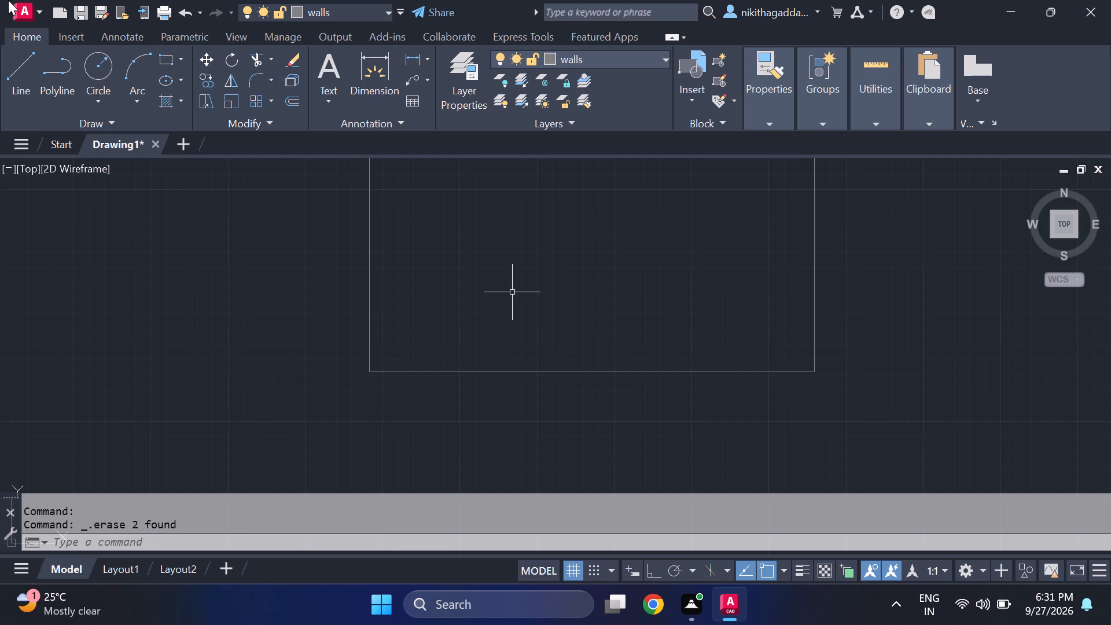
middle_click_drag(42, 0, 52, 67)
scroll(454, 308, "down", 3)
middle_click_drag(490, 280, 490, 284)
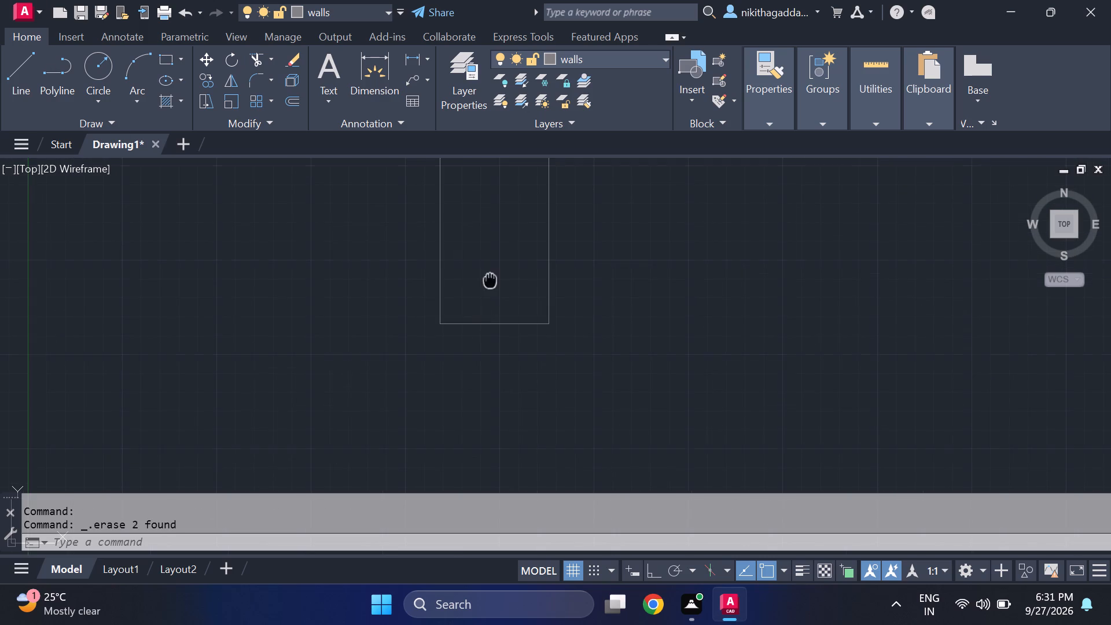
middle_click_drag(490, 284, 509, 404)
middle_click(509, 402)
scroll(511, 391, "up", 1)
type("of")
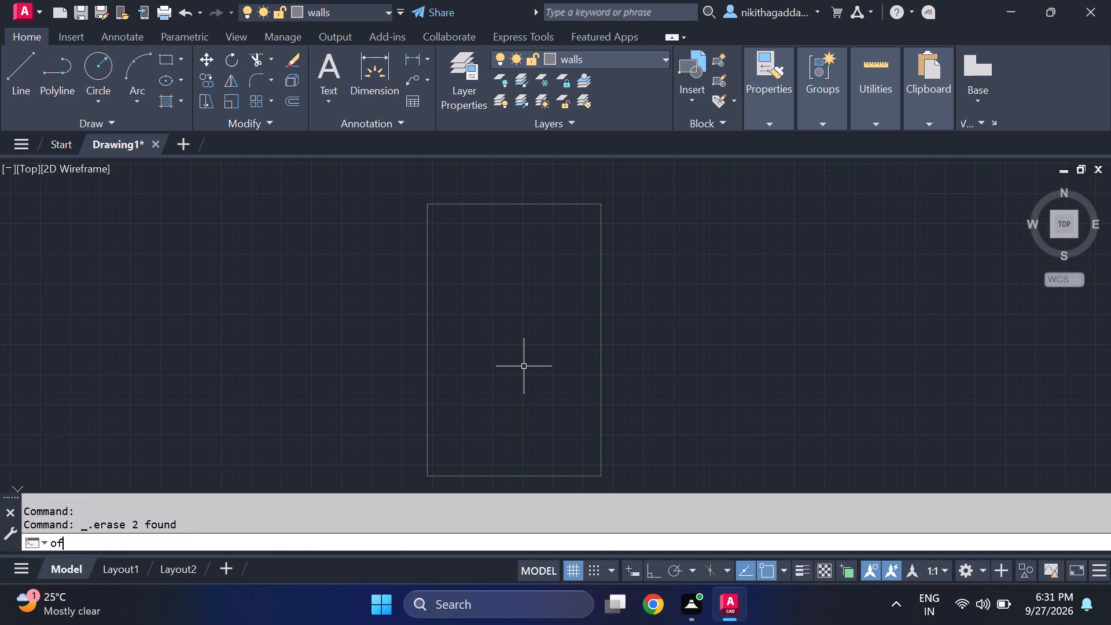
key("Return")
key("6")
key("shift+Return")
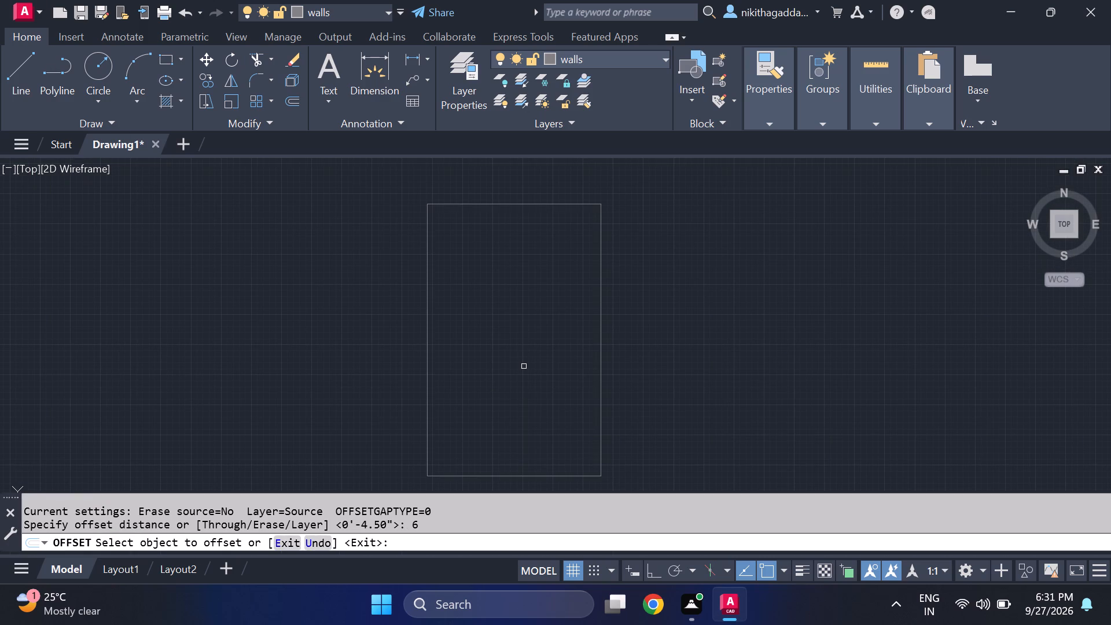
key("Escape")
Offset the top, left, right and bottom outer wall lines 6" inward to form the new wall thickness.
type("of")
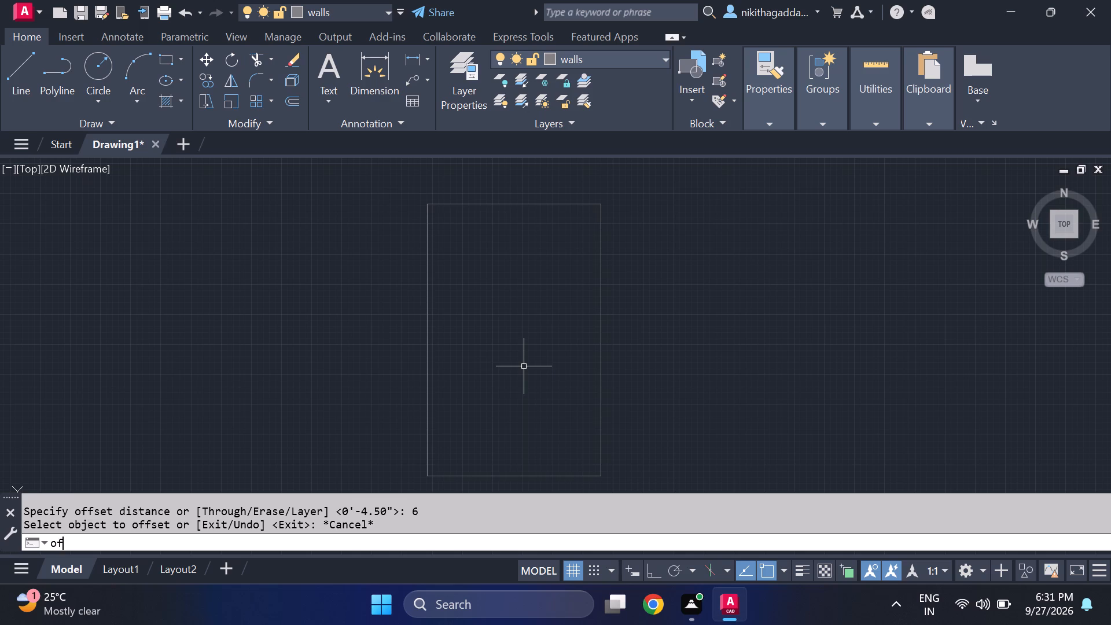
key("Return")
type("6\"")
key("Return")
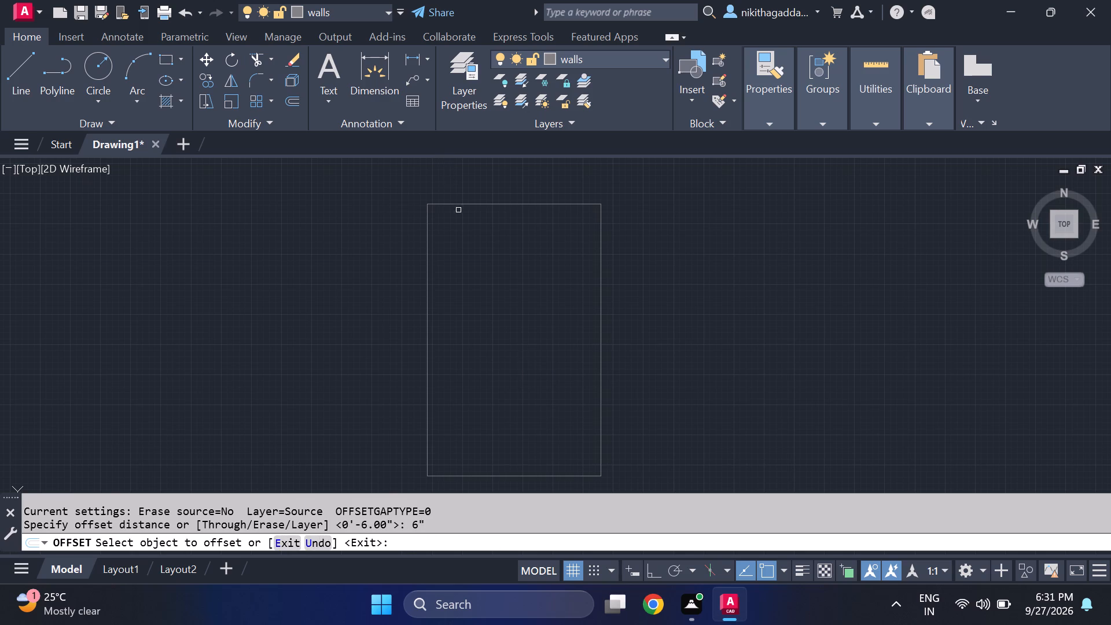
left_click(458, 204)
left_click(472, 274)
left_click(428, 270)
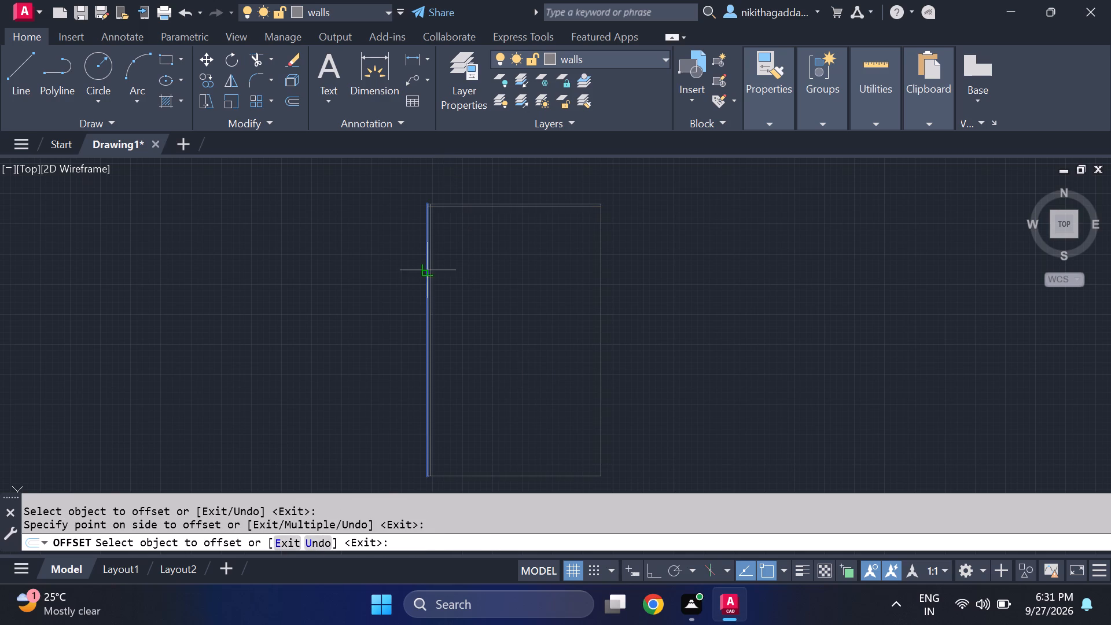
left_click(495, 272)
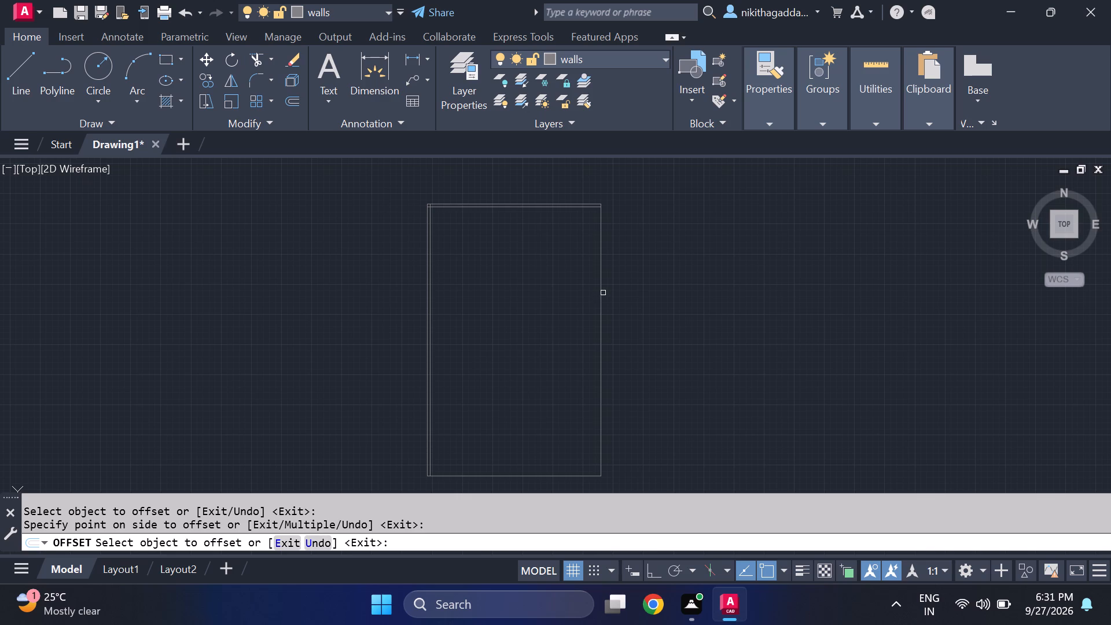
left_click(603, 293)
left_click(536, 302)
scroll(551, 194, "up", 4)
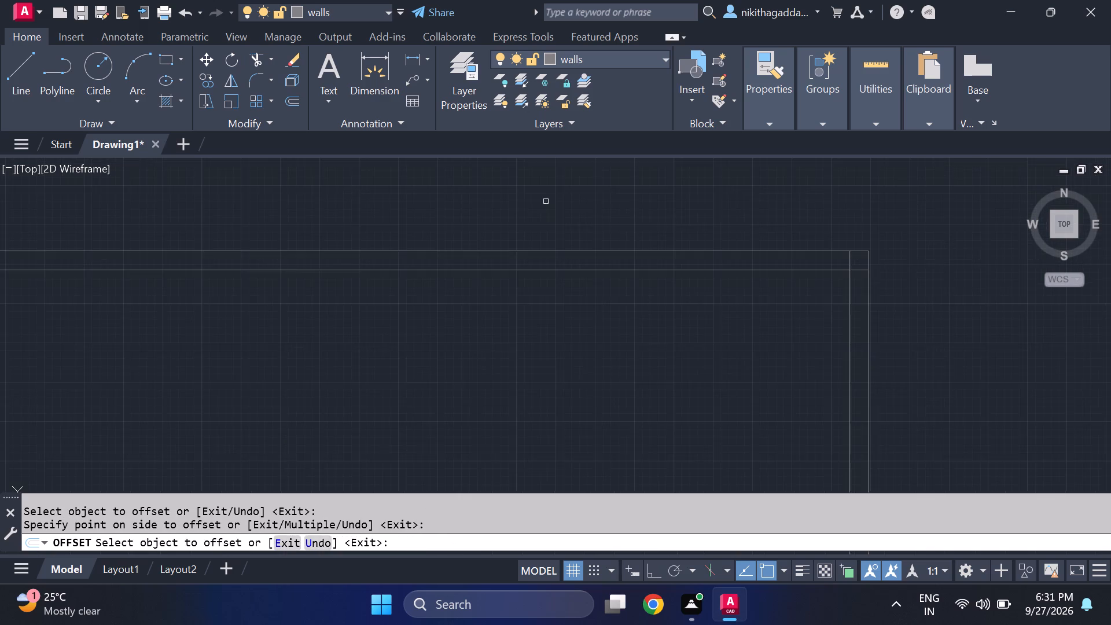
scroll(520, 228, "down", 2)
scroll(390, 273, "down", 3)
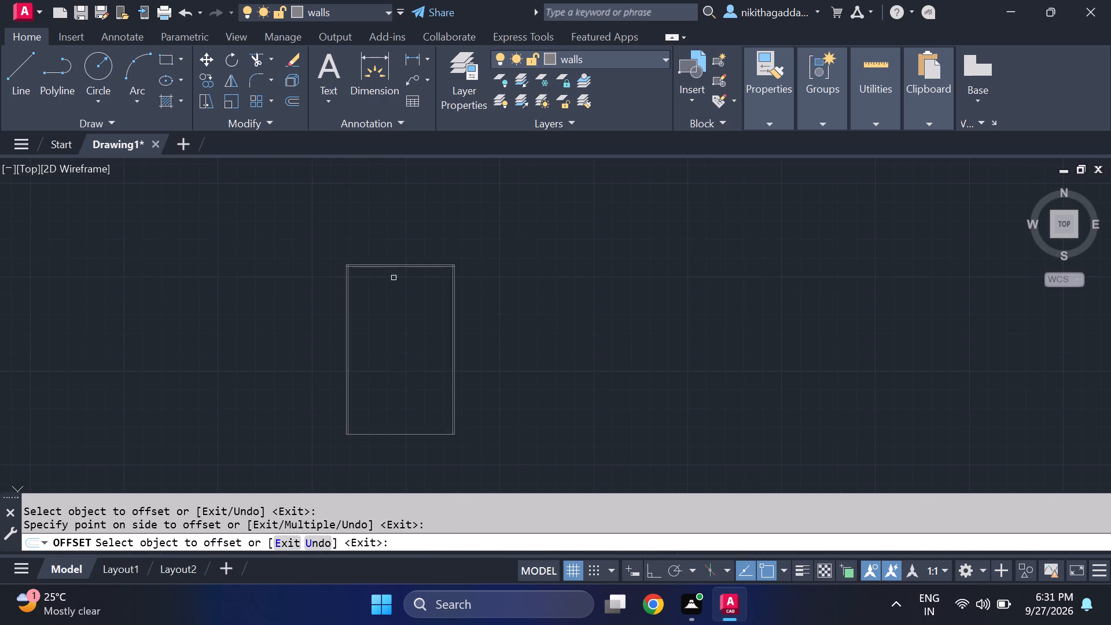
left_click(406, 435)
left_click(404, 386)
key("Escape")
Offset the left wall's inner line 12' into the plan to start a vertical partition.
scroll(373, 274, "up", 3)
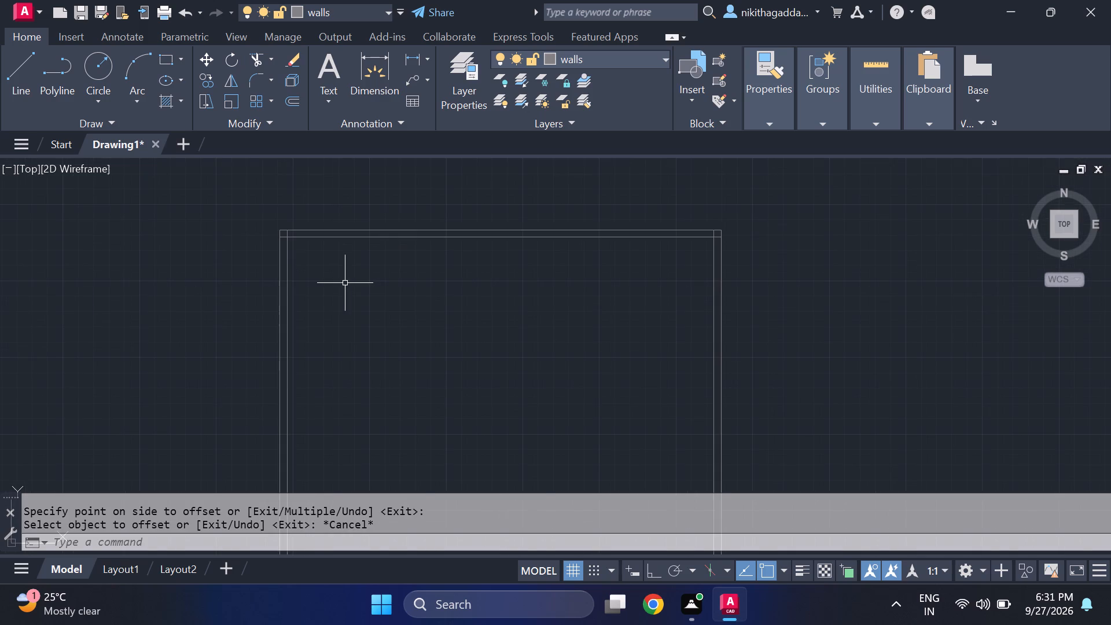
scroll(379, 315, "up", 2)
scroll(380, 322, "down", 1)
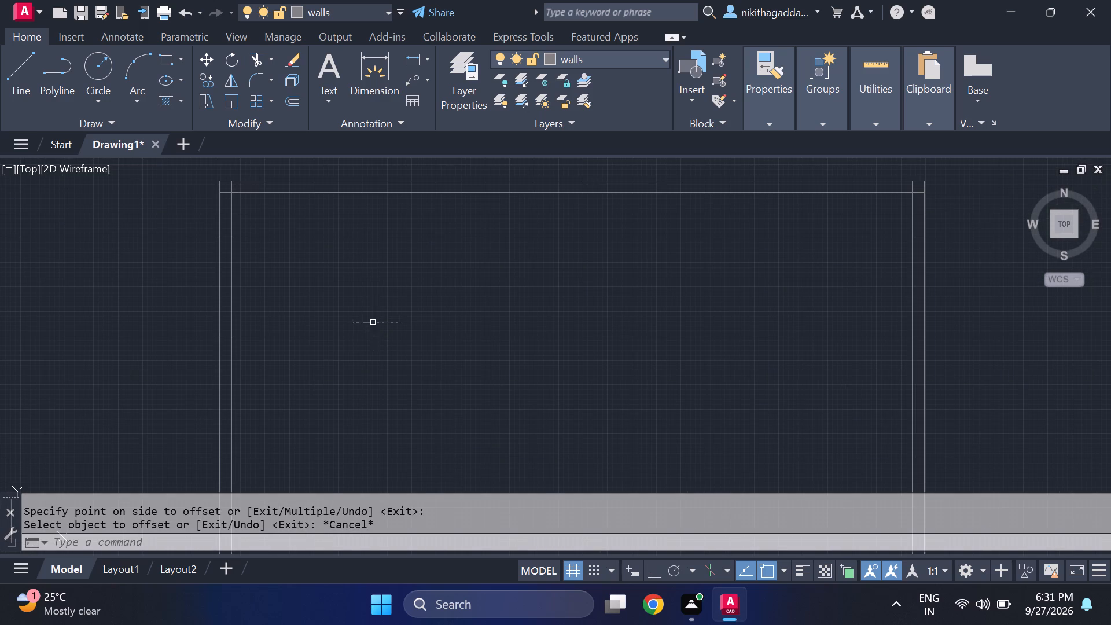
type("of")
key("Return")
type("12'")
key("Return")
left_click(233, 328)
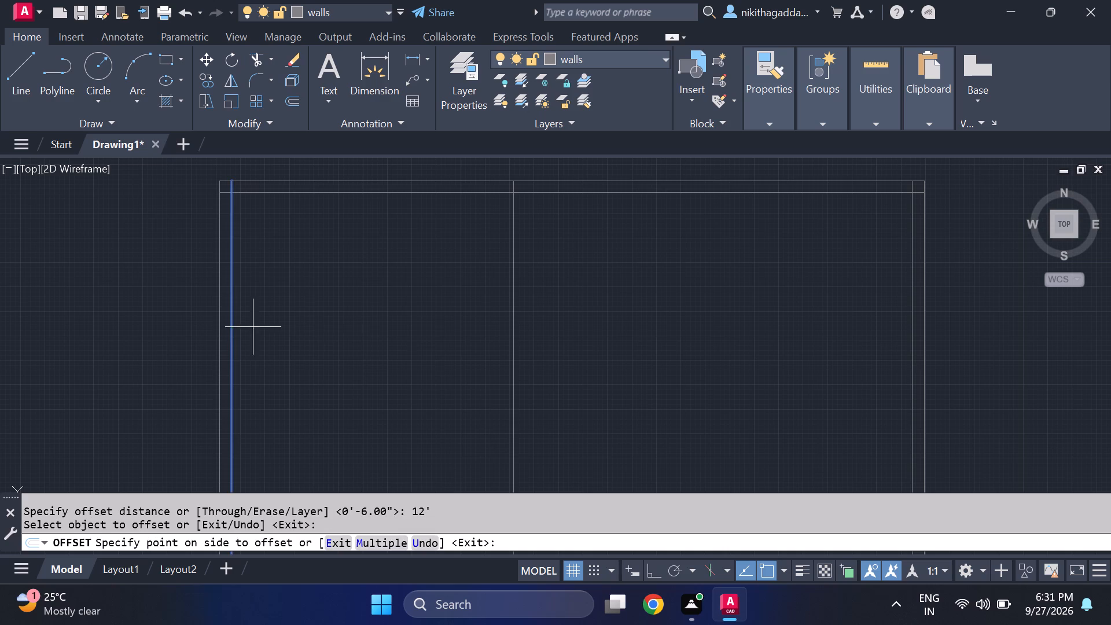
scroll(485, 337, "down", 3)
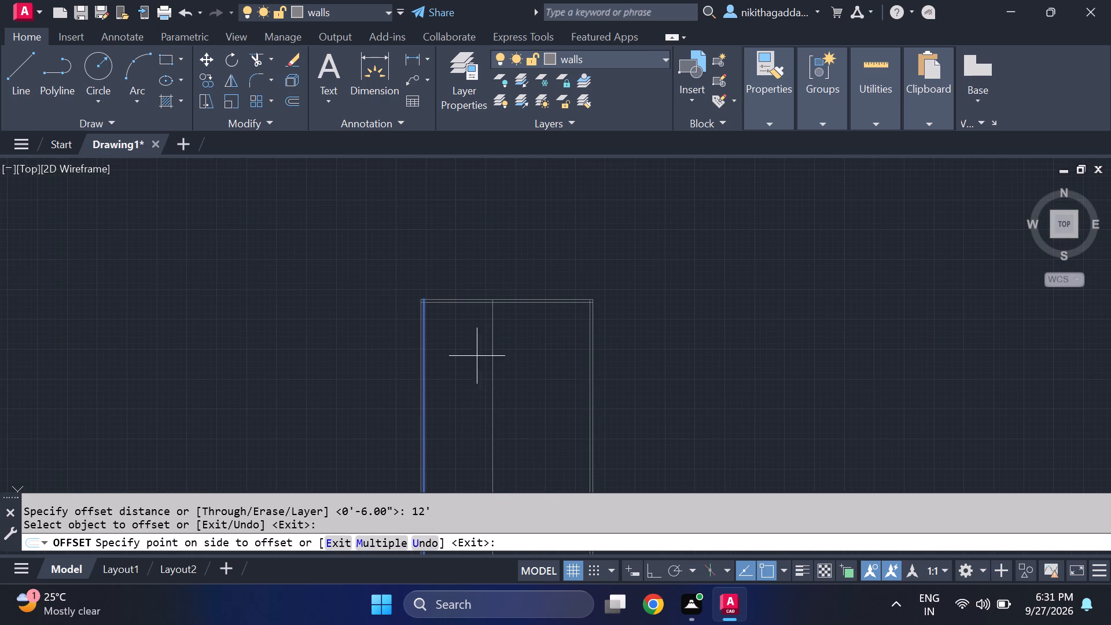
left_click(469, 357)
key("Escape")
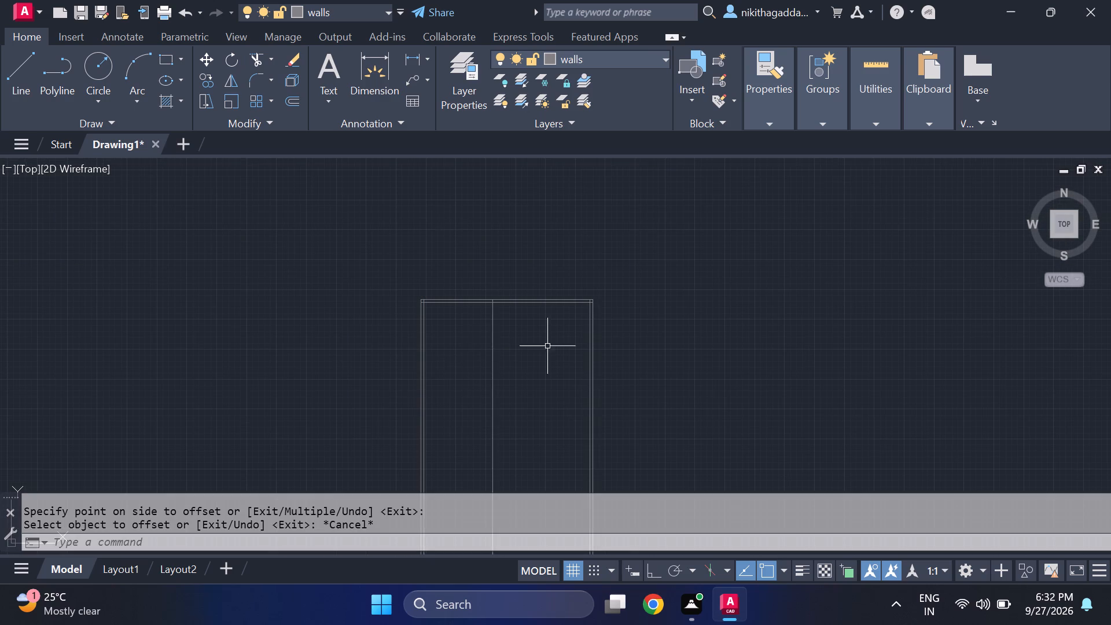
Offset the new vertical partition line 4.5" to the right to give the partition its thickness.
scroll(567, 310, "up", 1)
type("of")
key("Return")
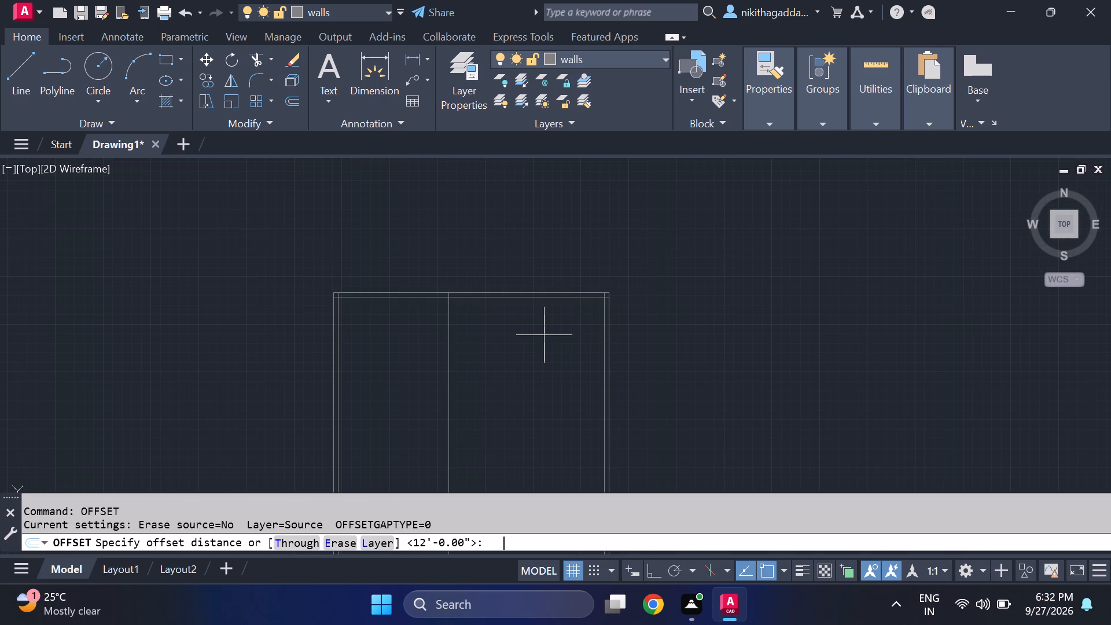
key("4")
key("comma")
key("BackSpace")
key("comma")
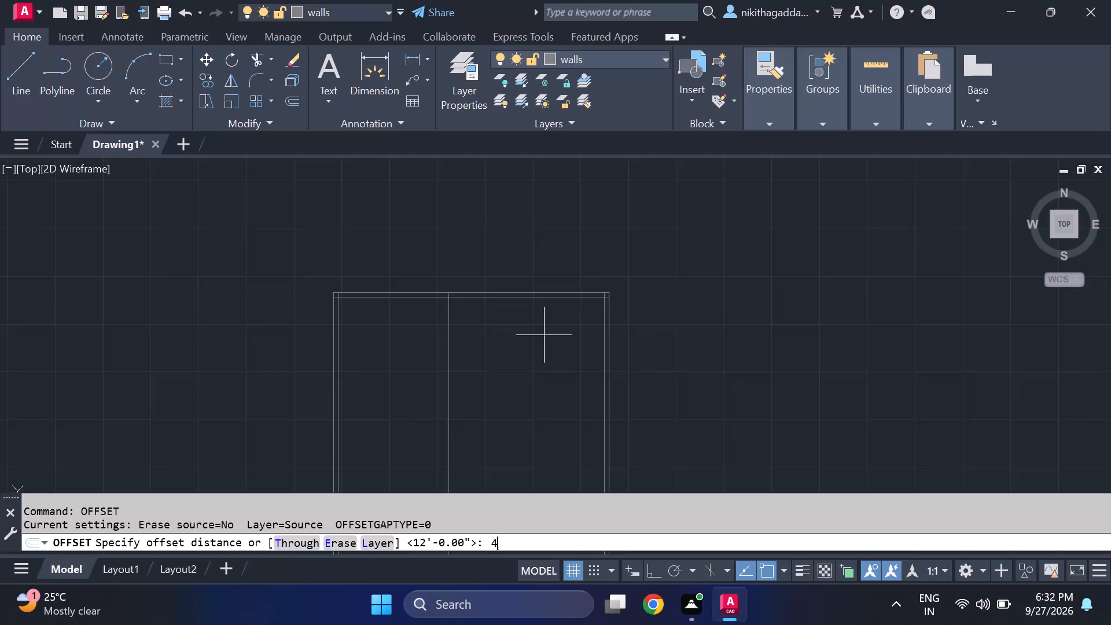
key("BackSpace")
type(".5")
key("shift+quotedbl")
key("Return")
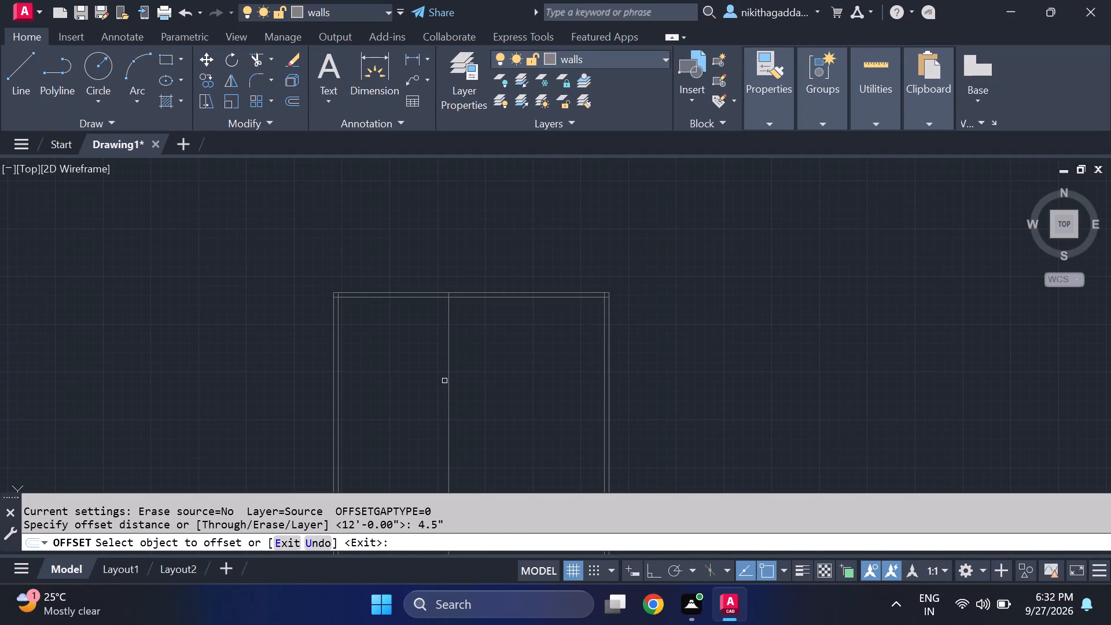
left_click(450, 373)
left_click(477, 371)
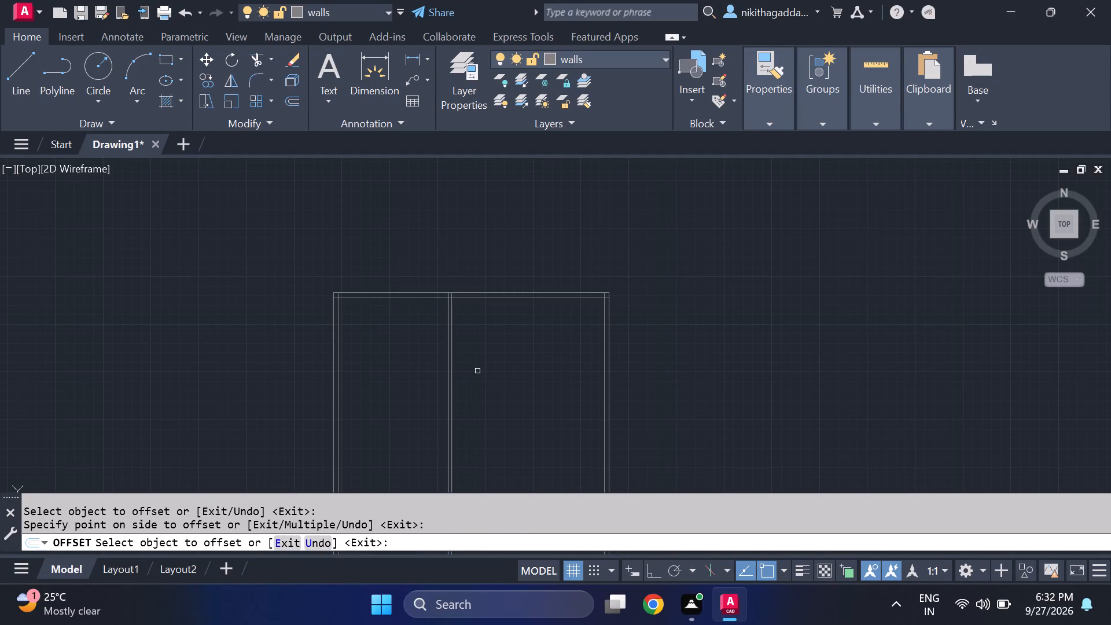
key("Escape")
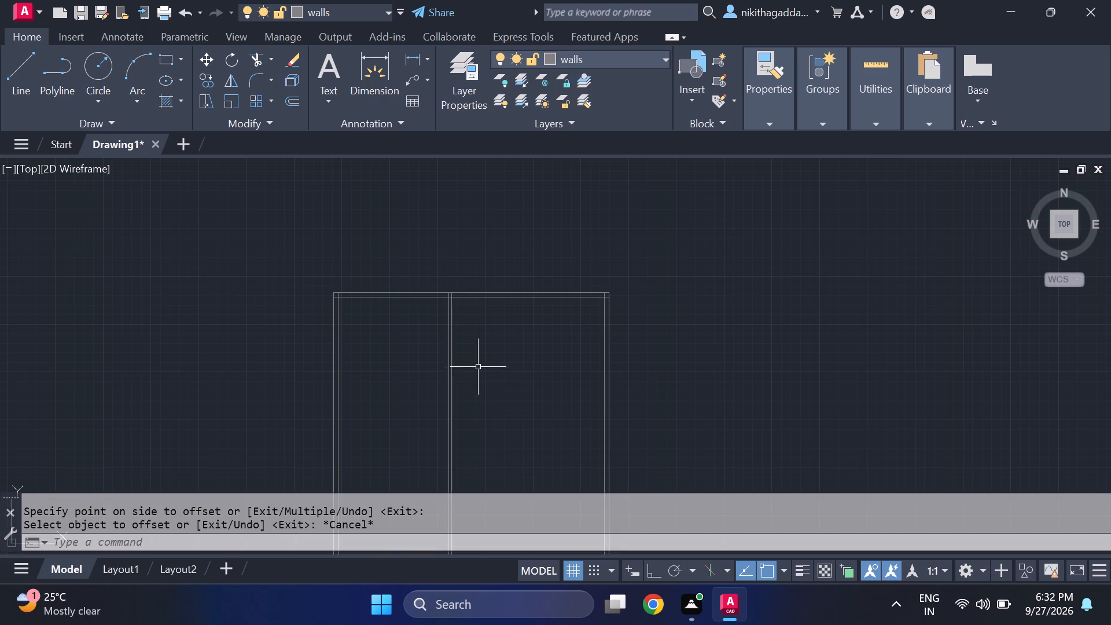
Offset the right line of the vertical partition 5' to the right to start a second vertical partition.
scroll(469, 359, "up", 2)
type("of")
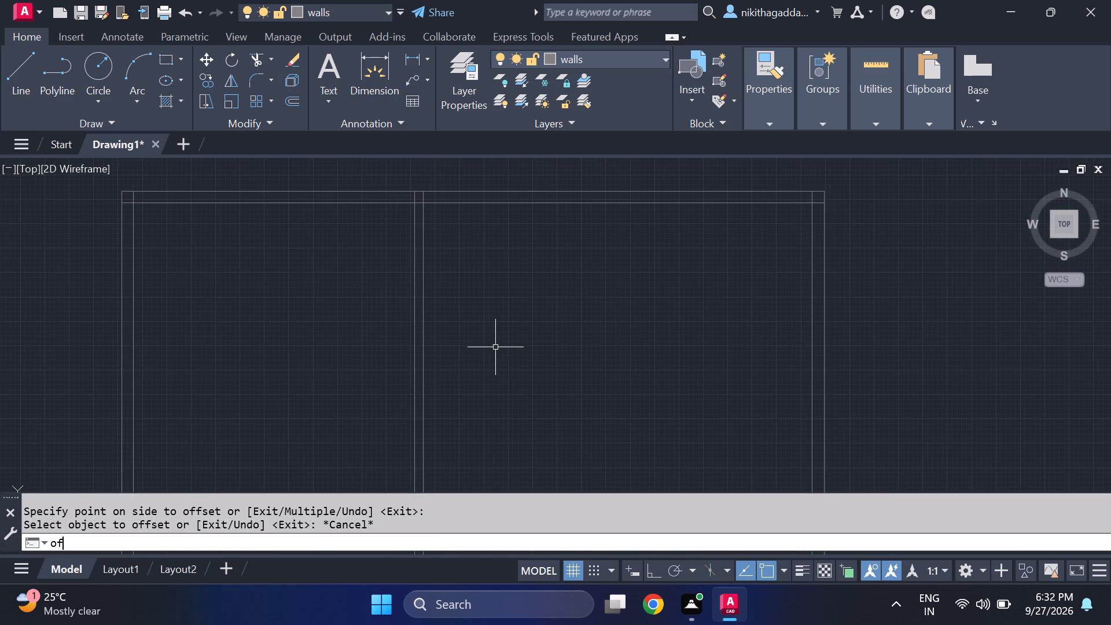
key("Return")
type("5'")
key("Return")
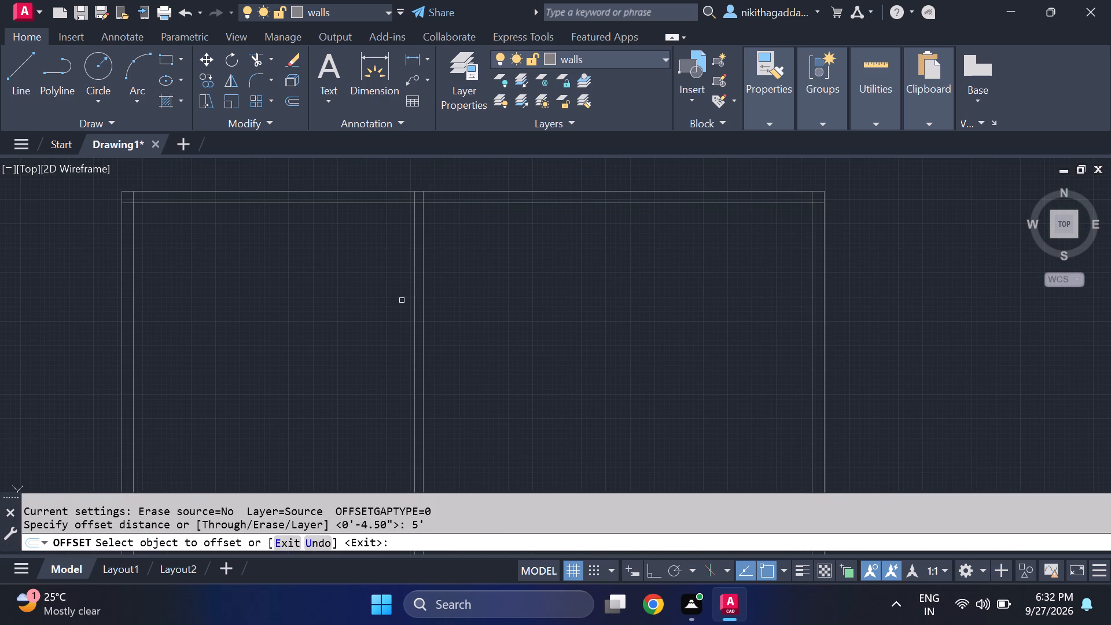
left_click(424, 277)
left_click(639, 281)
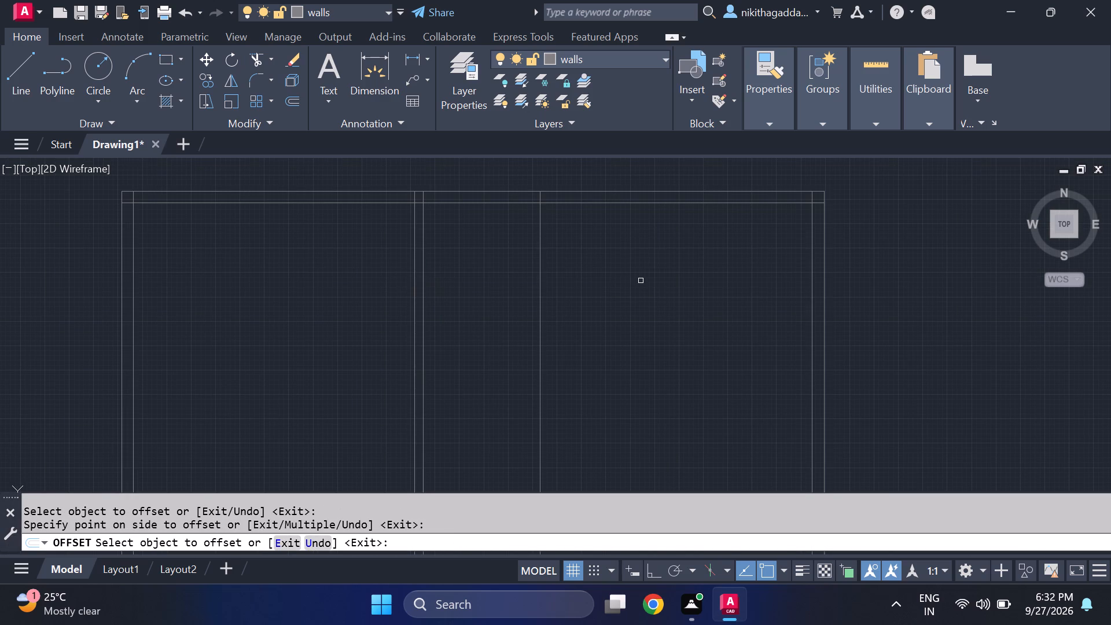
key("Escape")
Offset the second partition's line 4.5" to the right to give that partition its thickness.
type("of")
key("Return")
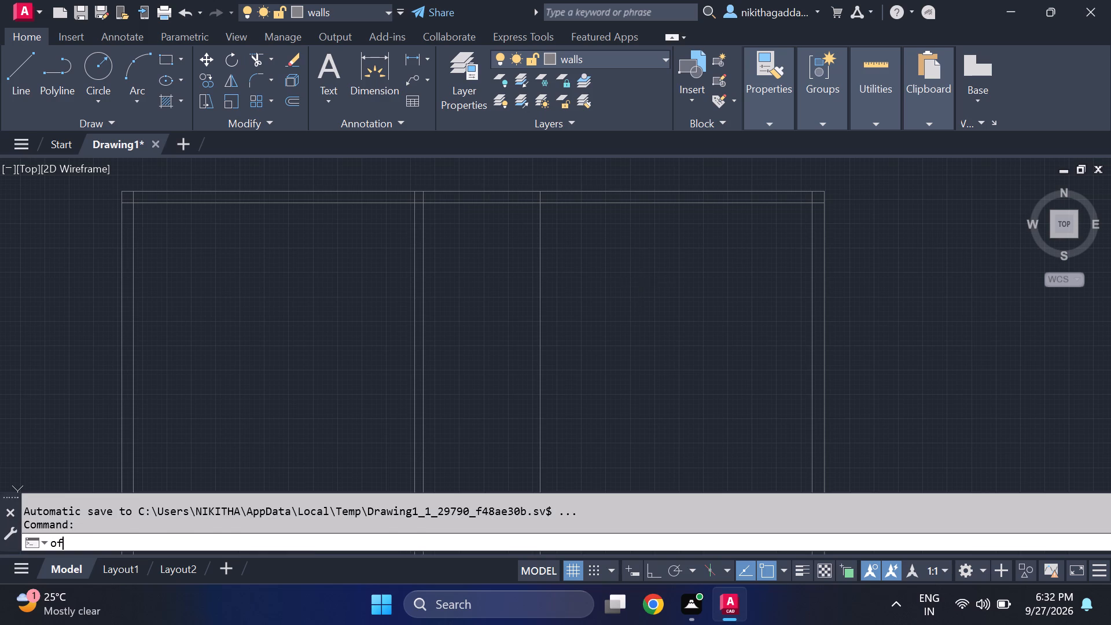
type("4.5\"")
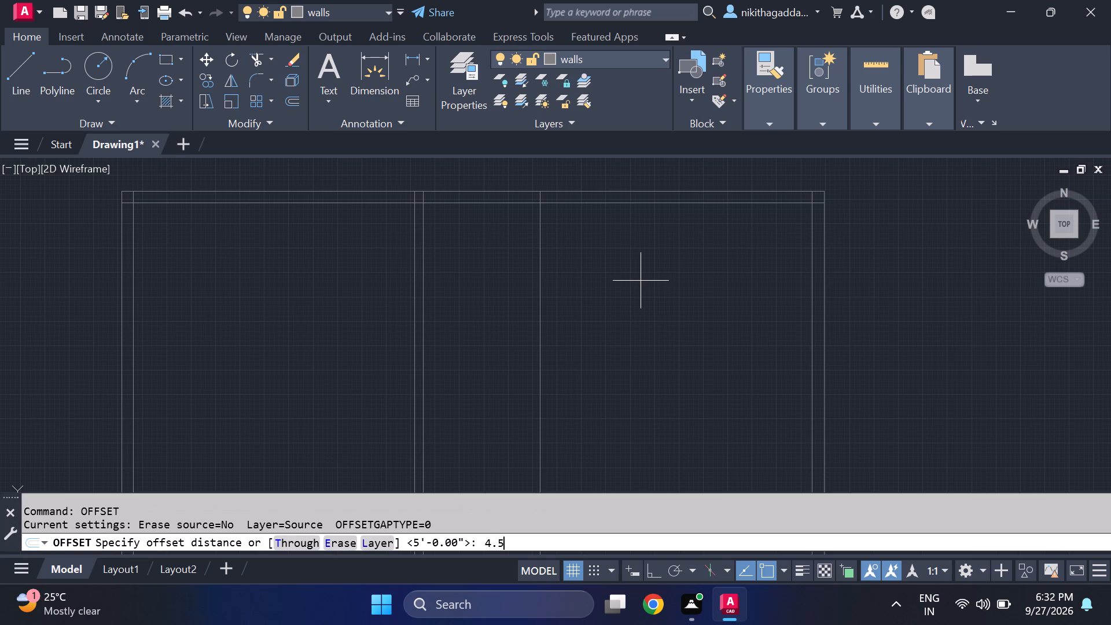
key("Return")
left_click(538, 337)
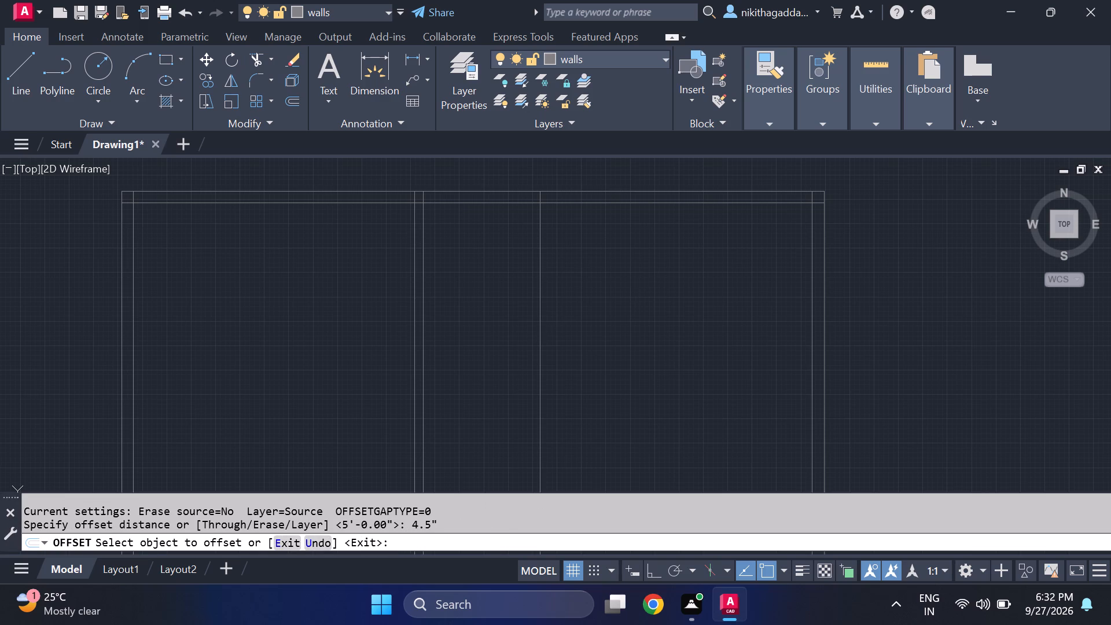
left_click(610, 323)
key("Escape")
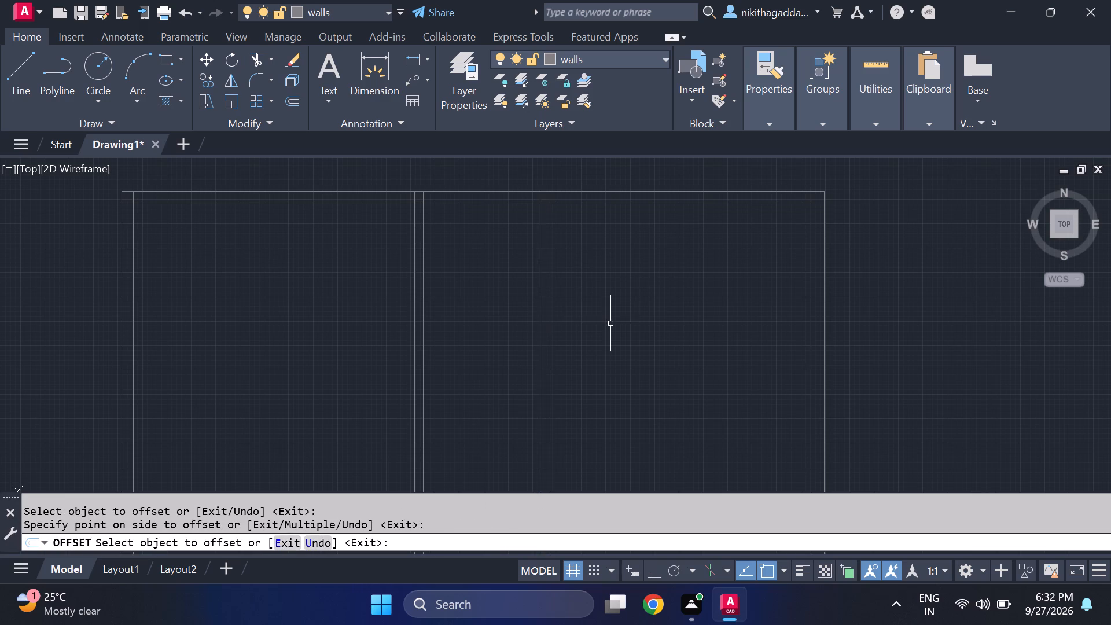
Measure the clear width between the second partition and the inner line of the right outer wall.
left_click(412, 62)
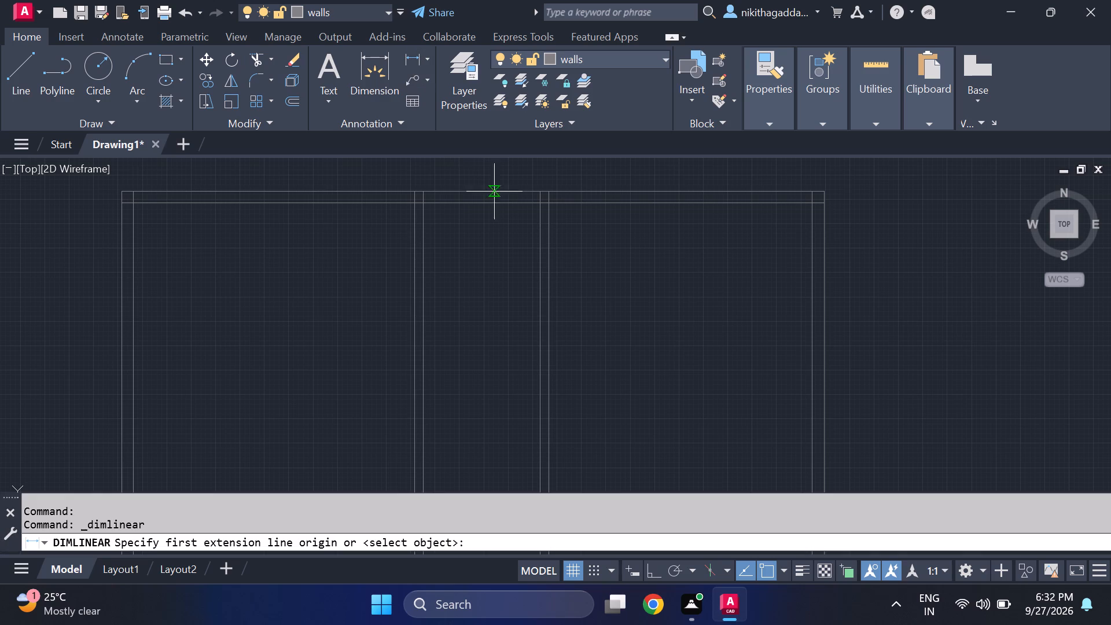
left_click(553, 335)
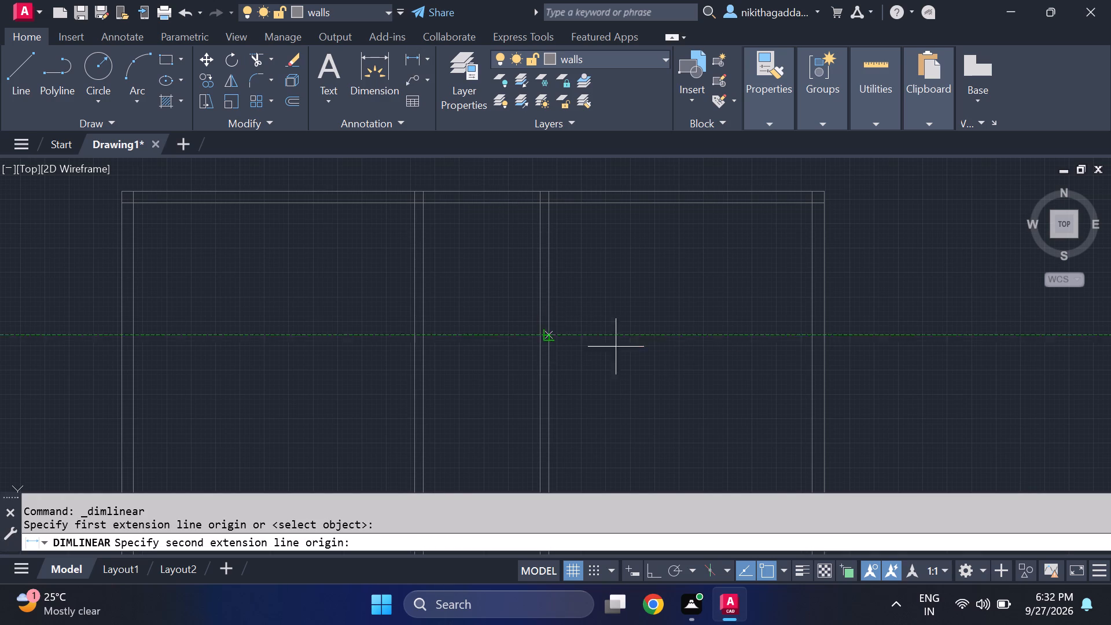
left_click(812, 336)
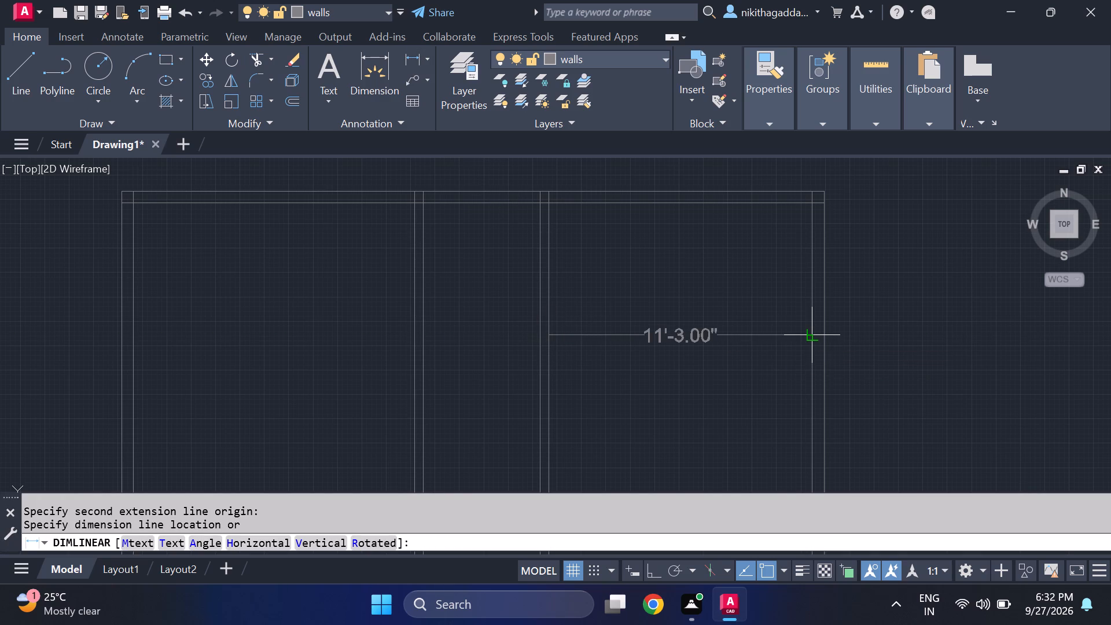
key("Escape")
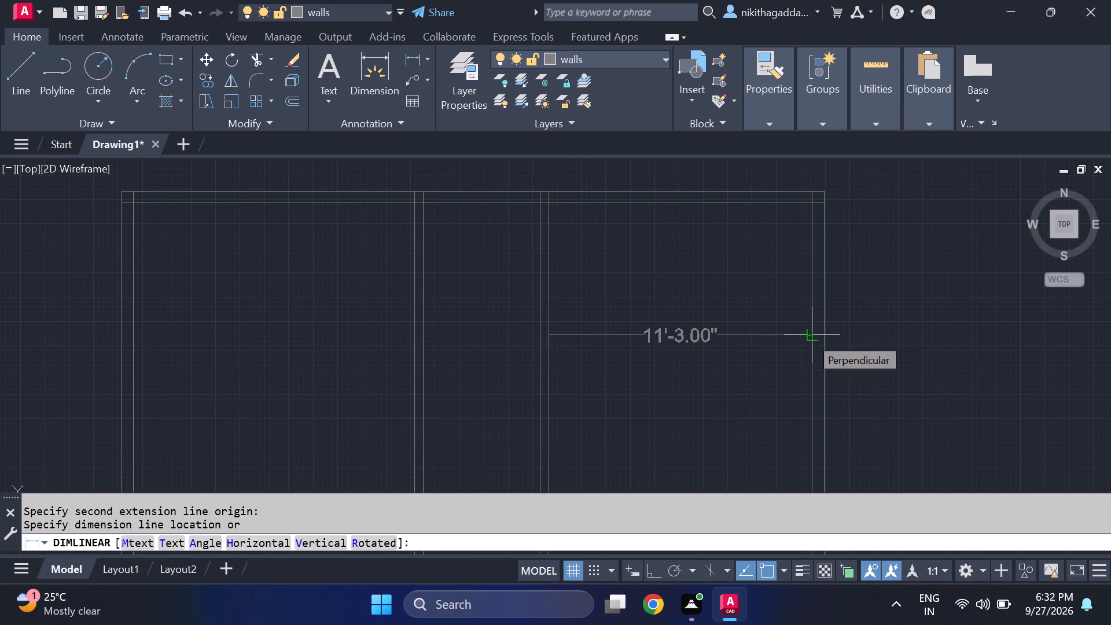
Measure the clear width between the left outer wall's inner line and the first partition.
scroll(519, 336, "down", 2)
scroll(490, 323, "up", 2)
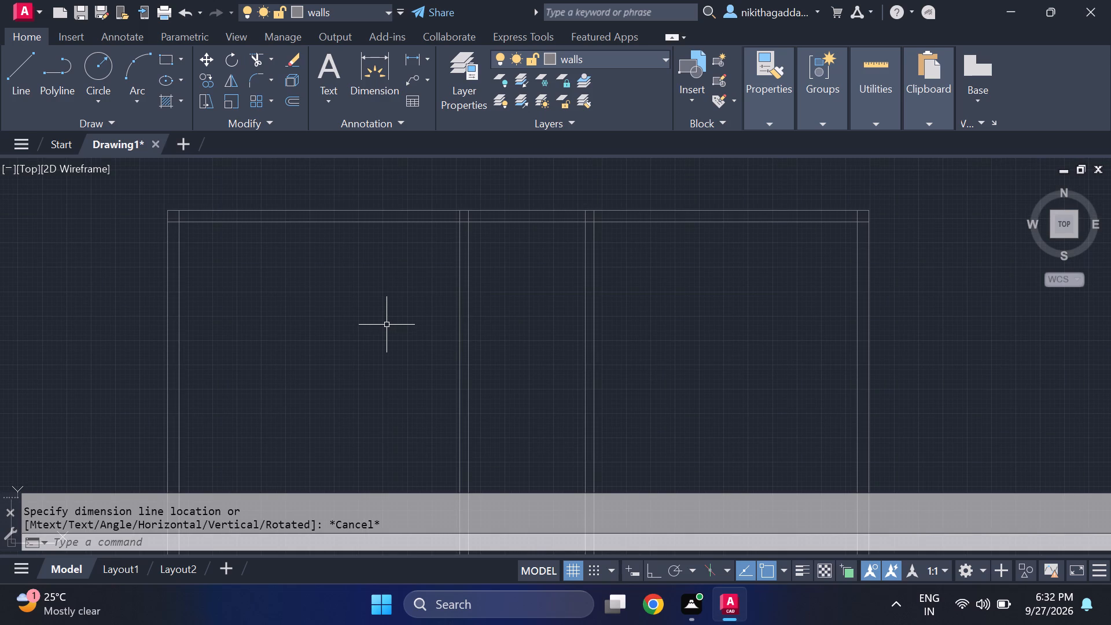
left_click(411, 60)
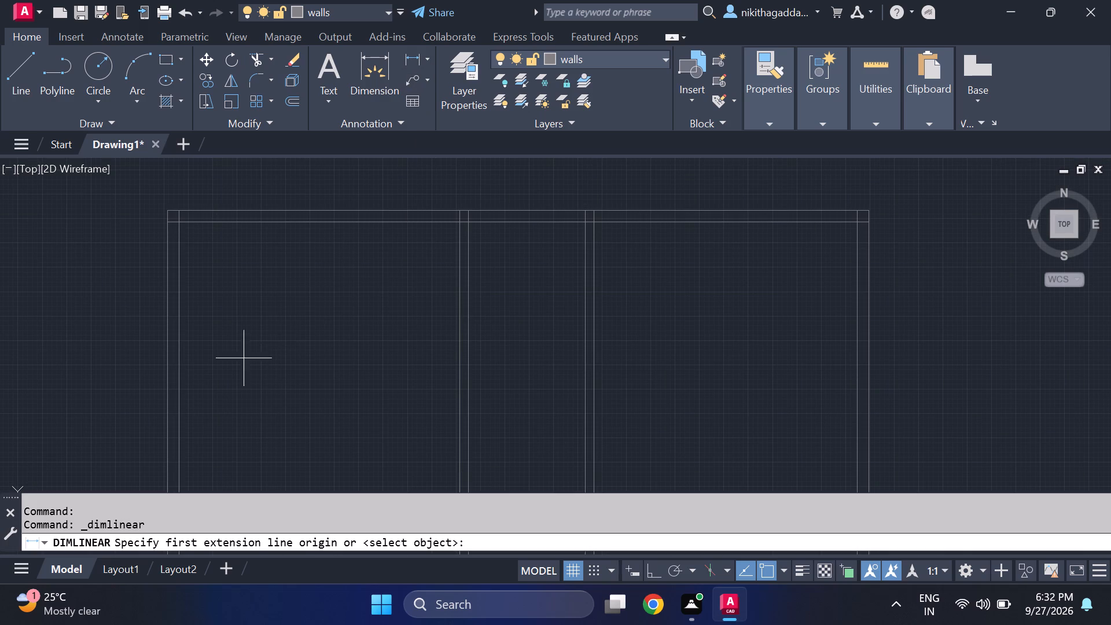
left_click(177, 370)
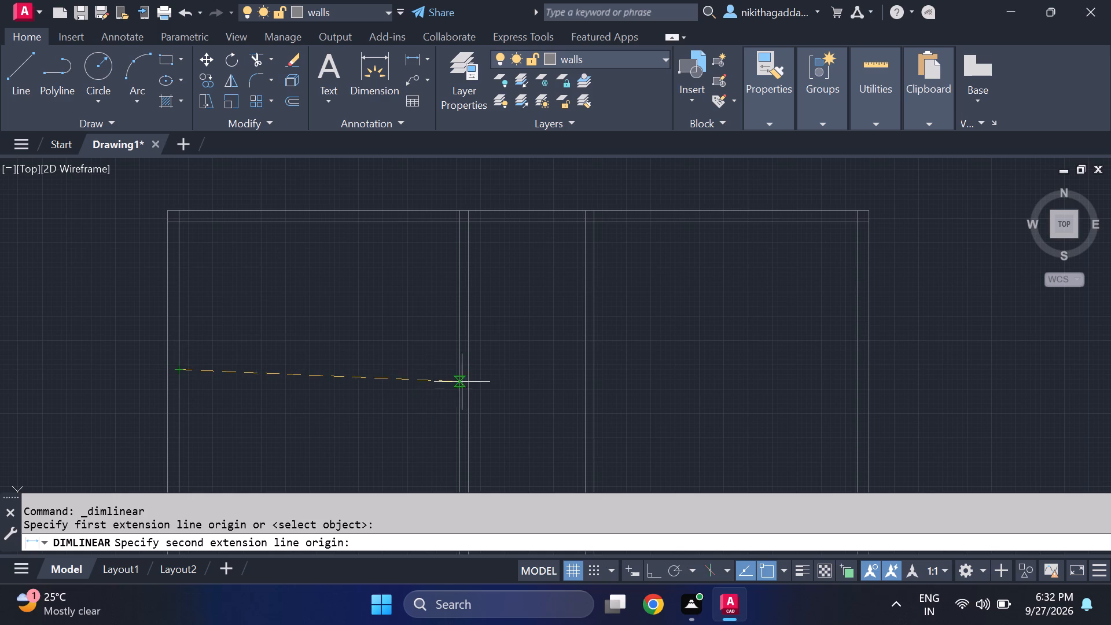
left_click(462, 380)
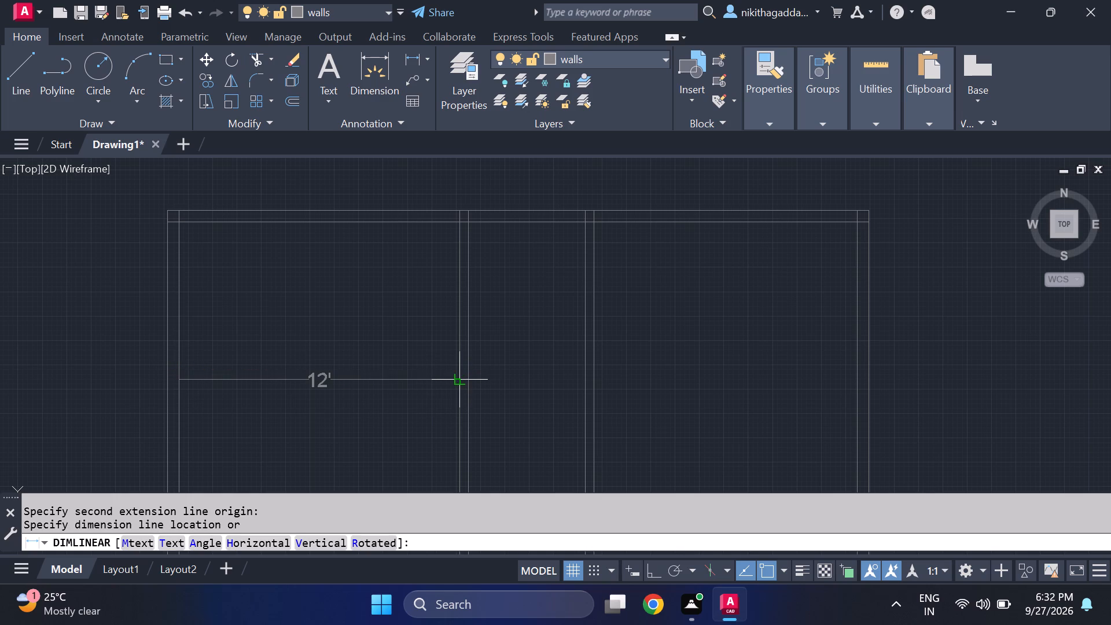
key("Escape")
Offset the inner line of the top outer wall 11' down into the plan to start a horizontal partition.
scroll(531, 380, "down", 3)
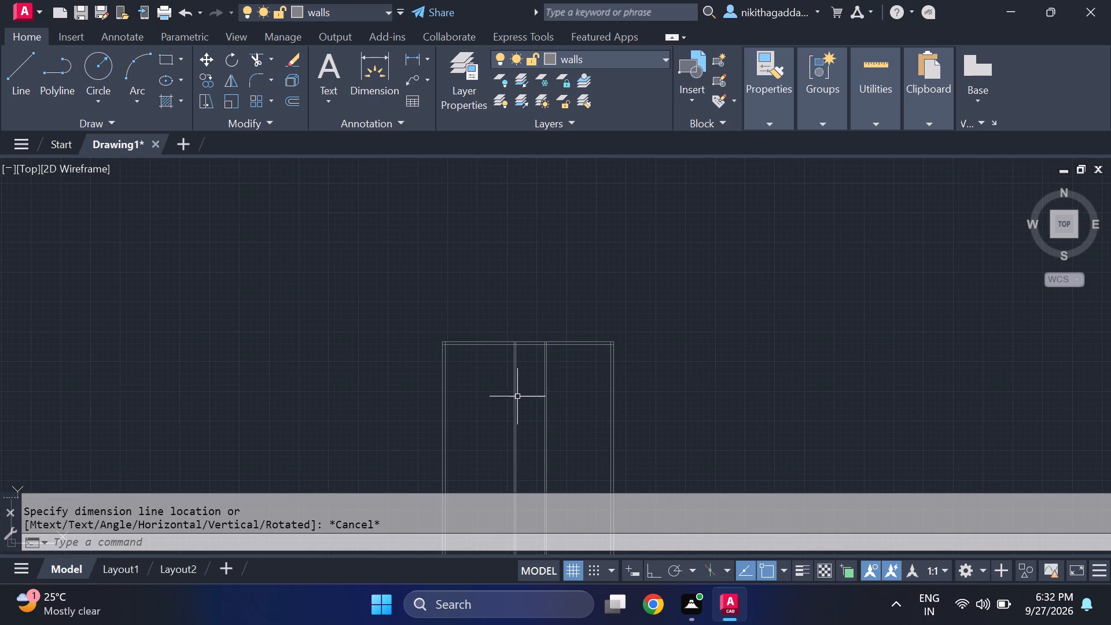
scroll(506, 409, "up", 1)
type("of")
key("Return")
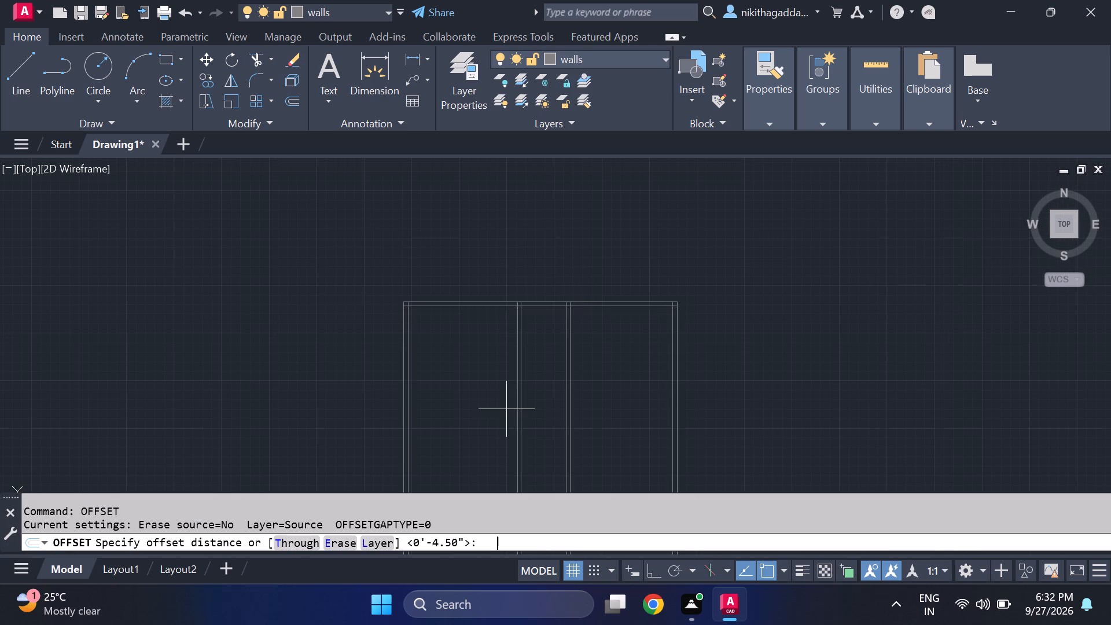
type("11")
key("apostrophe")
key("Return")
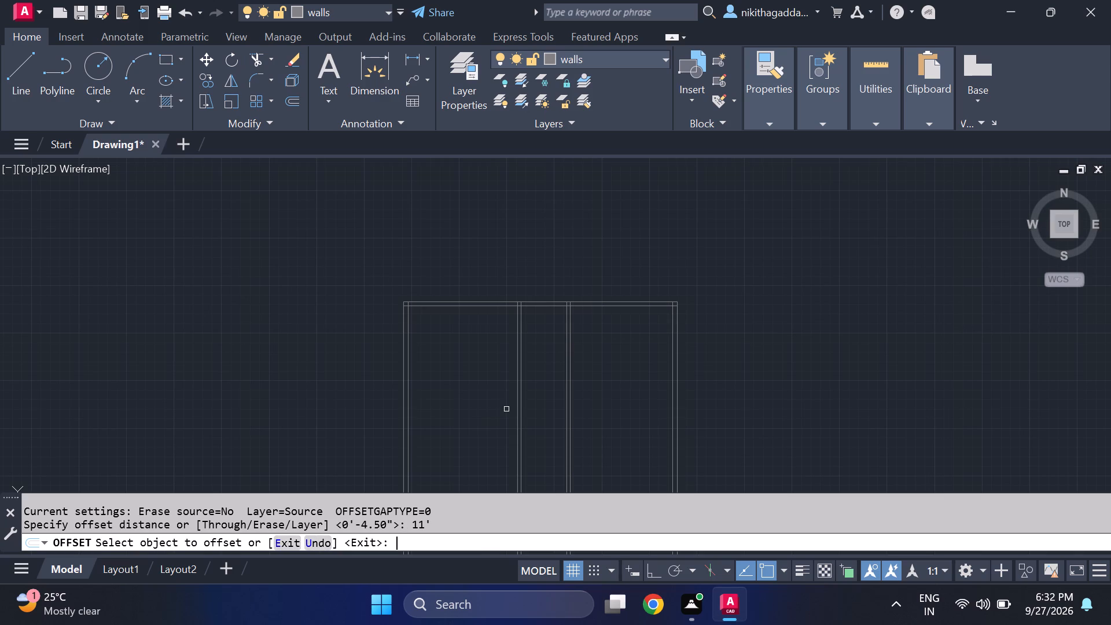
left_click(466, 305)
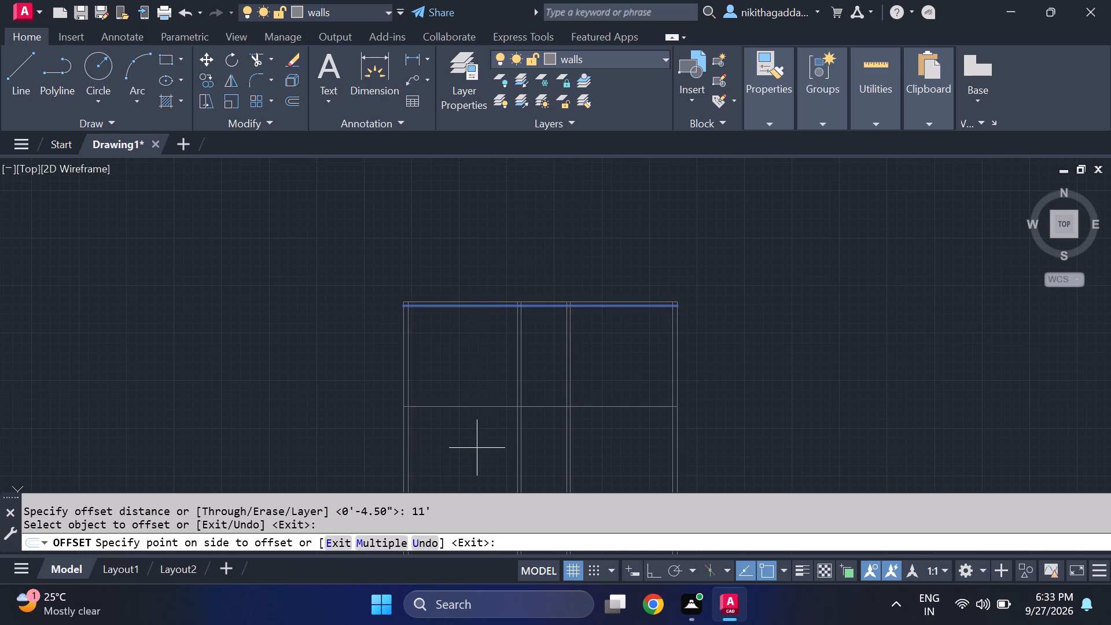
scroll(477, 448, "down", 2)
scroll(477, 448, "up", 3)
middle_click_drag(477, 448, 446, 411)
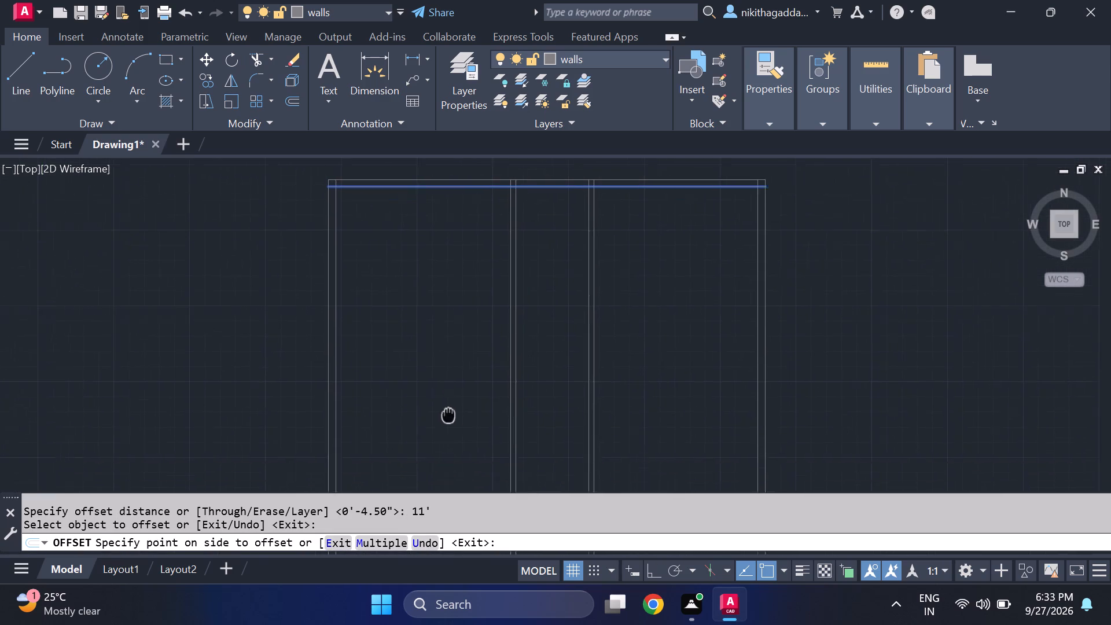
middle_click_drag(446, 411, 429, 381)
scroll(419, 395, "down", 2)
middle_click_drag(419, 395, 403, 278)
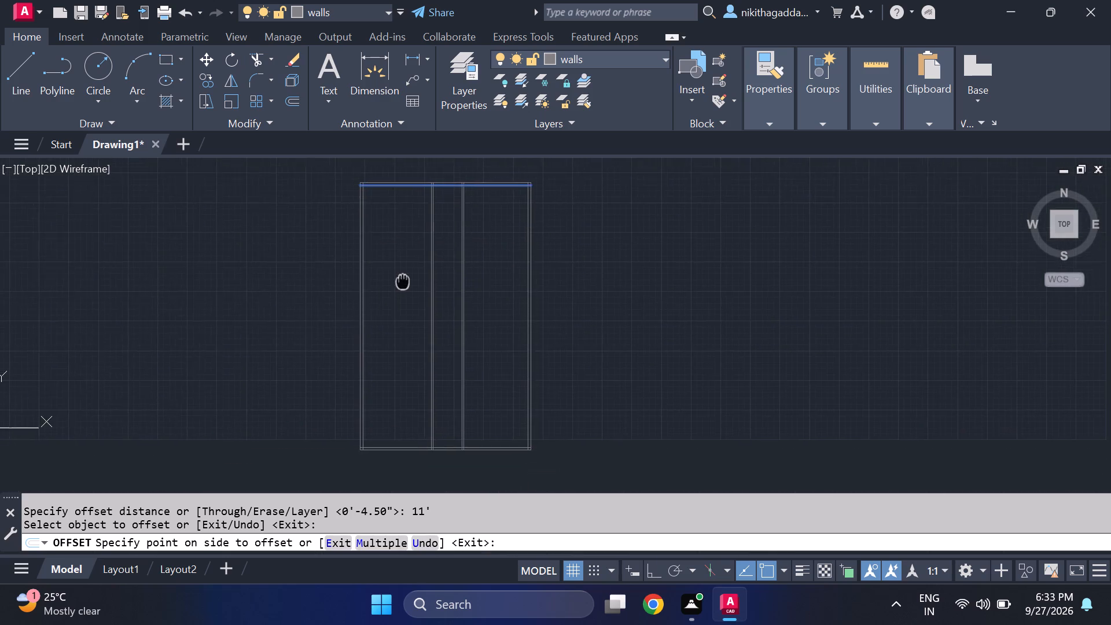
middle_click_drag(403, 278, 417, 356)
scroll(417, 356, "up", 2)
left_click(417, 356)
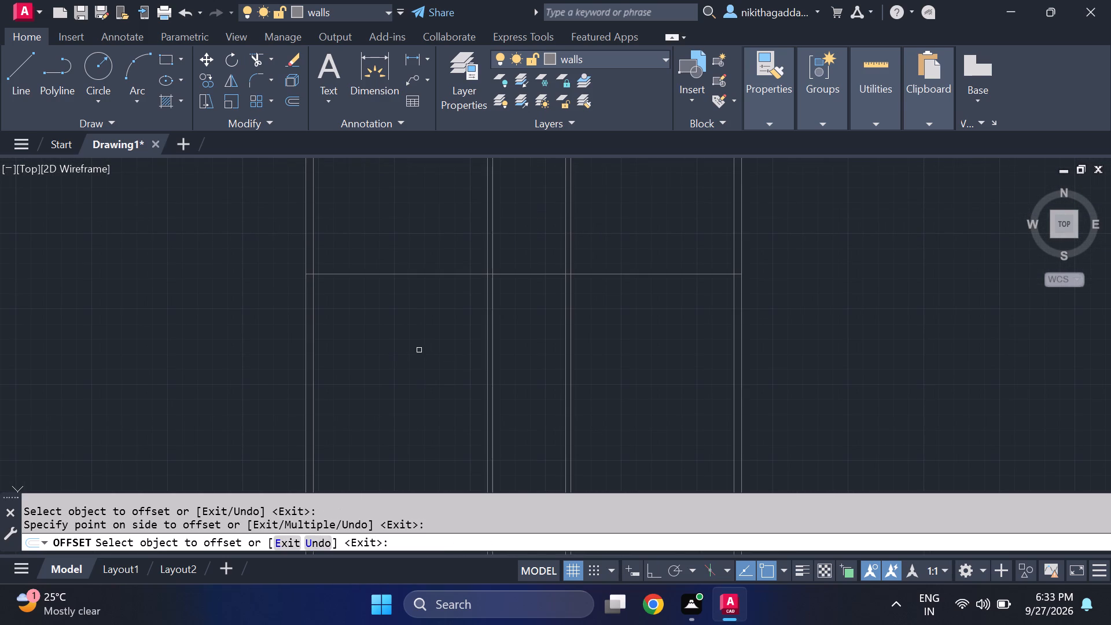
Examine how the new horizontal line crosses the vertical partitions and outer walls in the upper part of the plan.
middle_click_drag(432, 387, 445, 479)
scroll(513, 255, "up", 1)
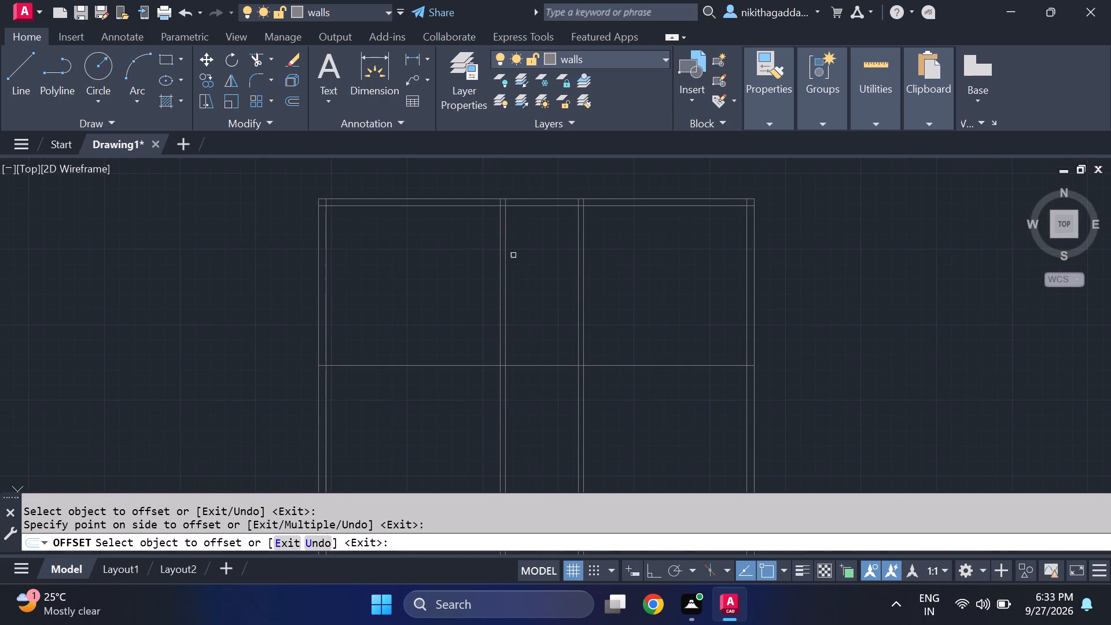
scroll(513, 255, "down", 2)
scroll(571, 313, "down", 1)
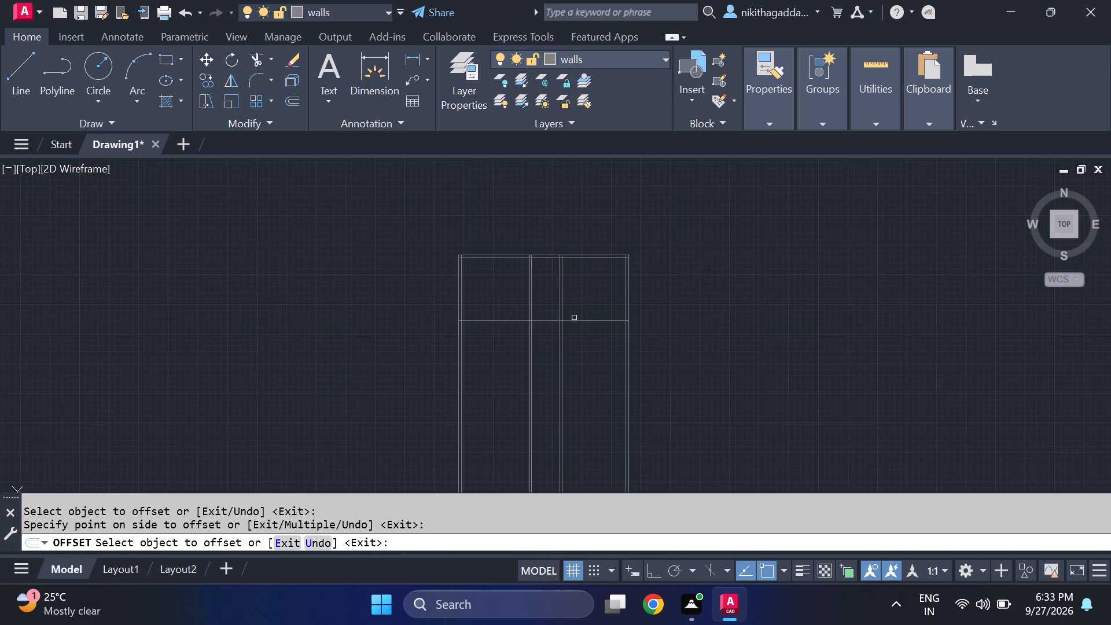
scroll(574, 347, "down", 1)
scroll(574, 347, "up", 3)
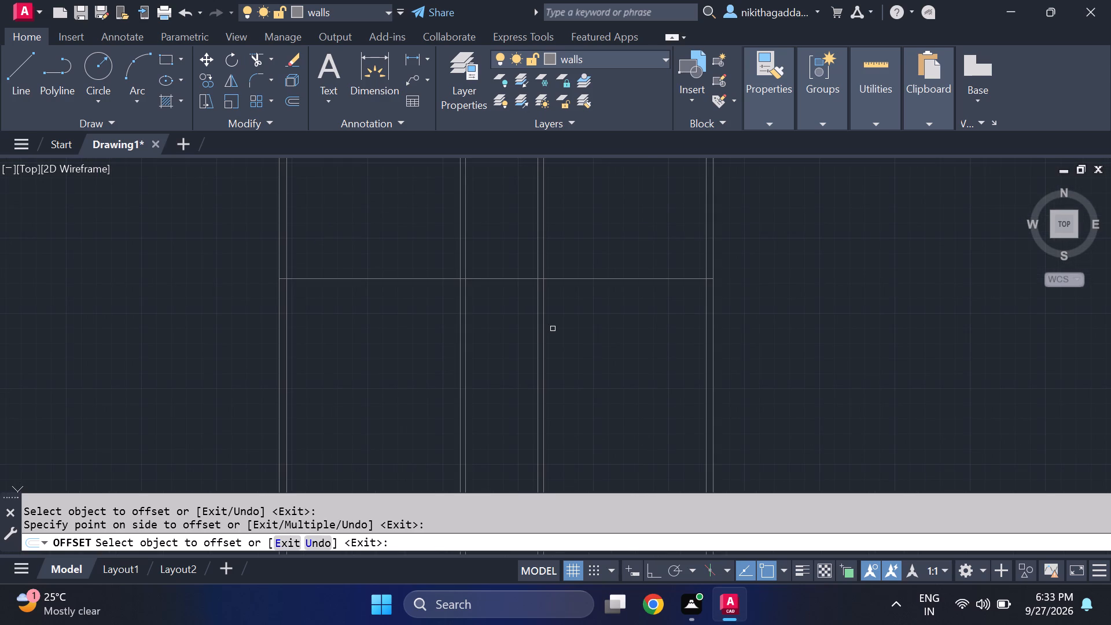
middle_click_drag(551, 329, 566, 426)
middle_click(566, 426)
middle_click(566, 426)
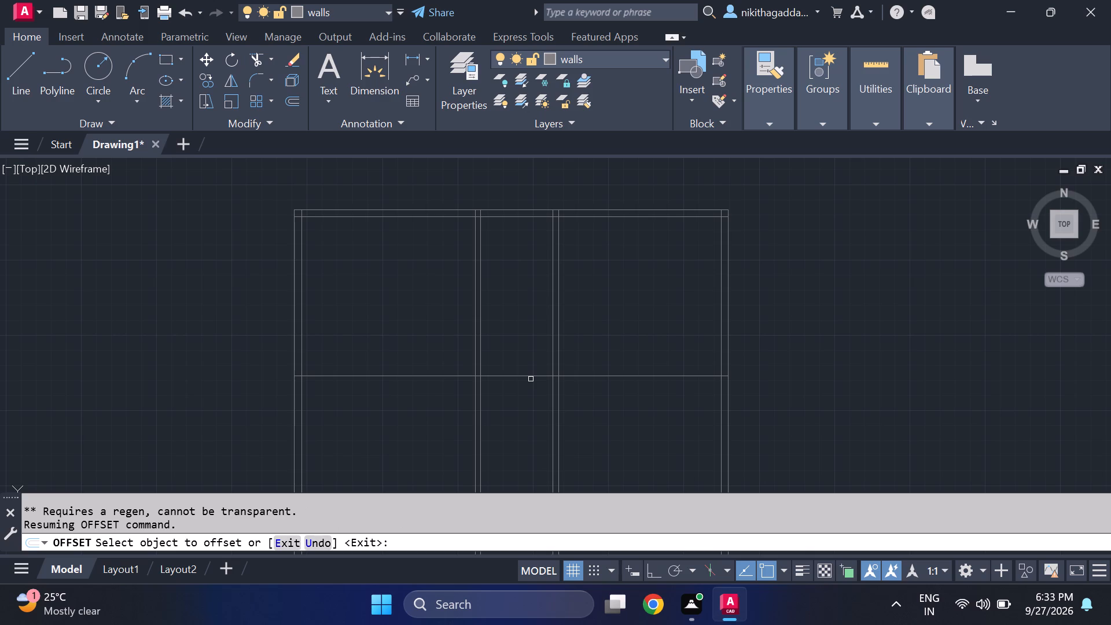
scroll(527, 374, "up", 2)
scroll(527, 372, "down", 3)
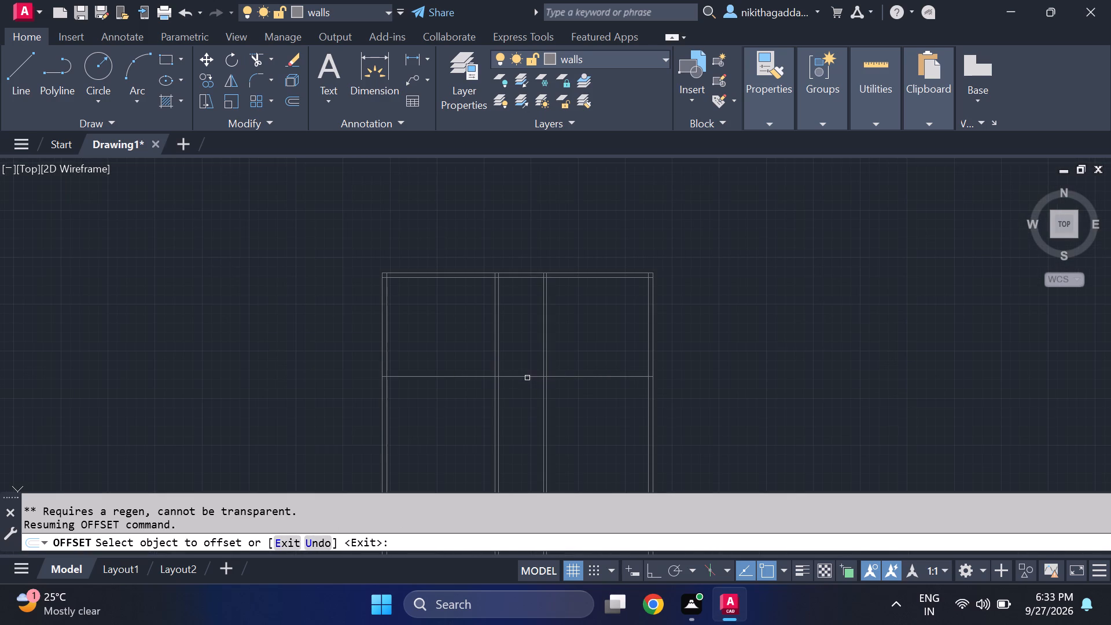
scroll(471, 384, "up", 1)
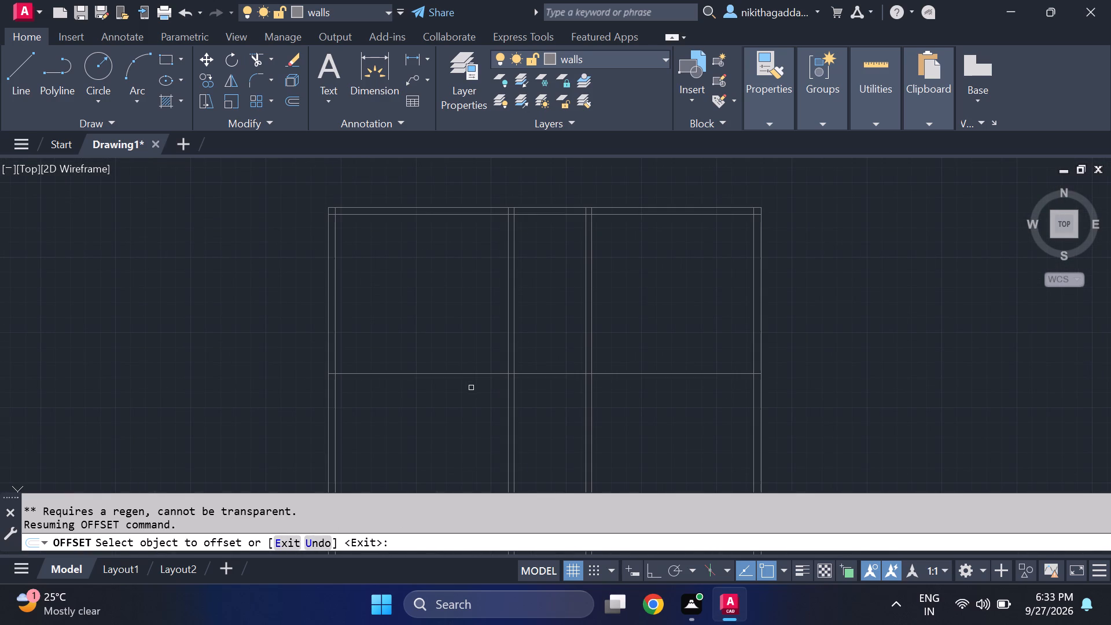
scroll(343, 381, "up", 2)
scroll(343, 381, "down", 3)
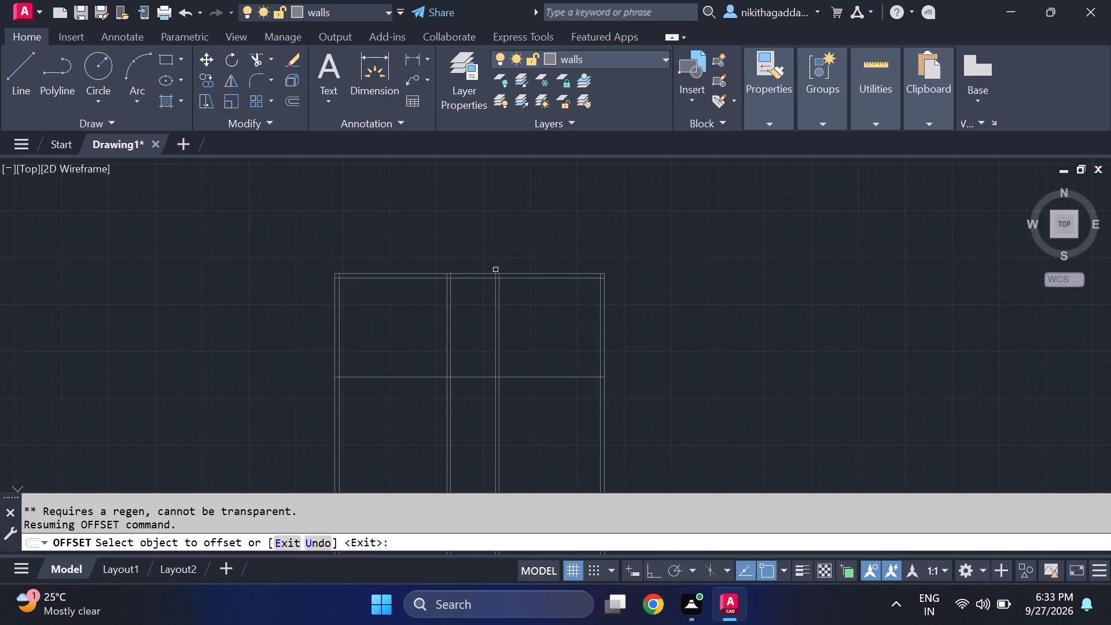
scroll(491, 270, "down", 1)
scroll(482, 378, "down", 1)
scroll(482, 378, "up", 2)
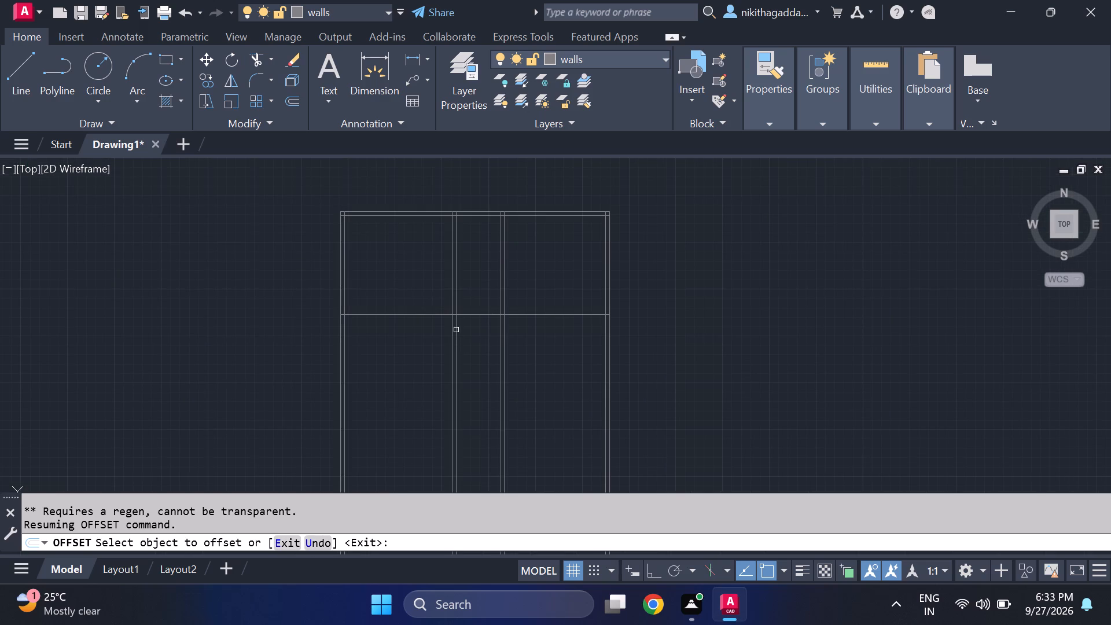
key("Escape")
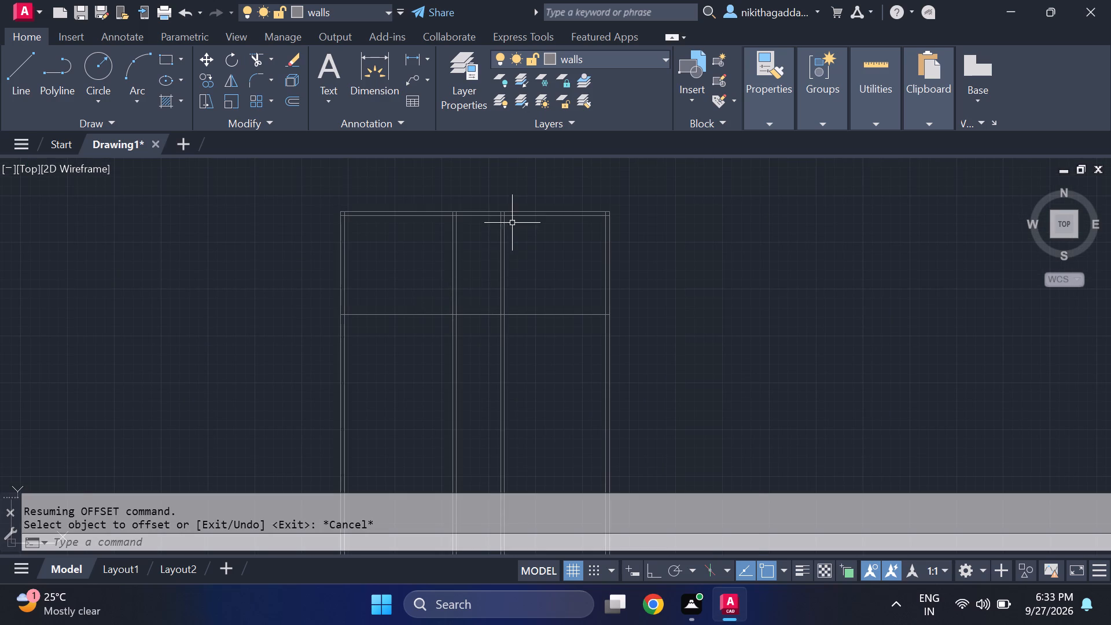
Erase the inner outer-wall lines, both vertical partitions and the horizontal partition line, keeping only the plan's outer outline.
scroll(512, 223, "up", 4)
left_click(500, 227)
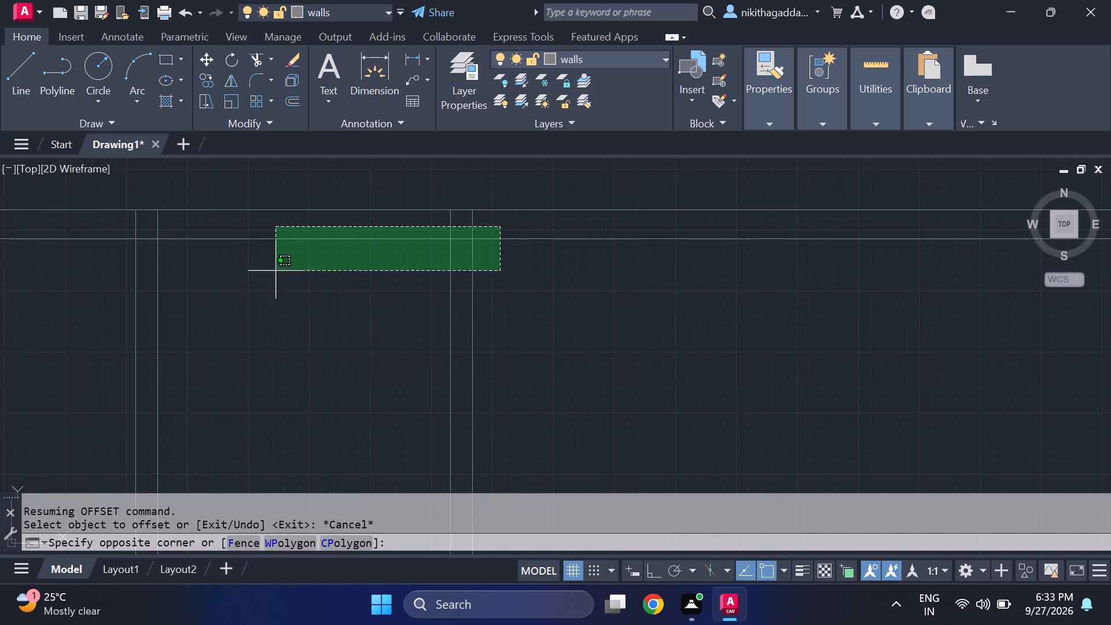
left_click(16, 365)
scroll(365, 364, "down", 3)
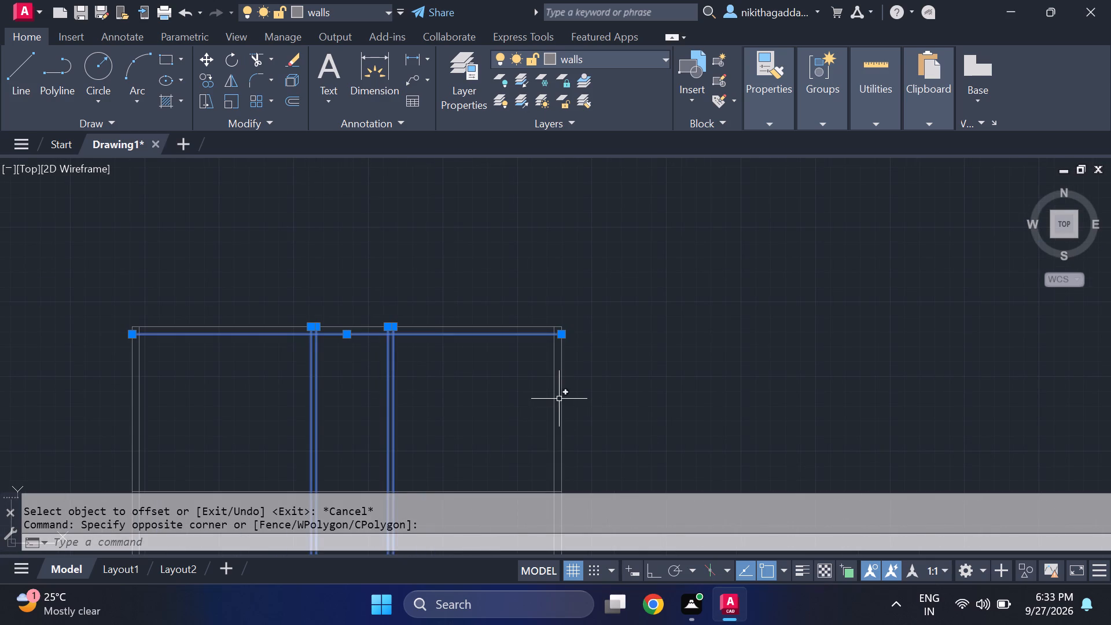
left_click(557, 393)
left_click(553, 394)
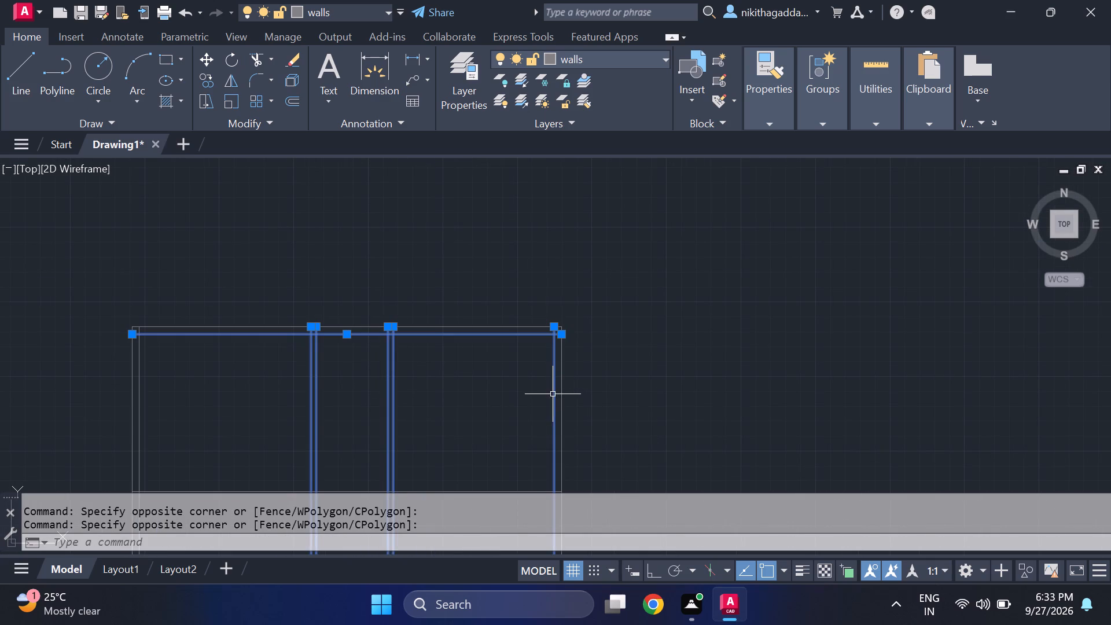
left_click(138, 399)
scroll(279, 411, "down", 3)
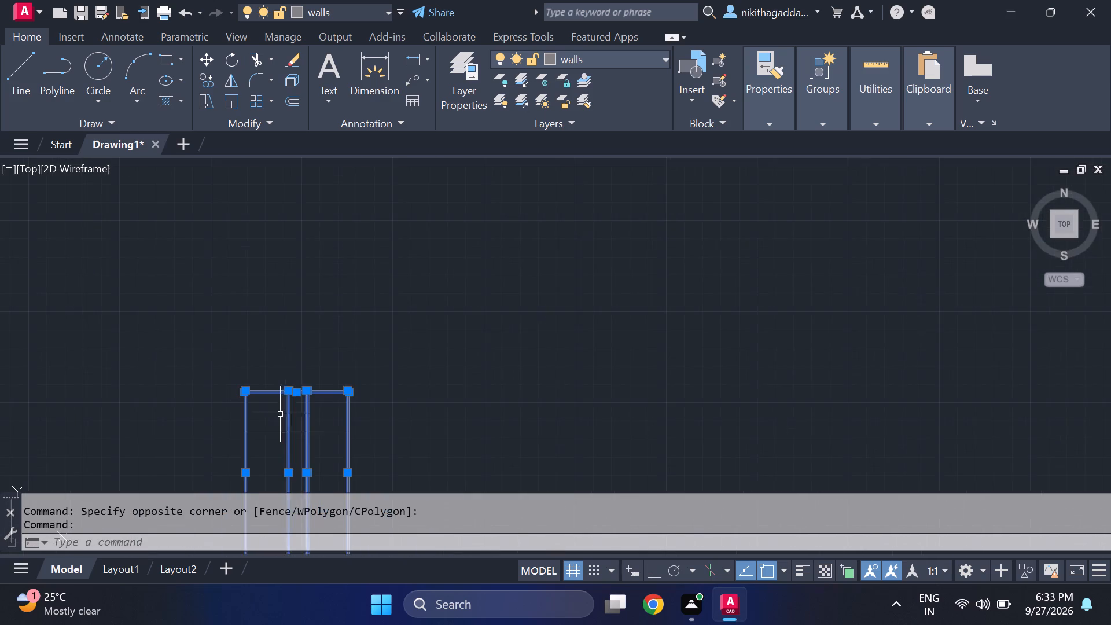
middle_click_drag(293, 432, 301, 324)
scroll(292, 464, "up", 3)
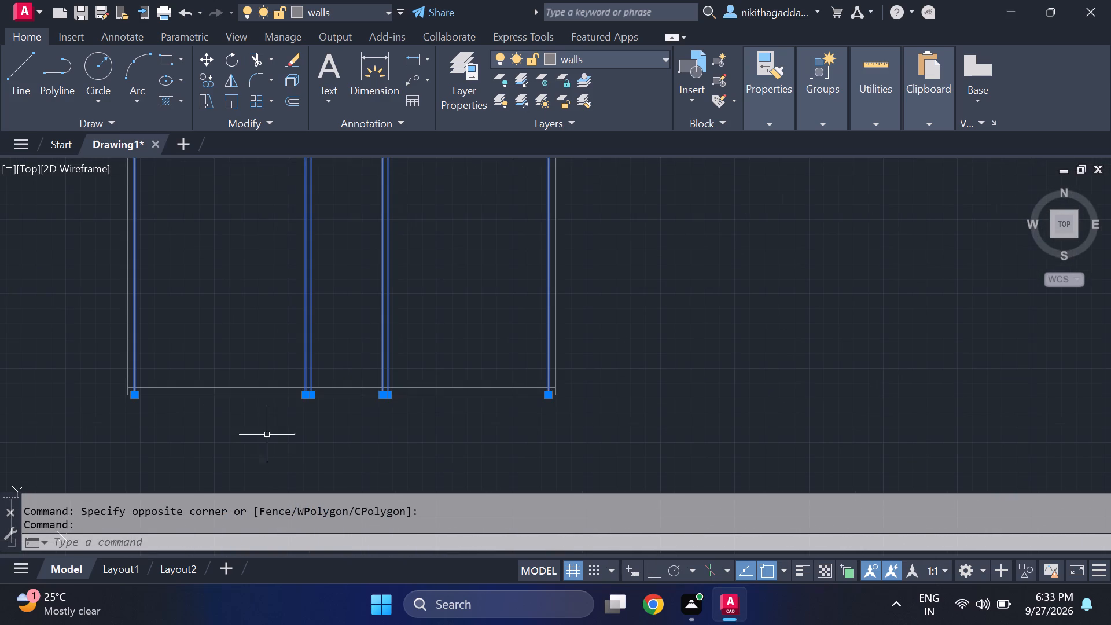
left_click(251, 388)
scroll(284, 323, "down", 3)
middle_click_drag(286, 314, 285, 436)
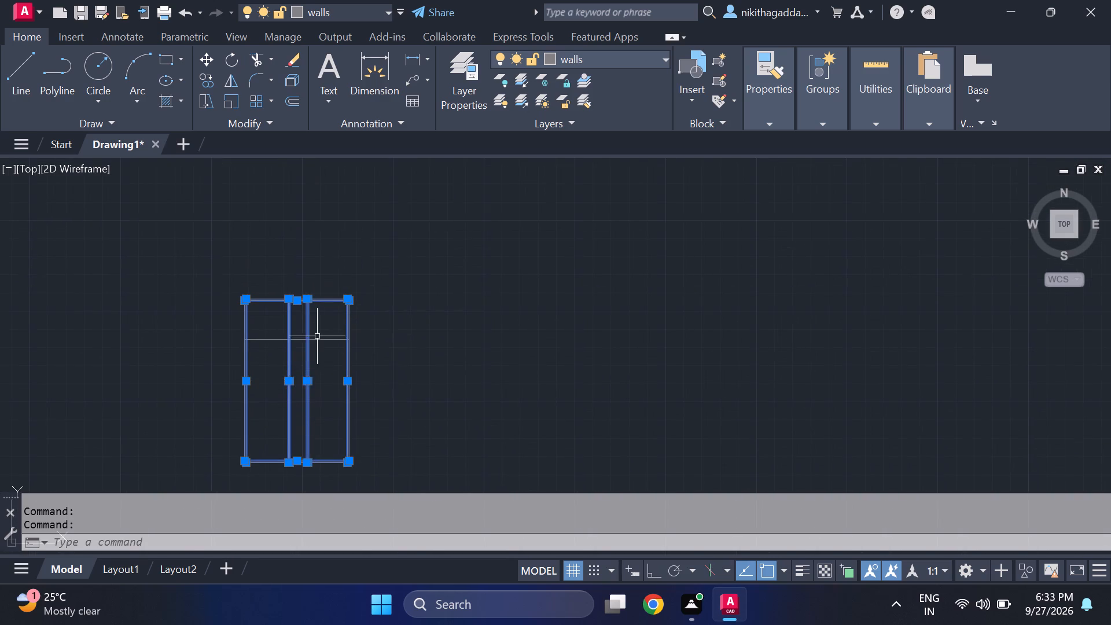
scroll(318, 330, "up", 3)
left_click(318, 330)
left_click(194, 399)
key("Delete")
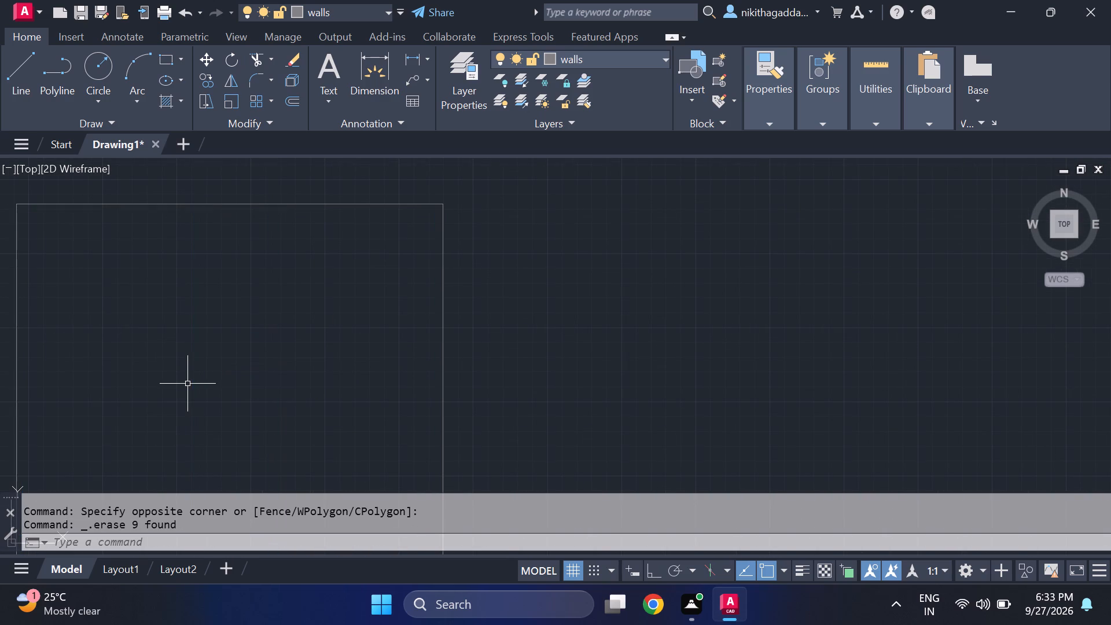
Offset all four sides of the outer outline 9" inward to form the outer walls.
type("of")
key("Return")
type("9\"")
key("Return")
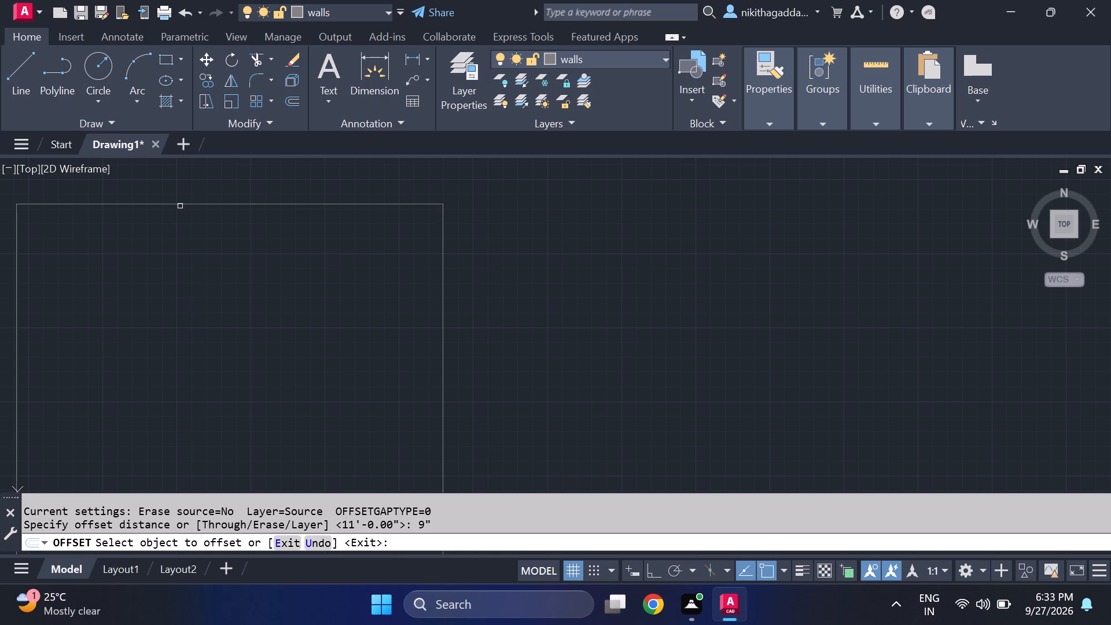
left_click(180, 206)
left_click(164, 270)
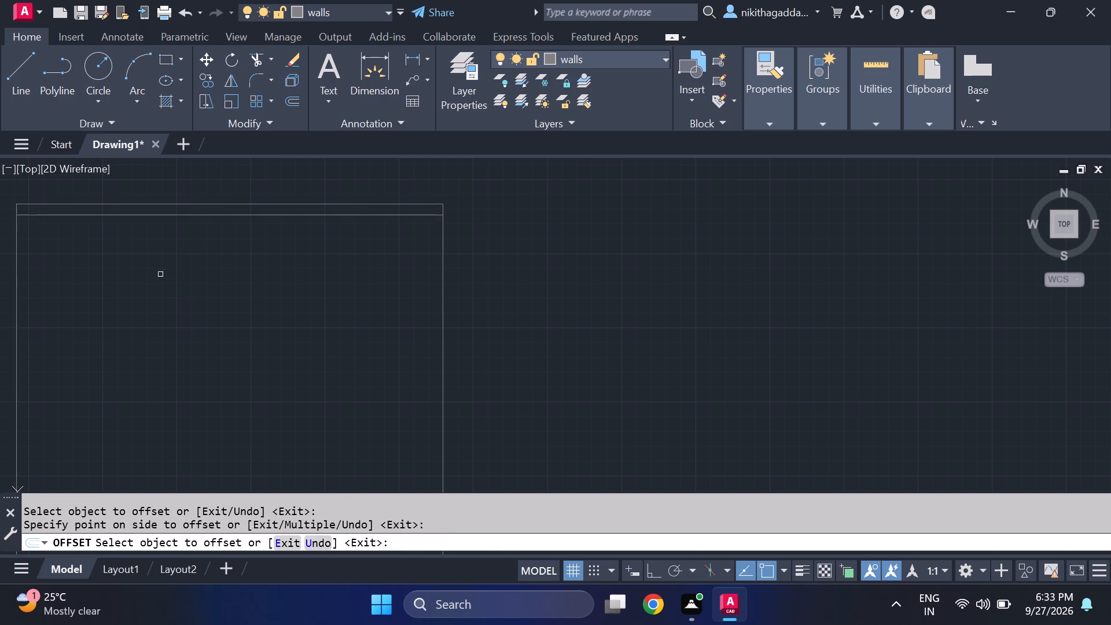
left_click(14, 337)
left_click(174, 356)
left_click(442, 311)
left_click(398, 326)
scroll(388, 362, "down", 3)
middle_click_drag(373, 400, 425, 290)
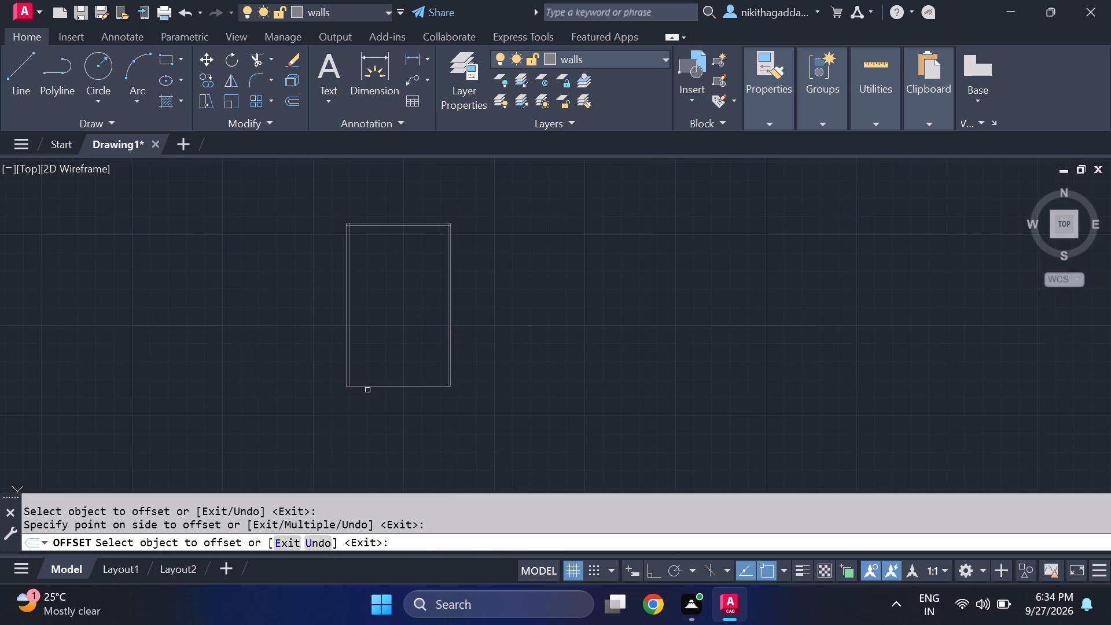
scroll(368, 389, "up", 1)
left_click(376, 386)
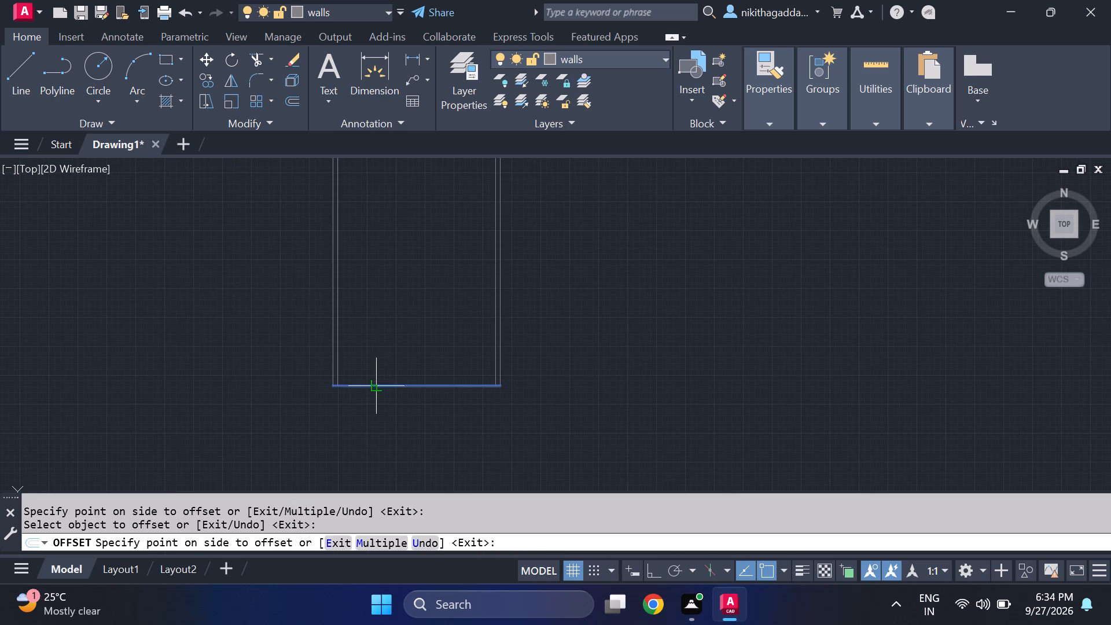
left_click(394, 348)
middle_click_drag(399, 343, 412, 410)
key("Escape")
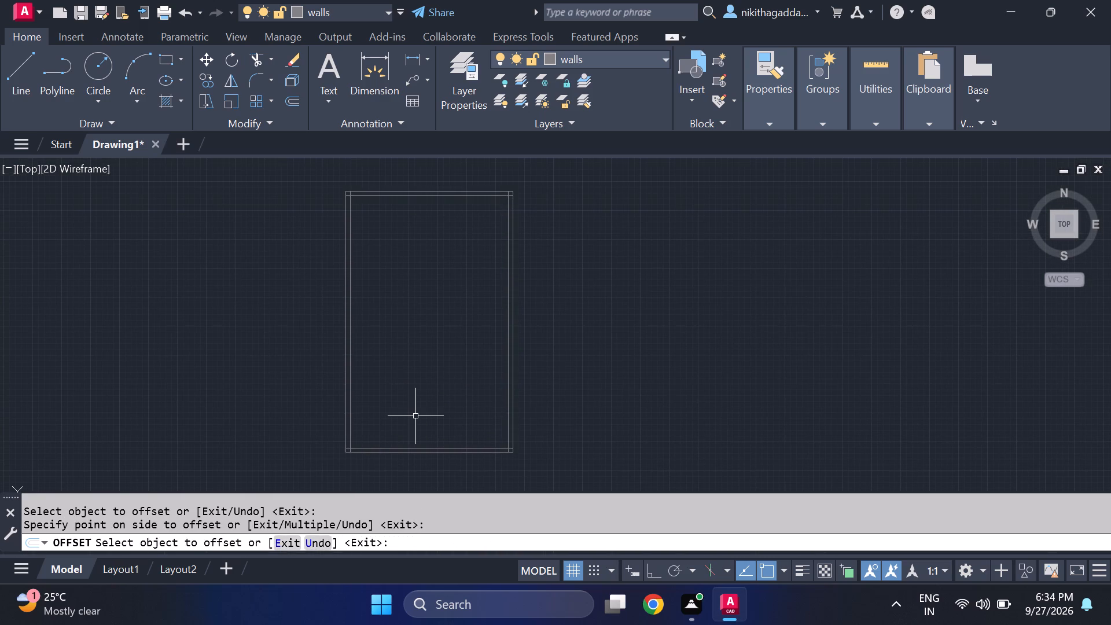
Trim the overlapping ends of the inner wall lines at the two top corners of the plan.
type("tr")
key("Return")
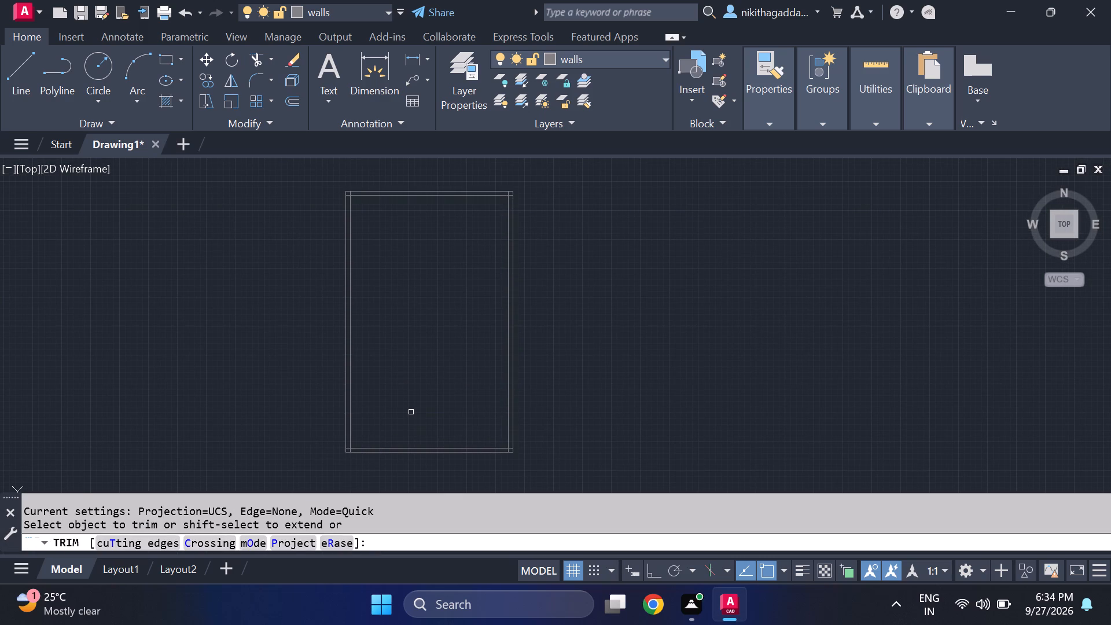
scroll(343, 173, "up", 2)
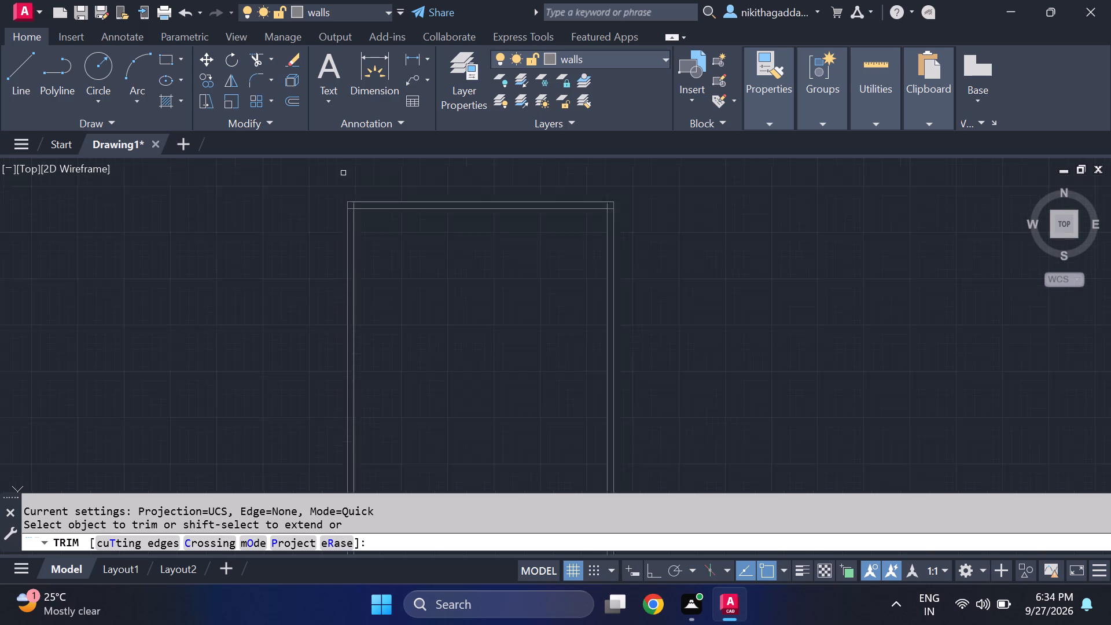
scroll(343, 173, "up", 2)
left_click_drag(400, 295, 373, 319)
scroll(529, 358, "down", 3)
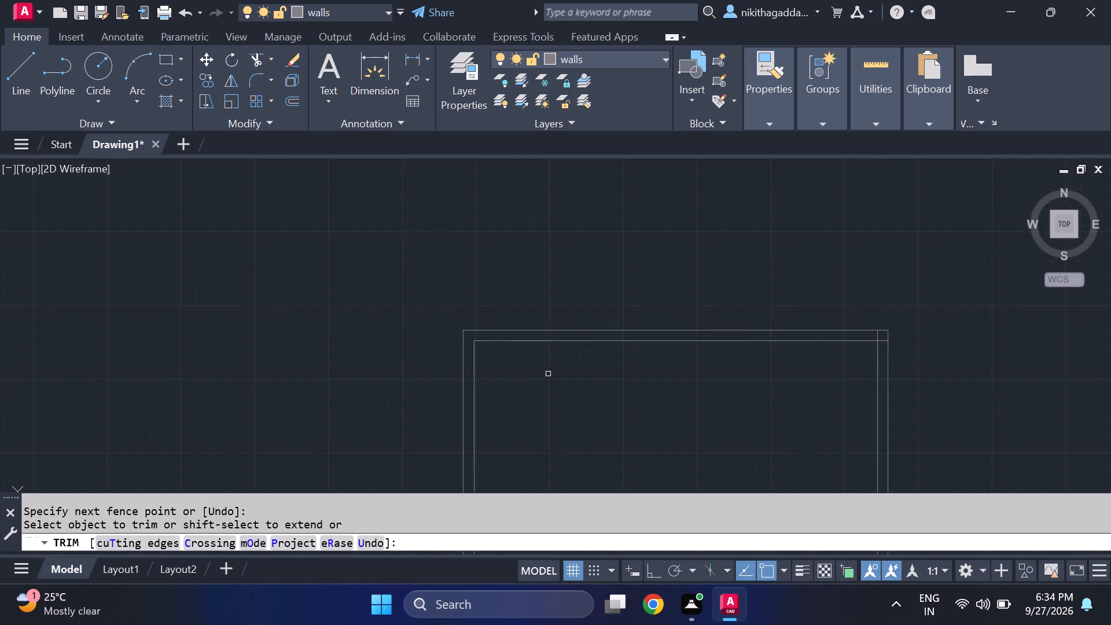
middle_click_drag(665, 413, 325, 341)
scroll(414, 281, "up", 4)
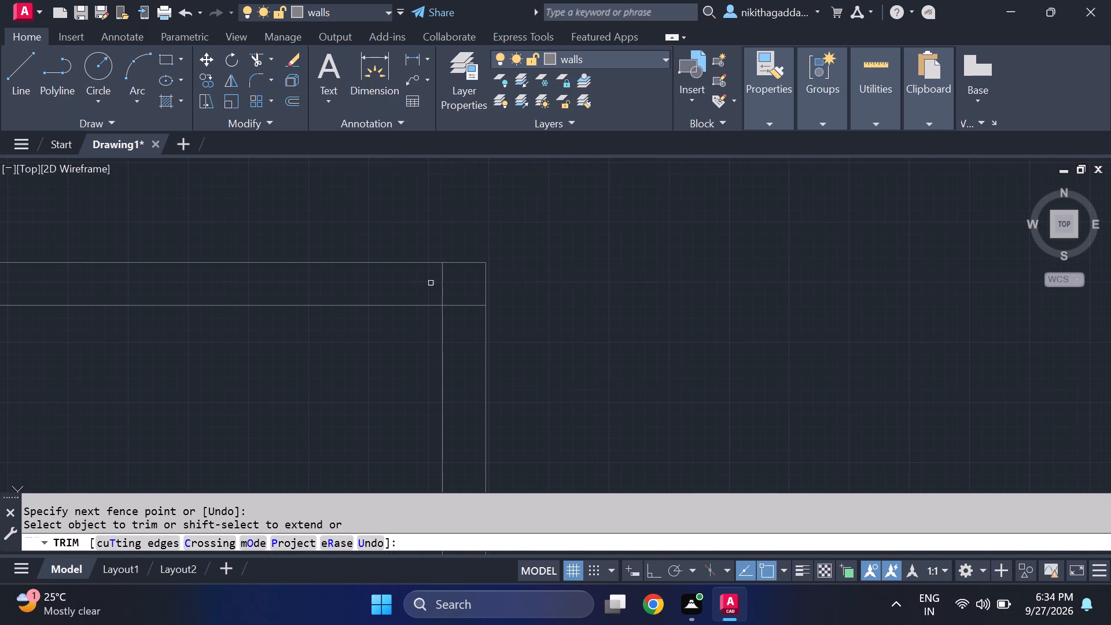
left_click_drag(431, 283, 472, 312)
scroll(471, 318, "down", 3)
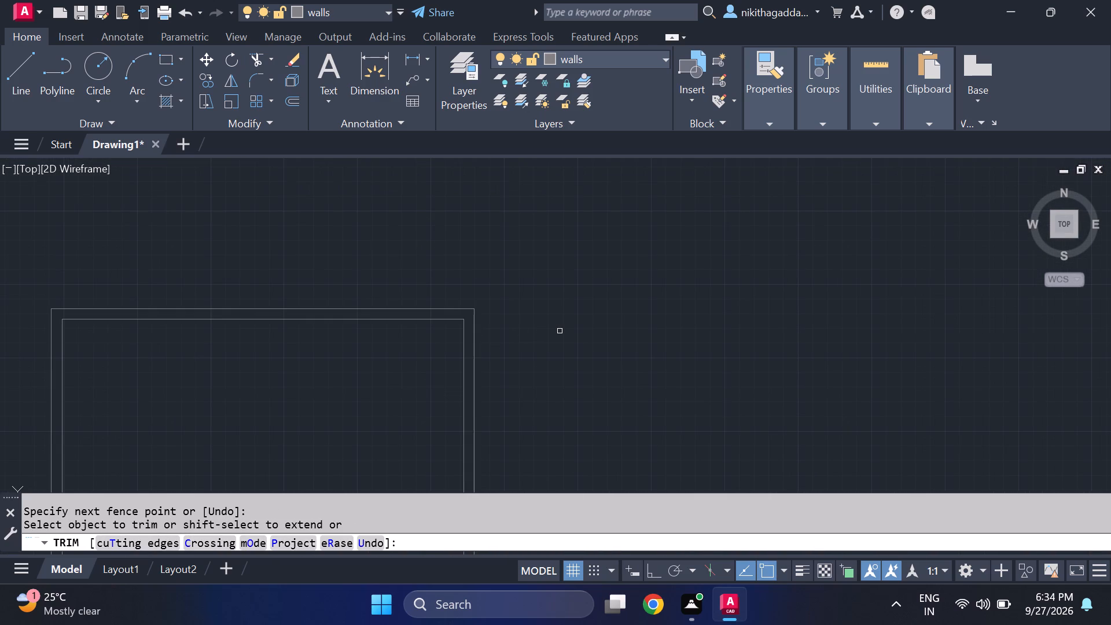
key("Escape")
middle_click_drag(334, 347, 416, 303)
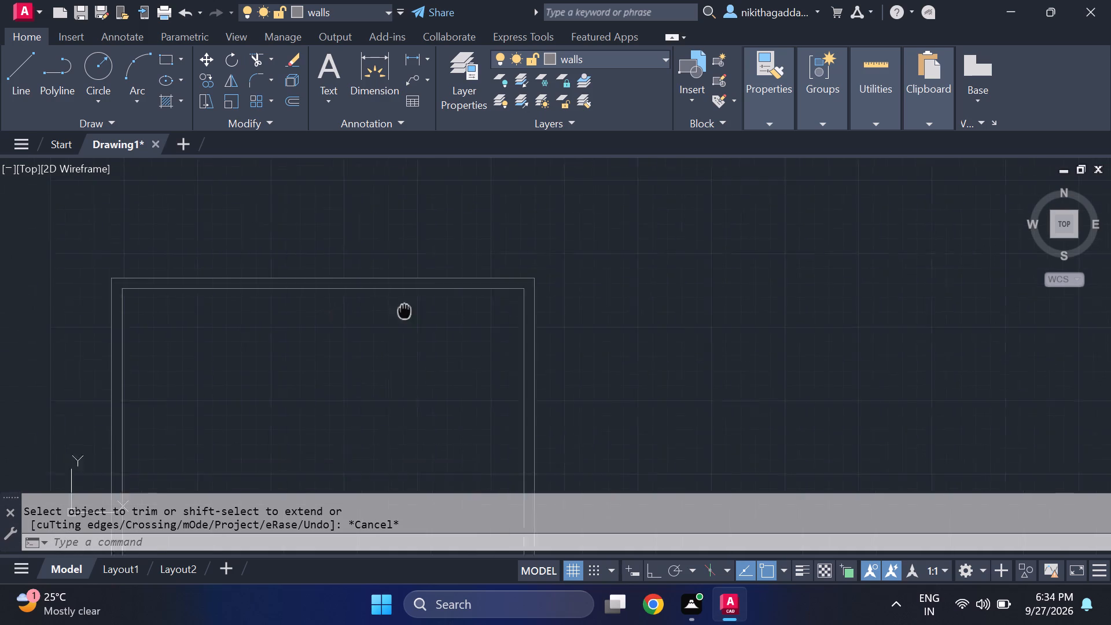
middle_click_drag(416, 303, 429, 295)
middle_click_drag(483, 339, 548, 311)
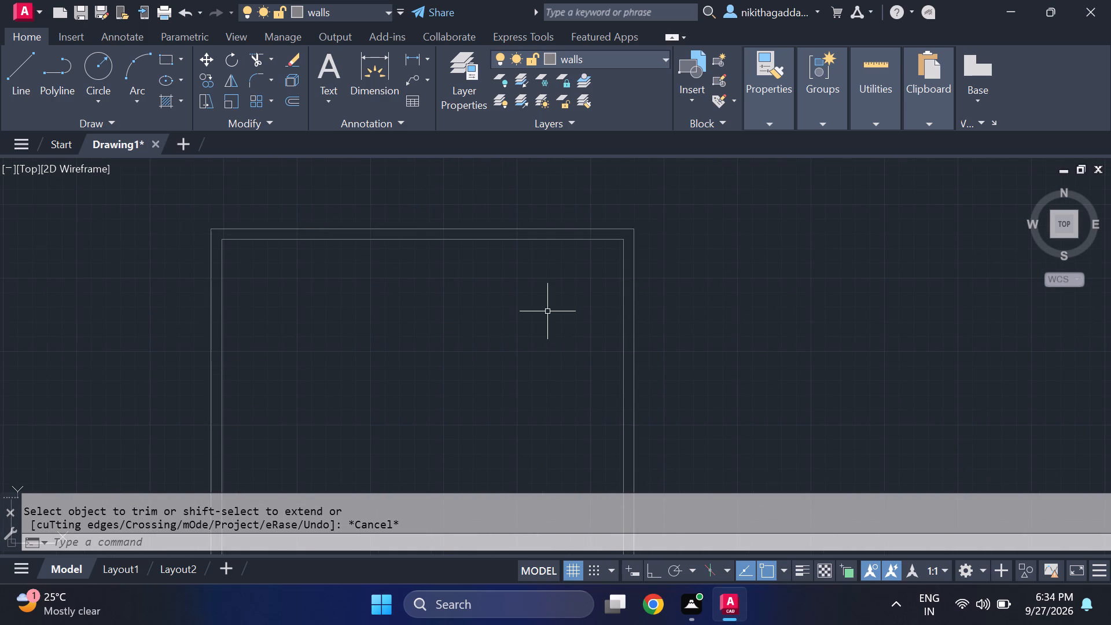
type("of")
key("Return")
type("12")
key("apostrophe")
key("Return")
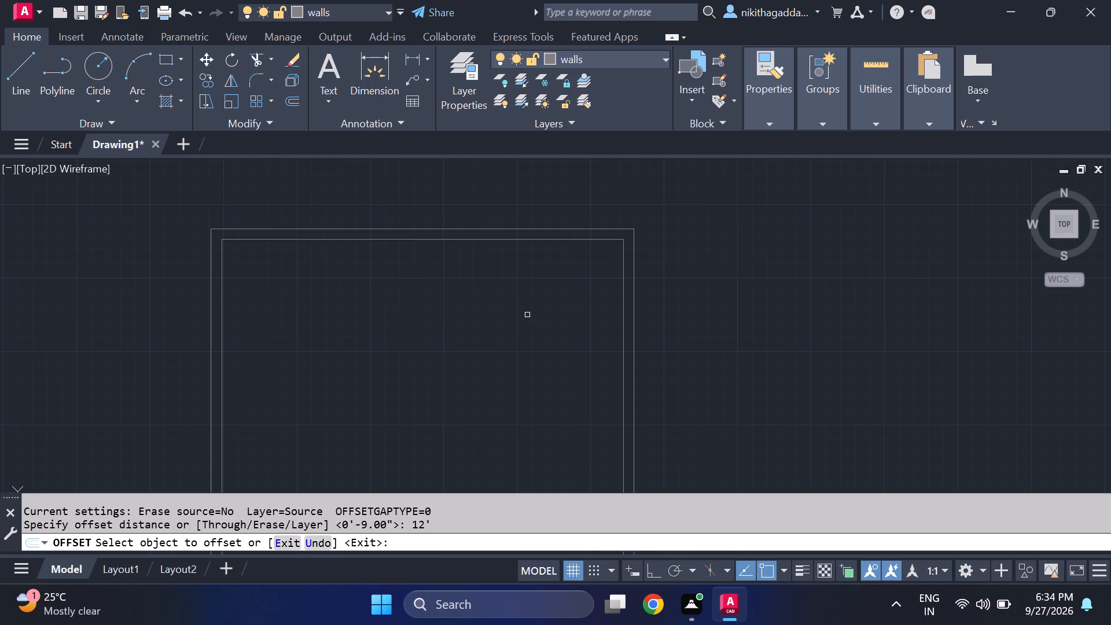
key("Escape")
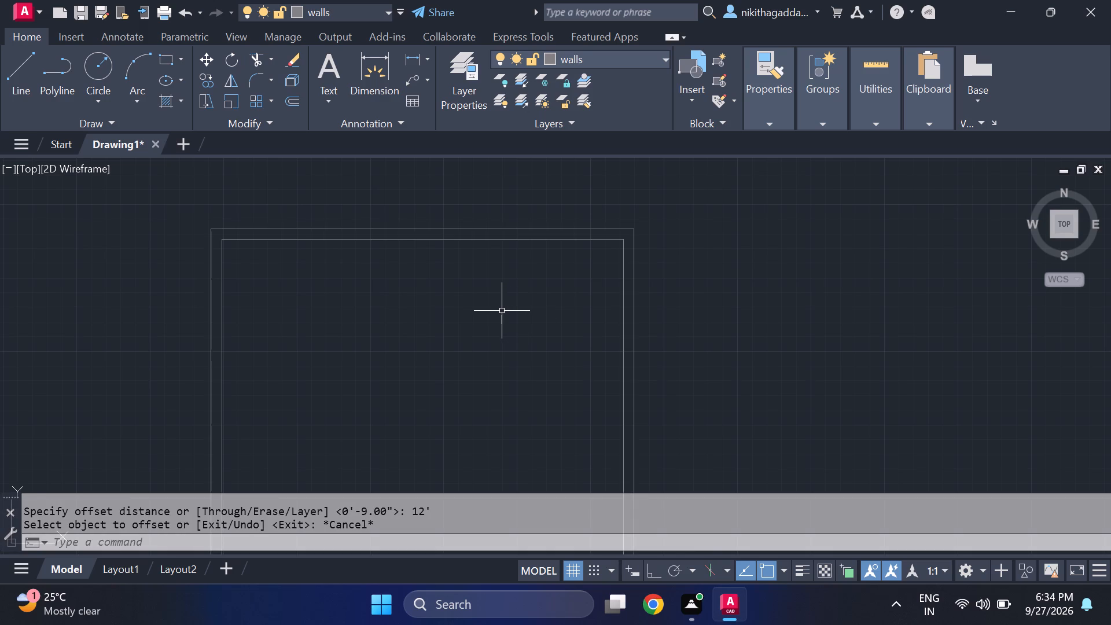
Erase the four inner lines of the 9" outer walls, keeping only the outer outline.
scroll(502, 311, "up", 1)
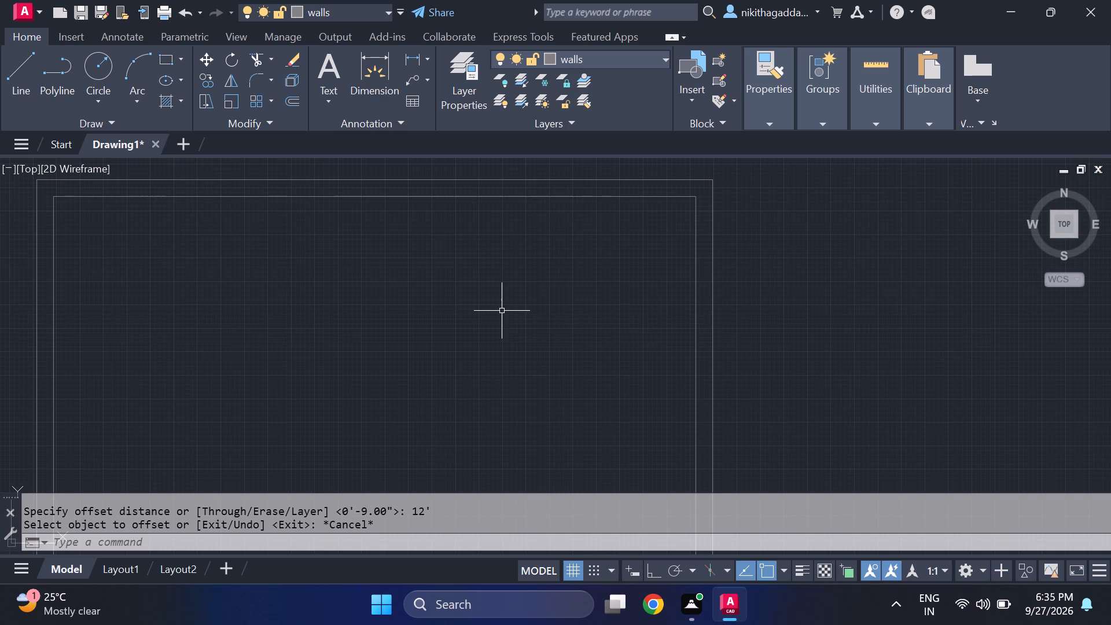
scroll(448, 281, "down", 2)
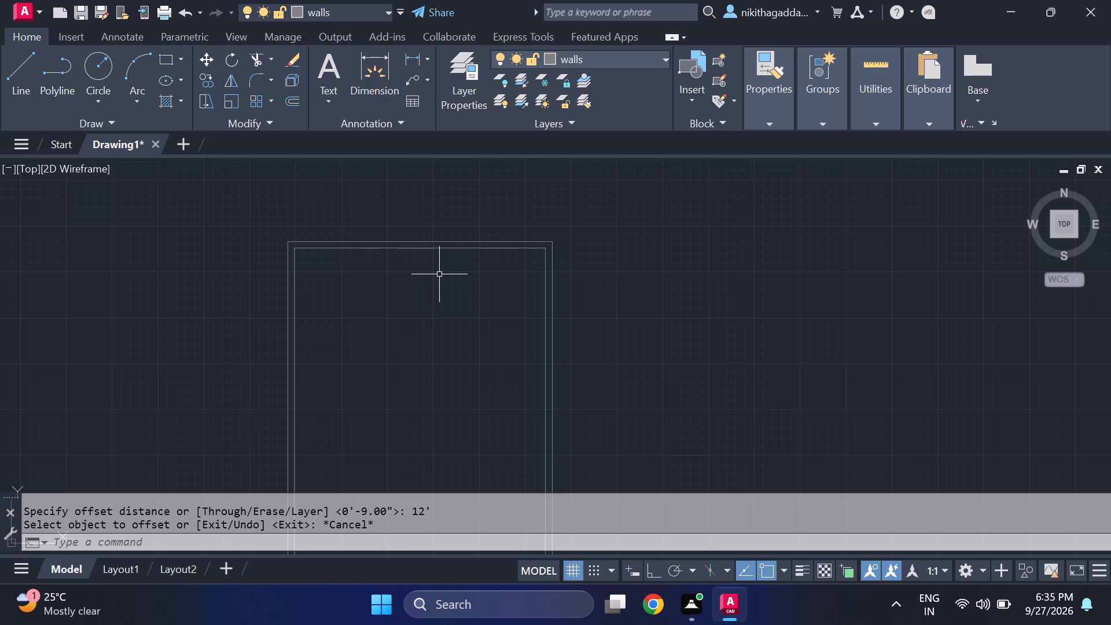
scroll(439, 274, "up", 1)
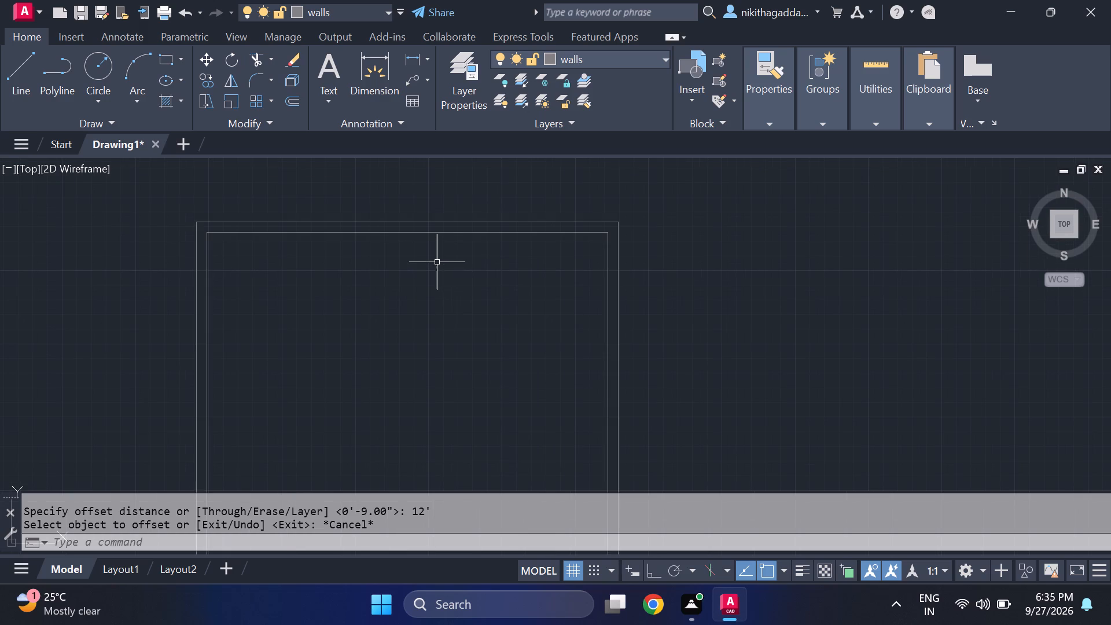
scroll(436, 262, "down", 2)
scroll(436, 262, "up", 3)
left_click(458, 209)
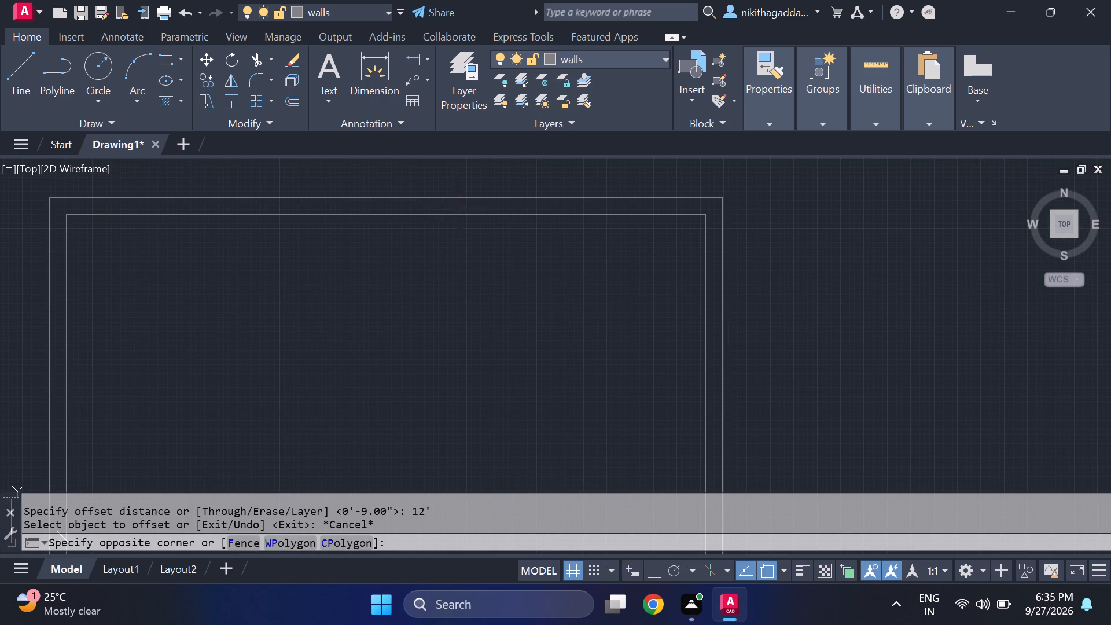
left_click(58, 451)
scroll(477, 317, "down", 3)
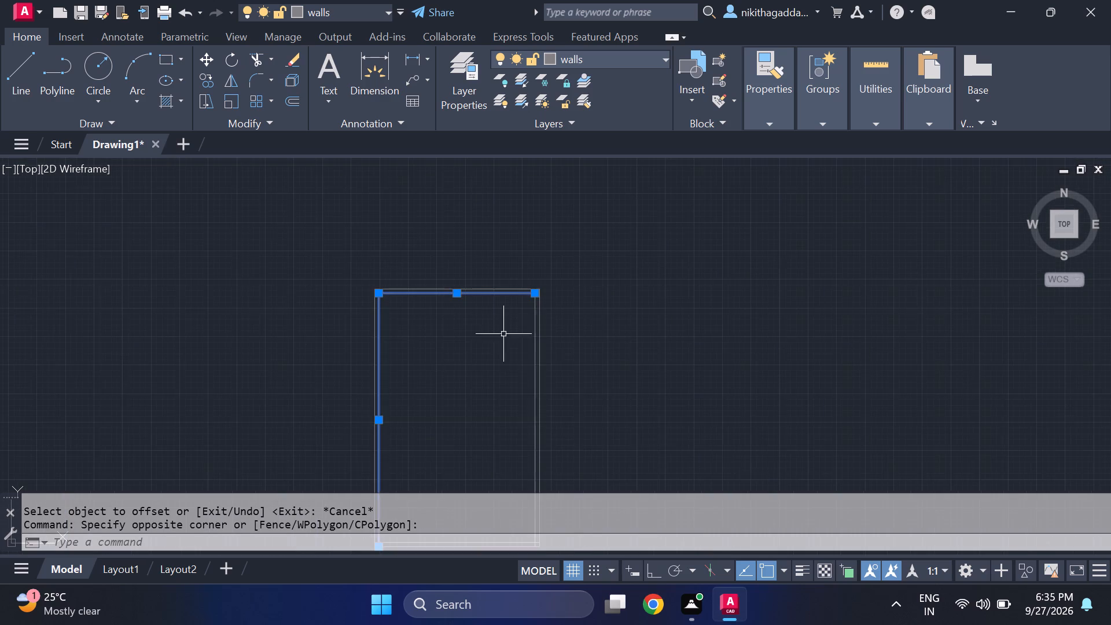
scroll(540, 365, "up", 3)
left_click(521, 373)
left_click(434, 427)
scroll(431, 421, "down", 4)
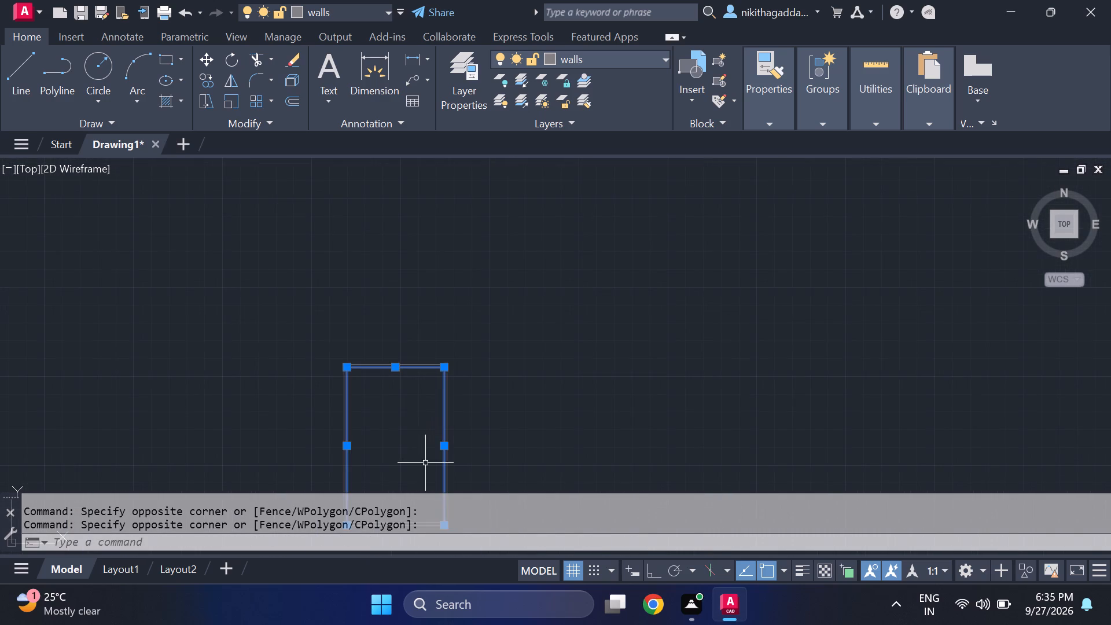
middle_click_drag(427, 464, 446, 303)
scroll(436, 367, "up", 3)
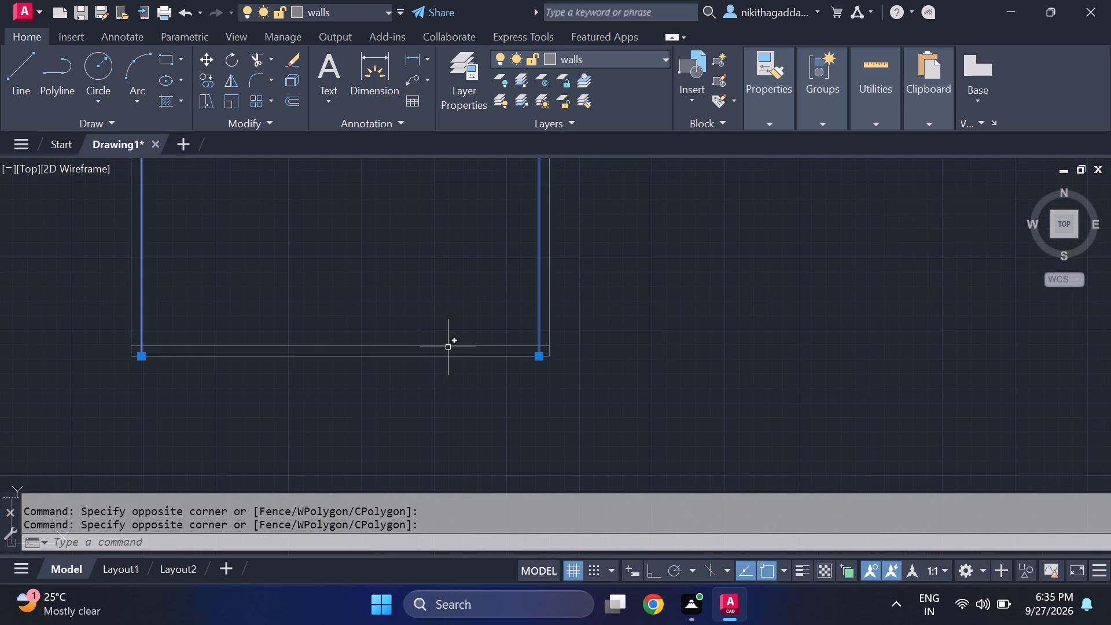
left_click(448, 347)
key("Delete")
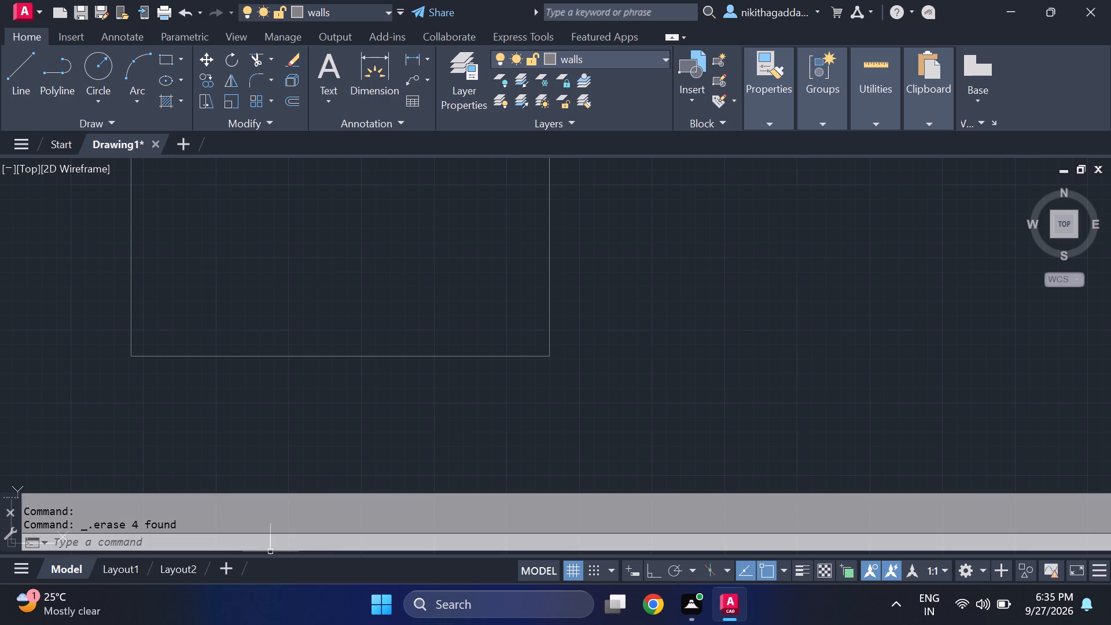
Erase the bottom line of the plan's outer outline.
left_click_drag(410, 297, 409, 303)
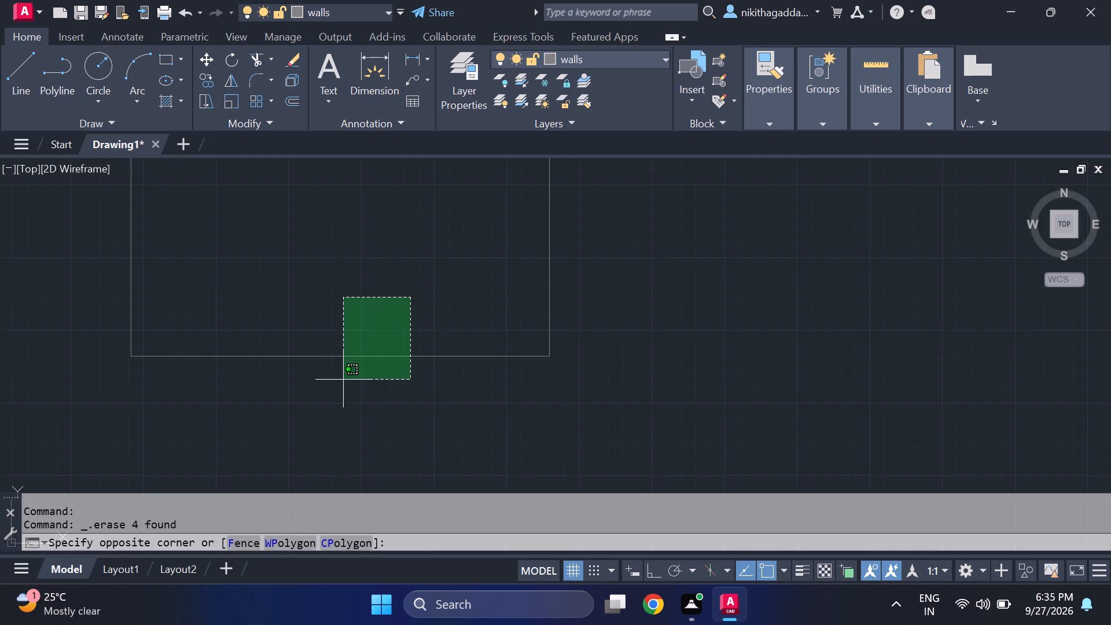
left_click(343, 380)
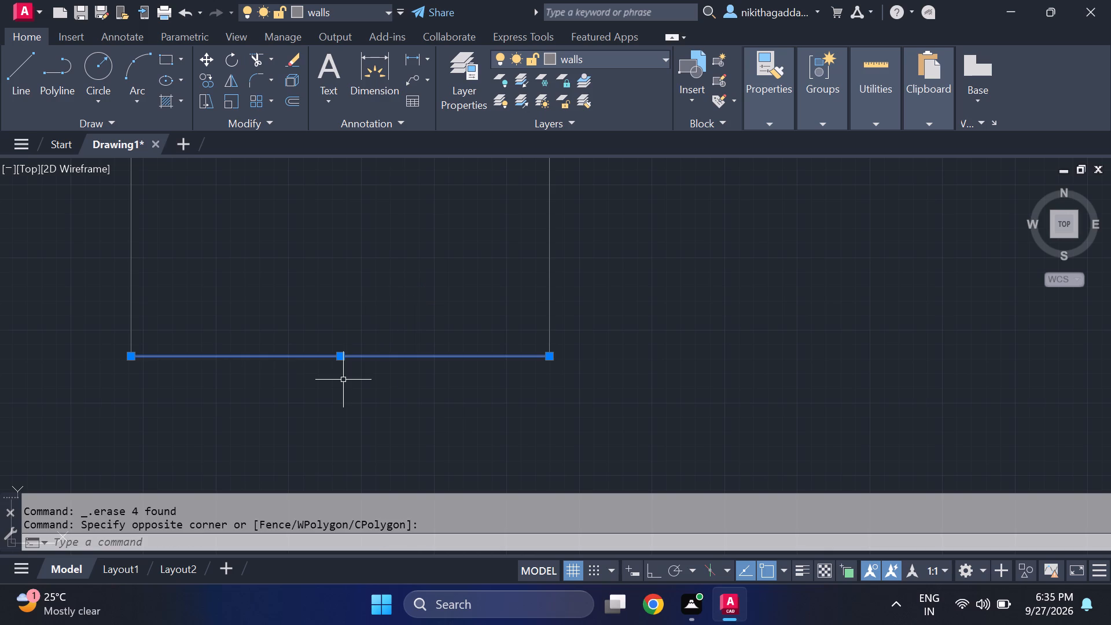
key("Delete")
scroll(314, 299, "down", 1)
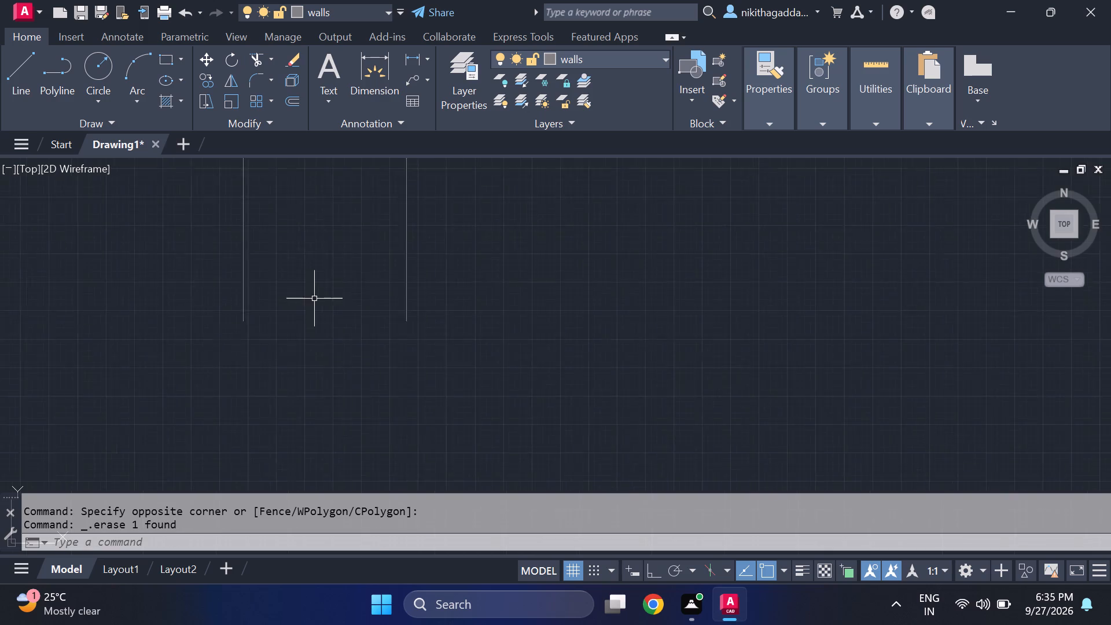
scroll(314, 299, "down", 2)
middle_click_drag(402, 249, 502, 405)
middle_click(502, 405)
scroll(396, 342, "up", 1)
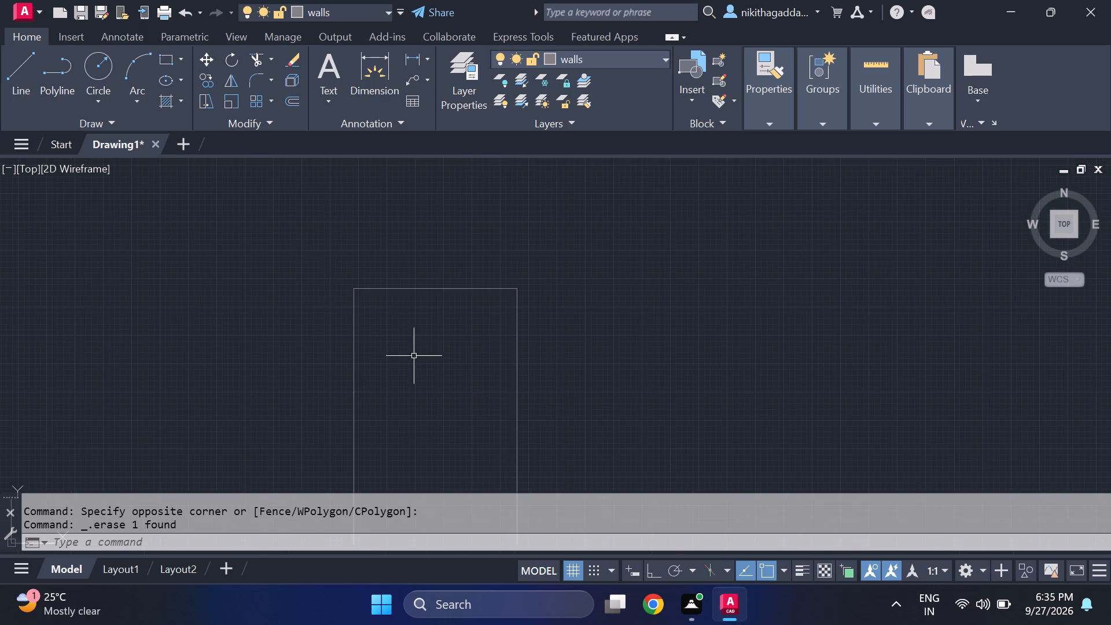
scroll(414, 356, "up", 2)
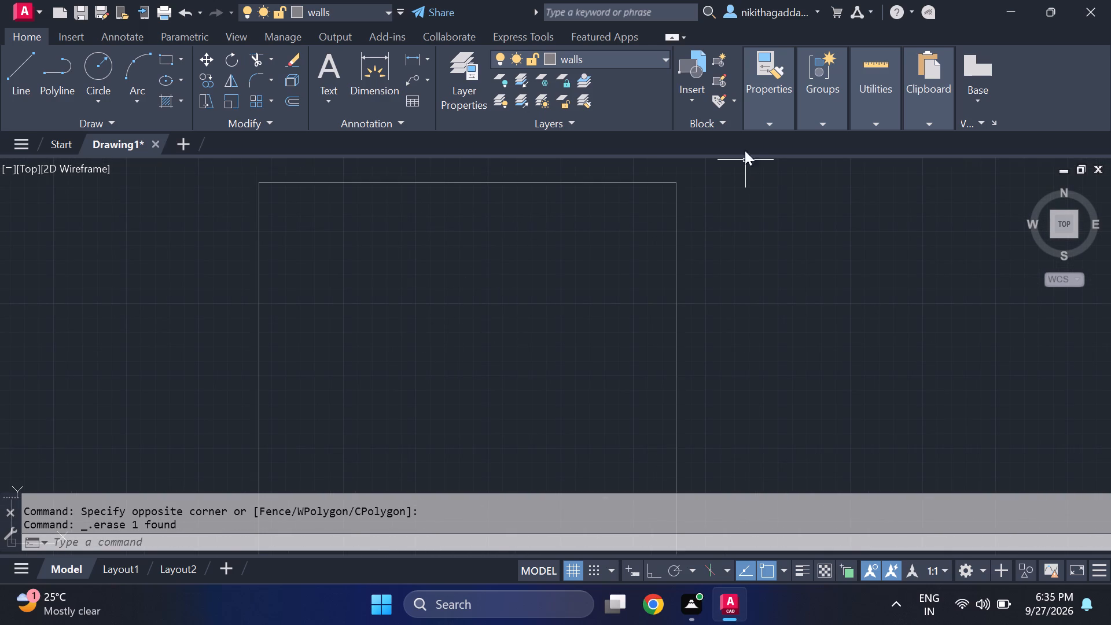
Load the ACAD_ISO02W100 (ISO dash) linetype into the drawing.
left_click(762, 109)
left_click(953, 187)
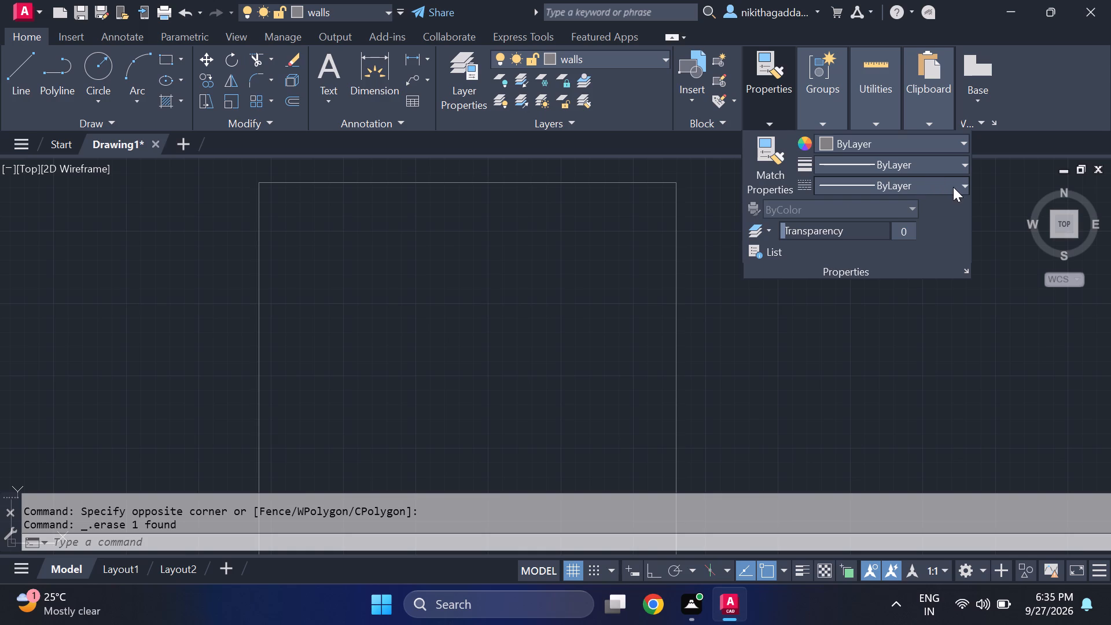
left_click(841, 265)
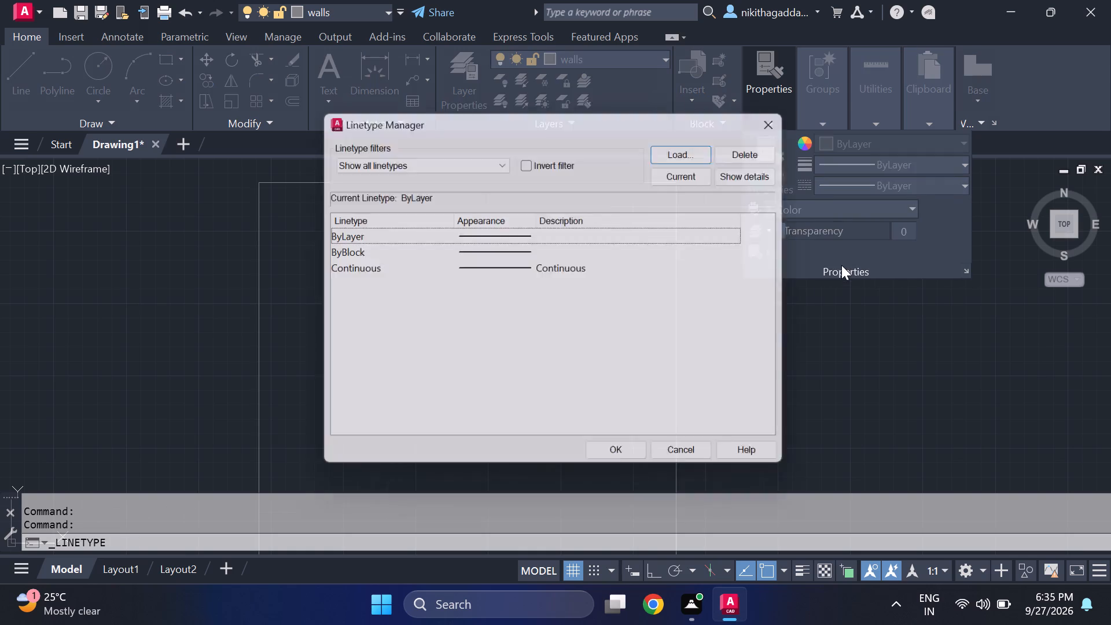
left_click(683, 149)
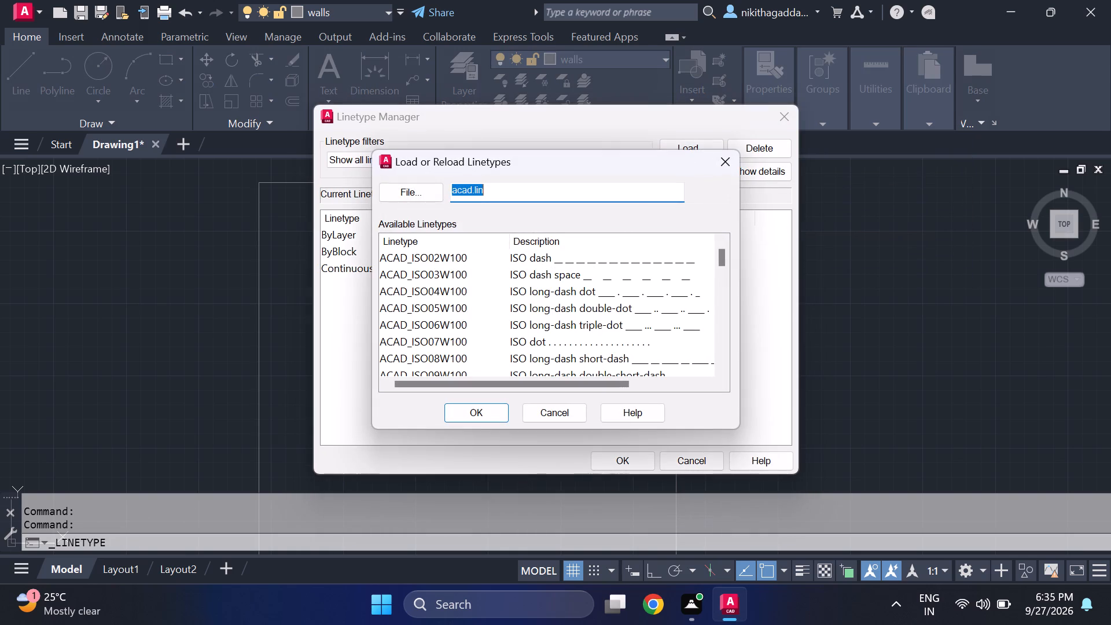
left_click(601, 263)
left_click(487, 421)
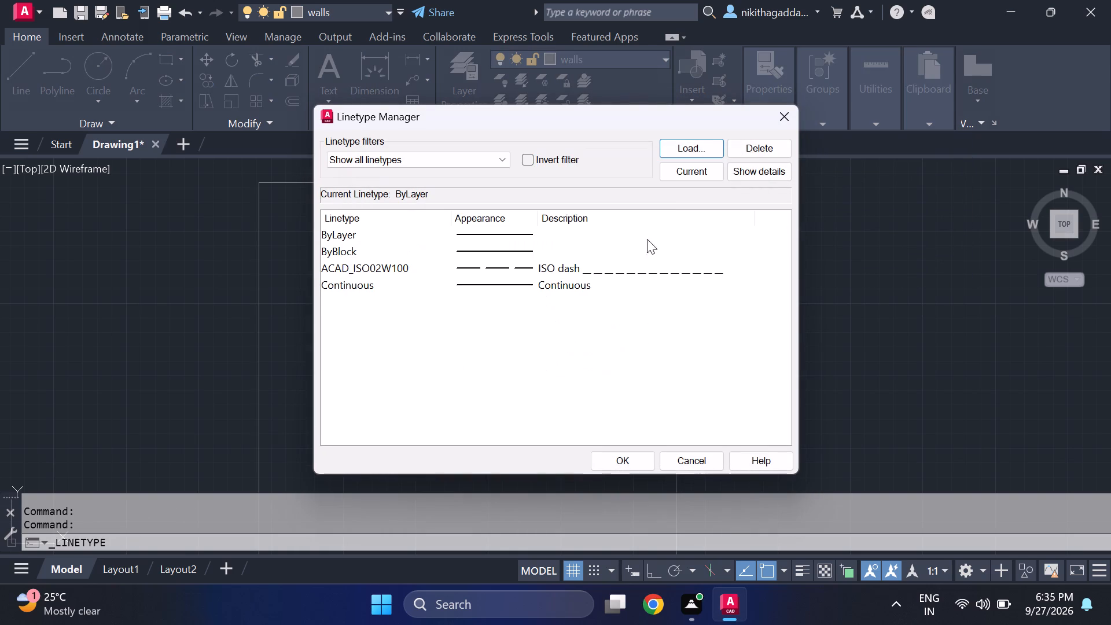
left_click(662, 271)
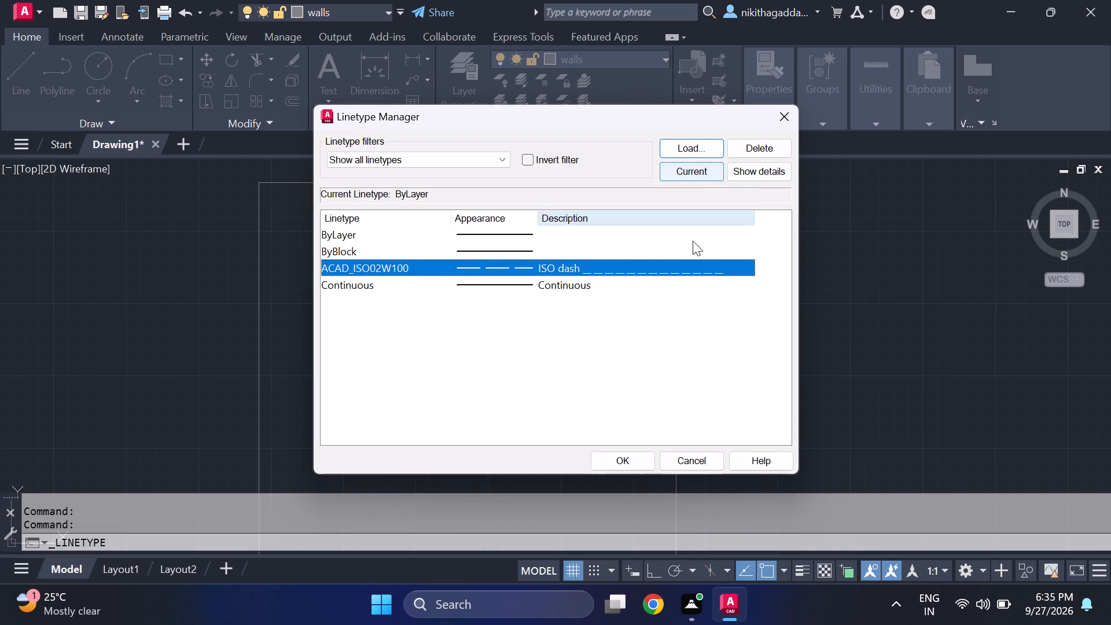
left_click(635, 455)
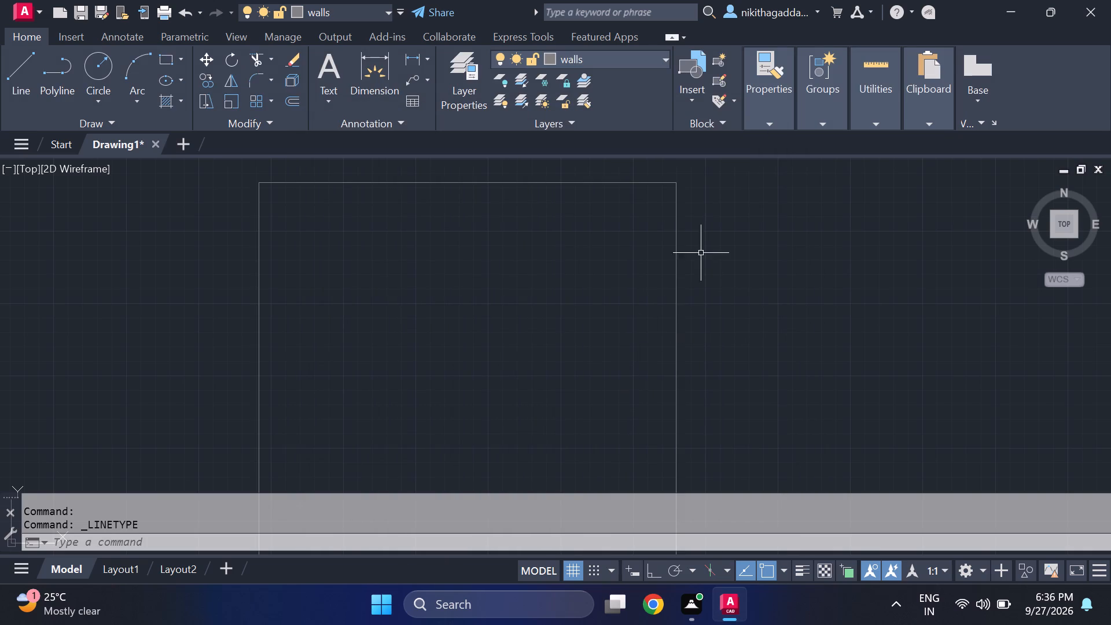
Apply the ACAD_ISO02W100 linetype to the three remaining lines of the outer outline.
left_click(723, 174)
left_click(211, 469)
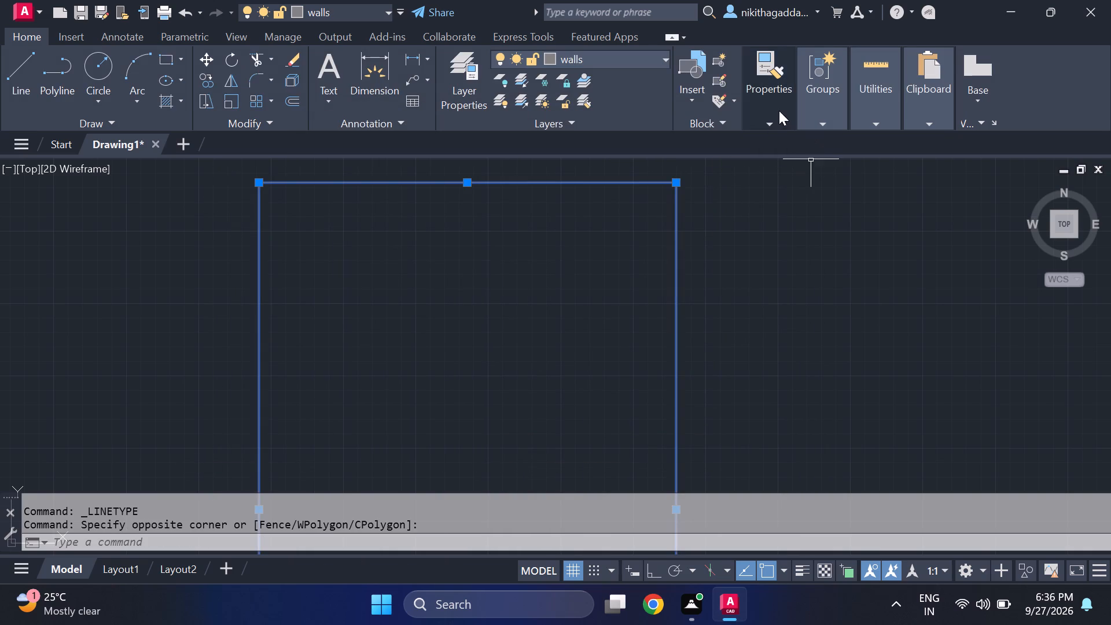
left_click(779, 111)
left_click(772, 108)
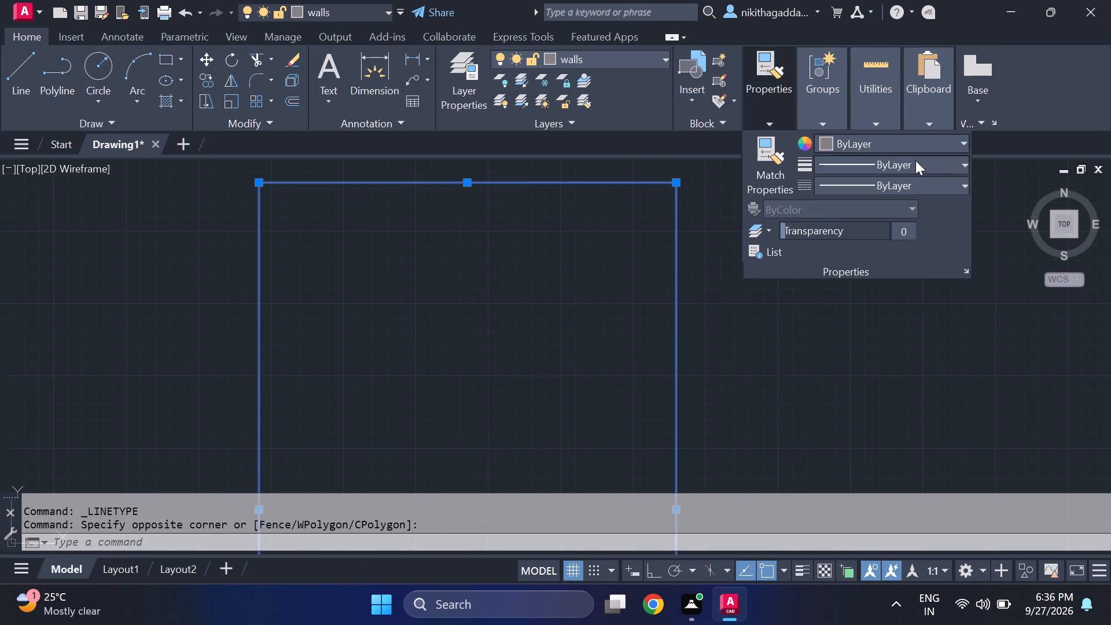
left_click(943, 185)
left_click(907, 245)
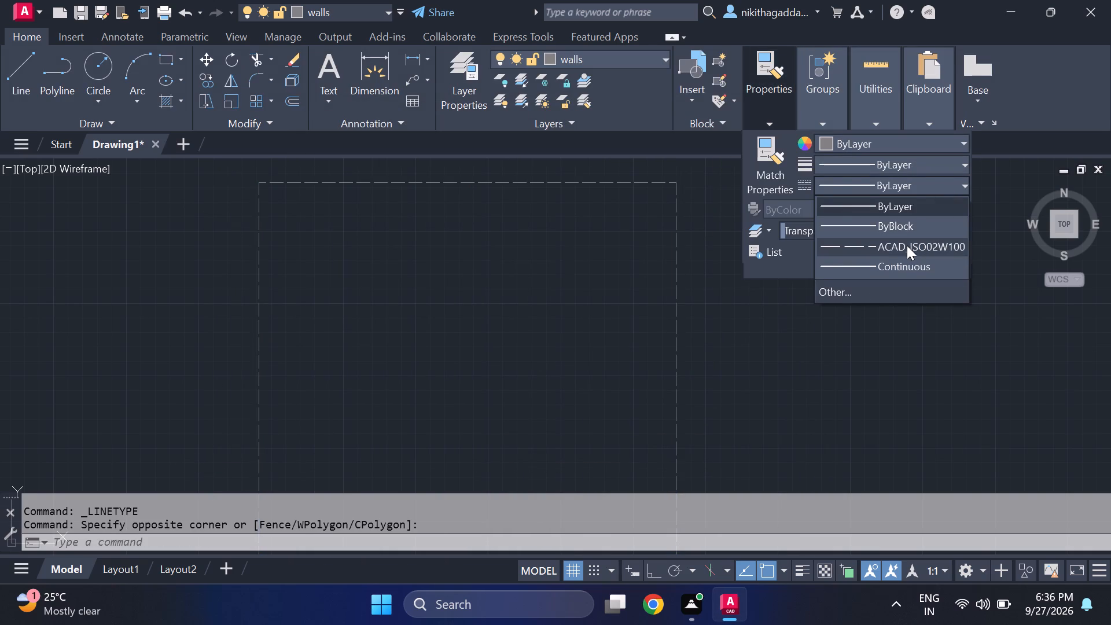
key("Escape")
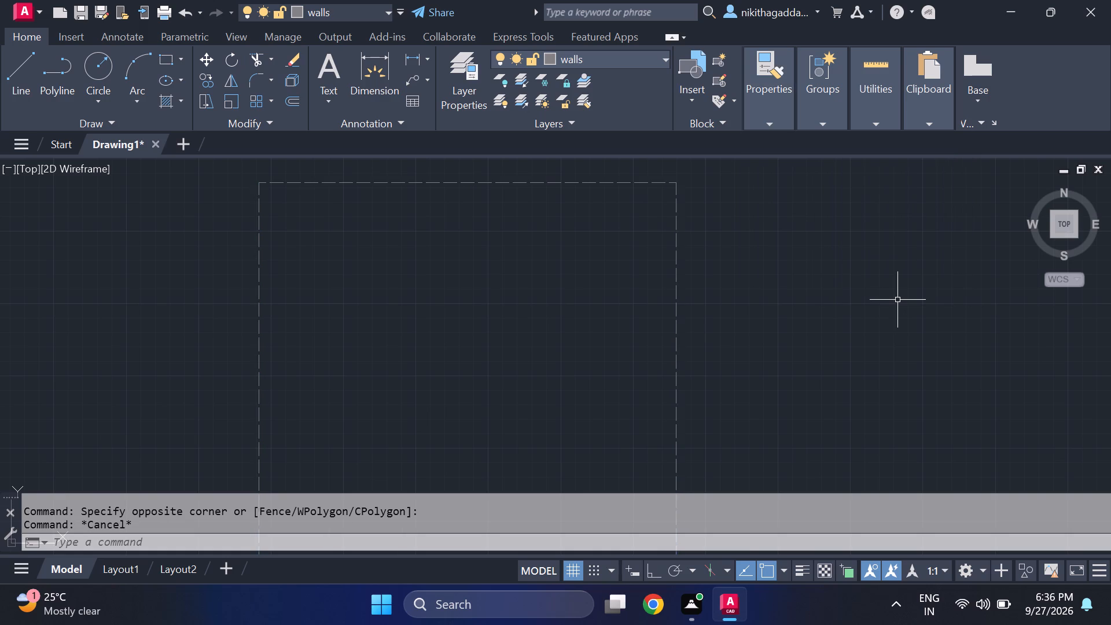
With ortho on, draw a top wall line about 28' long inside the dashed outline and a right wall line down to the outline's lower end.
scroll(428, 355, "down", 1)
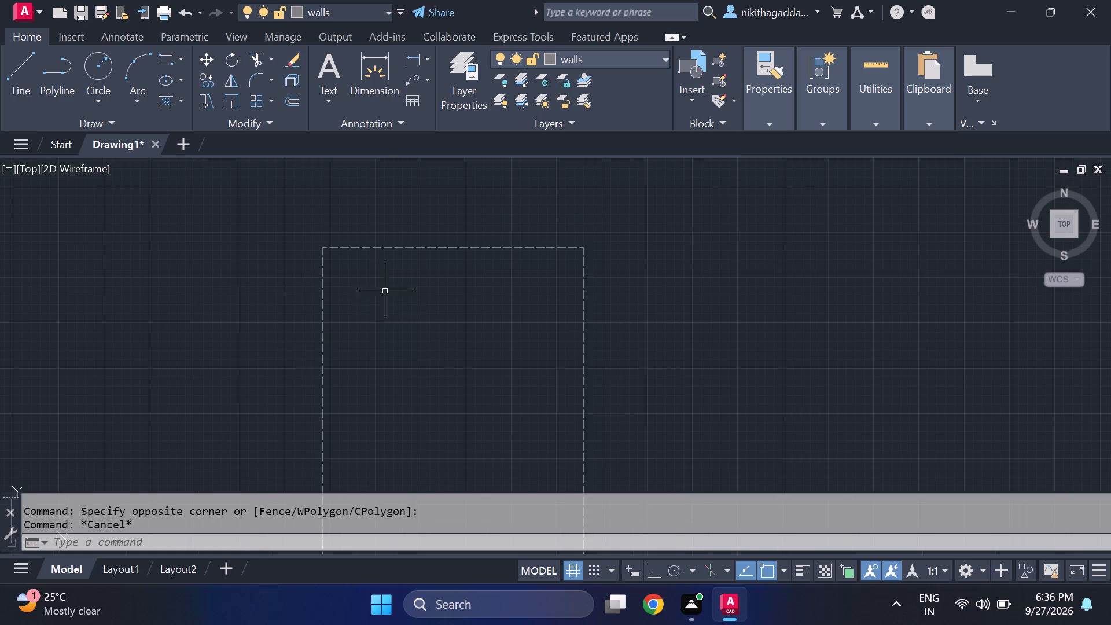
scroll(378, 275, "up", 2)
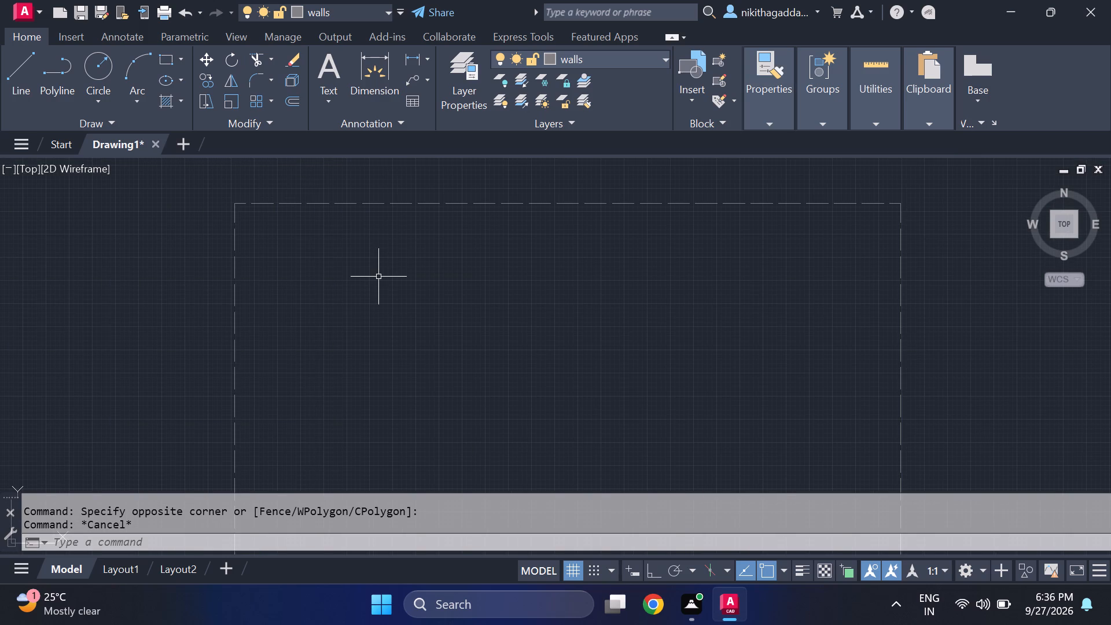
key("l")
key("Return")
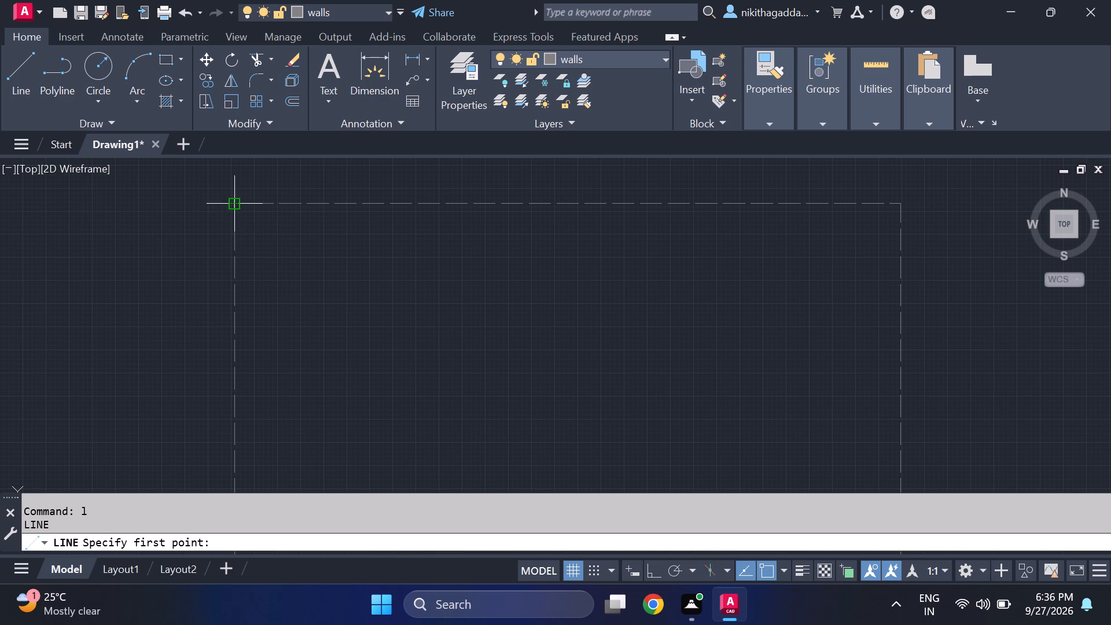
left_click(257, 257)
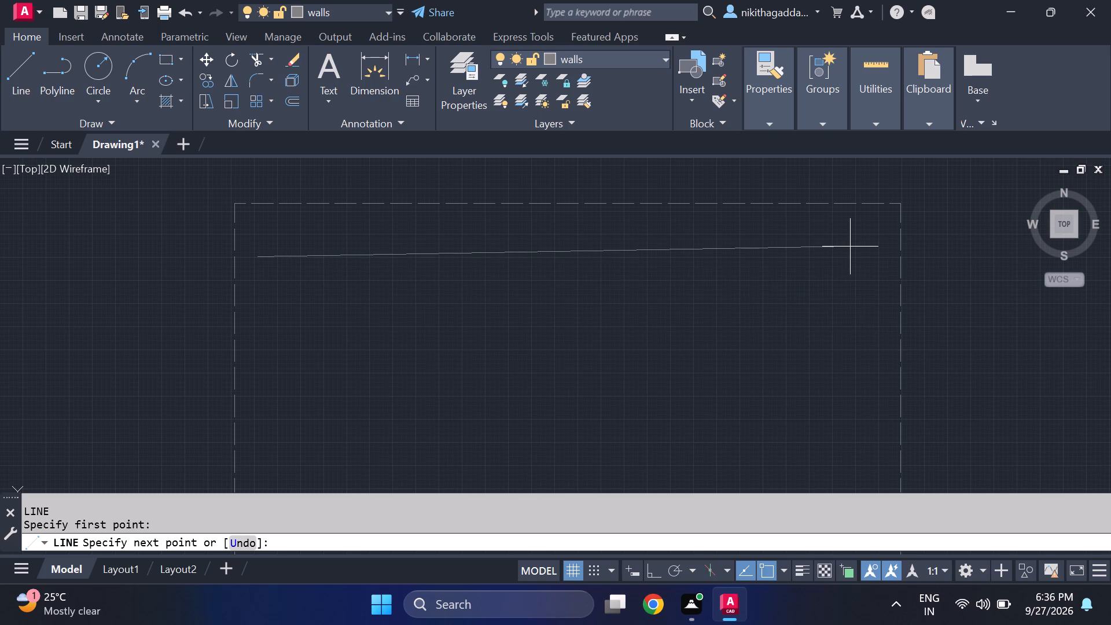
key("F8")
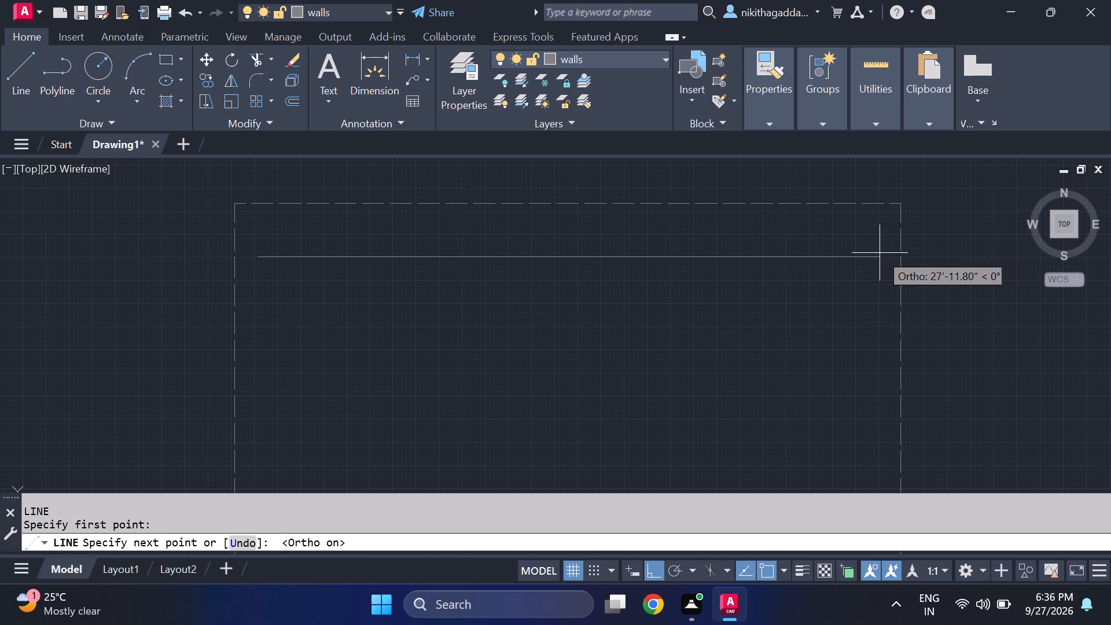
left_click(880, 253)
scroll(856, 459, "down", 2)
middle_click_drag(852, 461, 833, 400)
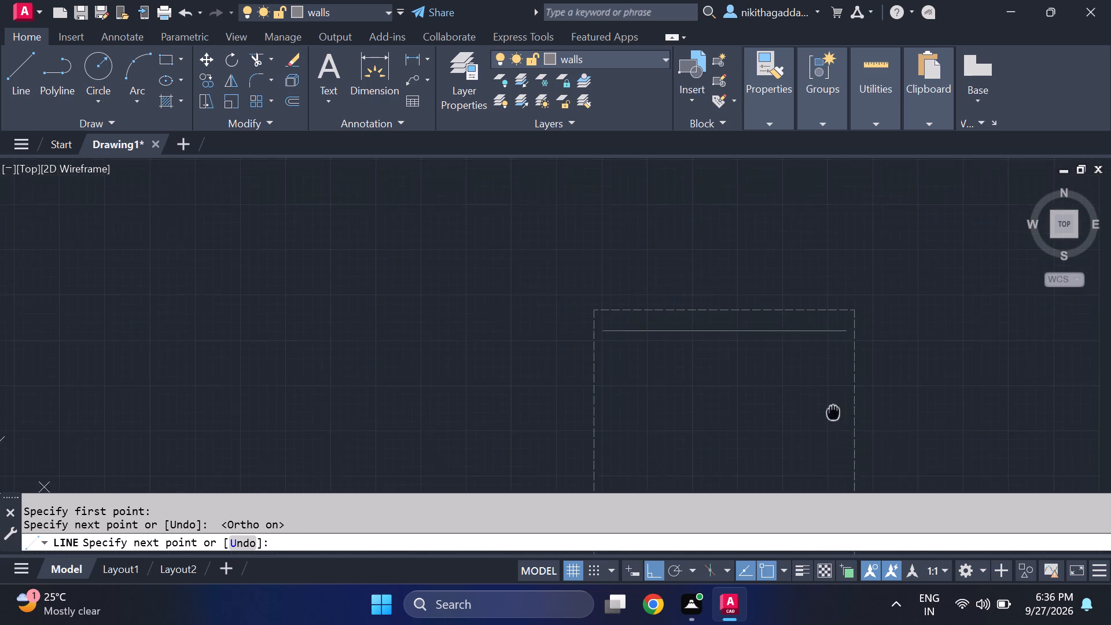
middle_click_drag(833, 400, 815, 253)
middle_click_drag(816, 469, 799, 344)
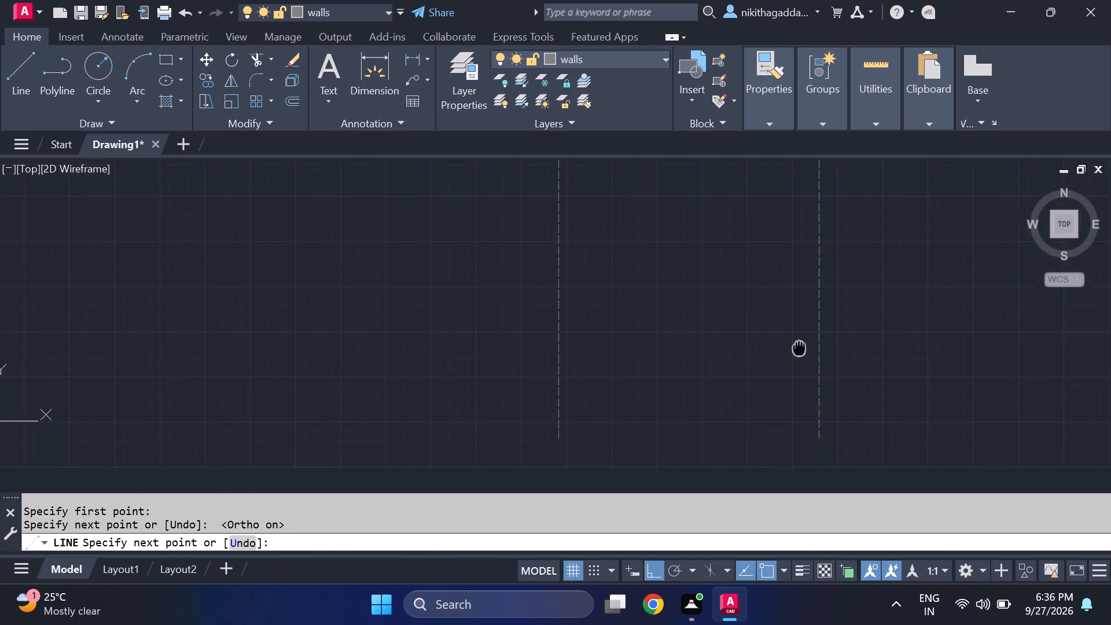
middle_click_drag(799, 344, 793, 247)
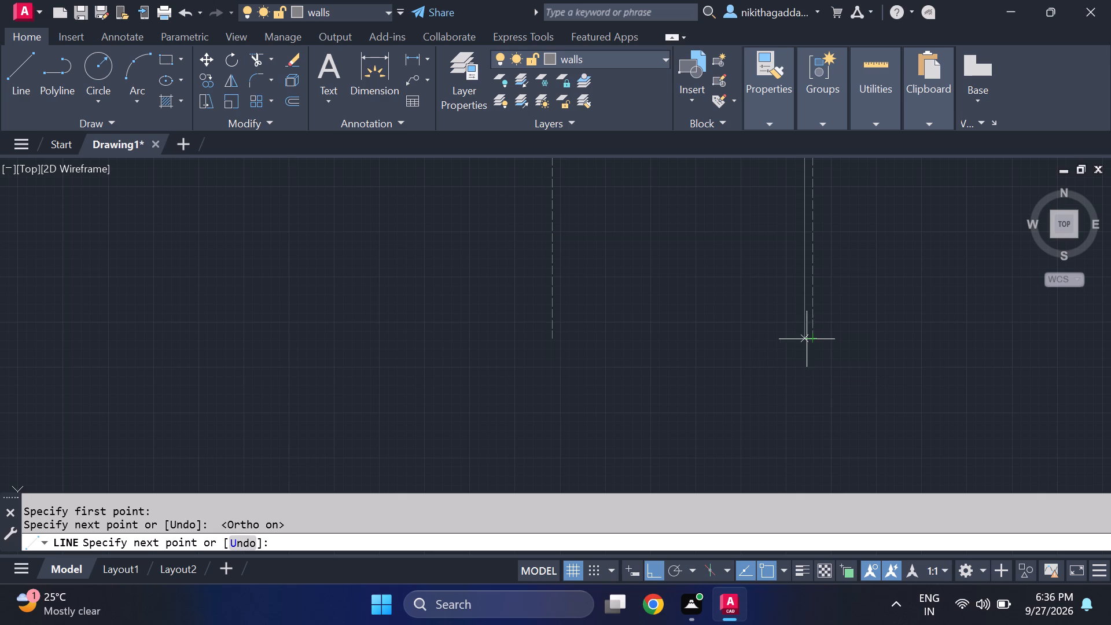
left_click(804, 340)
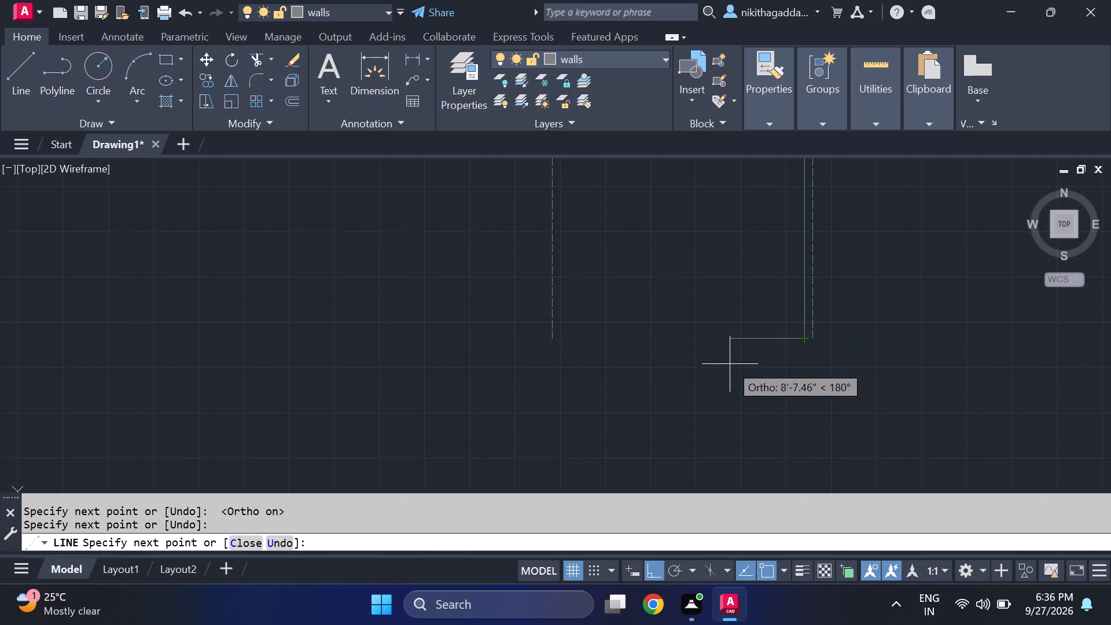
key("Escape")
Draw the left wall line about 44'-9" long, from the top wall line's left end down to the dashed outline's lower end.
scroll(708, 345, "down", 2)
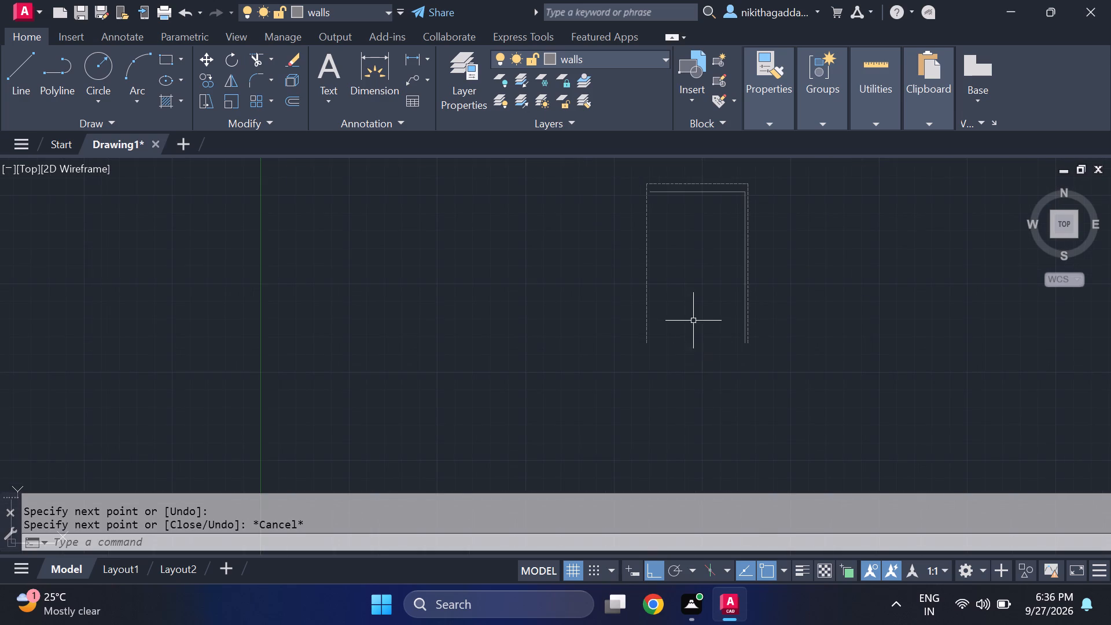
middle_click_drag(691, 318, 688, 388)
scroll(645, 303, "up", 1)
key("l")
key("Return")
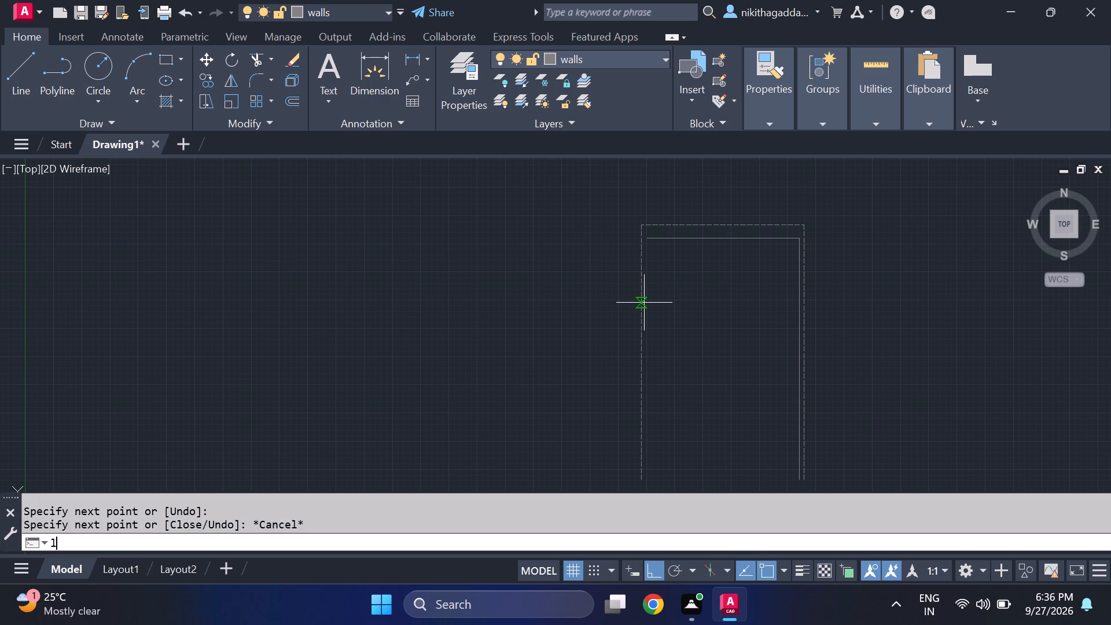
scroll(590, 247, "up", 2)
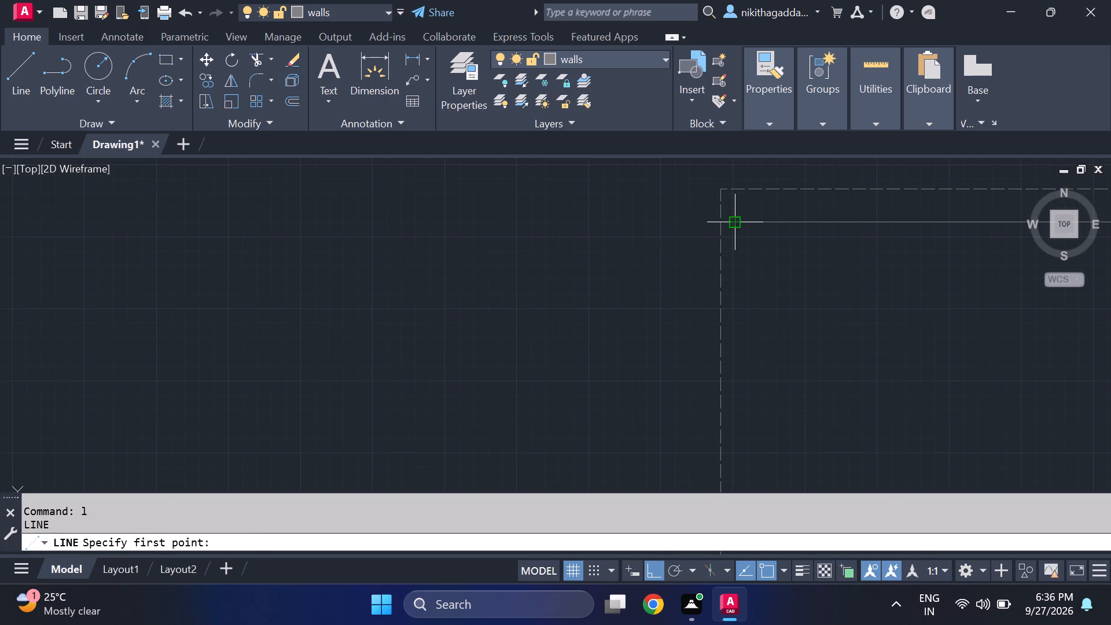
left_click(730, 222)
scroll(751, 466, "down", 1)
middle_click_drag(749, 448, 696, 259)
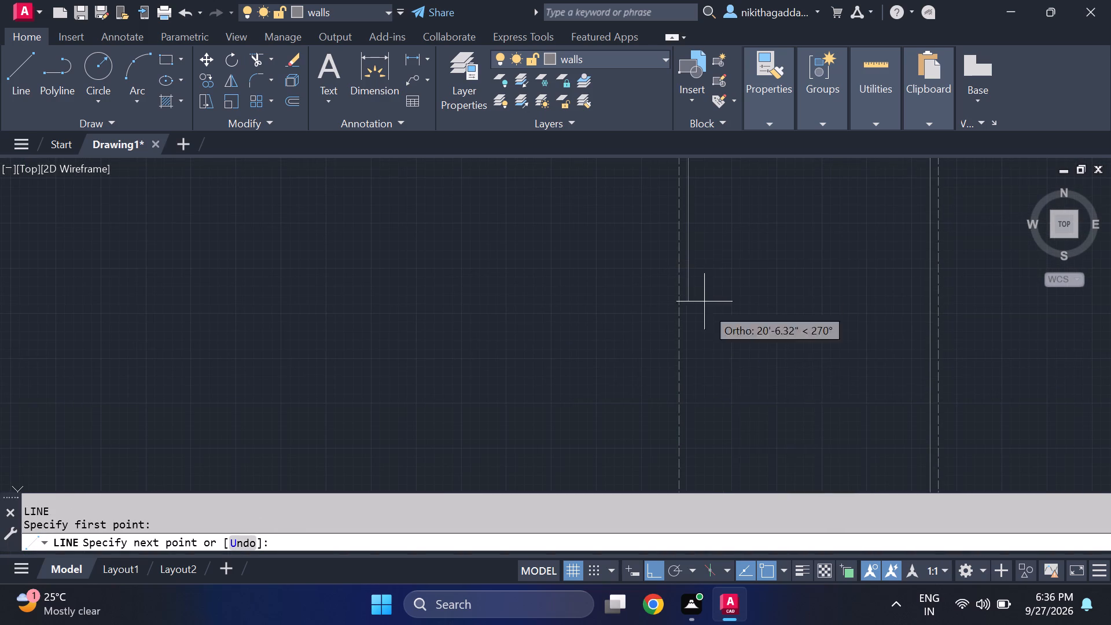
middle_click_drag(734, 455, 723, 347)
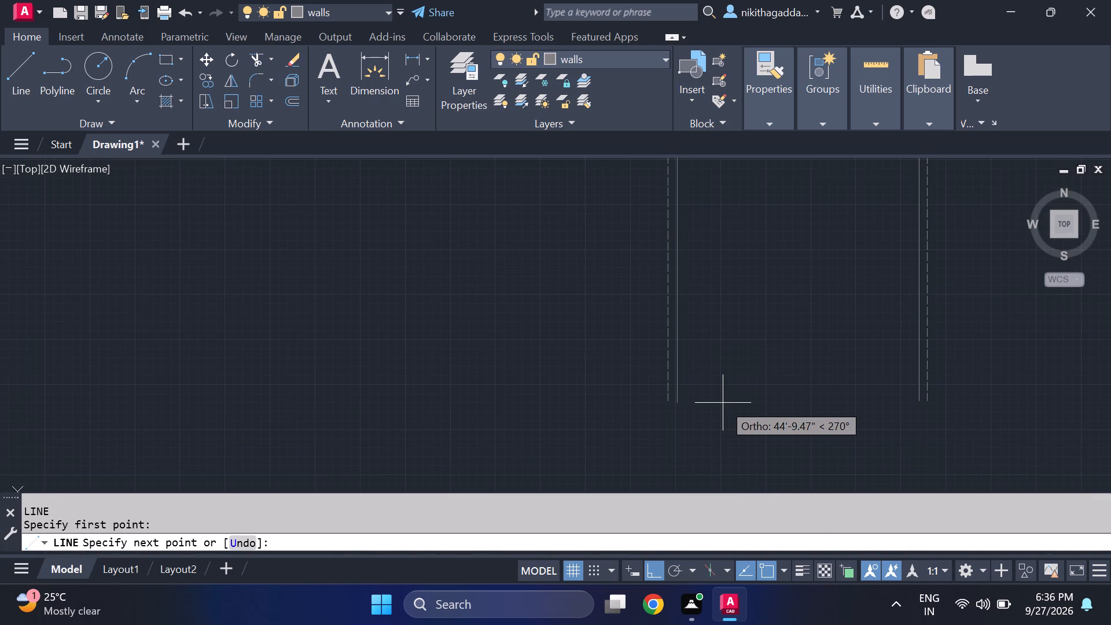
scroll(723, 403, "down", 2)
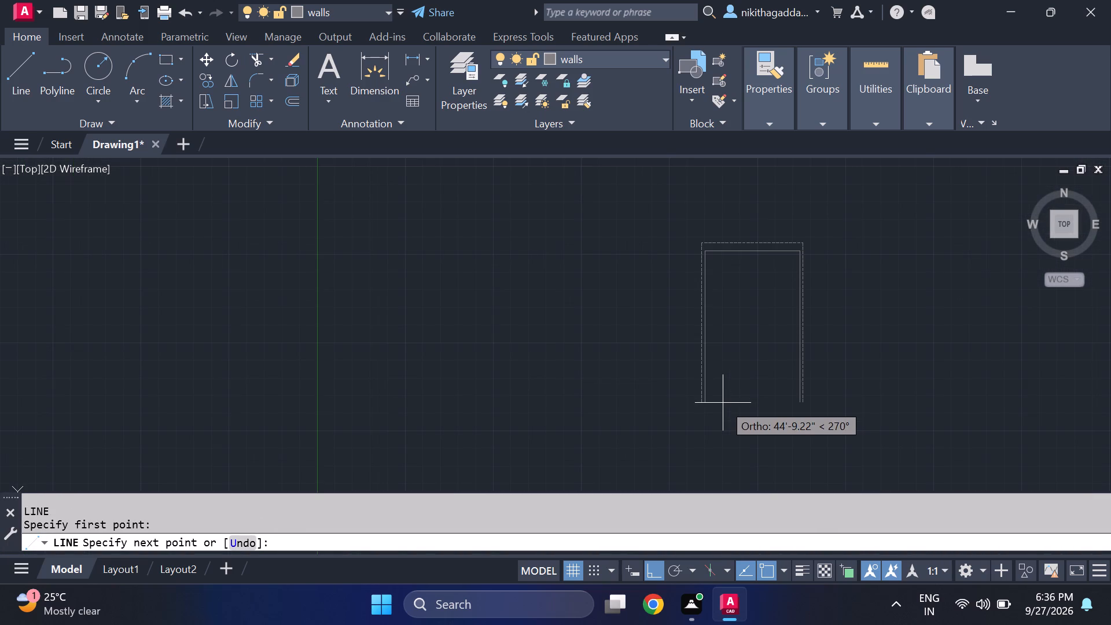
middle_click_drag(723, 403, 724, 424)
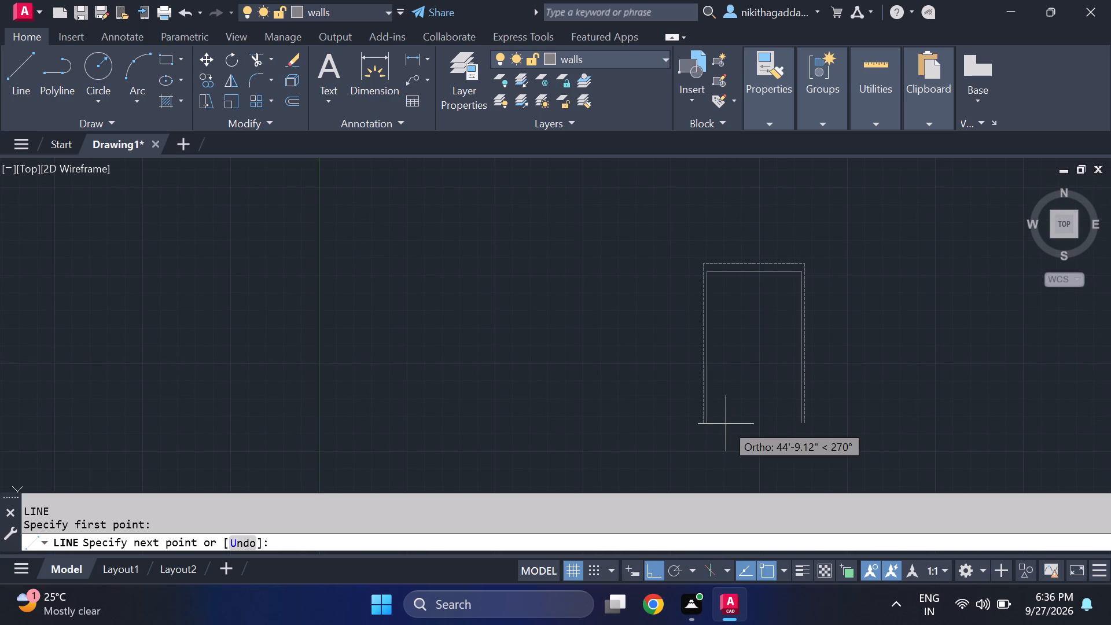
scroll(726, 424, "up", 1)
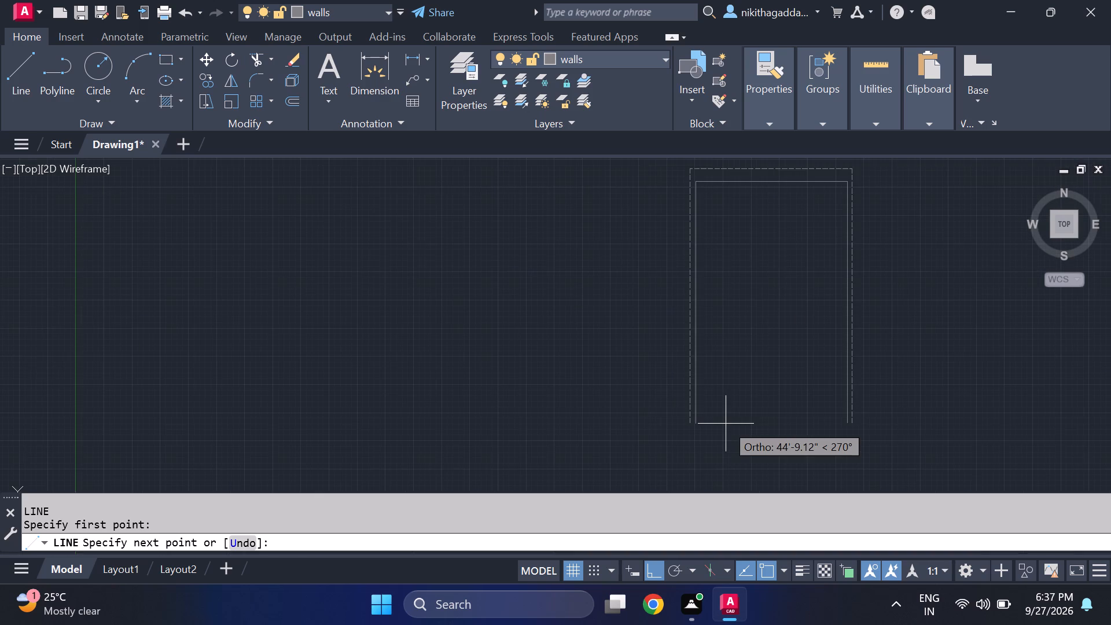
scroll(726, 424, "up", 1)
middle_click_drag(726, 424, 652, 455)
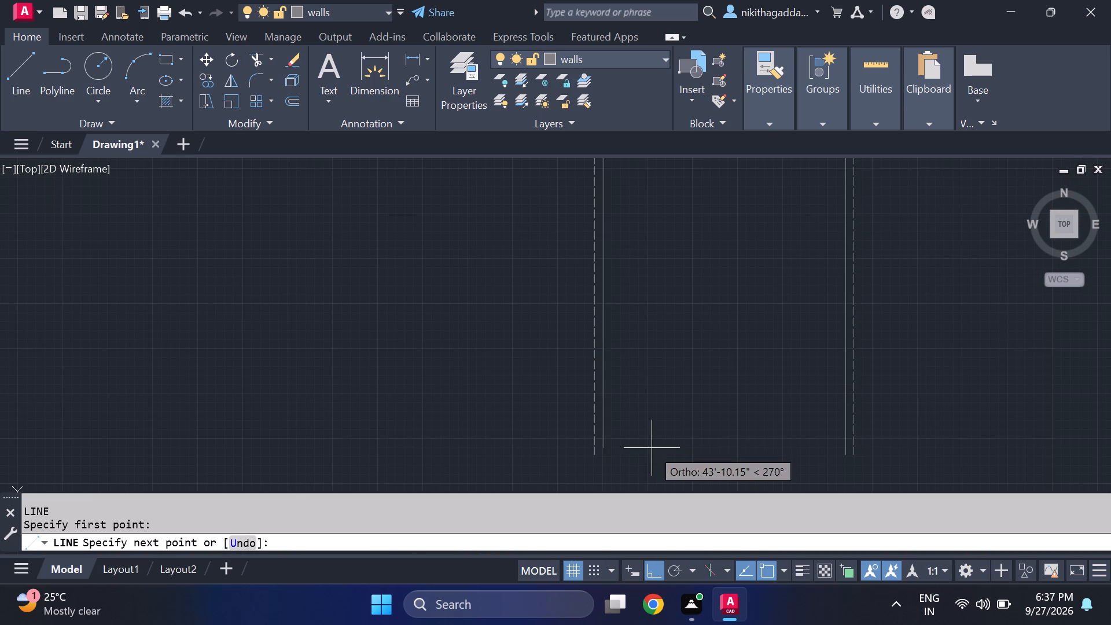
middle_click_drag(652, 449, 631, 420)
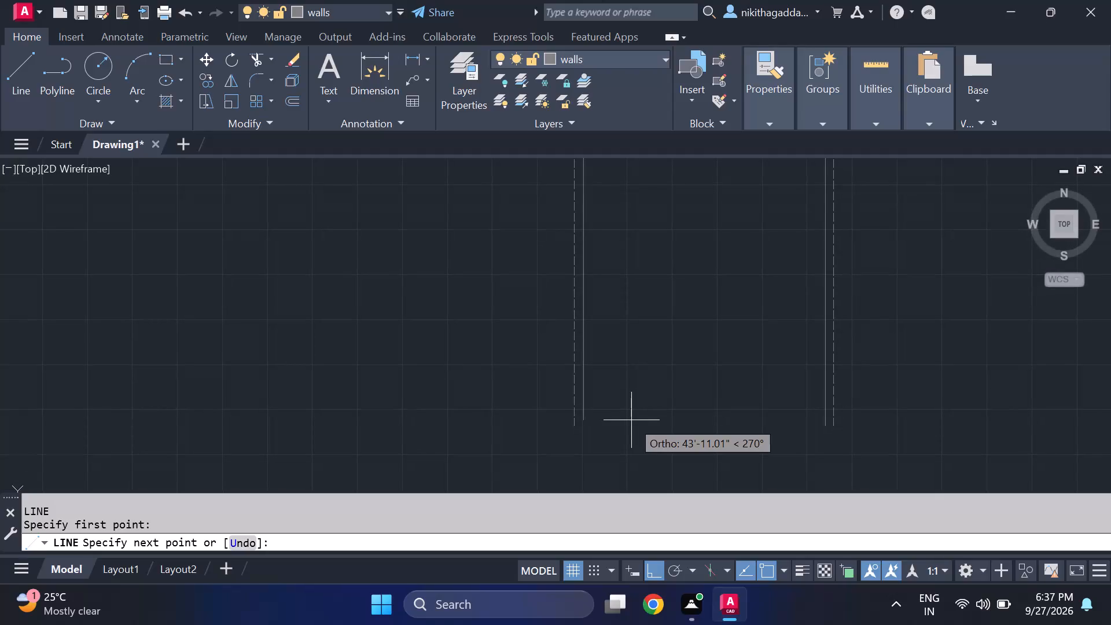
left_click(586, 427)
key("Escape")
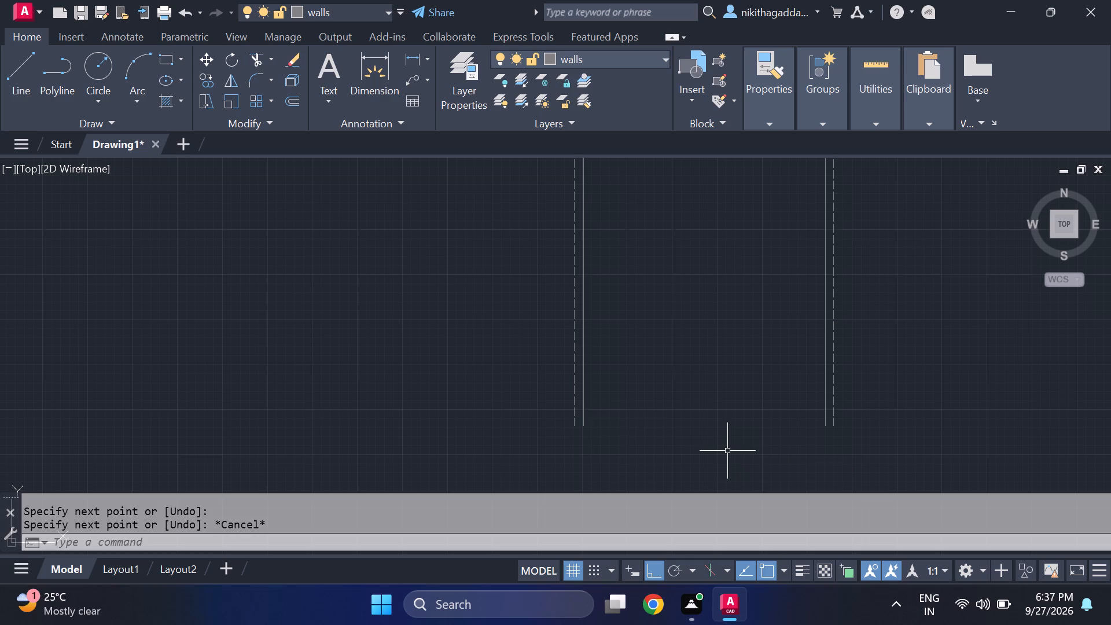
Offset the top, left and right wall lines 9" toward the inside of the plan.
scroll(709, 444, "down", 2)
scroll(696, 292, "up", 3)
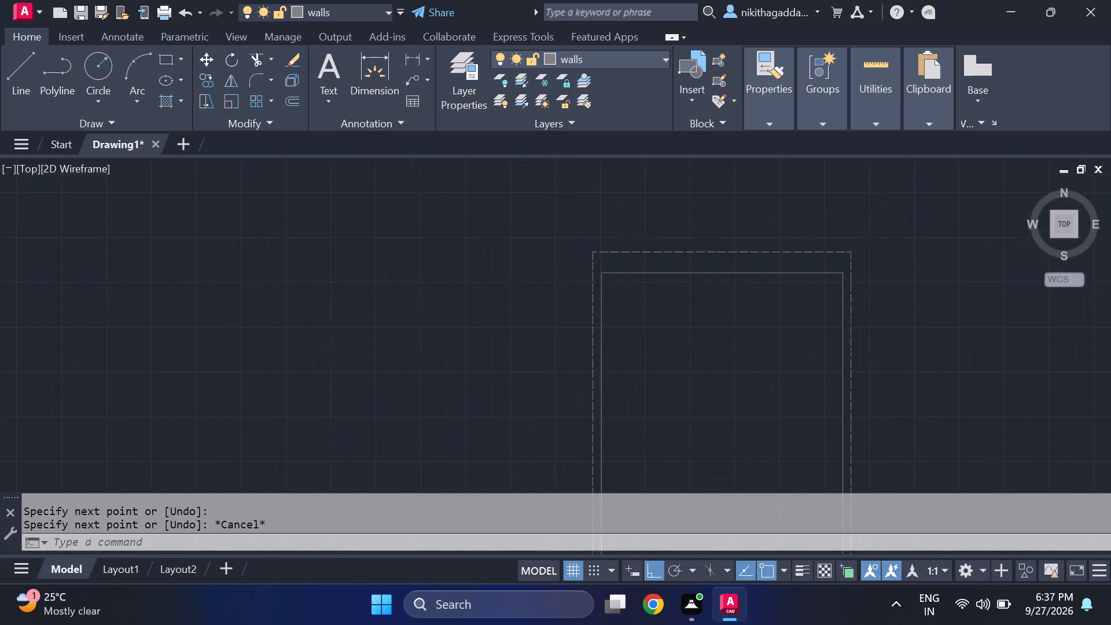
middle_click_drag(701, 299, 512, 357)
middle_click(512, 357)
scroll(512, 356, "up", 1)
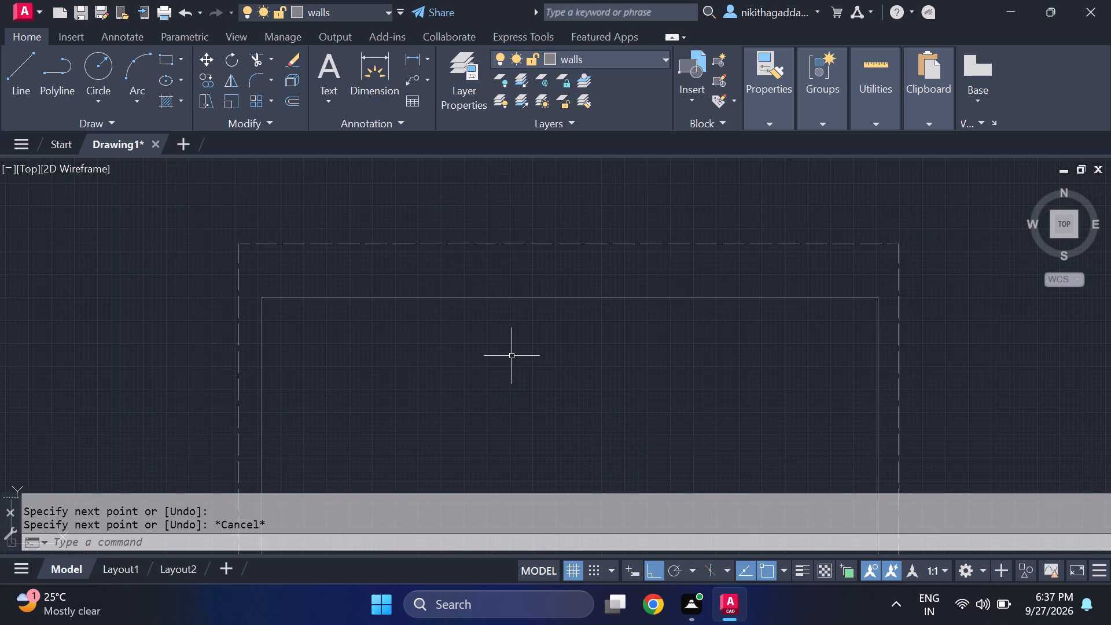
key("o")
key("f")
key("Return")
key("9")
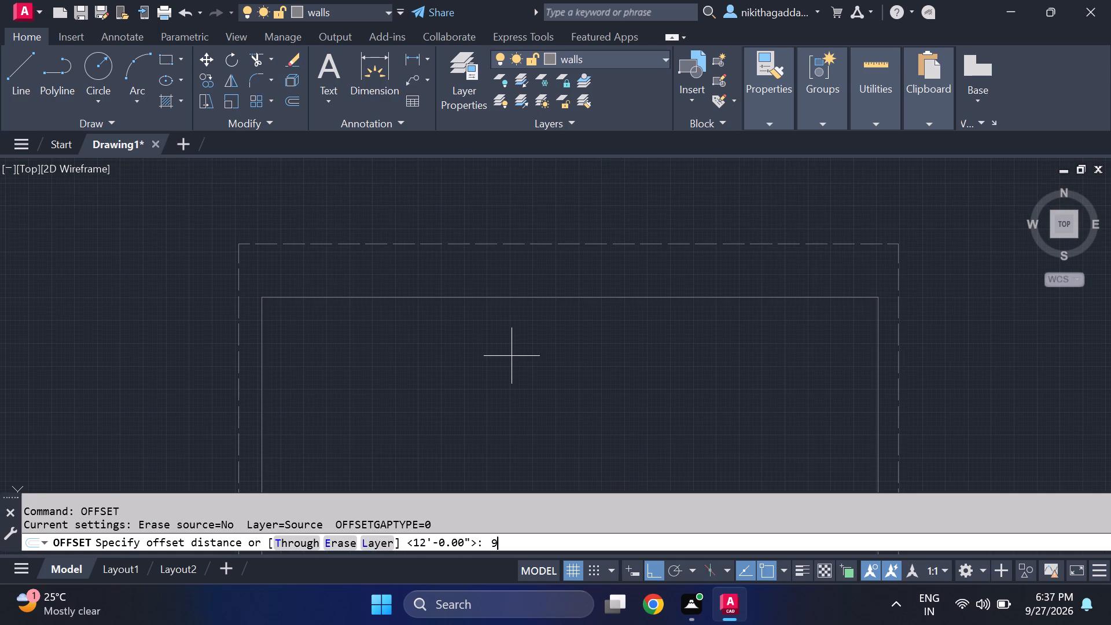
key("shift+quotedbl")
key("Return")
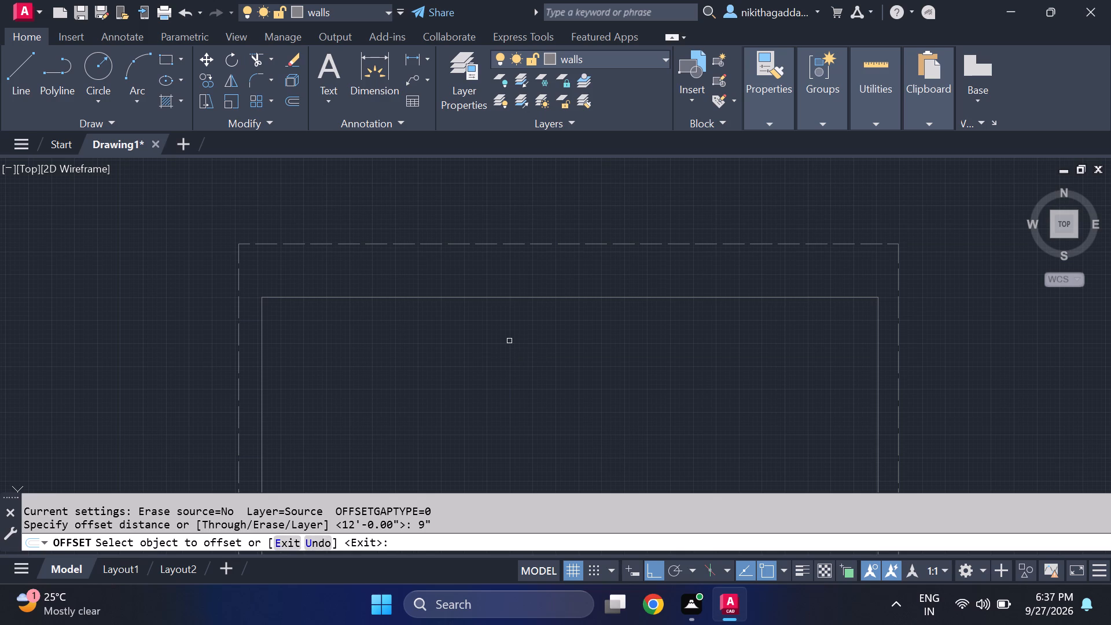
left_click(520, 299)
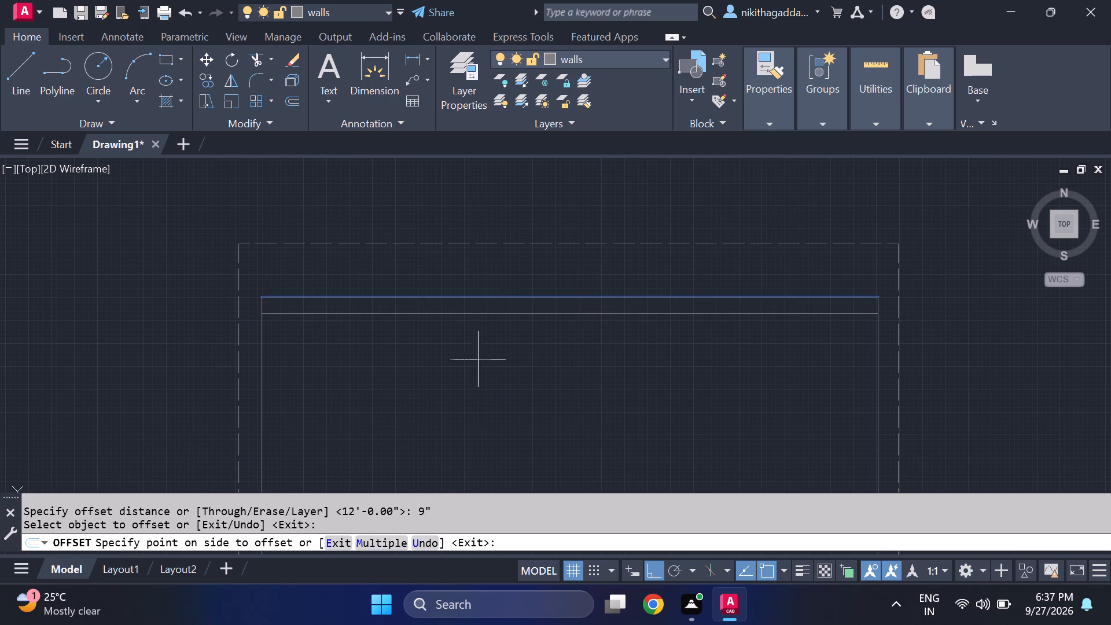
left_click(469, 376)
left_click(263, 374)
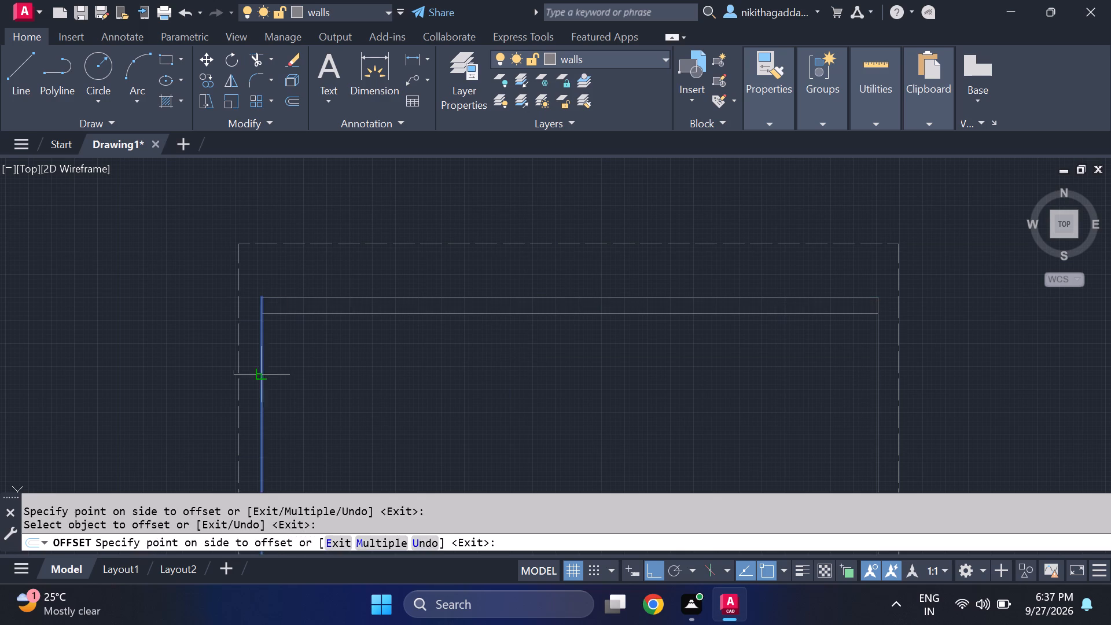
left_click(390, 377)
left_click(873, 383)
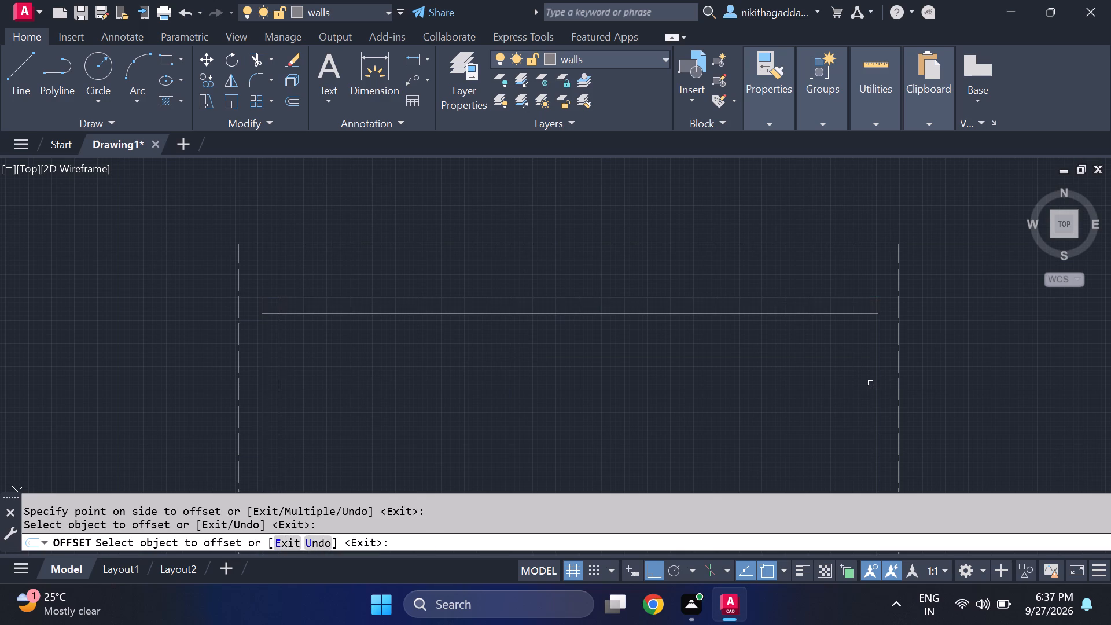
left_click(877, 374)
left_click(767, 403)
scroll(762, 409, "down", 3)
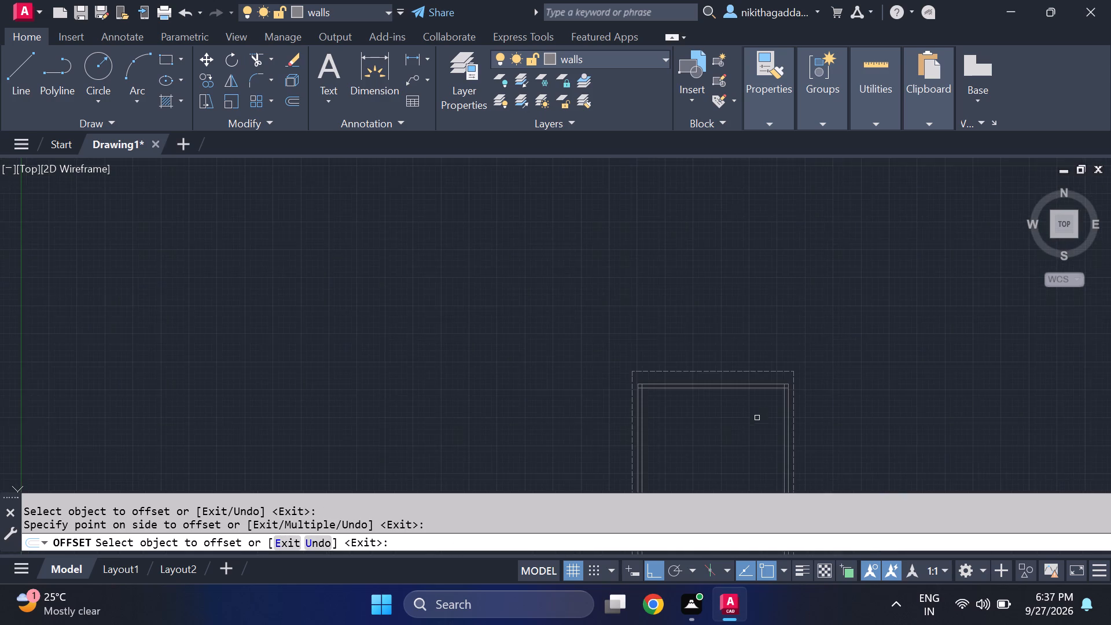
middle_click_drag(752, 435, 667, 291)
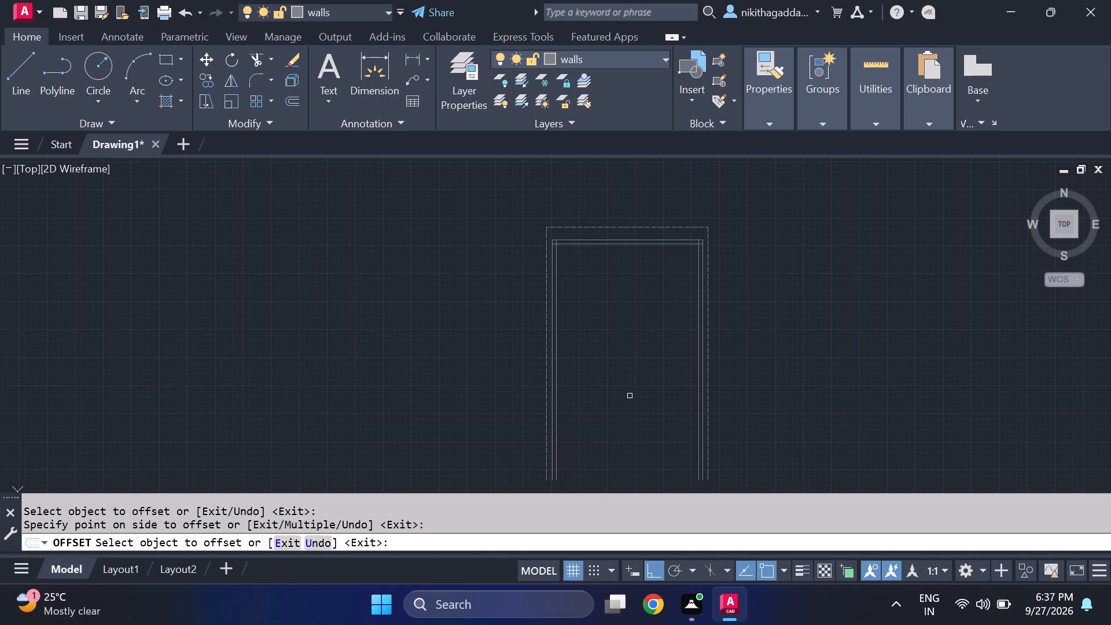
scroll(632, 385, "up", 1)
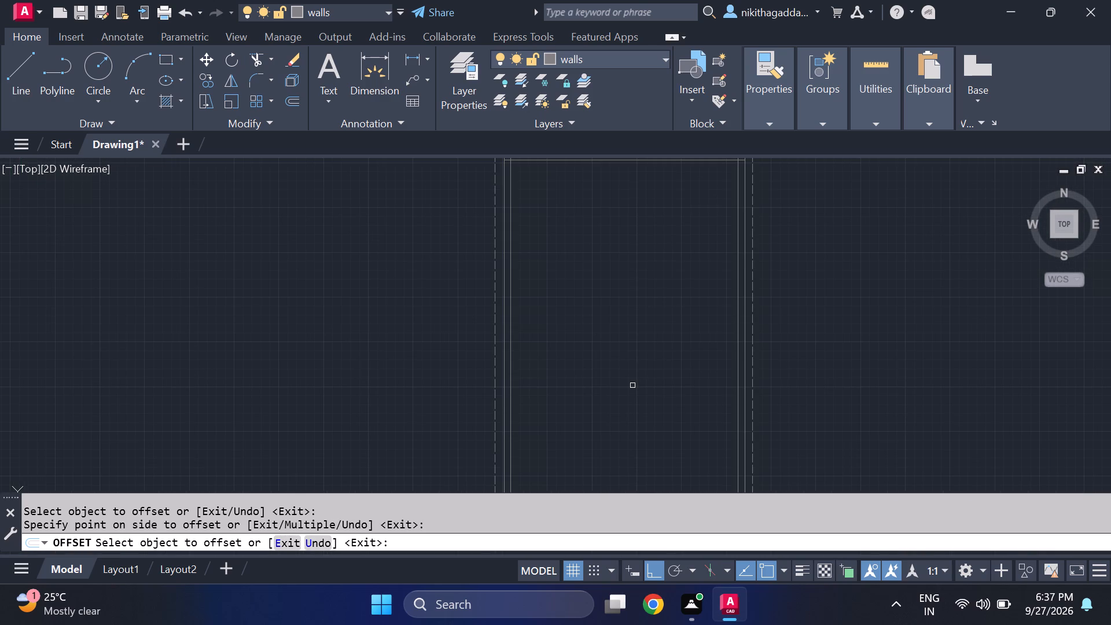
key("Escape")
Trim the overlapping inner wall line ends at the top-left and top-right corners of the walls.
scroll(606, 300, "down", 1)
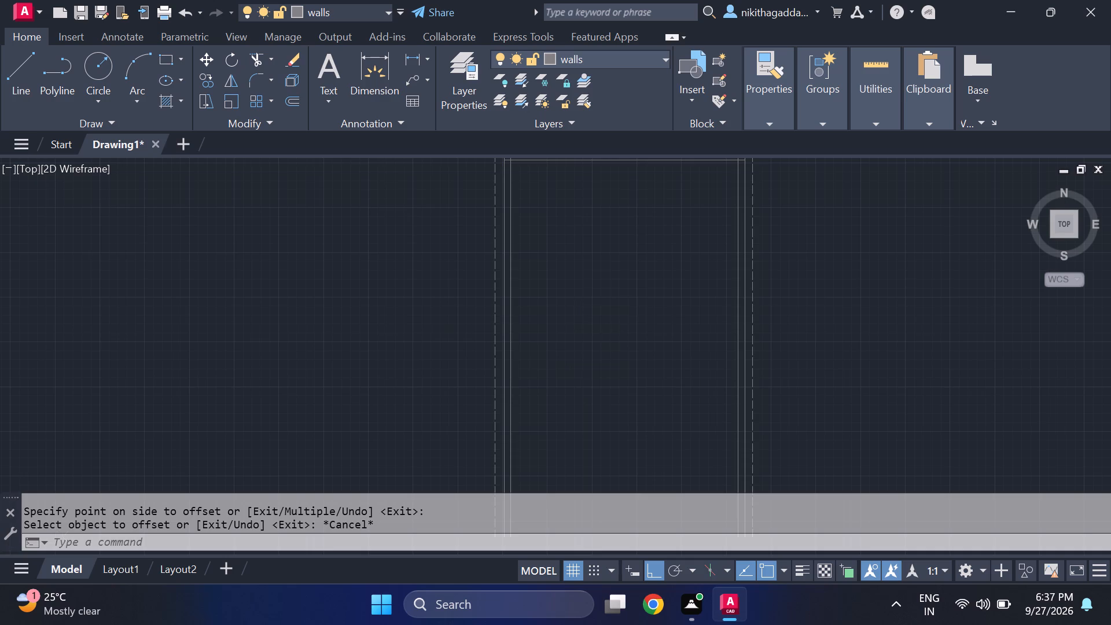
middle_click_drag(606, 300, 598, 322)
scroll(598, 249, "up", 3)
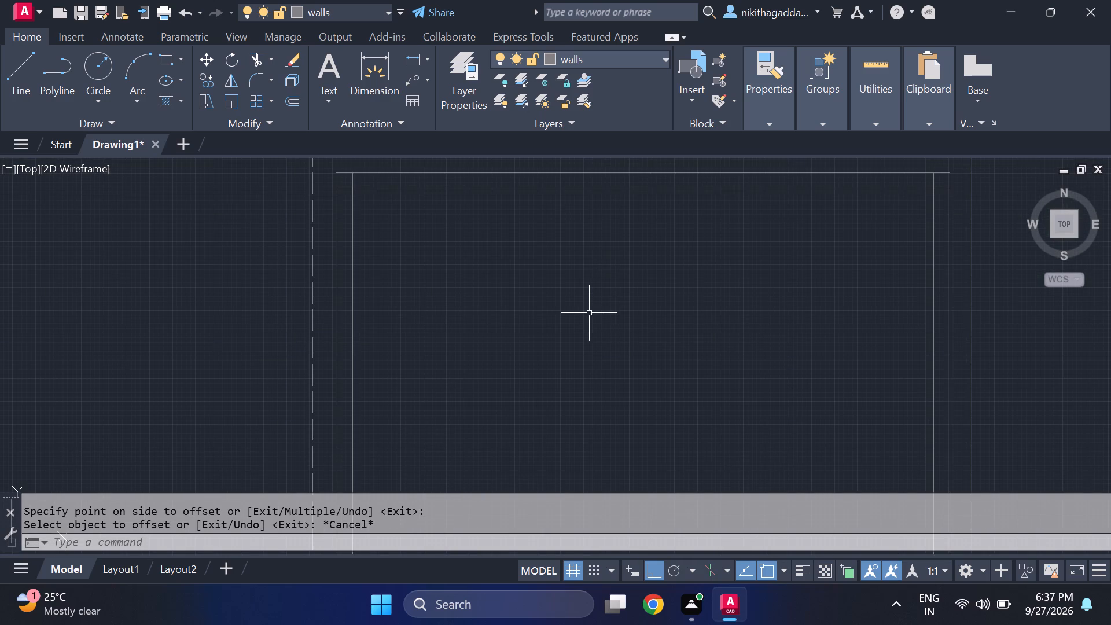
type("tr")
key("Return")
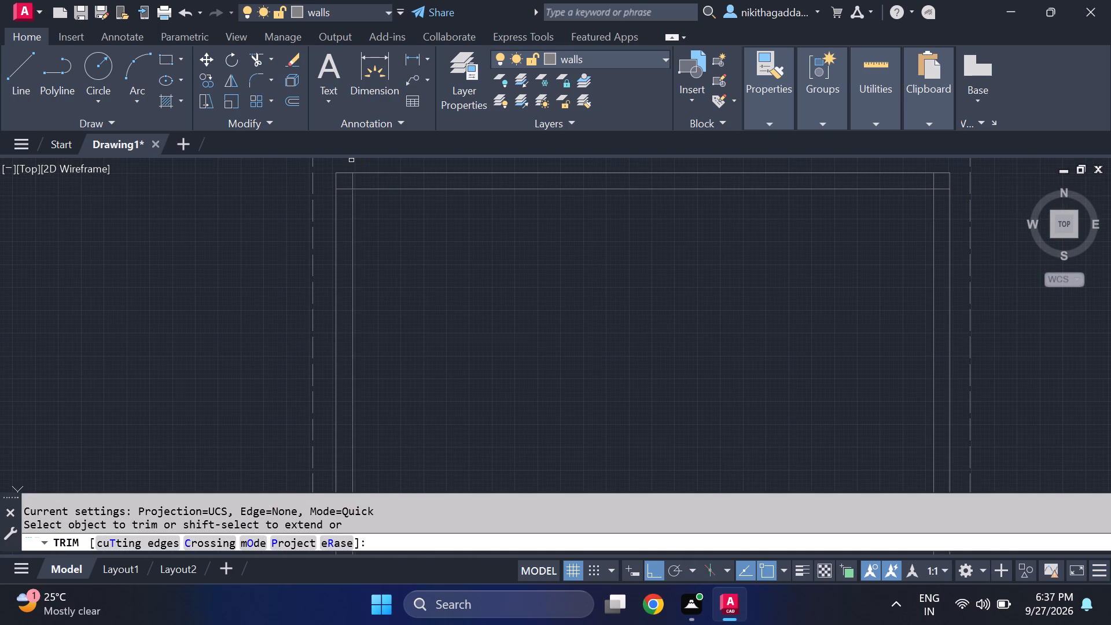
scroll(350, 166, "up", 3)
left_click_drag(376, 207, 326, 255)
scroll(492, 302, "down", 4)
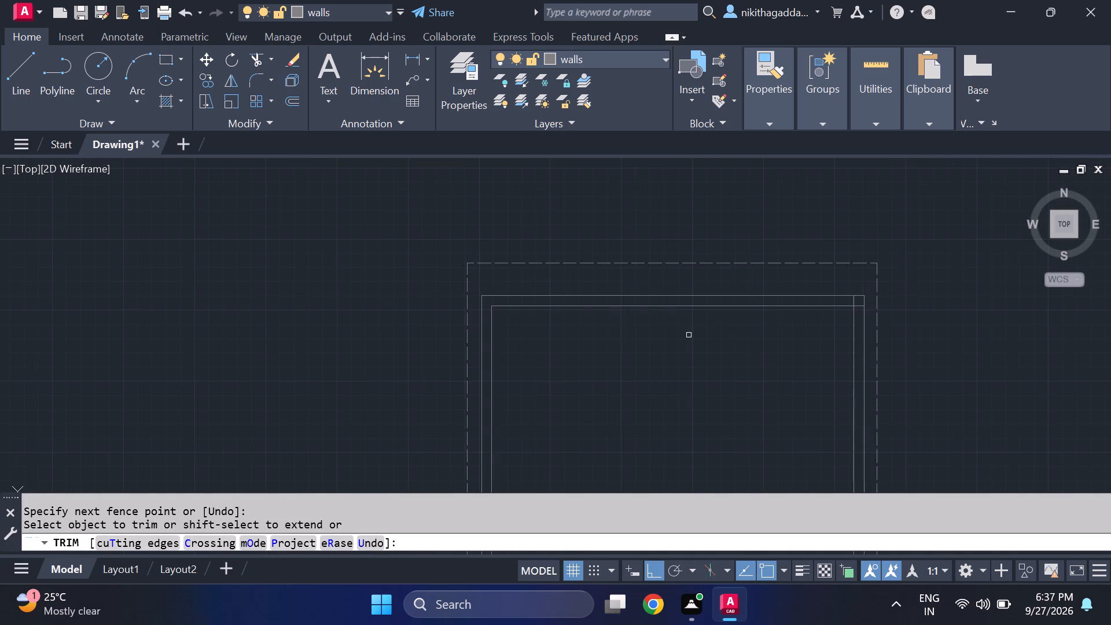
scroll(900, 312, "up", 3)
left_click_drag(690, 264, 737, 303)
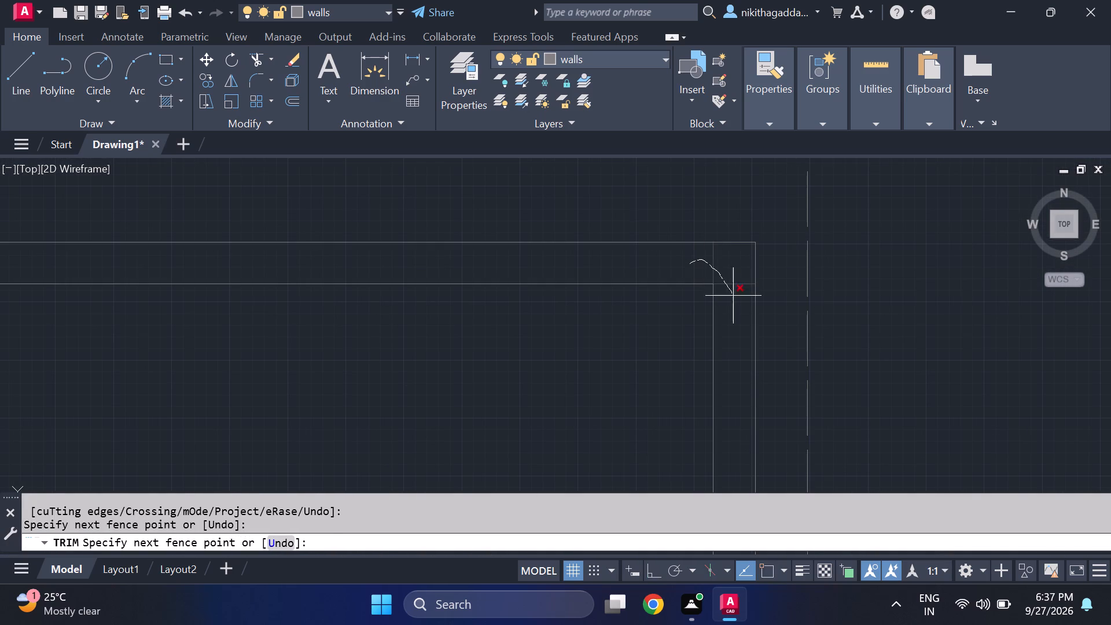
left_click_drag(737, 303, 743, 317)
scroll(729, 343, "down", 5)
key("Escape")
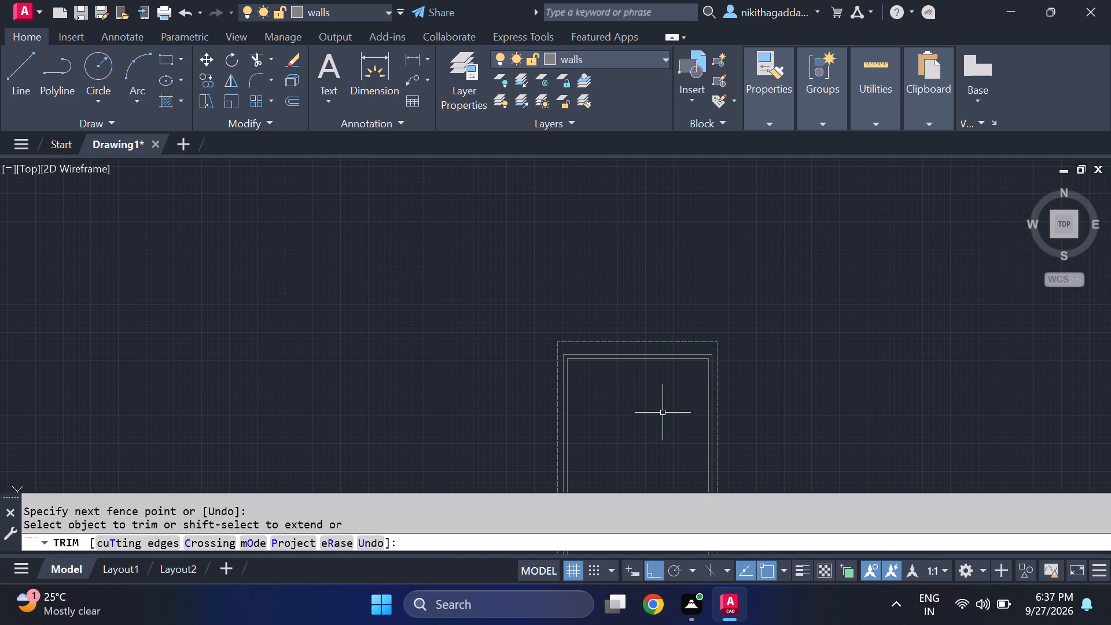
Offset the left wall's inner line 12' to the right to start an interior partition.
scroll(647, 395, "up", 2)
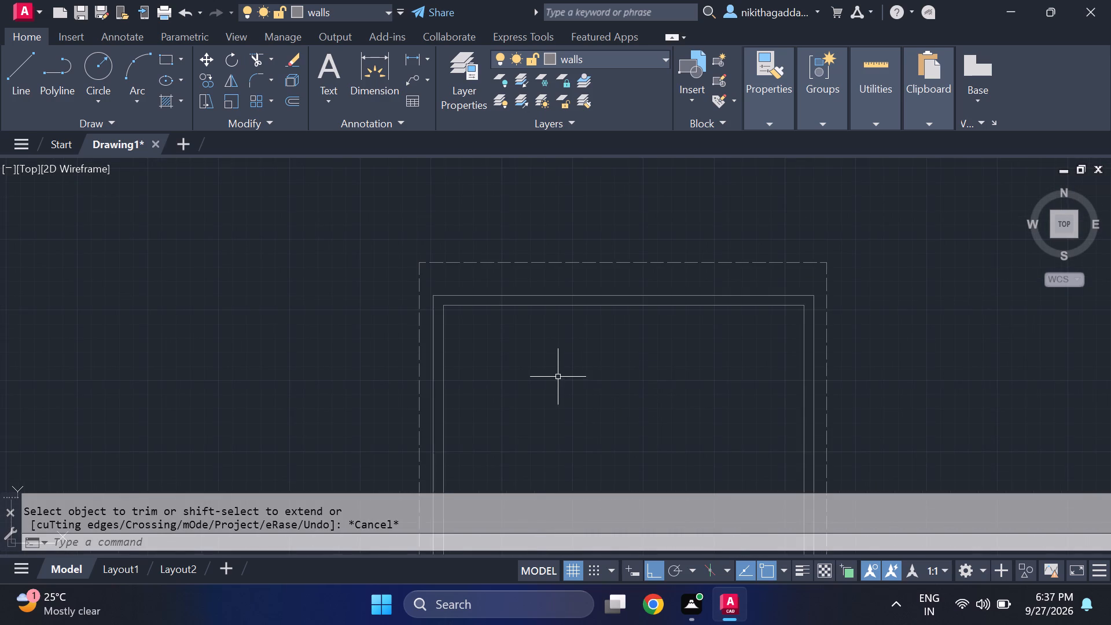
scroll(557, 376, "up", 1)
type("of")
key("Return")
type("12'")
key("Return")
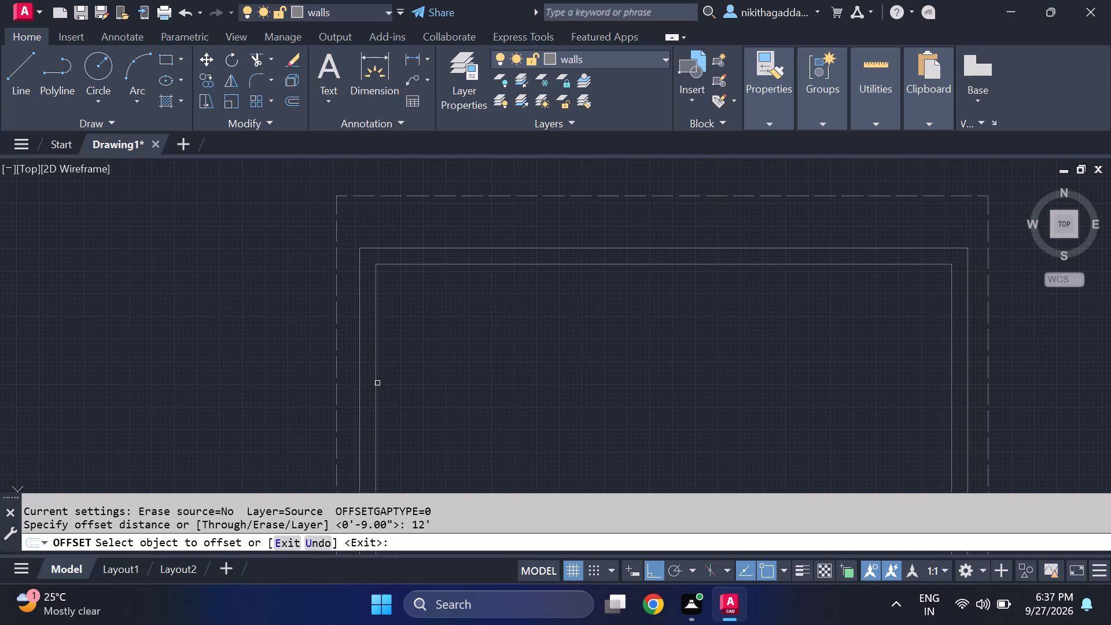
left_click(378, 383)
left_click(580, 367)
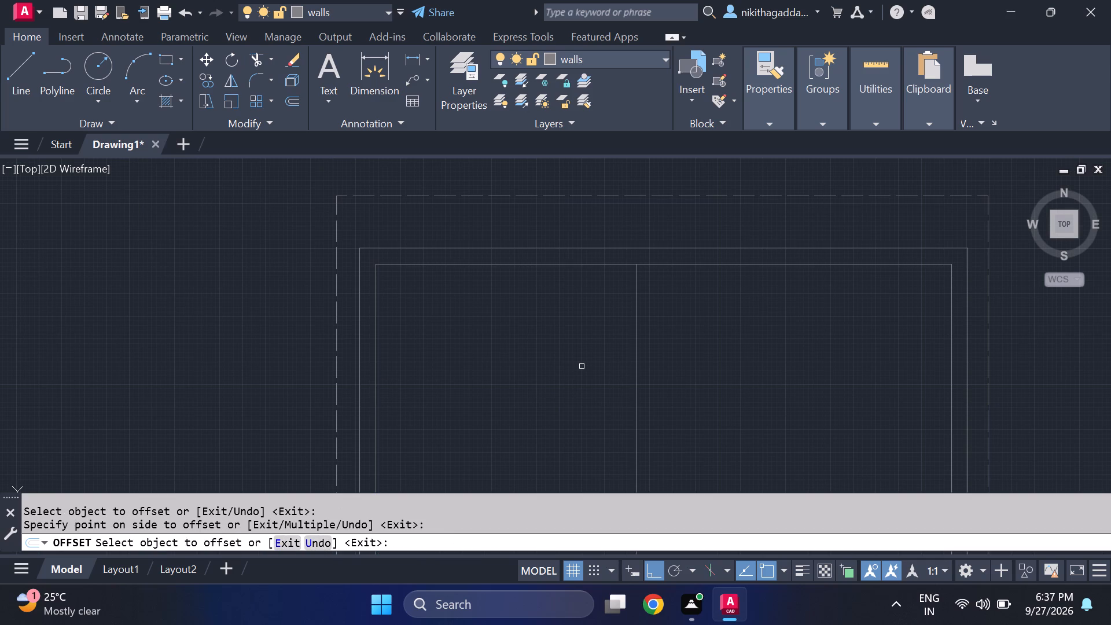
key("Escape")
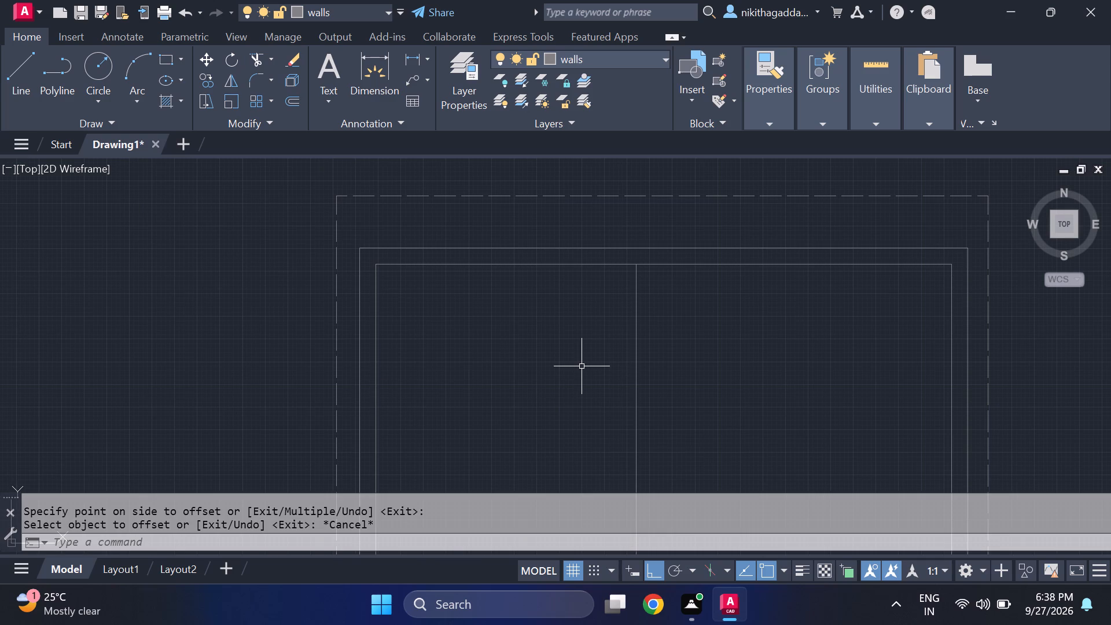
Offset the new partition line 4.5" to the right to give the partition its thickness.
scroll(582, 366, "down", 4)
scroll(592, 381, "up", 3)
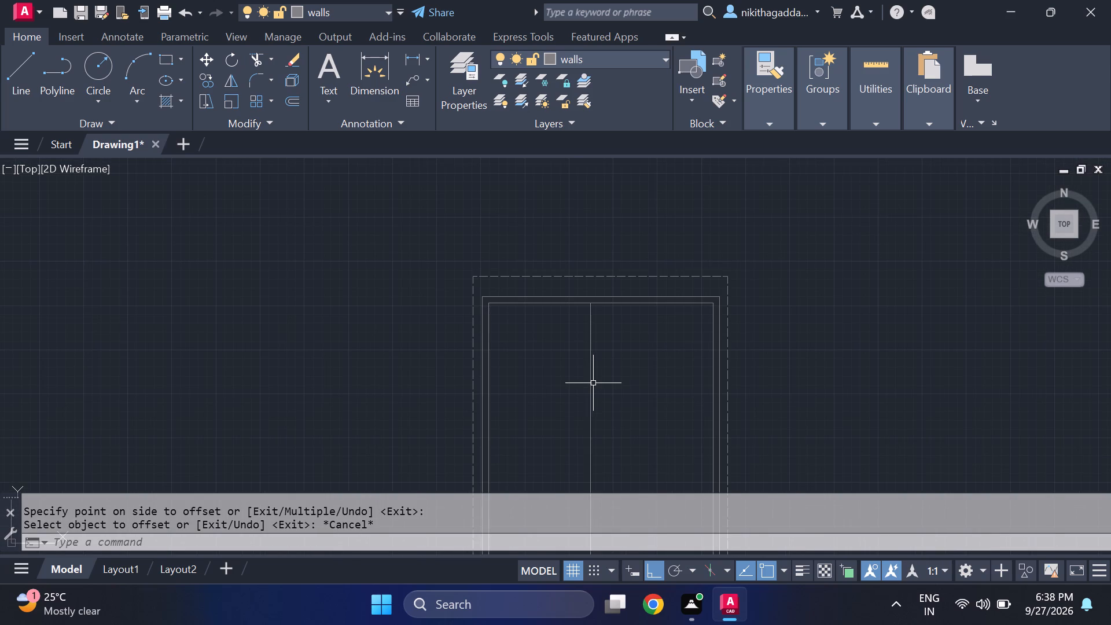
type("of")
key("Return")
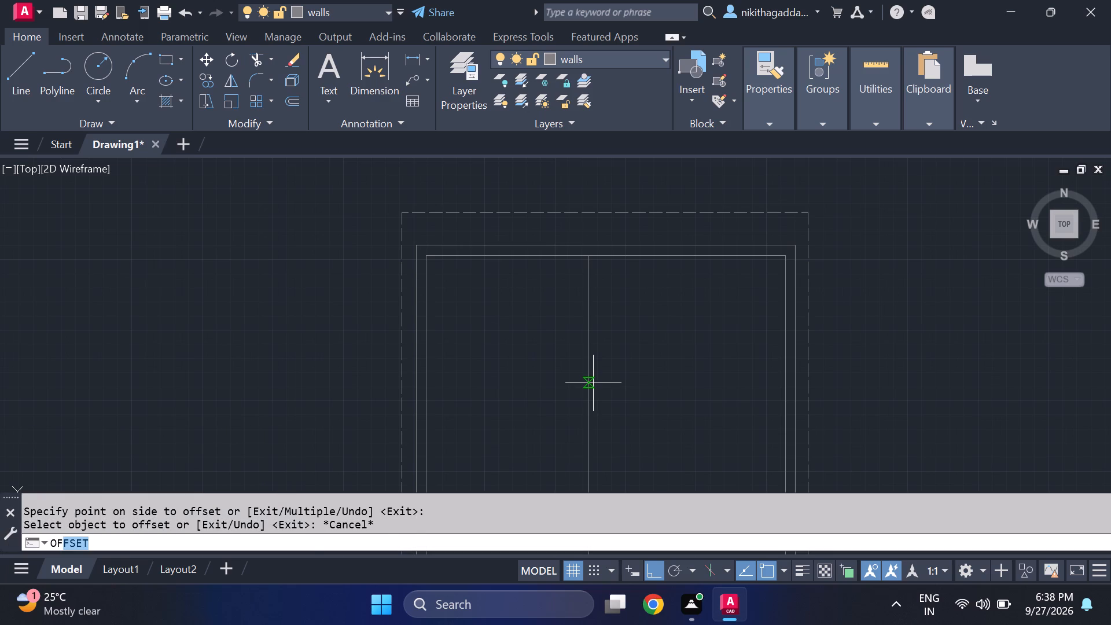
type("4.5\"")
key("Return")
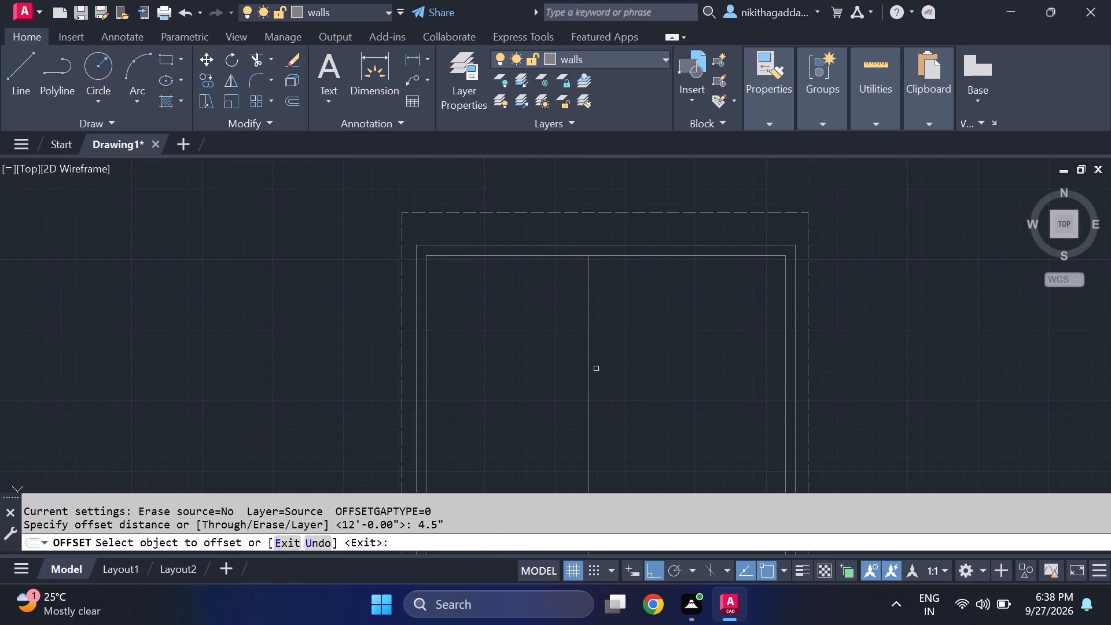
left_click(590, 398)
left_click(622, 396)
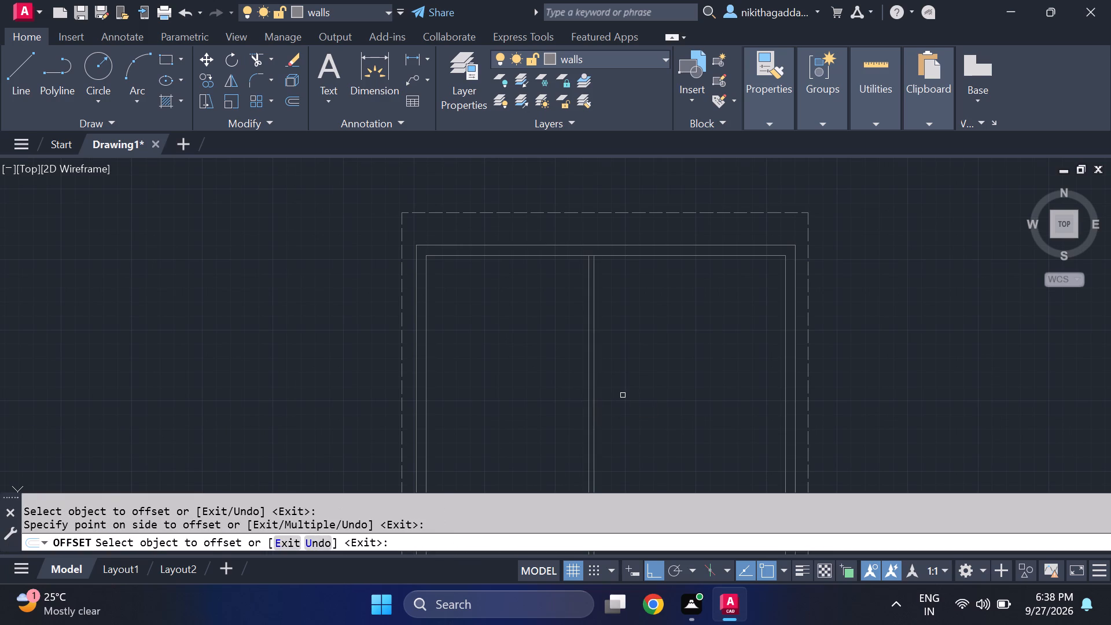
key("Escape")
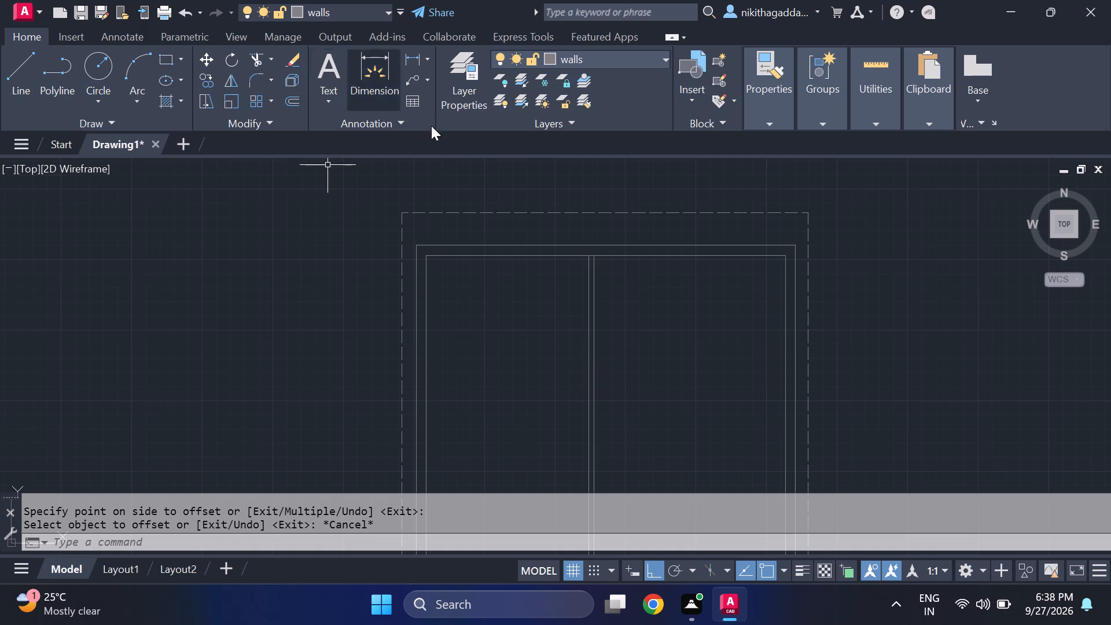
Check the dashed outline's overall width along its top edge with a trial linear dimension.
left_click_drag(413, 58, 408, 66)
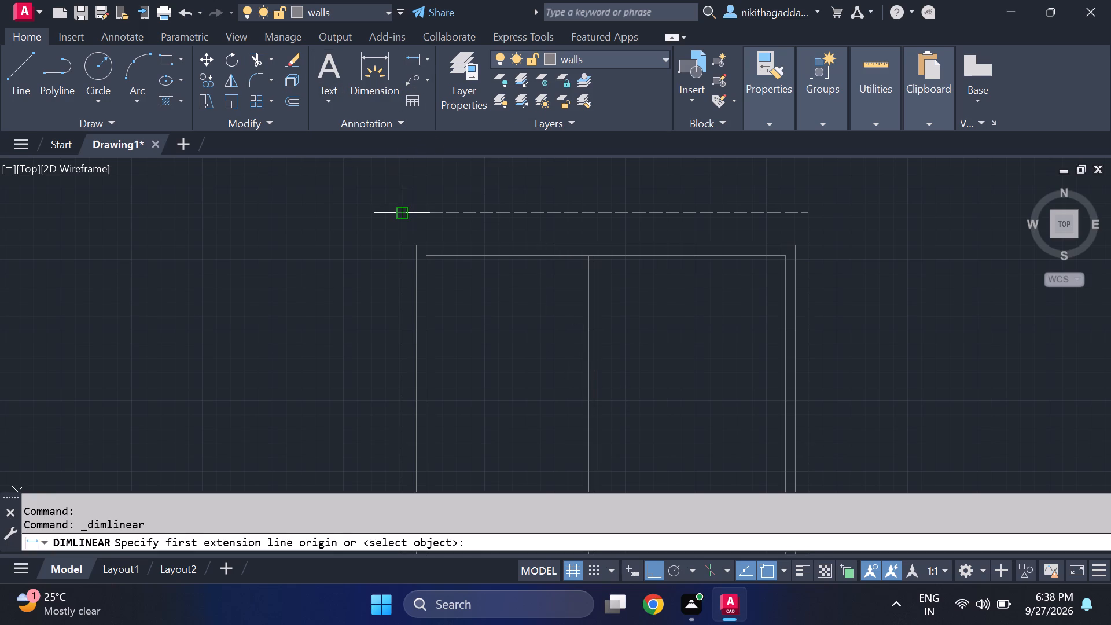
left_click(404, 212)
left_click(811, 216)
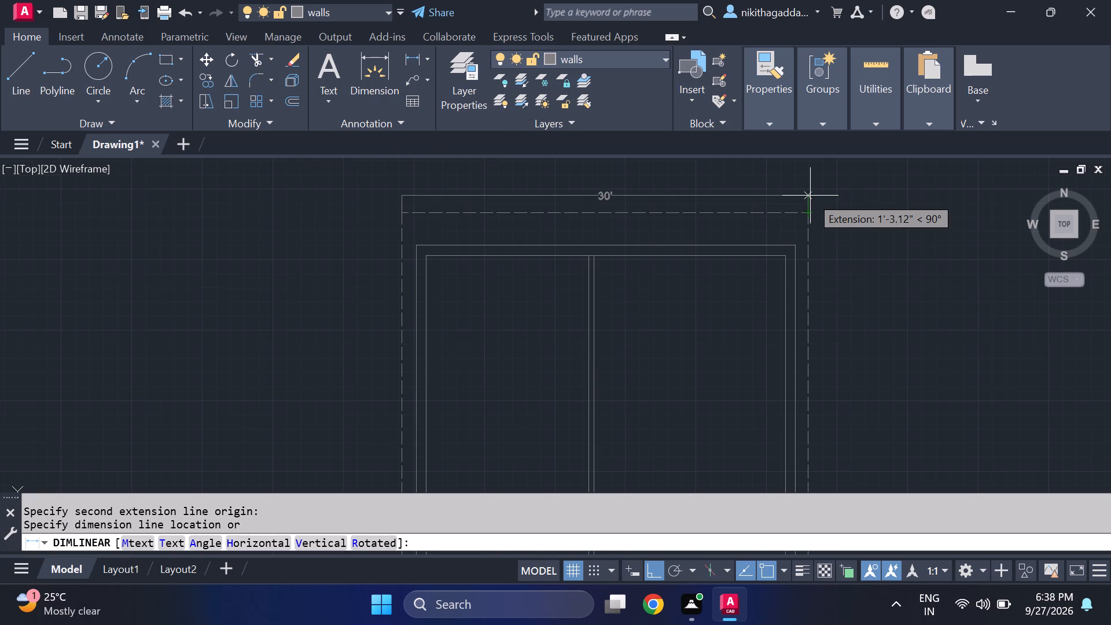
key("Escape")
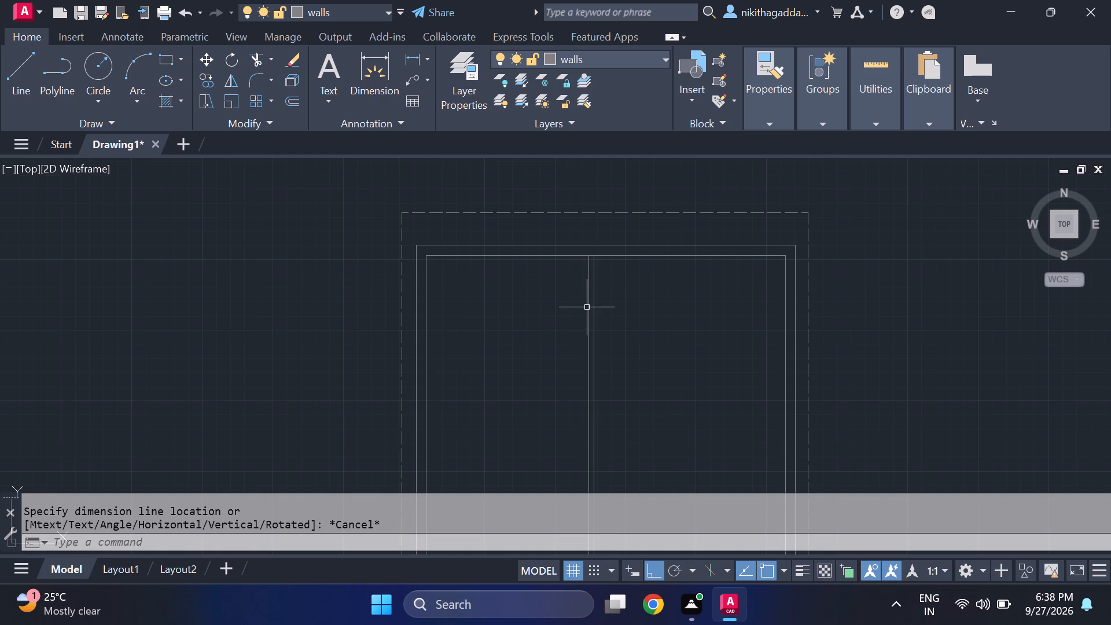
Offset the partition's right-hand line 5' to the right for the next partition.
scroll(589, 307, "up", 1)
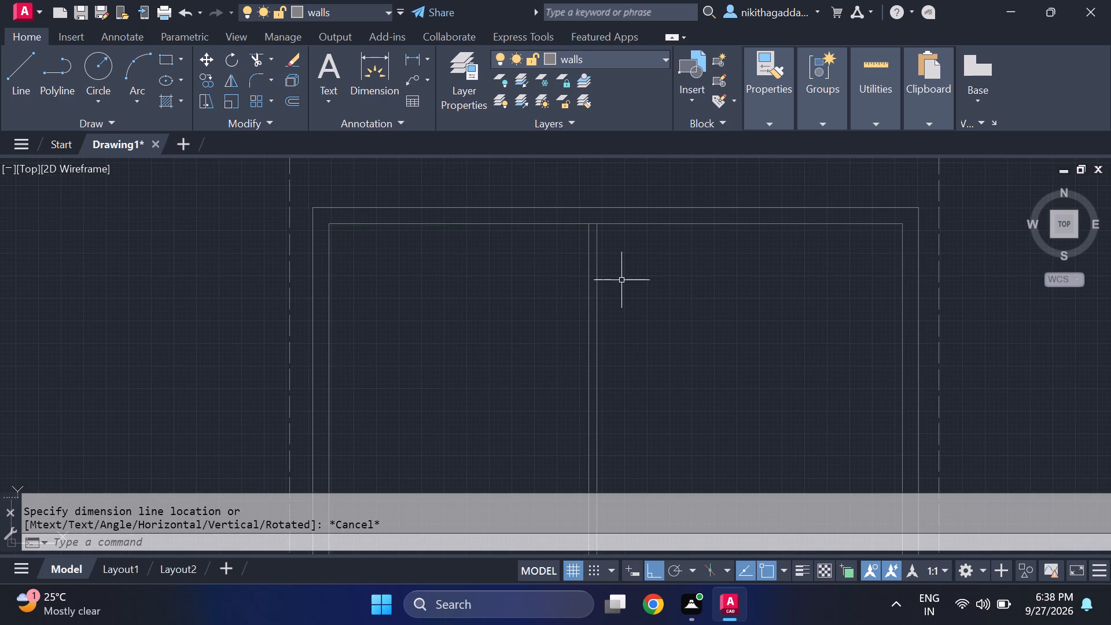
middle_click_drag(663, 262, 628, 274)
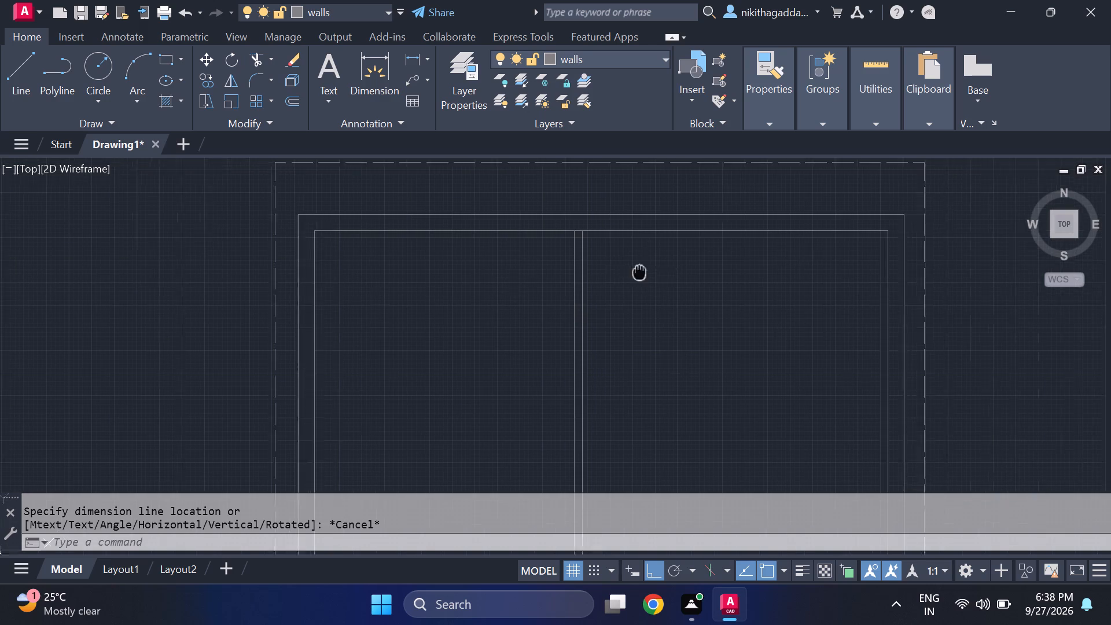
middle_click_drag(628, 274, 565, 290)
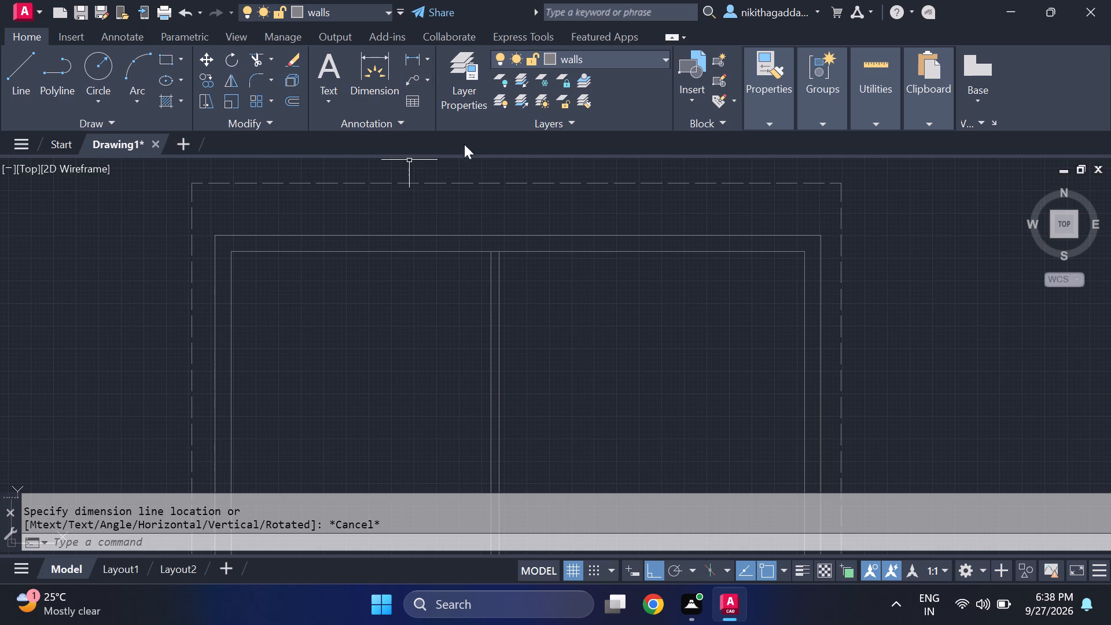
type("of")
key("Return")
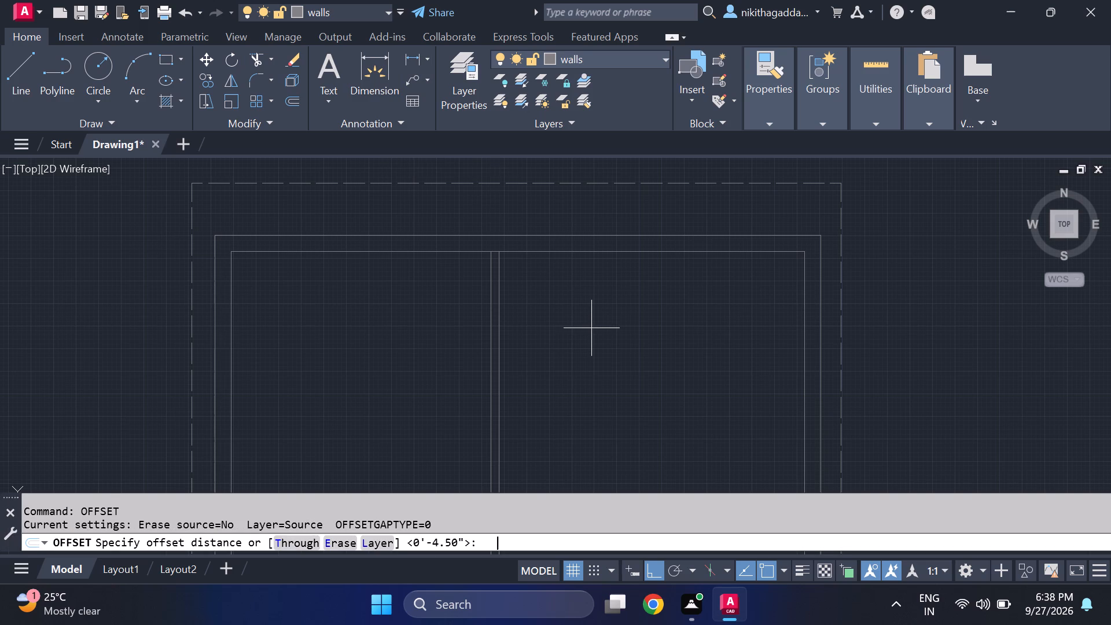
type("5'")
key("Return")
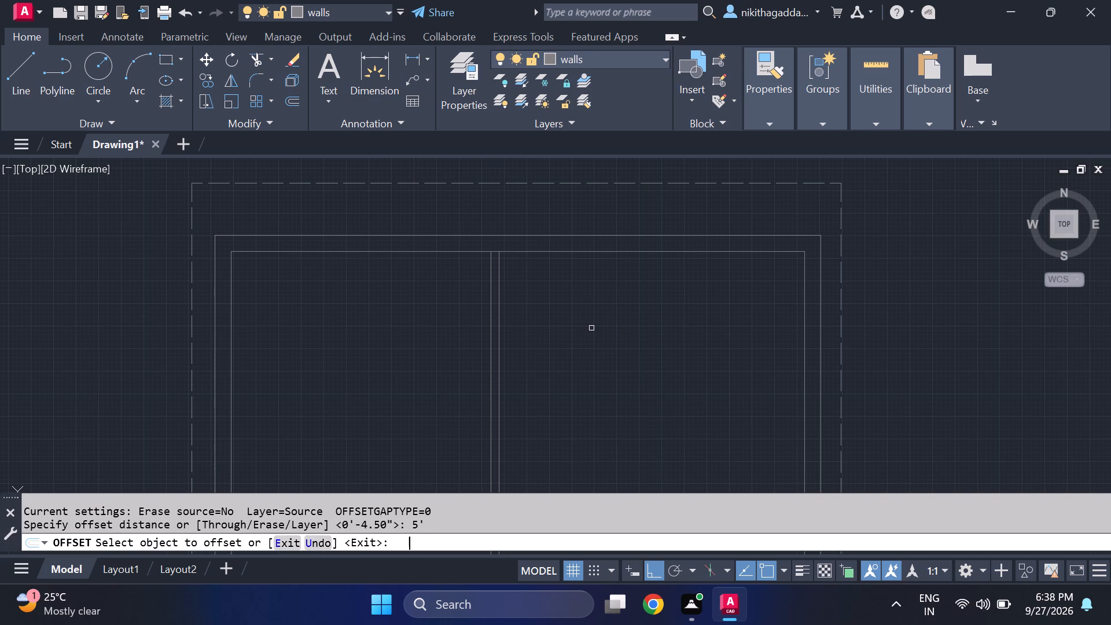
left_click(500, 367)
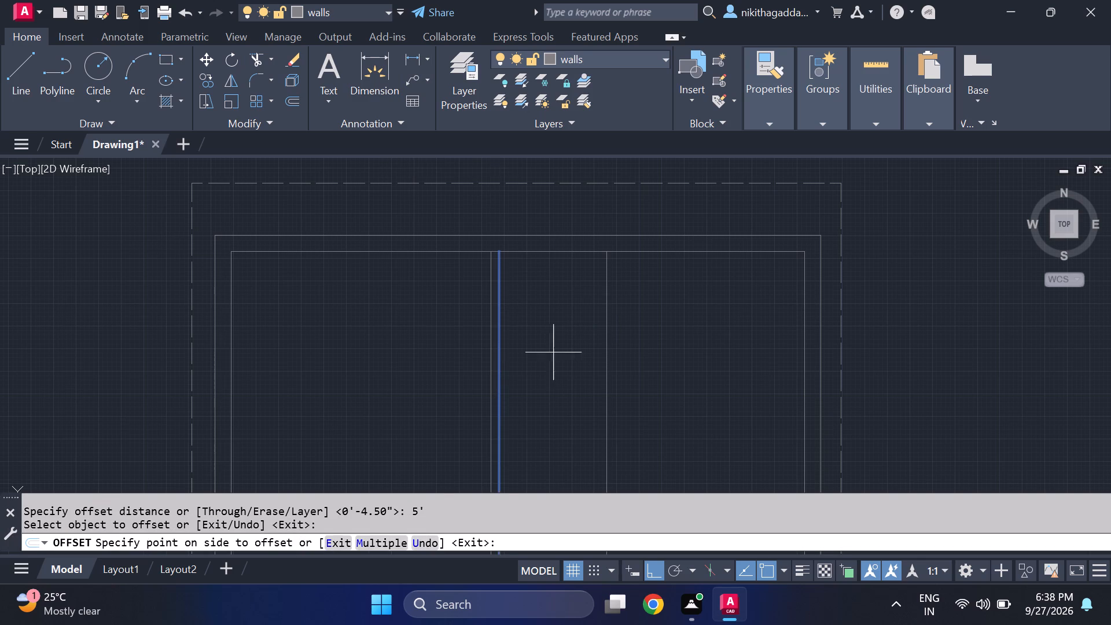
left_click(553, 351)
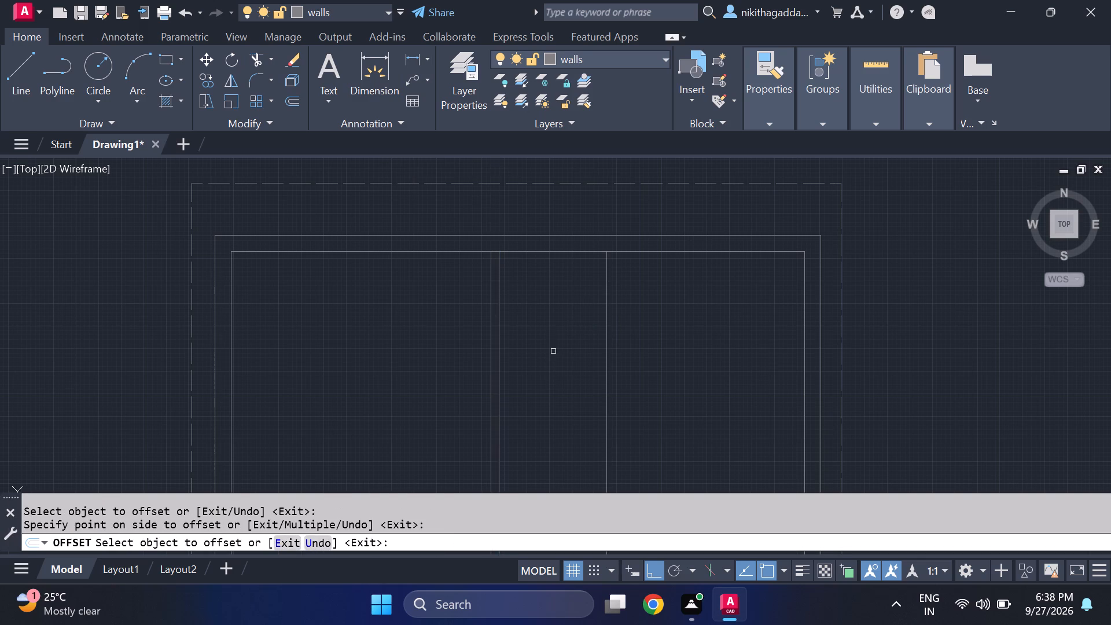
Move the three vertical partition lines left together along the top wall's inner line, using the first partition's upper right end as base point.
key("Escape")
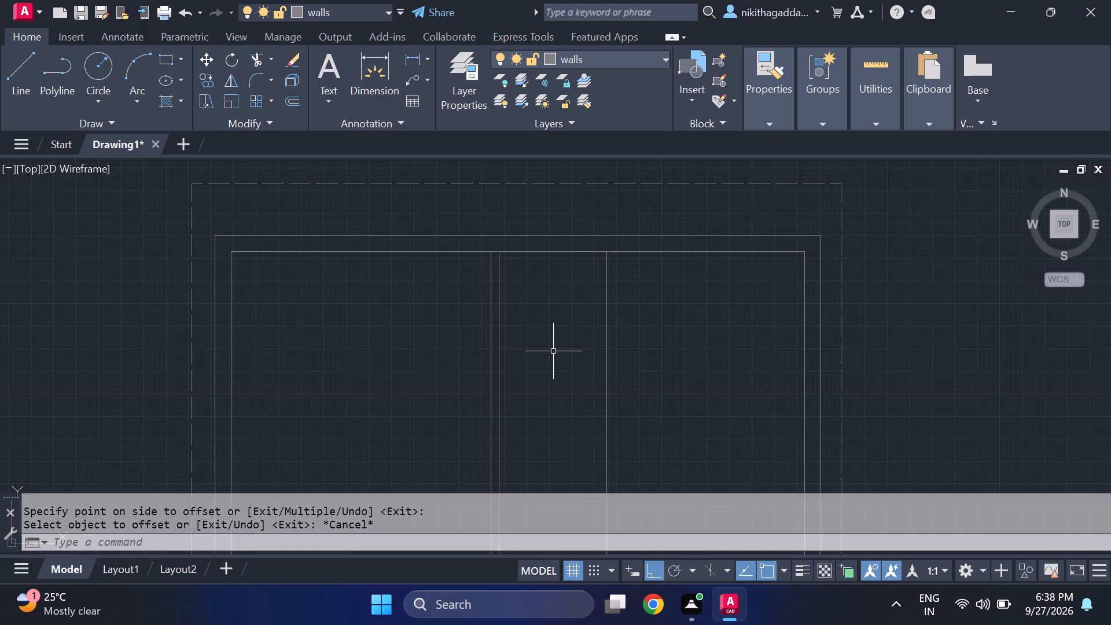
left_click_drag(626, 329, 608, 338)
left_click(556, 375)
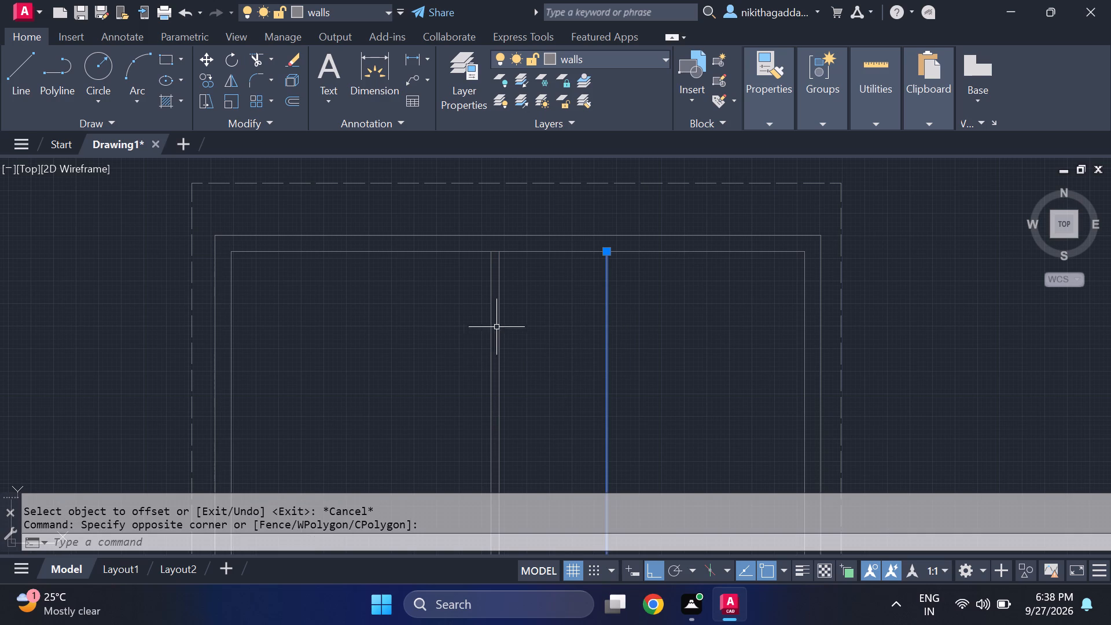
left_click_drag(522, 323, 511, 328)
left_click(434, 350)
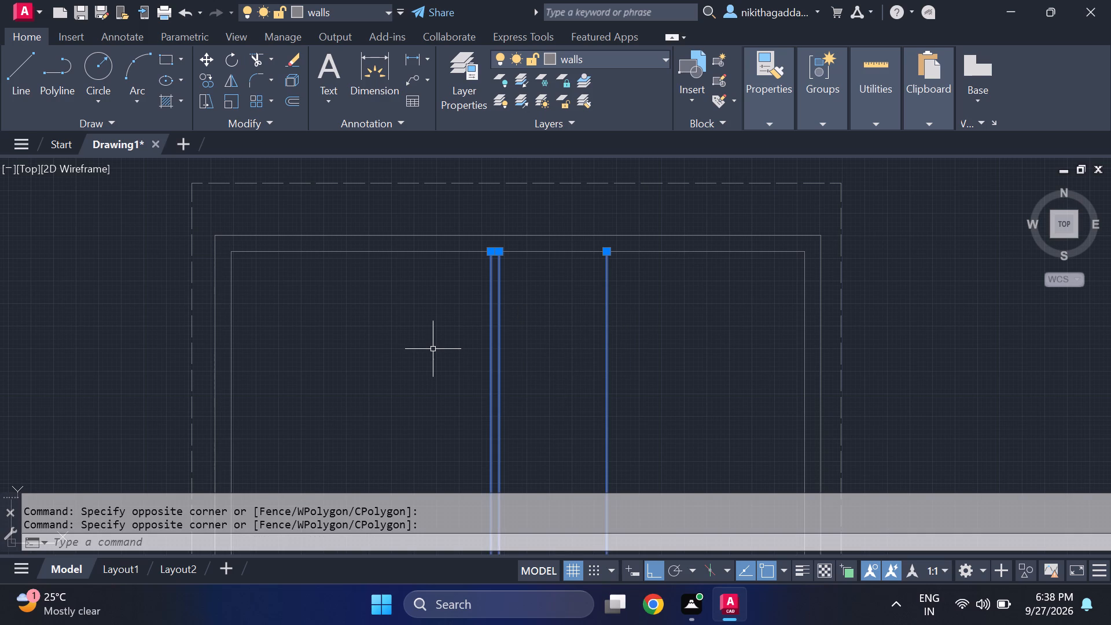
key("m")
key("Return")
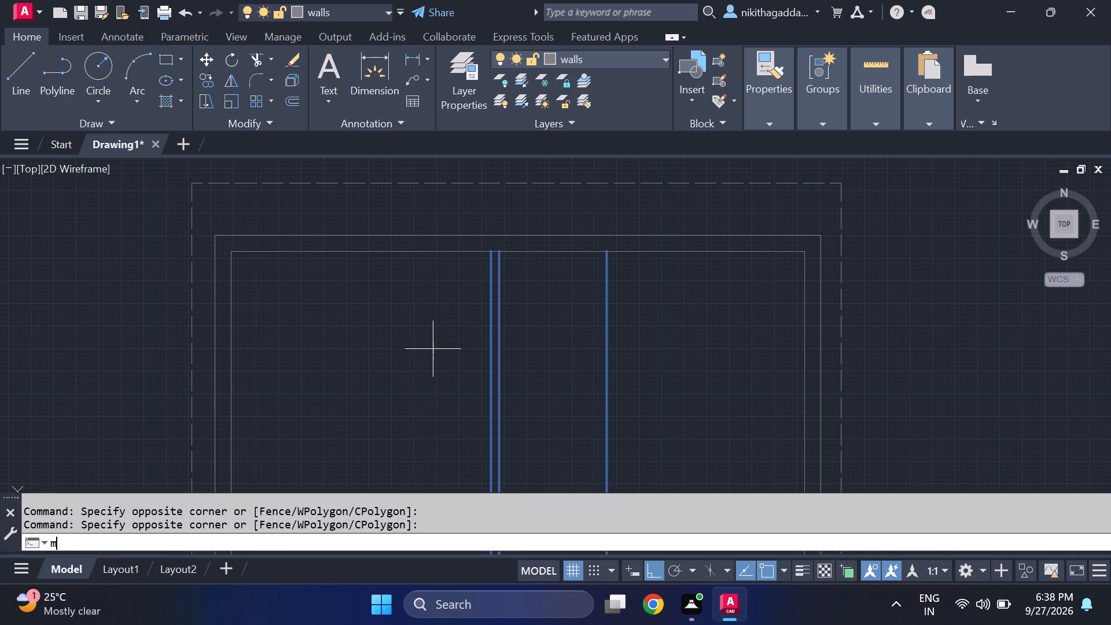
left_click(501, 252)
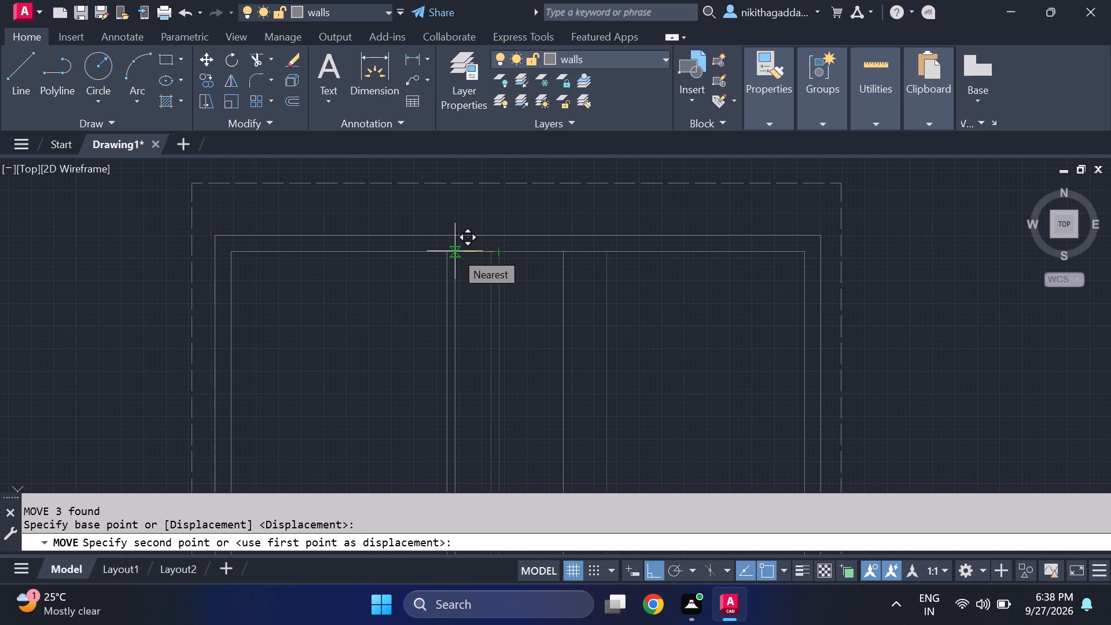
left_click(455, 251)
Offset the top wall's inner line 11' downward to start a horizontal partition across the plan.
scroll(508, 310, "down", 4)
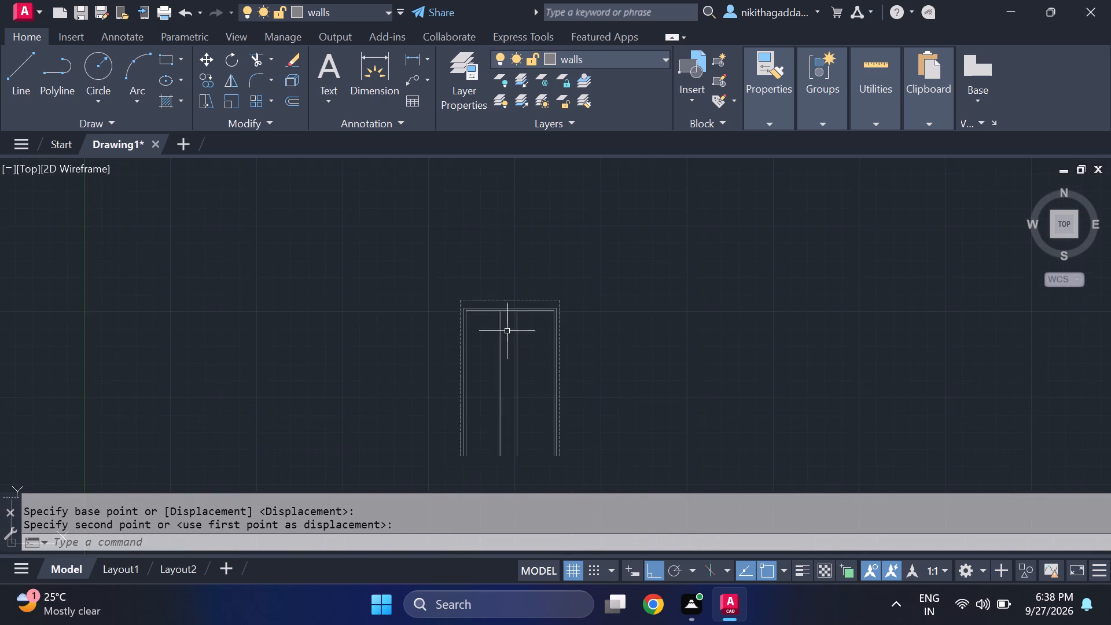
scroll(507, 336, "up", 4)
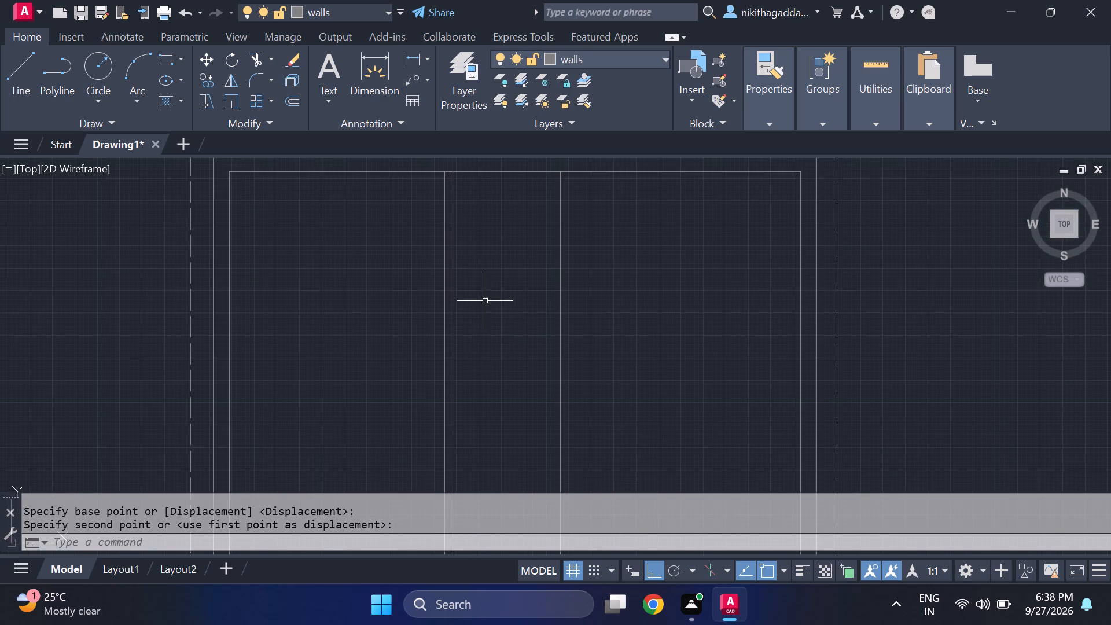
type("of")
key("Return")
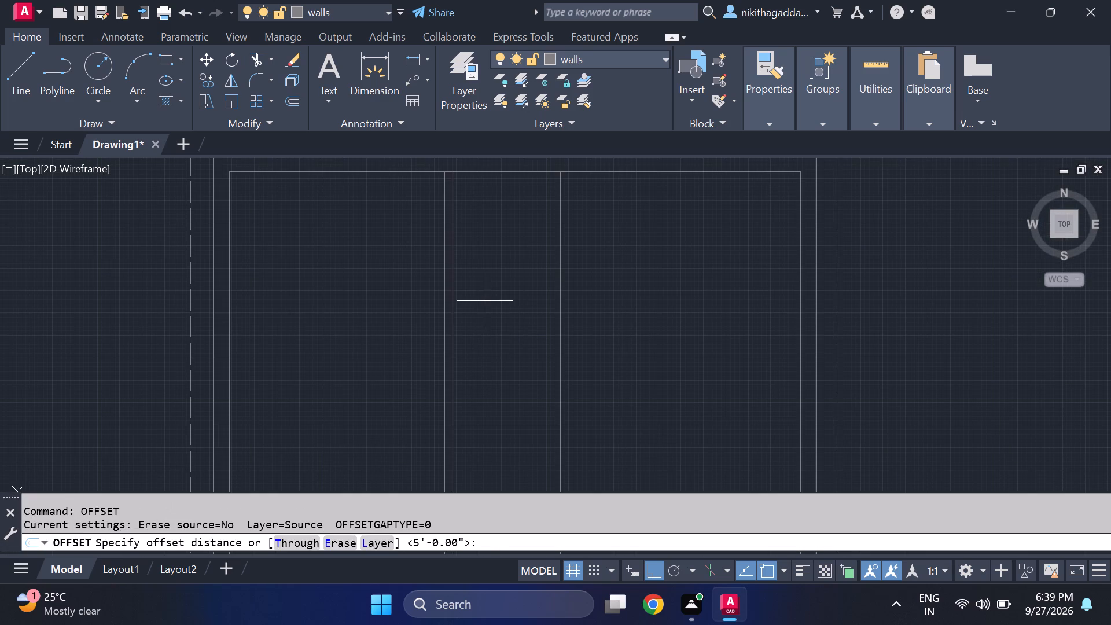
type("11'")
key("Return")
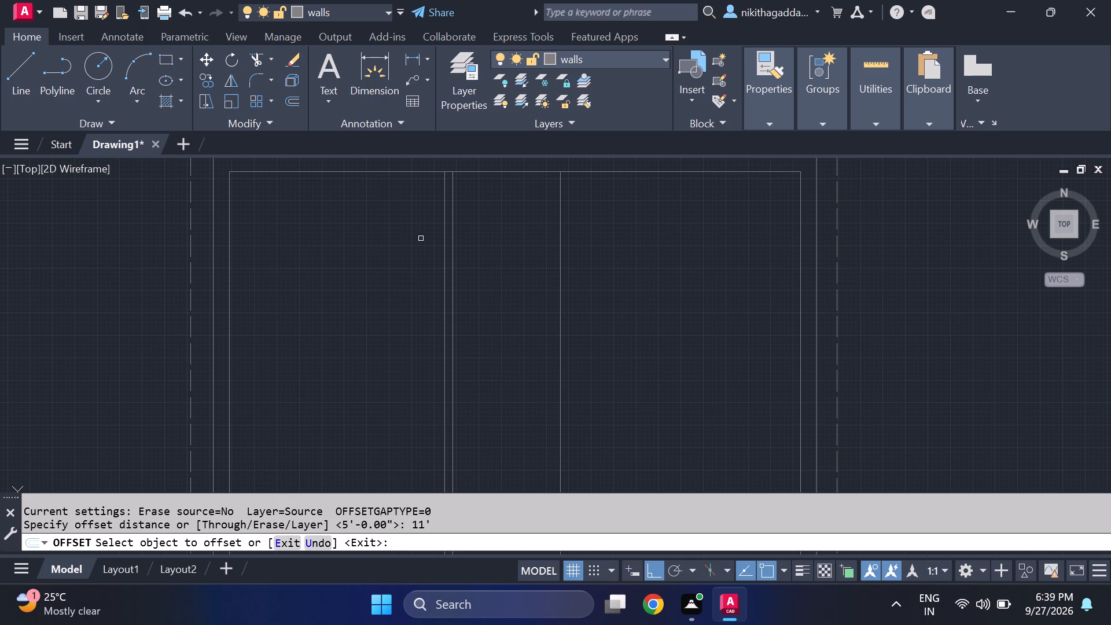
scroll(366, 203, "down", 1)
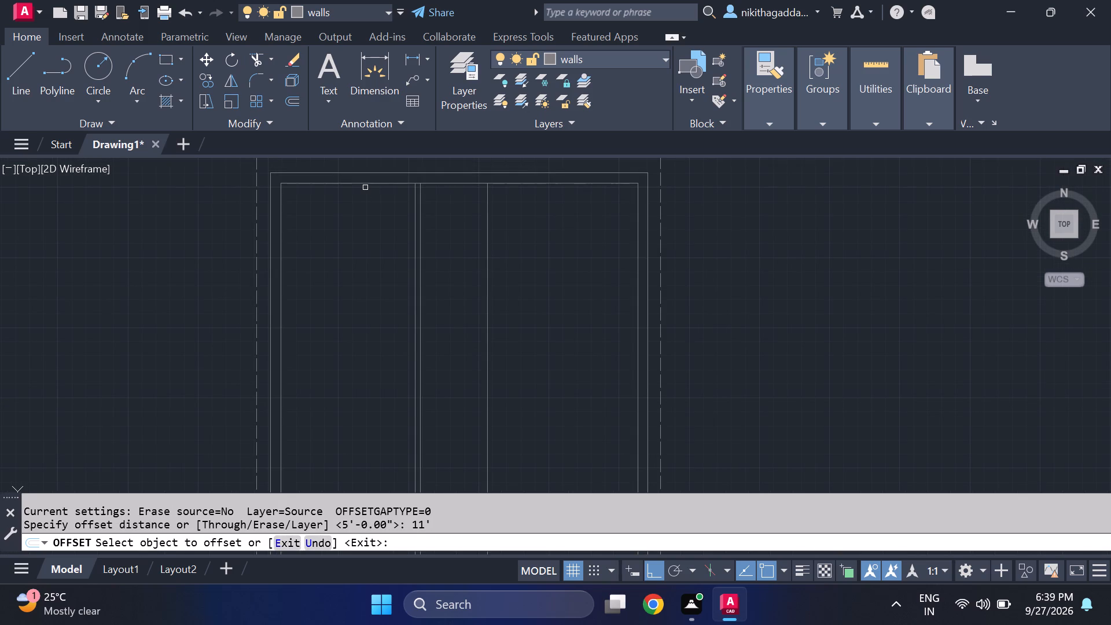
left_click(365, 185)
left_click(371, 406)
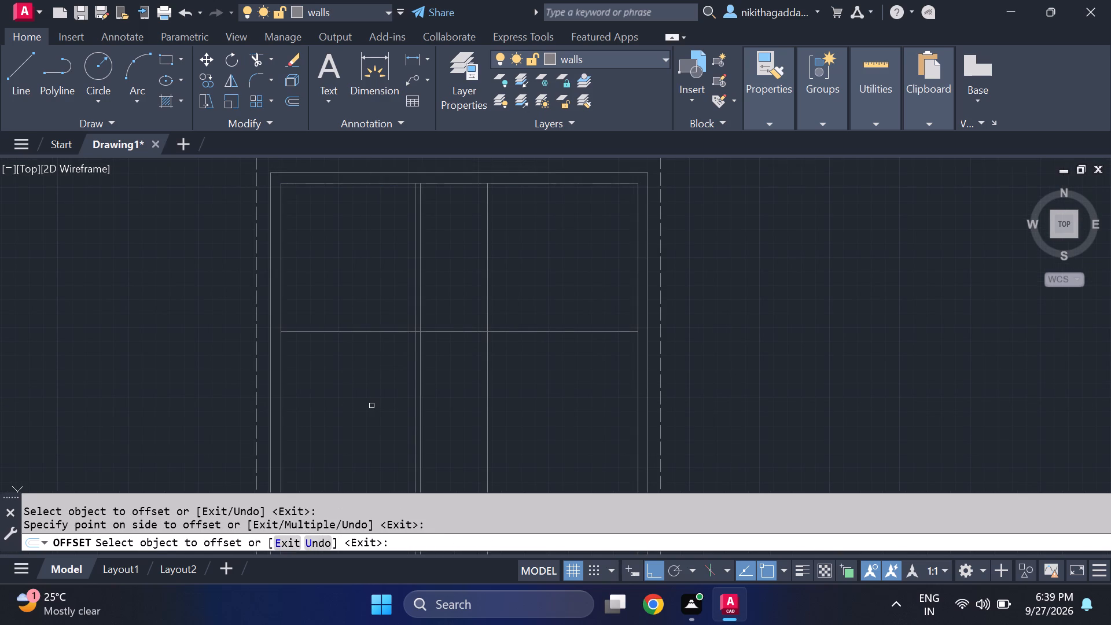
key("Escape")
Offset the rightmost vertical partition line 4.5" to the right to give the second partition its thickness.
scroll(431, 402, "down", 3)
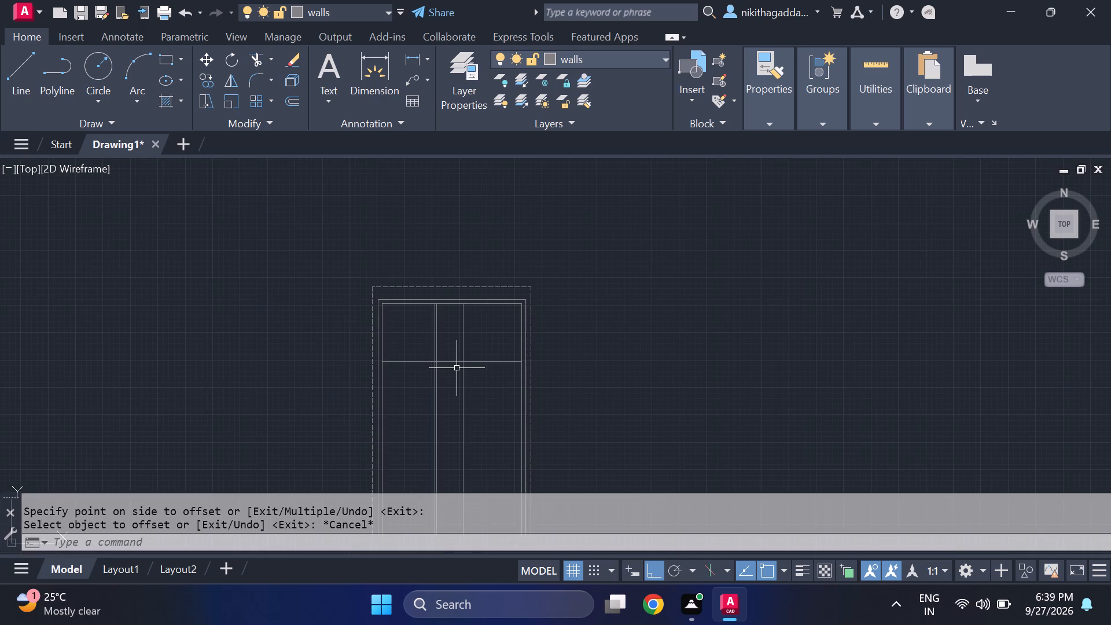
scroll(457, 368, "up", 4)
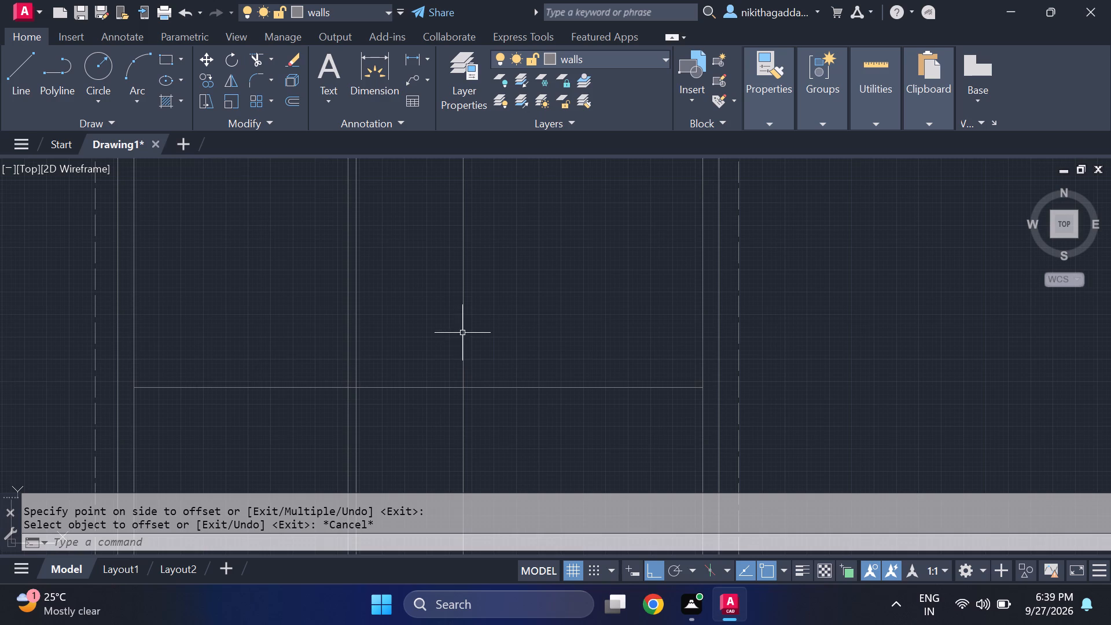
middle_click_drag(451, 317, 451, 407)
type("of")
key("Return")
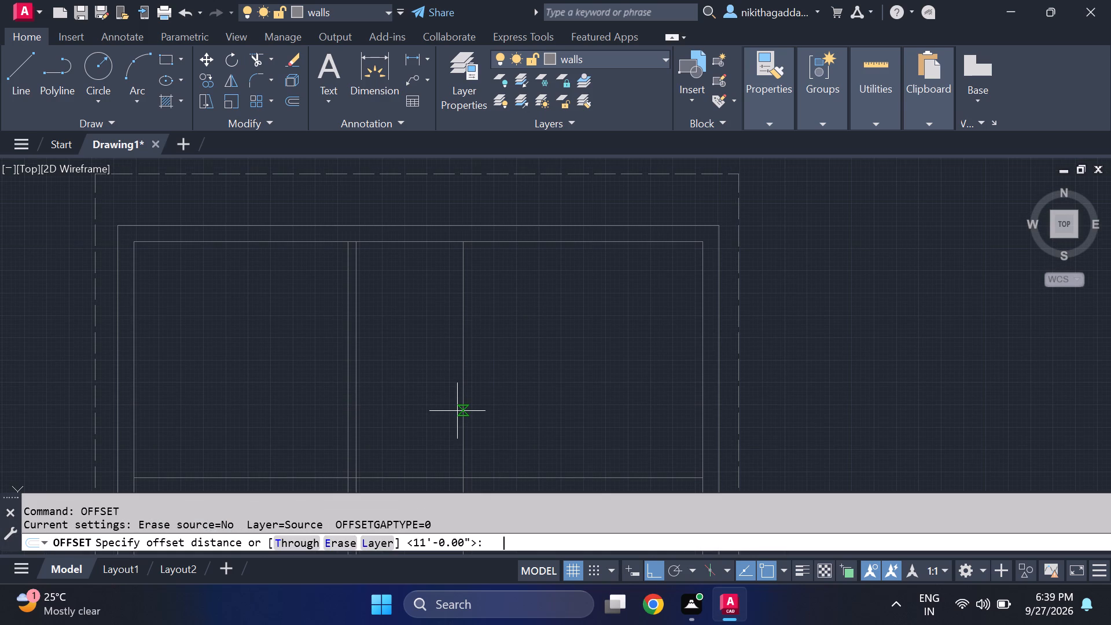
type("4.5\"")
key("Return")
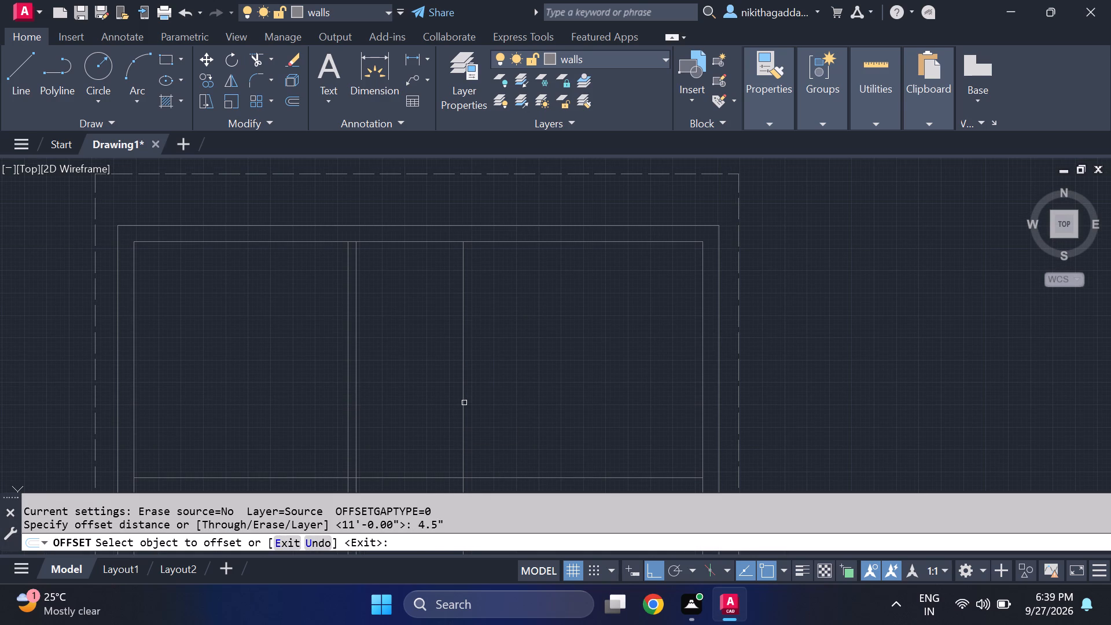
left_click(464, 405)
left_click(596, 402)
key("Escape")
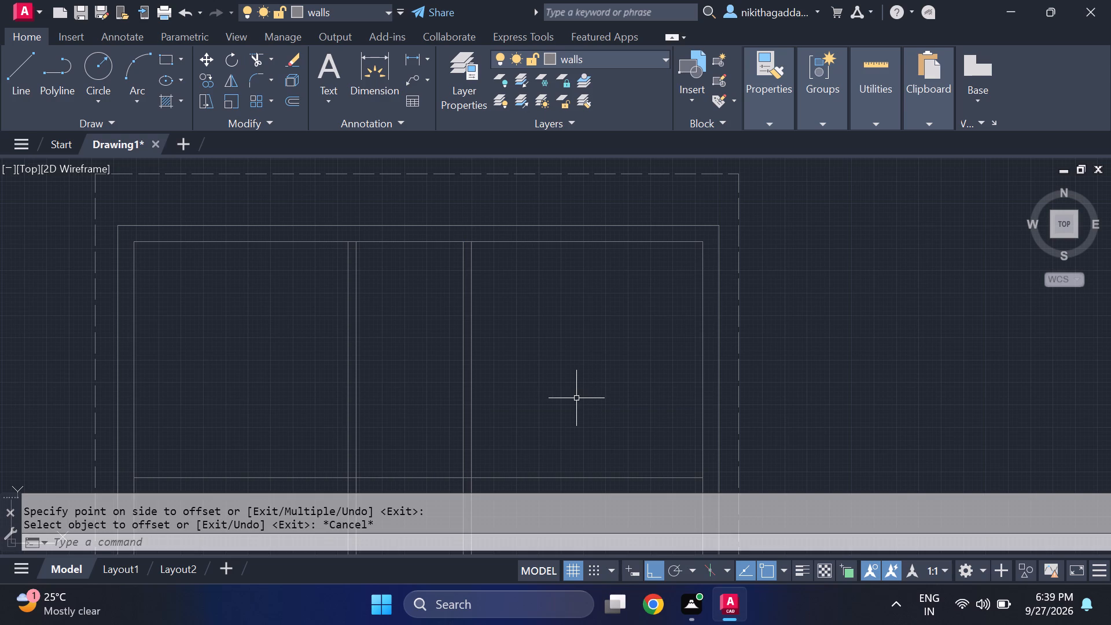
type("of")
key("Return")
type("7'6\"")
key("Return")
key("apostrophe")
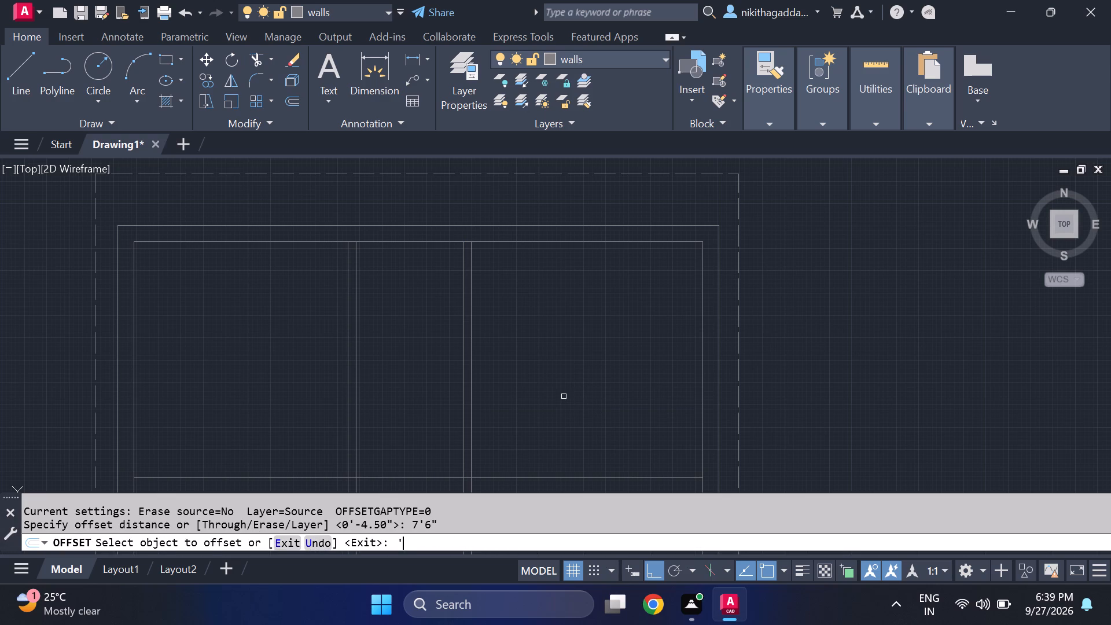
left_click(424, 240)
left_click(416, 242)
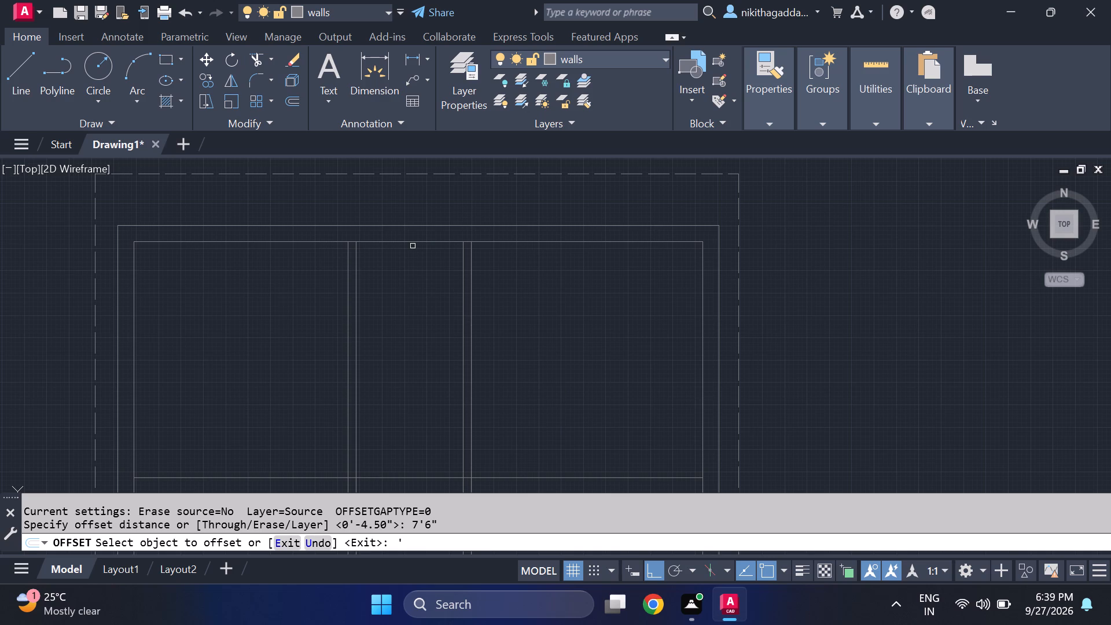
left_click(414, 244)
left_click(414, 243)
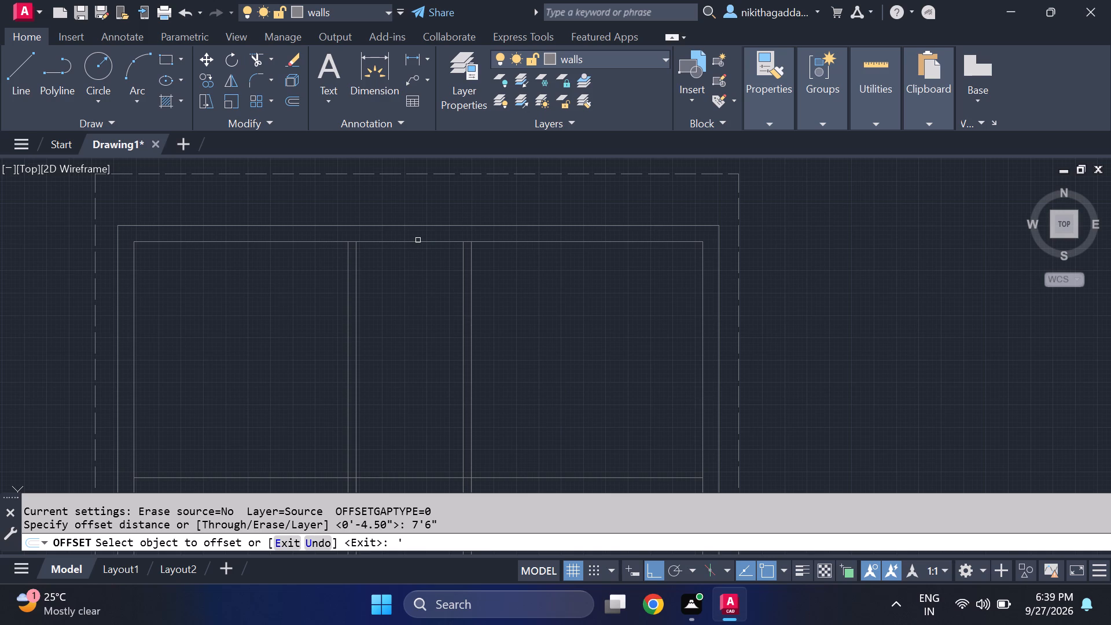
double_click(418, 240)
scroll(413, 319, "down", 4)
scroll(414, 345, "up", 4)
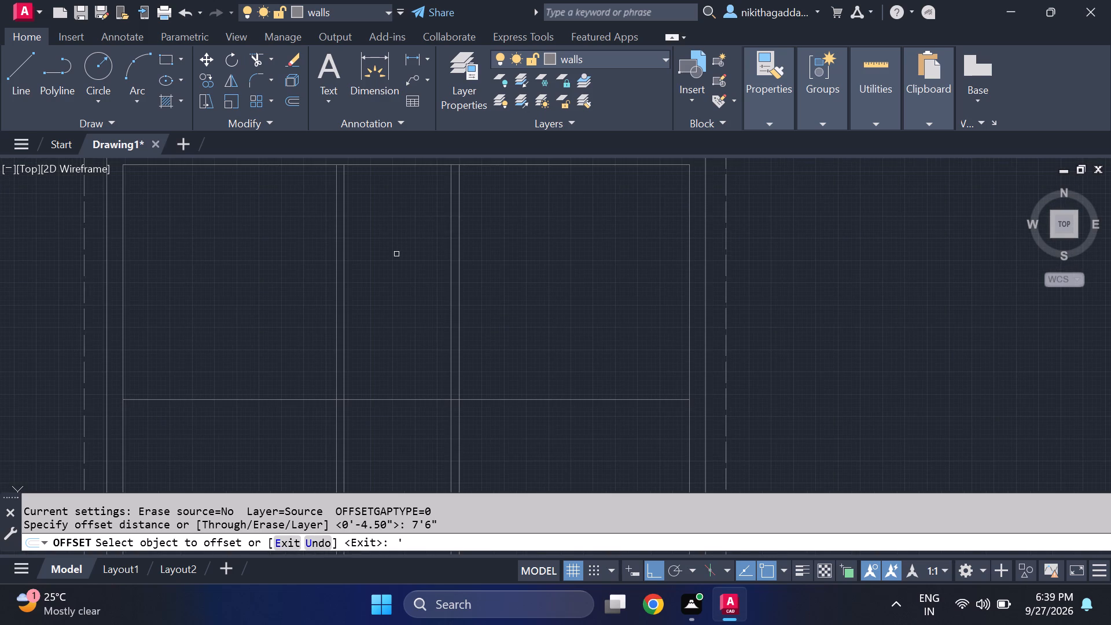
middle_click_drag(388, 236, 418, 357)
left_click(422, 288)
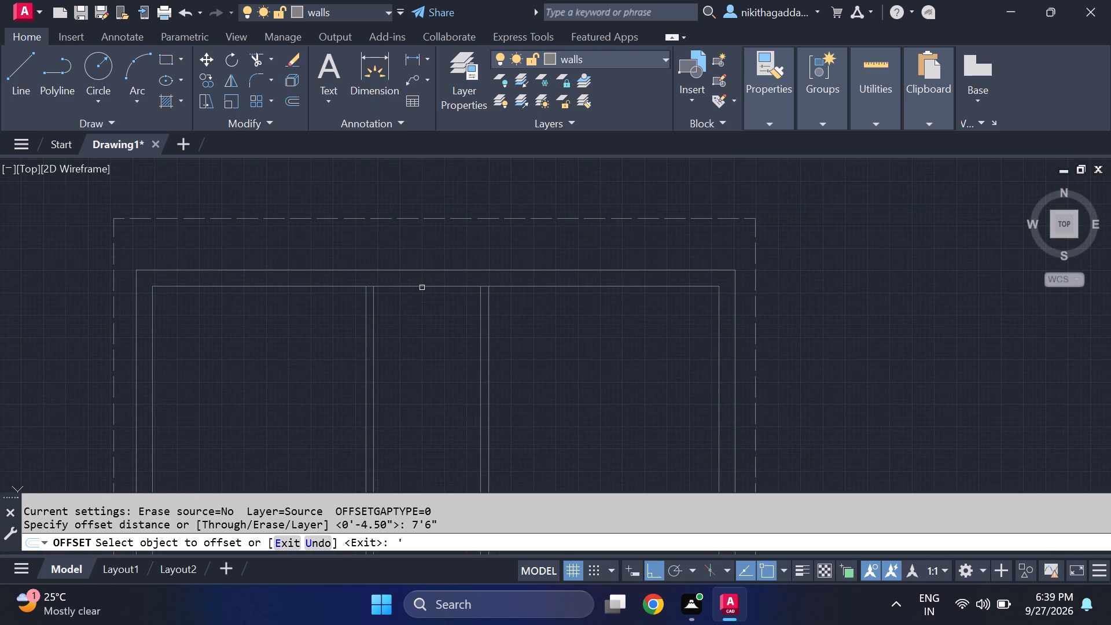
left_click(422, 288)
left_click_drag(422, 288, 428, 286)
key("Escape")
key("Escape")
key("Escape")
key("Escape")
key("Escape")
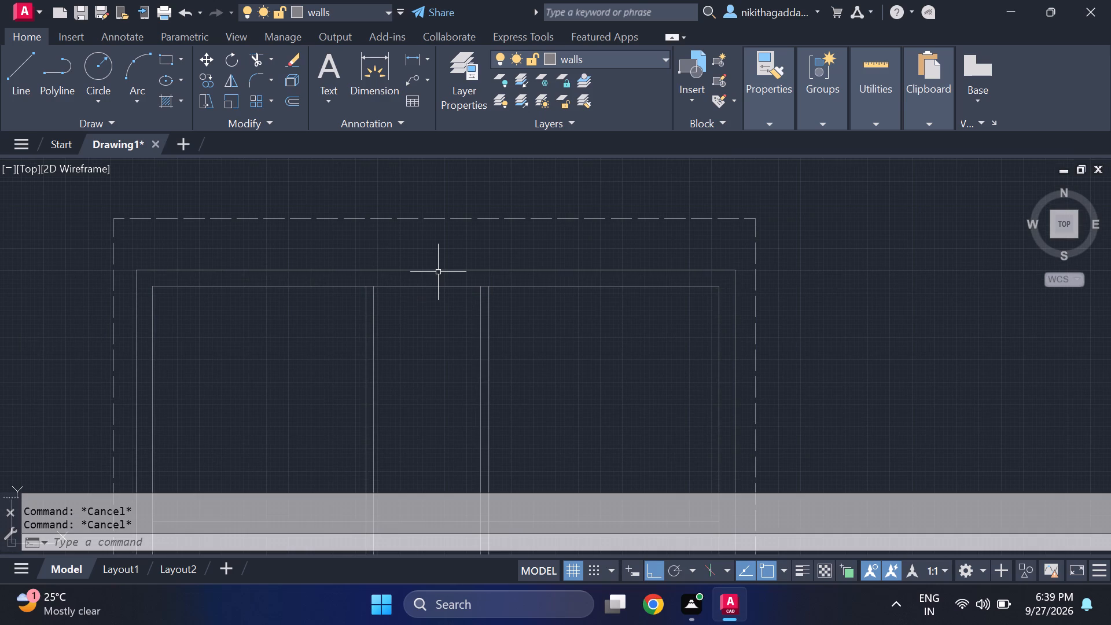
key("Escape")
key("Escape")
Offset the top wall's inner line 7'6" downward to start another horizontal partition.
type("of")
key("Return")
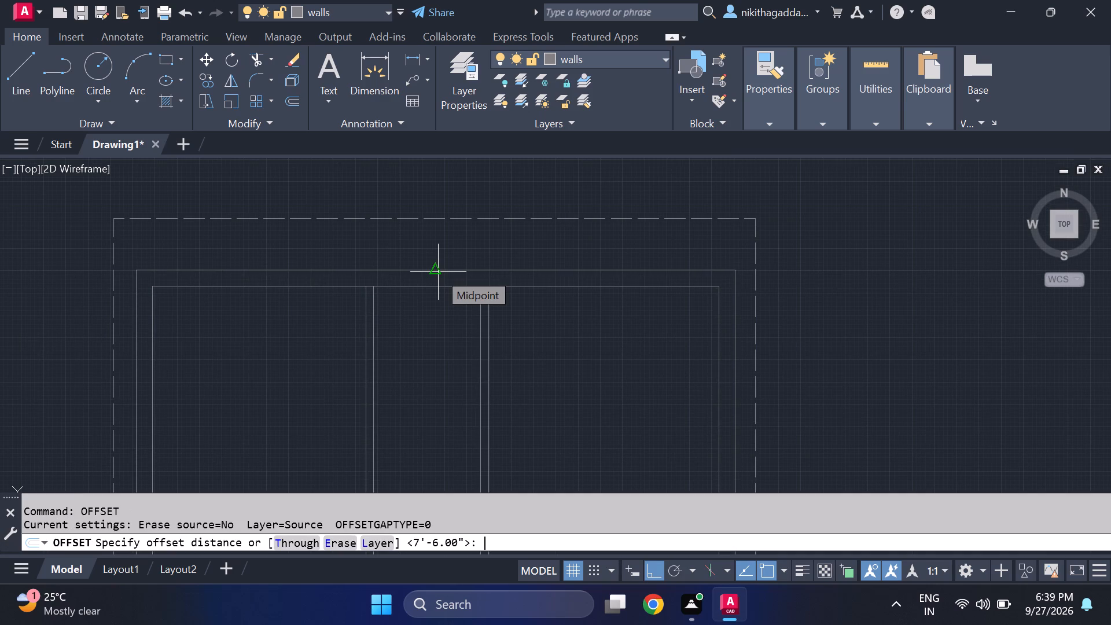
type("7'6")
key("shift+quotedbl")
key("Return")
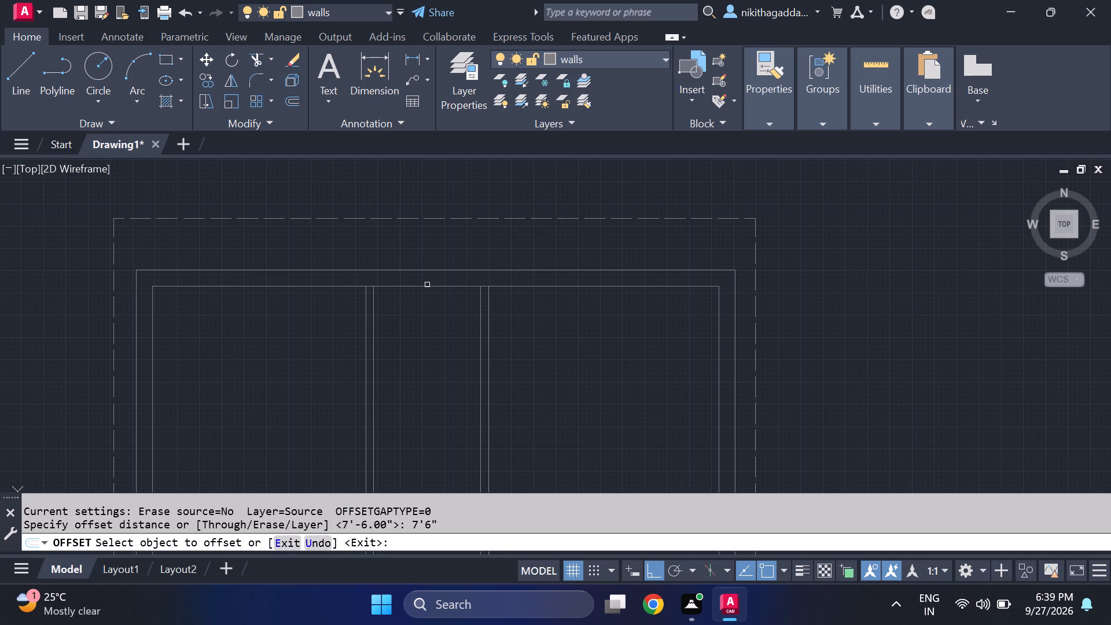
left_click(428, 283)
left_click(428, 287)
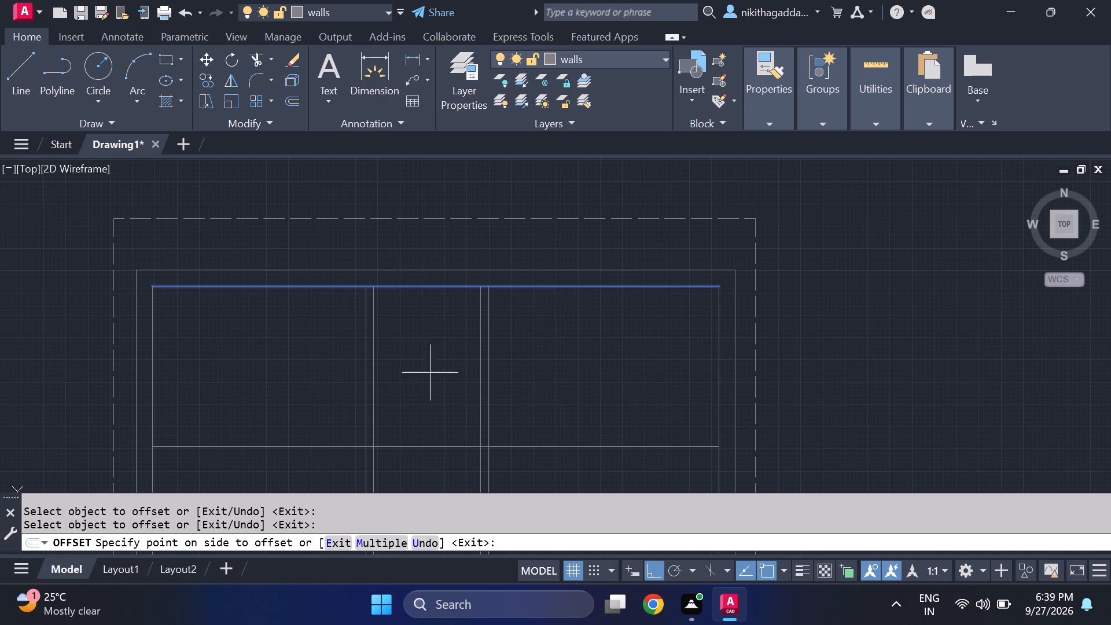
scroll(439, 379, "down", 2)
scroll(440, 389, "up", 2)
left_click(440, 394)
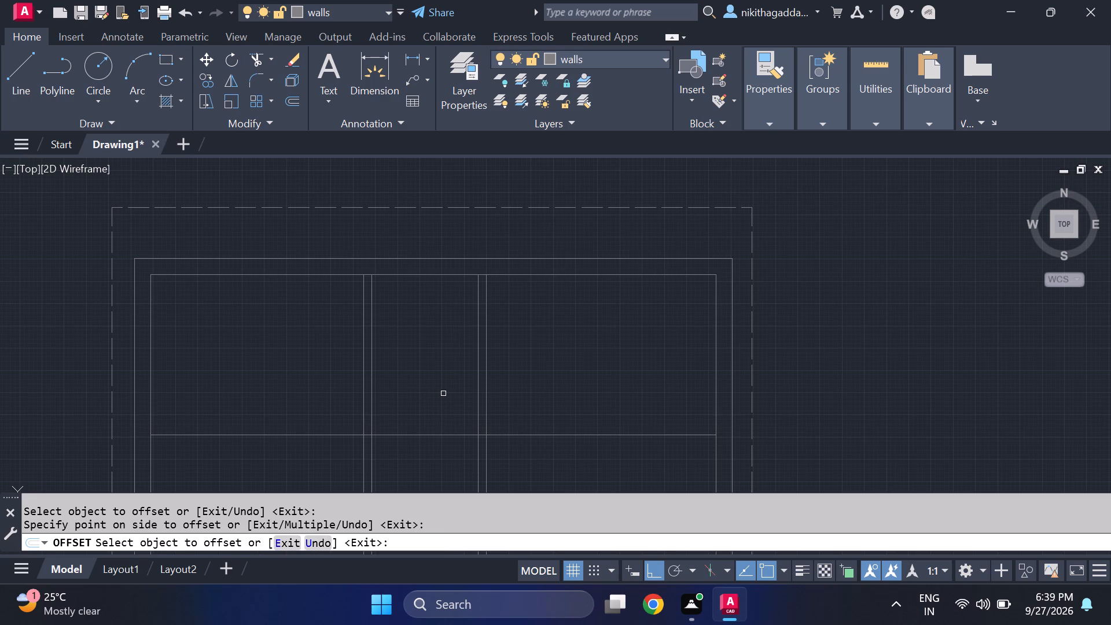
key("Escape")
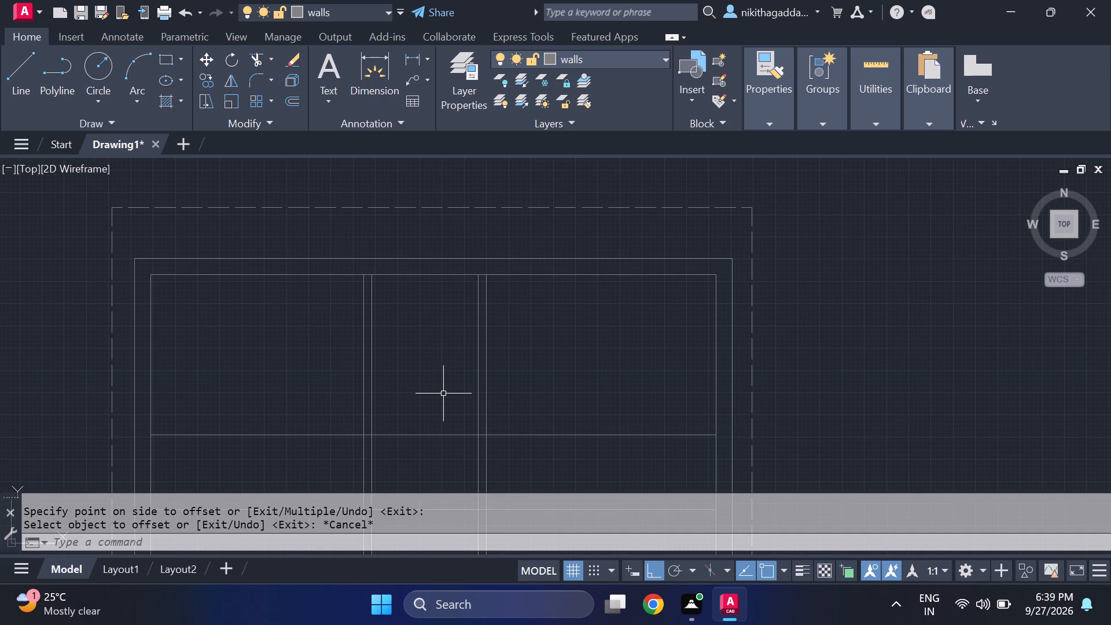
Offset the 7'6" horizontal partition line 4.5" downward to give that partition its thickness.
type("of")
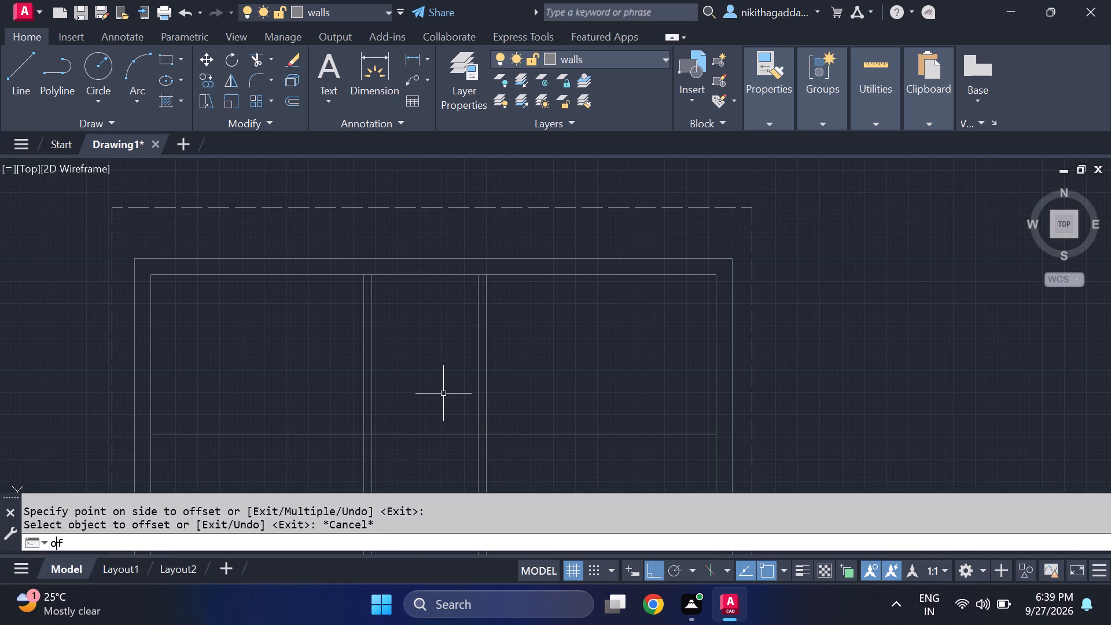
key("Return")
type("4.5\"")
key("Return")
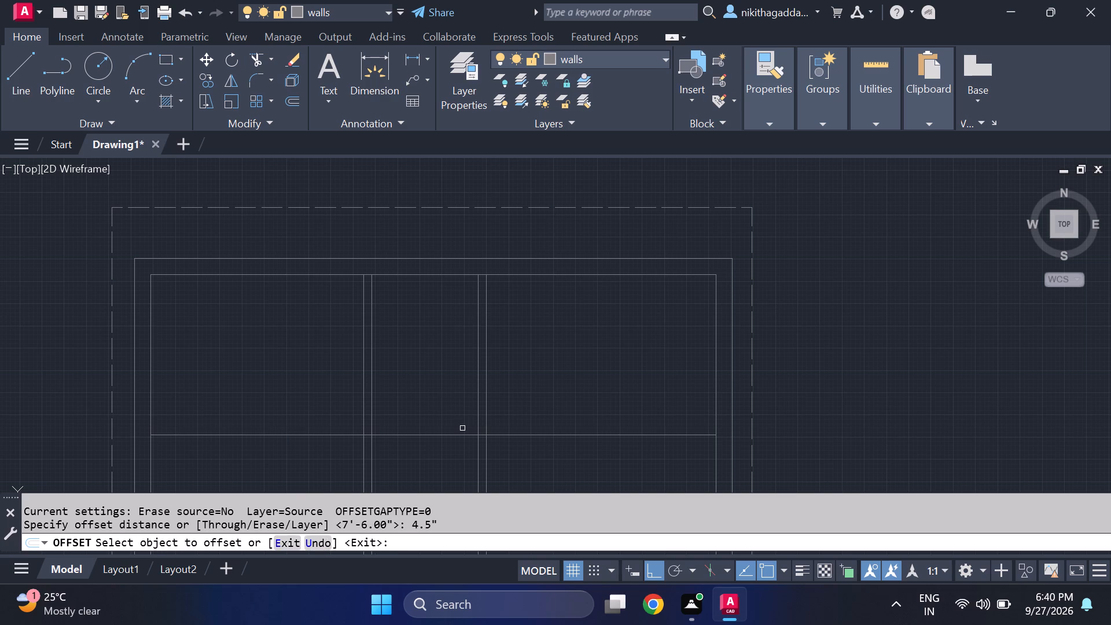
left_click(456, 436)
left_click(448, 455)
scroll(448, 457, "down", 2)
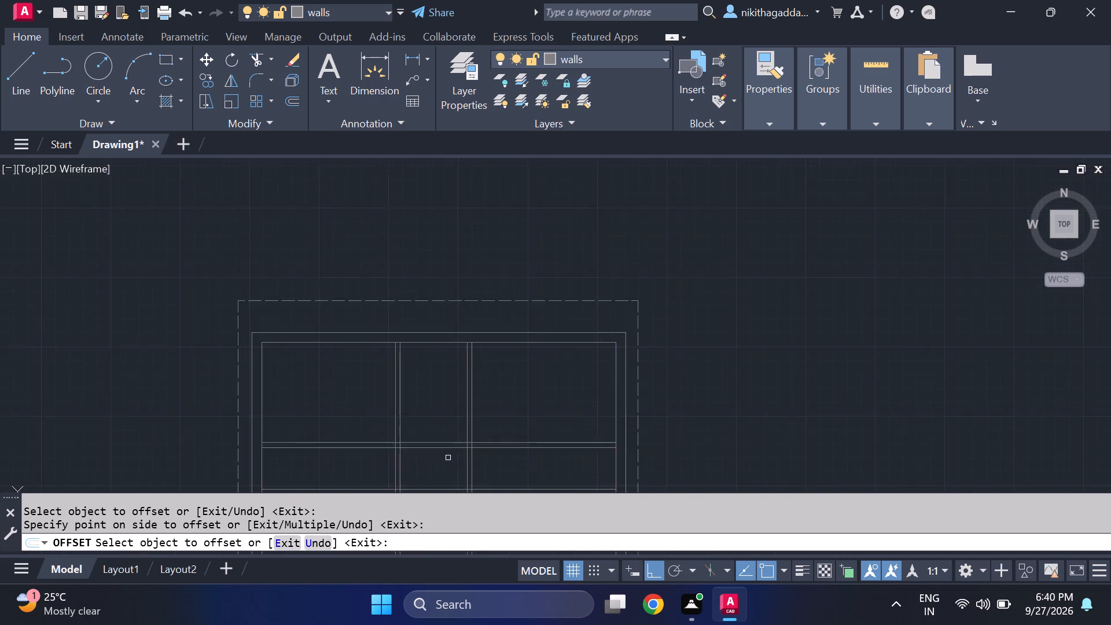
middle_click_drag(448, 458, 426, 382)
scroll(426, 379, "up", 2)
key("Escape")
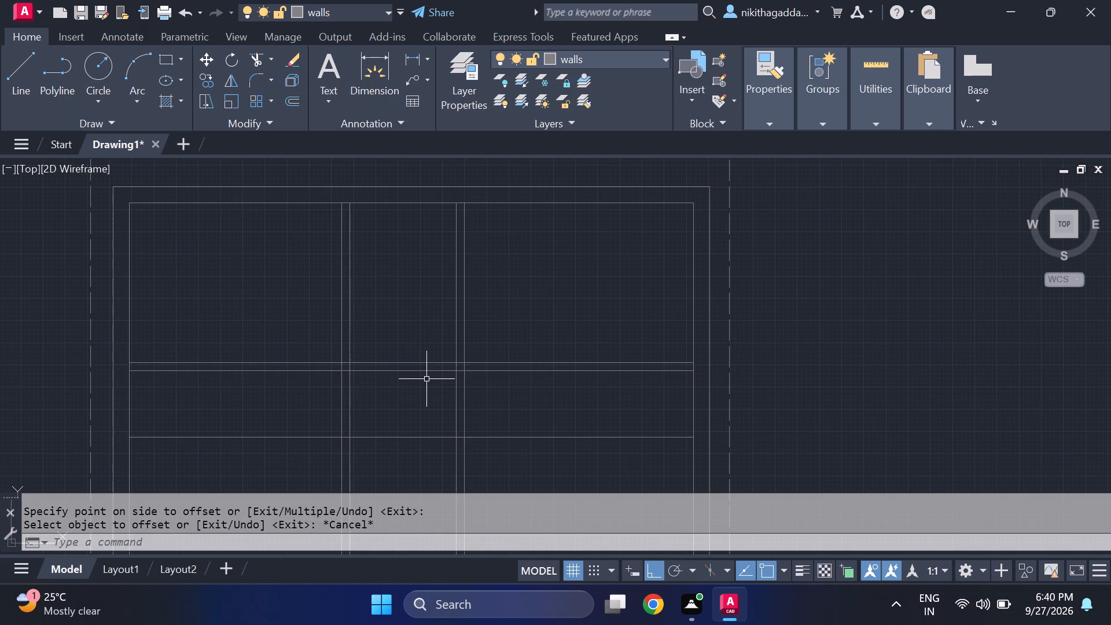
Trim the 7'6" horizontal partition lines on both sides so the partition remains only between the two vertical partitions.
type("tr")
key("Return")
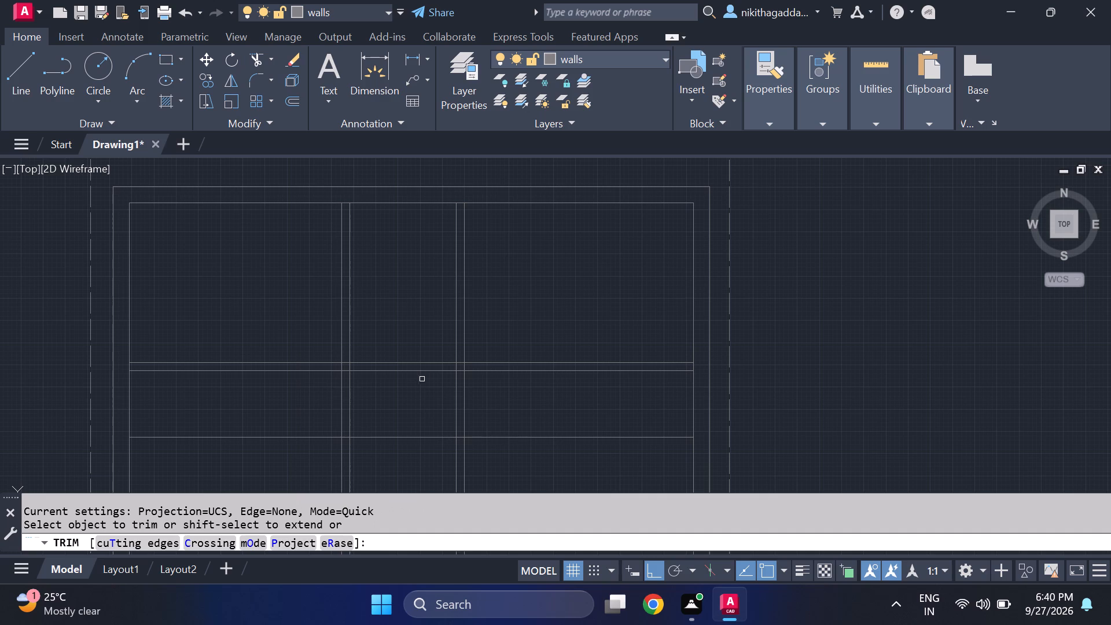
left_click_drag(215, 337, 214, 401)
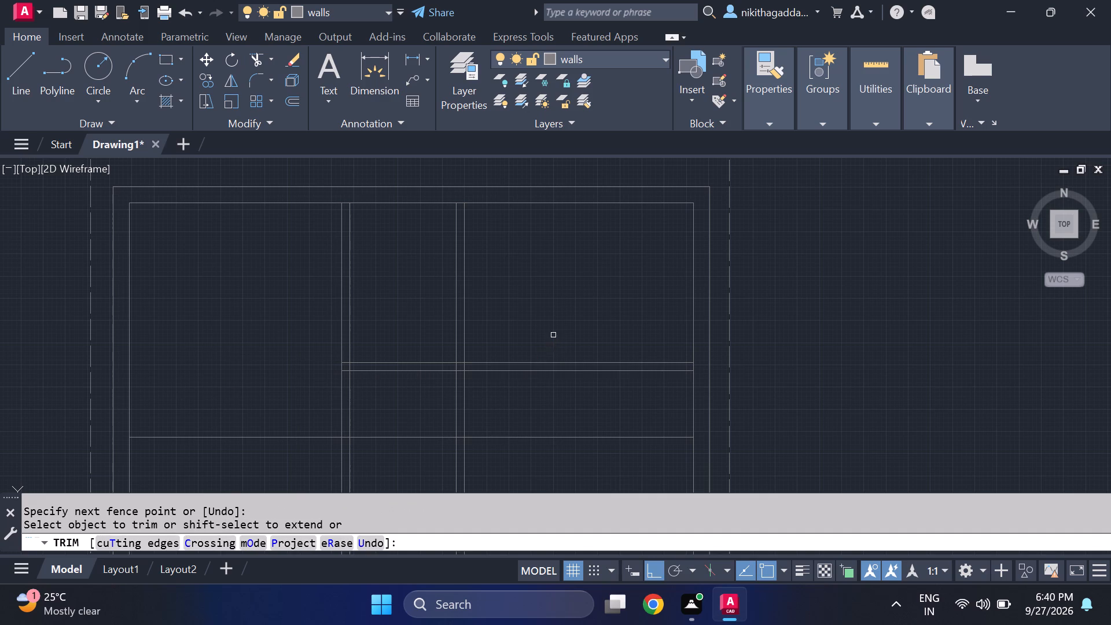
left_click_drag(553, 335, 569, 377)
scroll(578, 378, "down", 1)
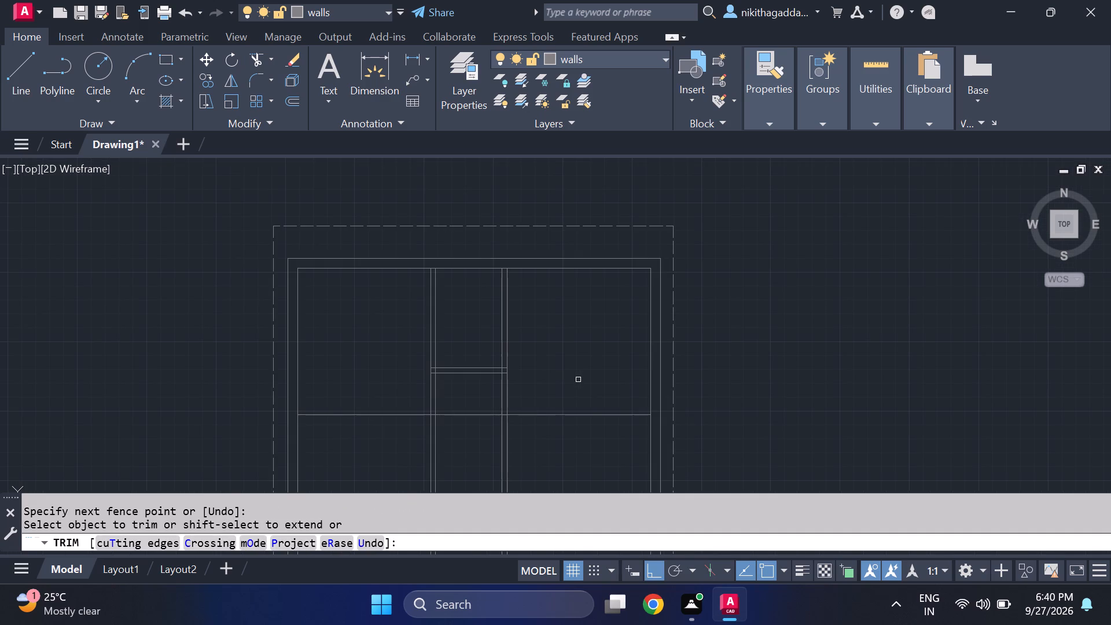
key("Escape")
Offset the 11' horizontal partition line 4.5" downward to give that partition its thickness.
type("of")
key("Return")
type("4.5\"")
key("Return")
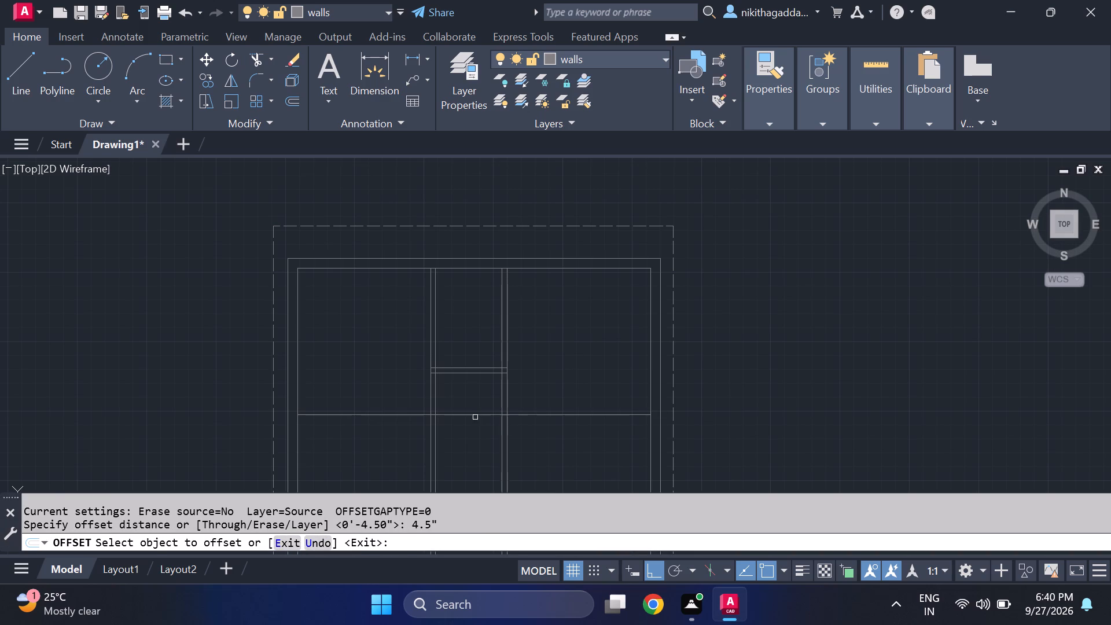
left_click(477, 416)
left_click(473, 458)
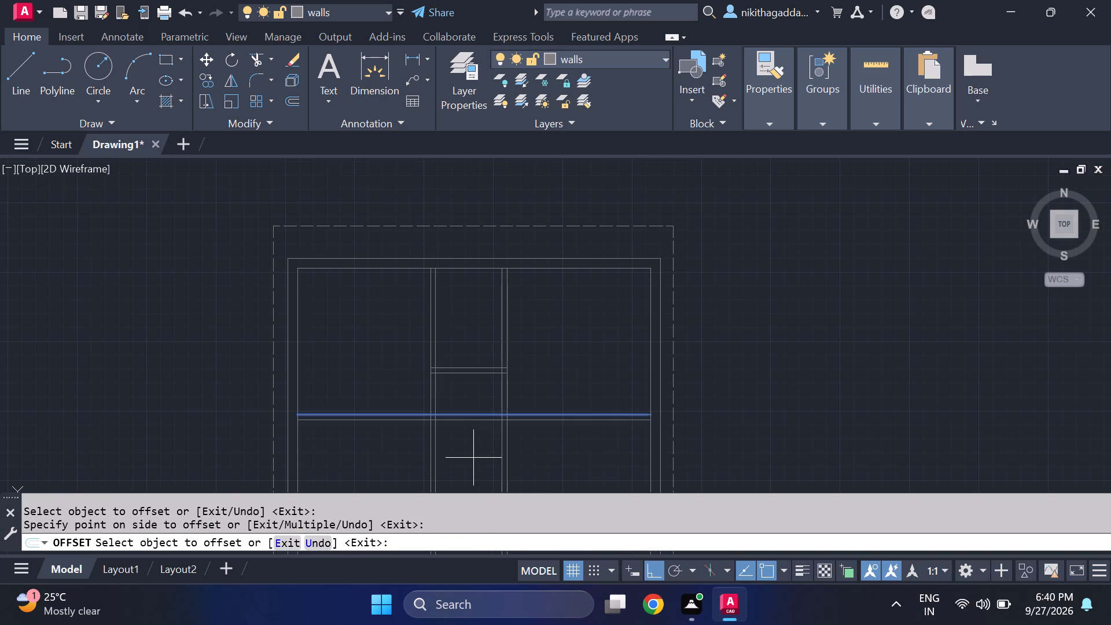
key("Escape")
Trim the 11' partition lines between the two vertical partitions, and trim the vertical partition lines below the 11' partition.
type("tr")
key("Return")
left_click_drag(472, 405, 474, 408)
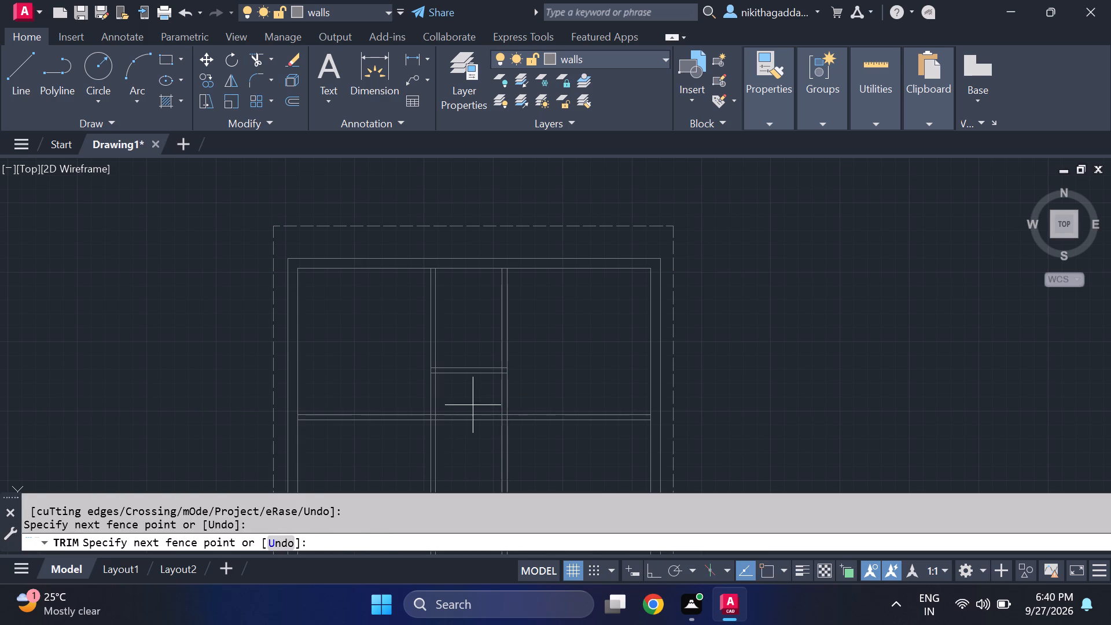
left_click_drag(474, 408, 476, 458)
middle_click_drag(467, 451, 453, 387)
left_click_drag(506, 398, 337, 414)
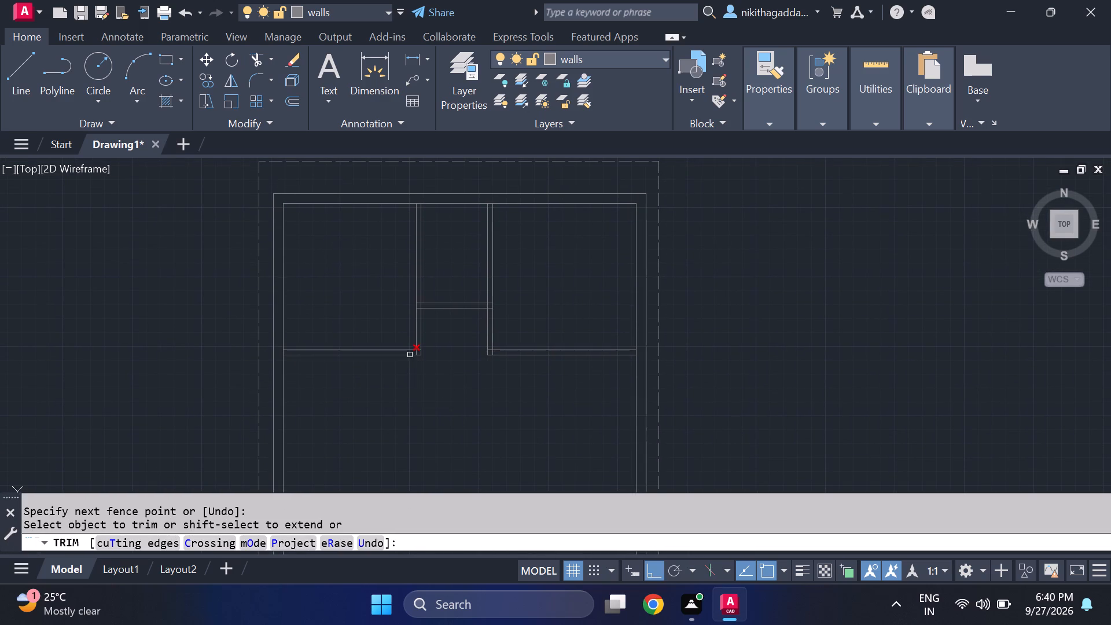
Trim the overlapping line ends at the two corners where the vertical partitions meet the 11' partition.
scroll(410, 354, "up", 3)
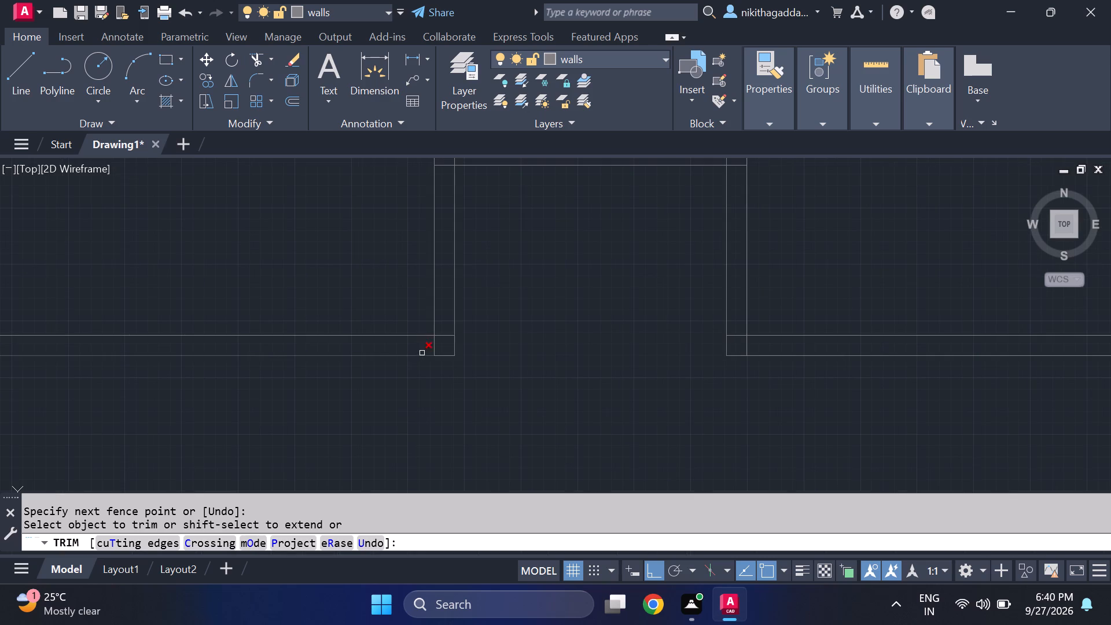
left_click_drag(426, 349, 444, 335)
scroll(567, 398, "down", 3)
scroll(611, 383, "up", 3)
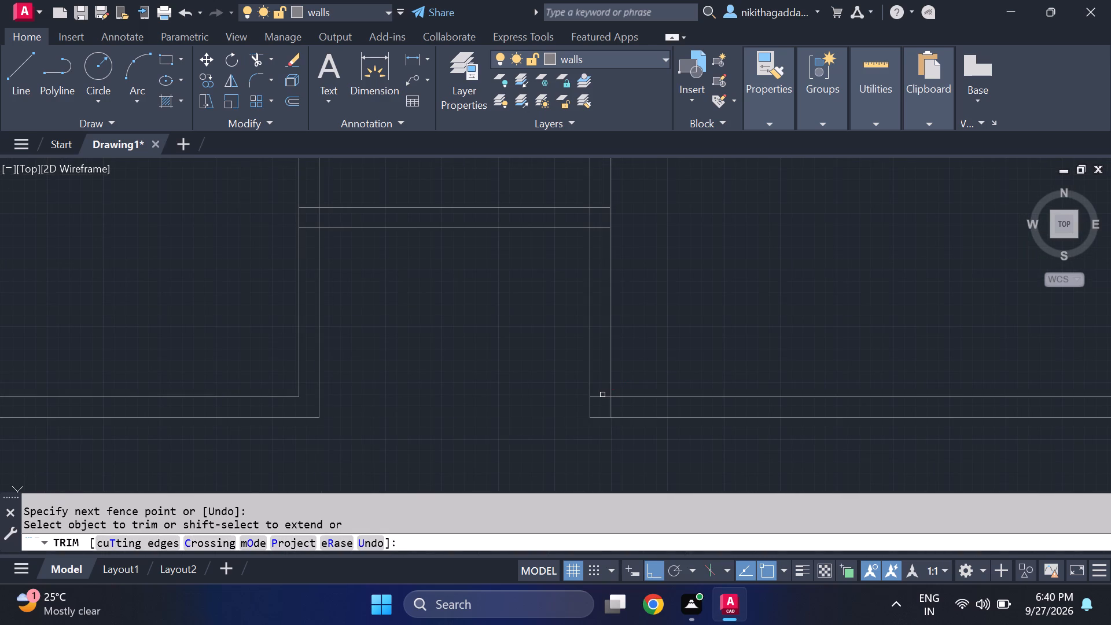
left_click_drag(602, 395, 618, 409)
Trim the crossing lines at both junctions of the 7'6" partition with the vertical partitions to open the wall joints.
middle_click_drag(615, 298, 628, 371)
scroll(612, 290, "up", 1)
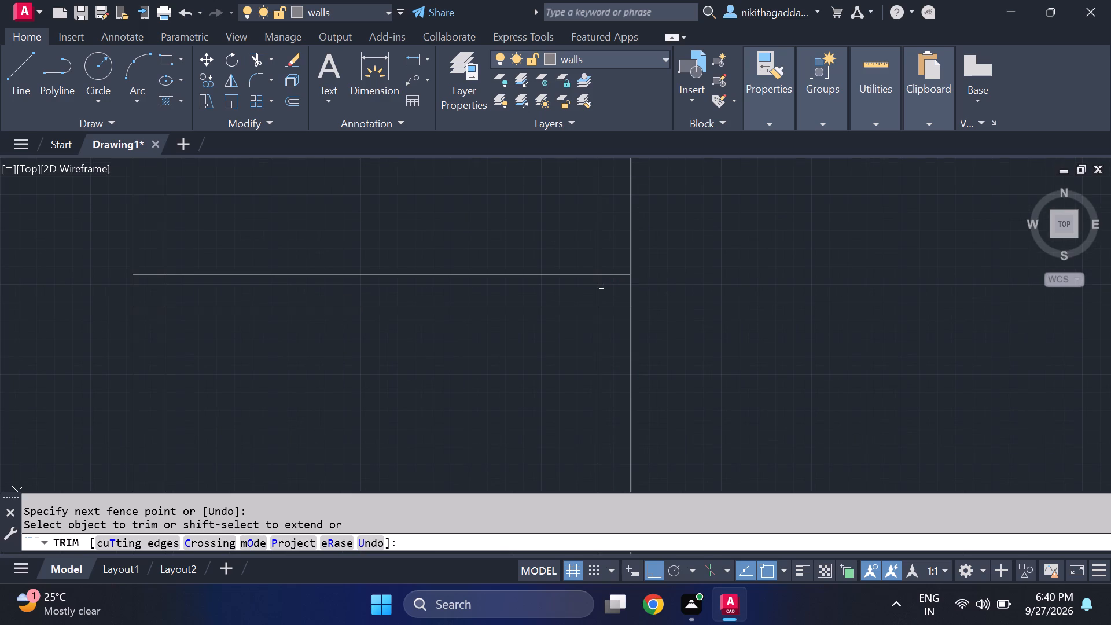
left_click(601, 288)
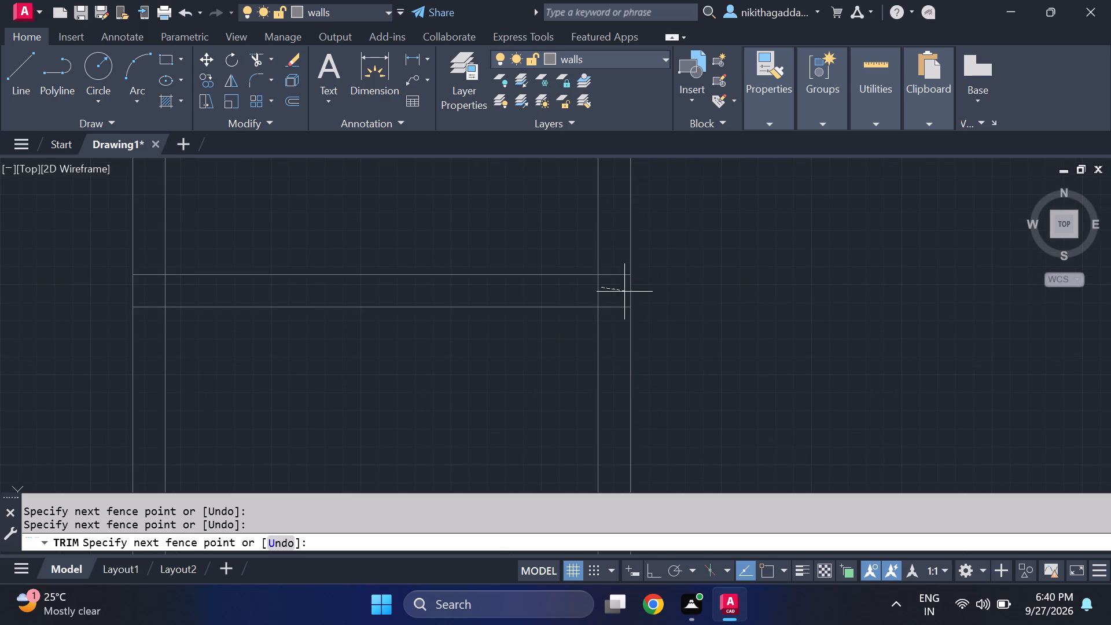
left_click(577, 295)
left_click(622, 276)
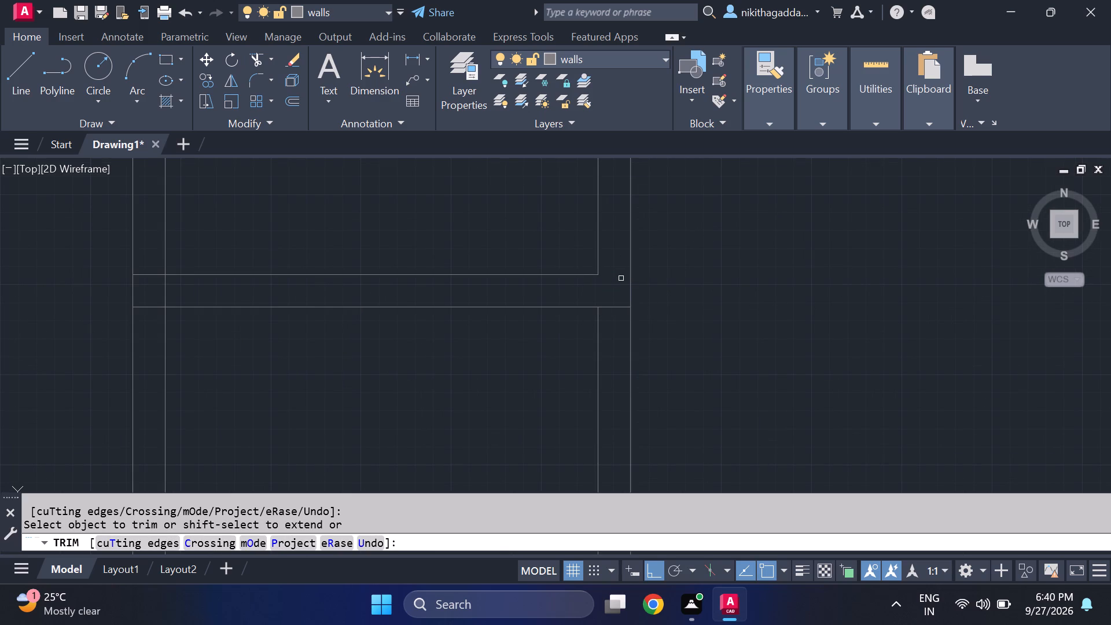
left_click(614, 307)
left_click_drag(148, 267, 151, 327)
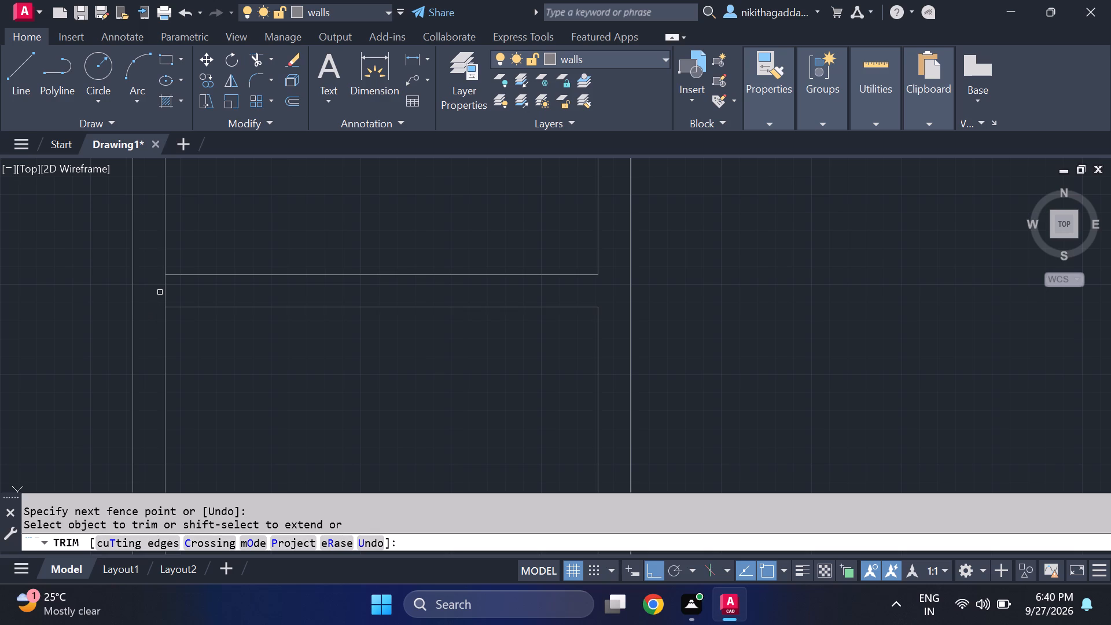
left_click(164, 292)
Trim the top wall's inner line across the ends of both vertical partitions.
scroll(255, 388, "down", 4)
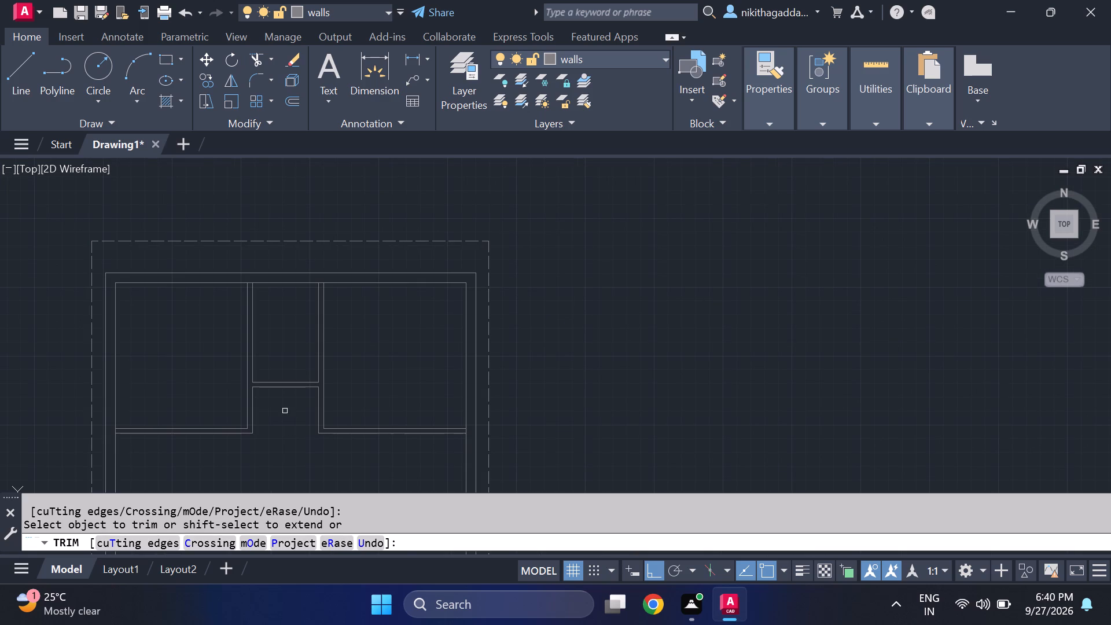
scroll(259, 294, "up", 4)
left_click(194, 218)
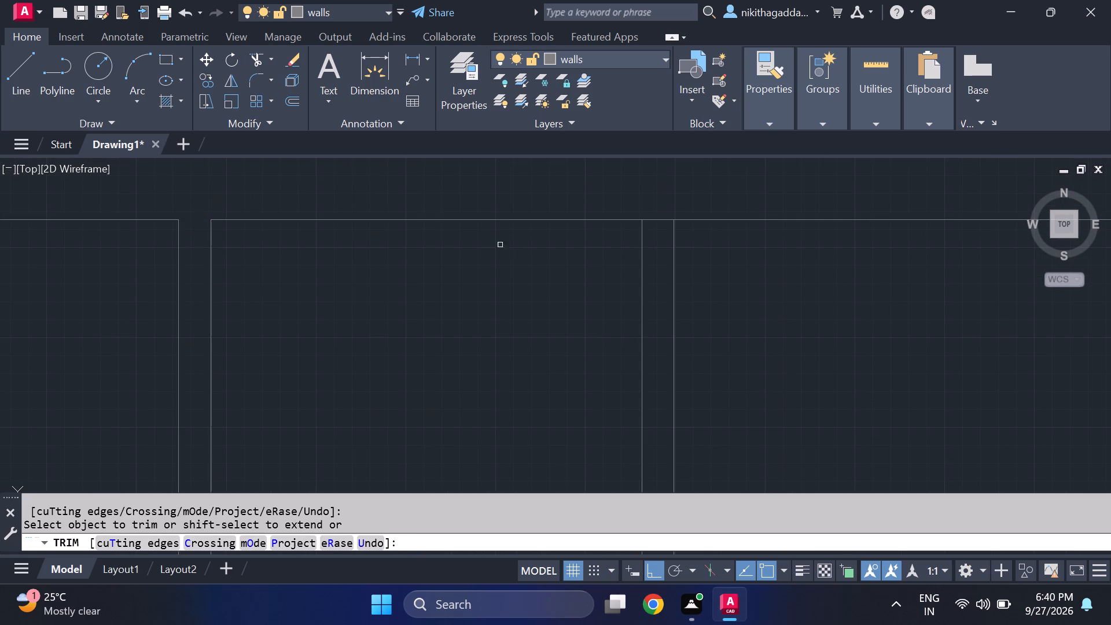
left_click(661, 219)
scroll(482, 362, "down", 4)
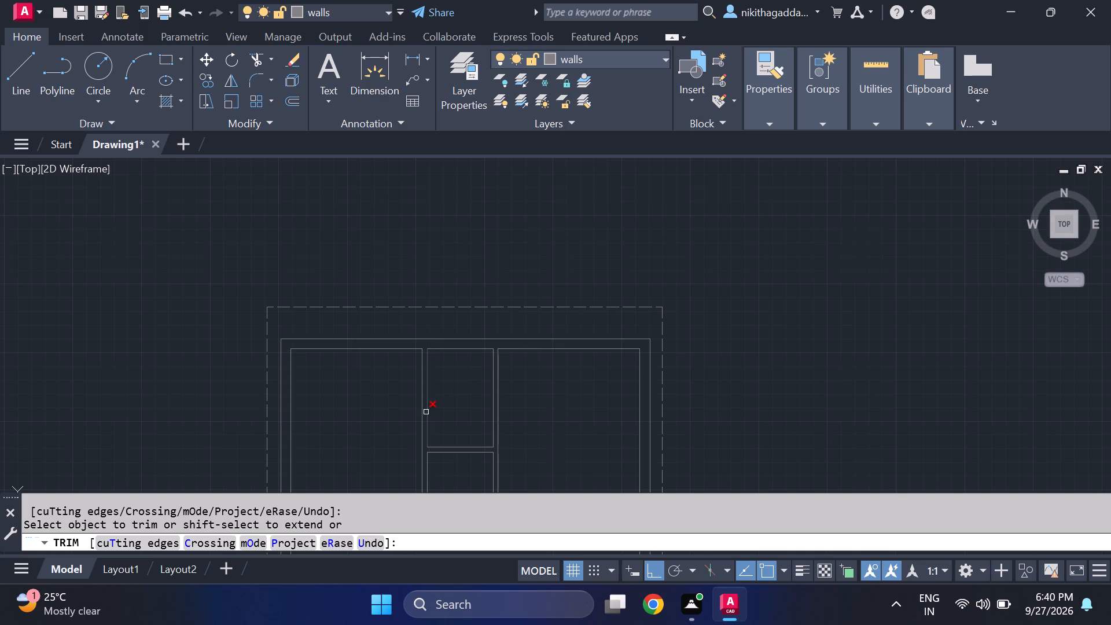
middle_click_drag(391, 457, 384, 444)
middle_click_drag(383, 438, 379, 425)
middle_click_drag(377, 412, 370, 335)
middle_click_drag(371, 330, 373, 324)
middle_click_drag(388, 289, 394, 282)
middle_click_drag(431, 412, 442, 356)
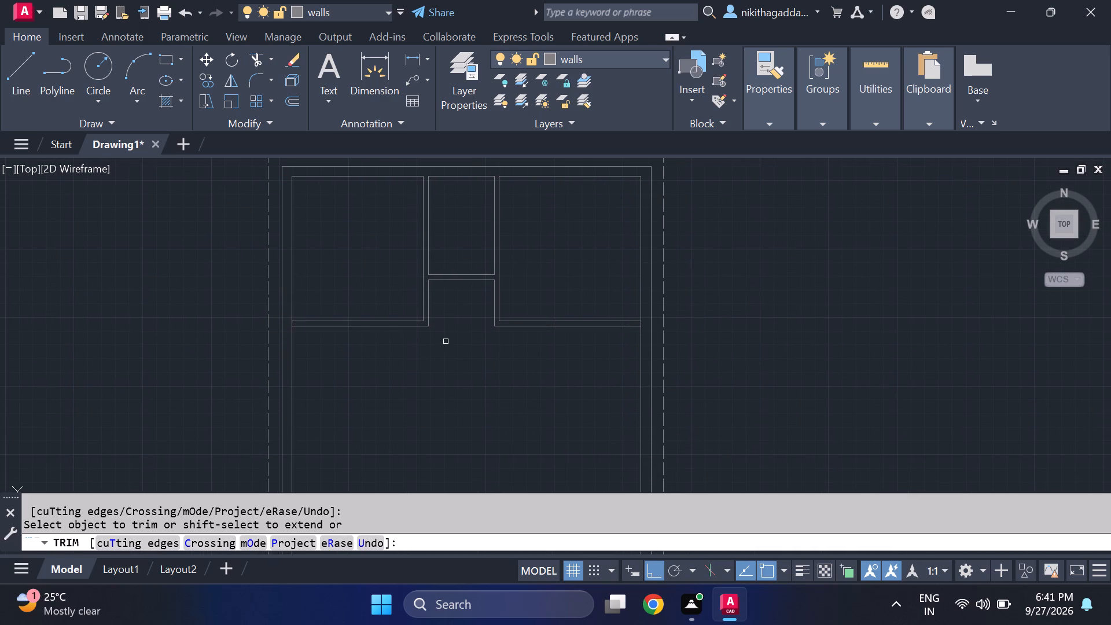
key("Escape")
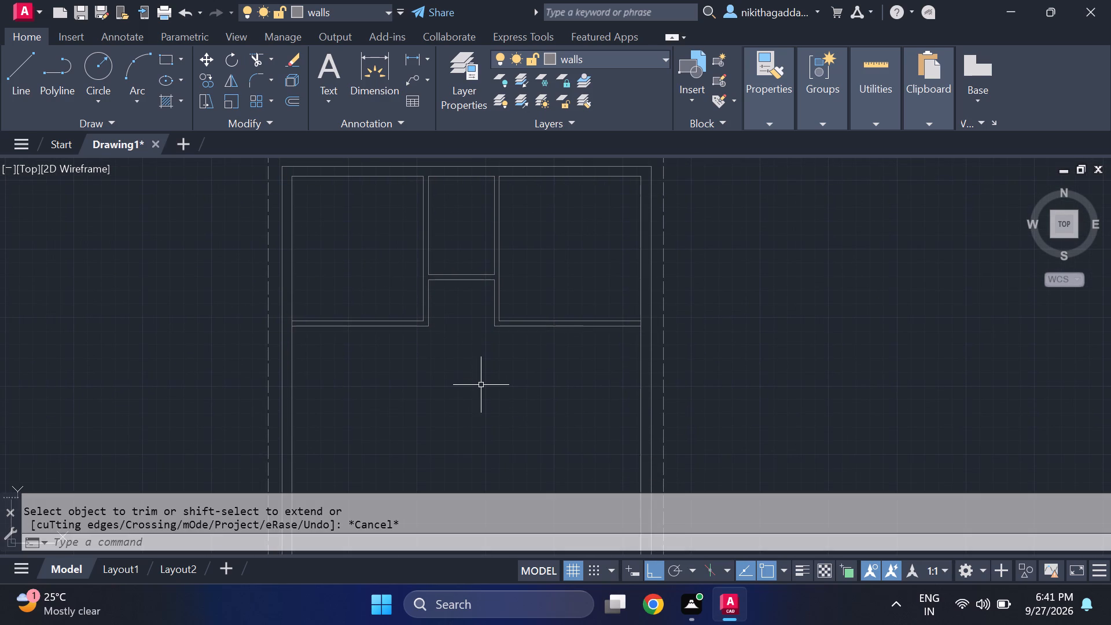
Offset the left outer wall's inner line 4'6" to the right to start a new vertical partition.
scroll(433, 346, "up", 1)
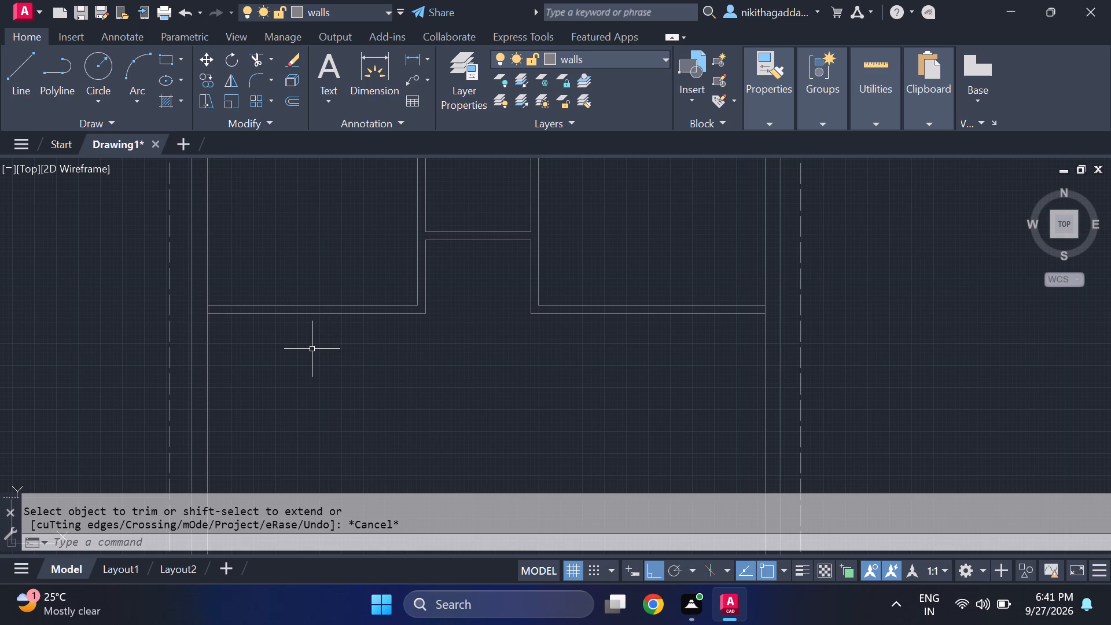
type("of")
key("Return")
type("4'6")
key("shift+quotedbl")
key("Return")
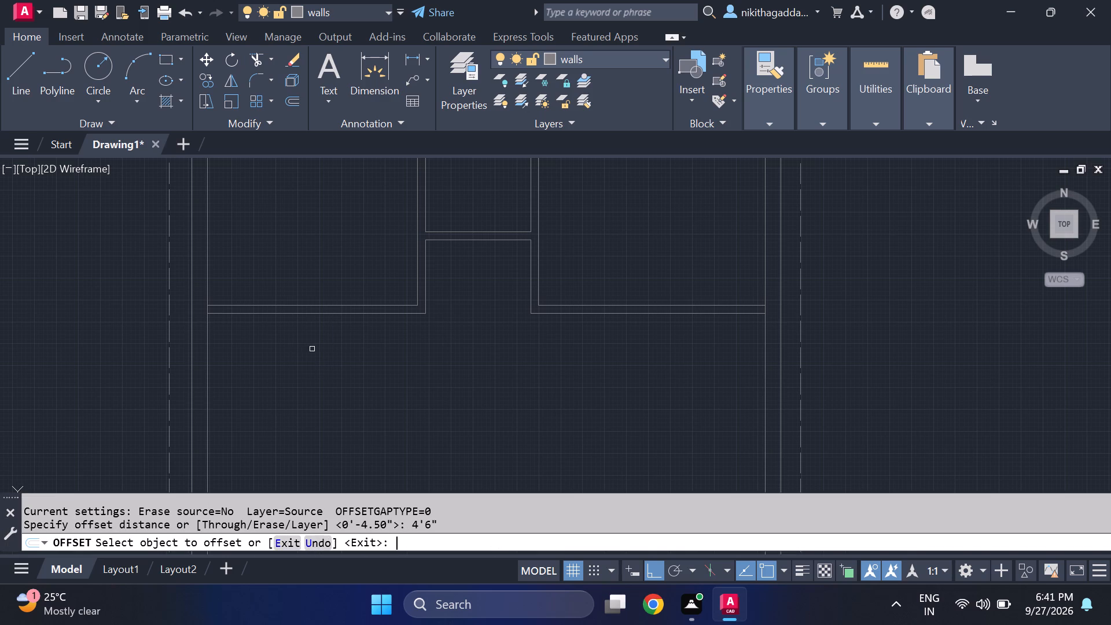
left_click(208, 424)
left_click(348, 396)
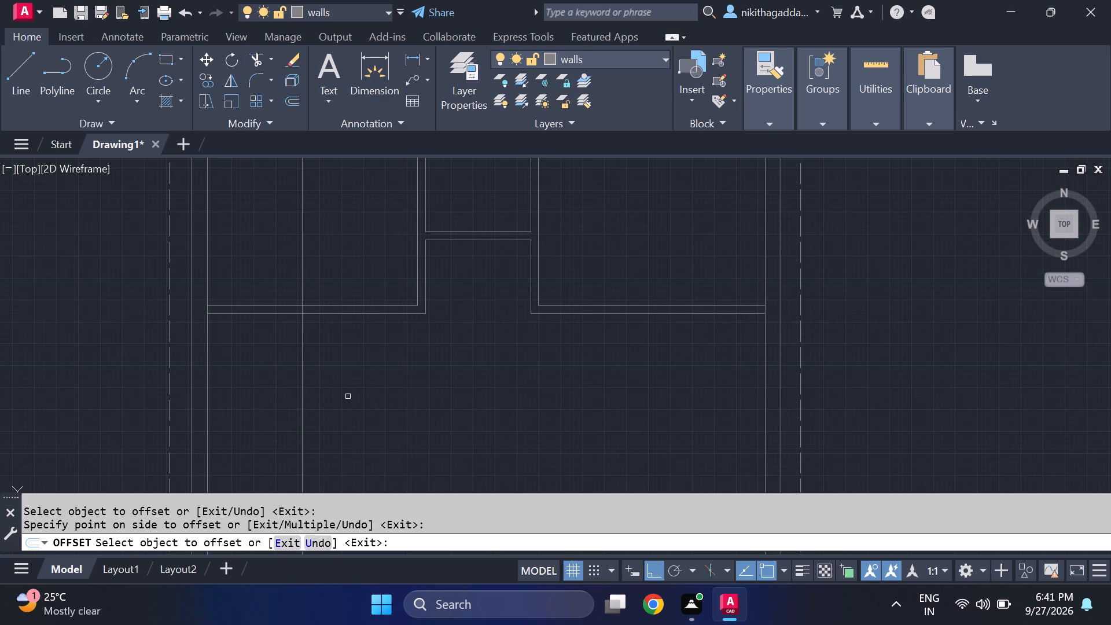
key("Escape")
Offset the 4'6" vertical partition line 4.5" to the right to give it its thickness.
type("of")
key("Return")
type("4.5\"")
key("Return")
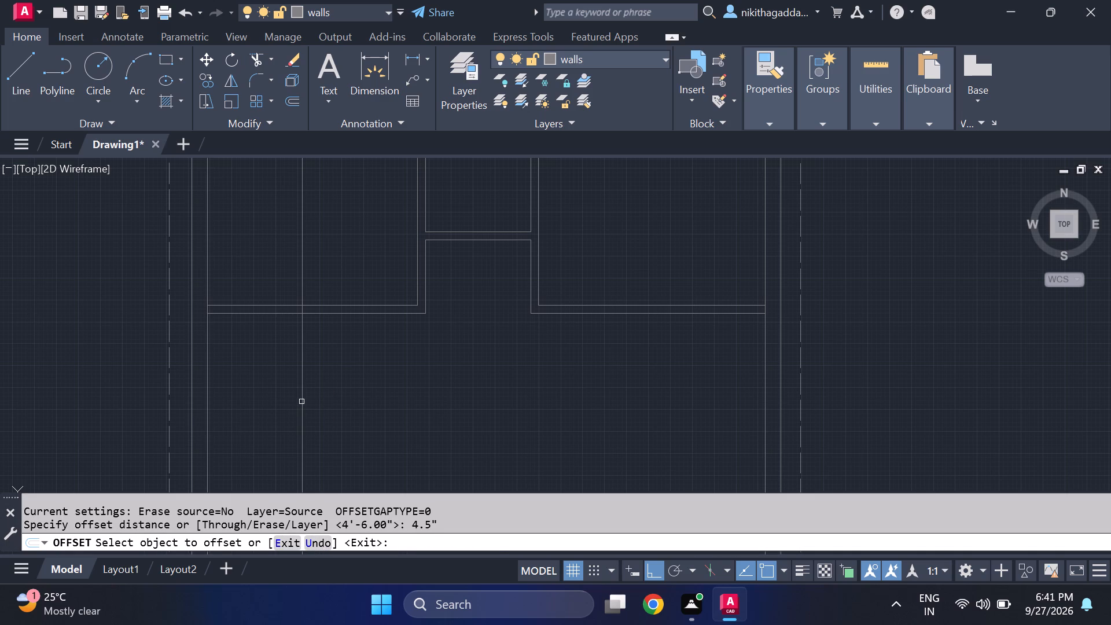
left_click(301, 402)
left_click(365, 416)
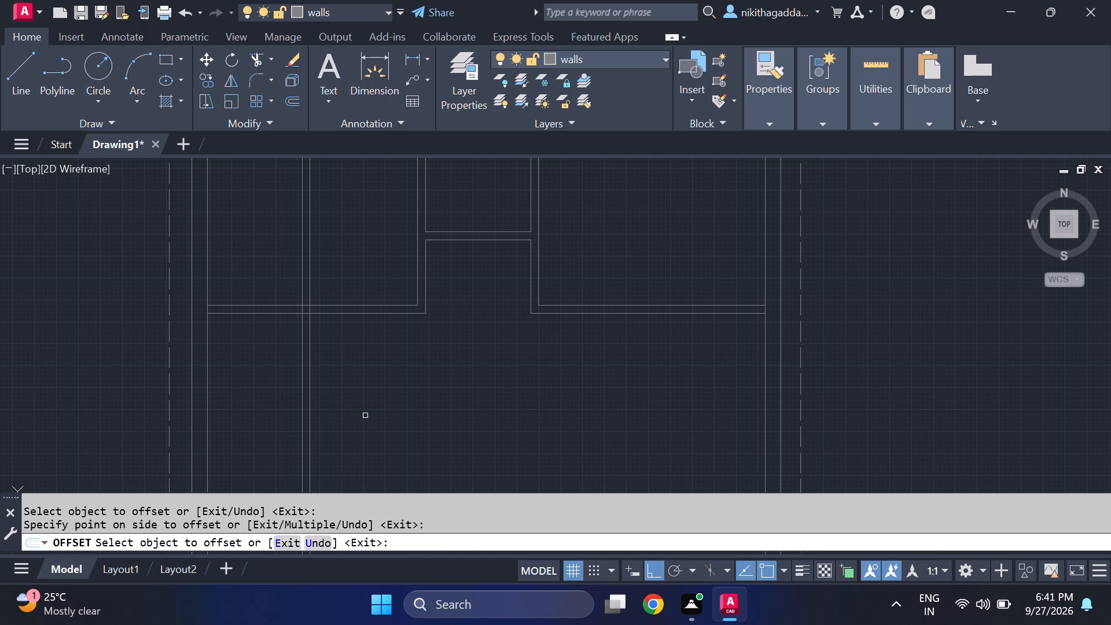
key("Escape")
Offset the lower line of the top-left room's bottom partition 5' downward to start another horizontal partition.
type("of")
key("Return")
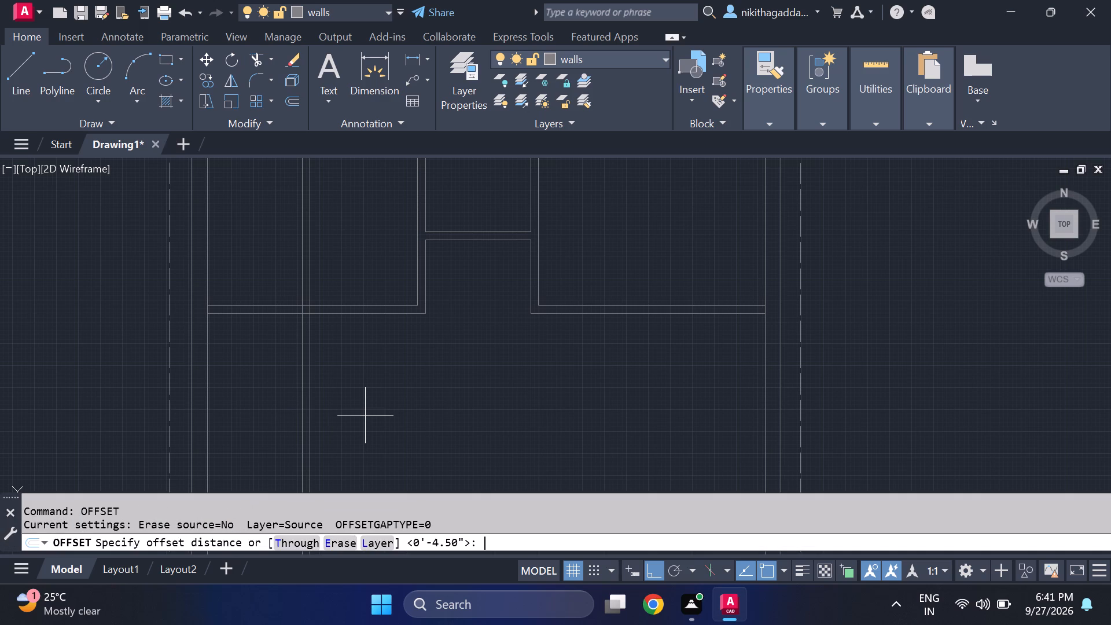
type("5'")
key("Return")
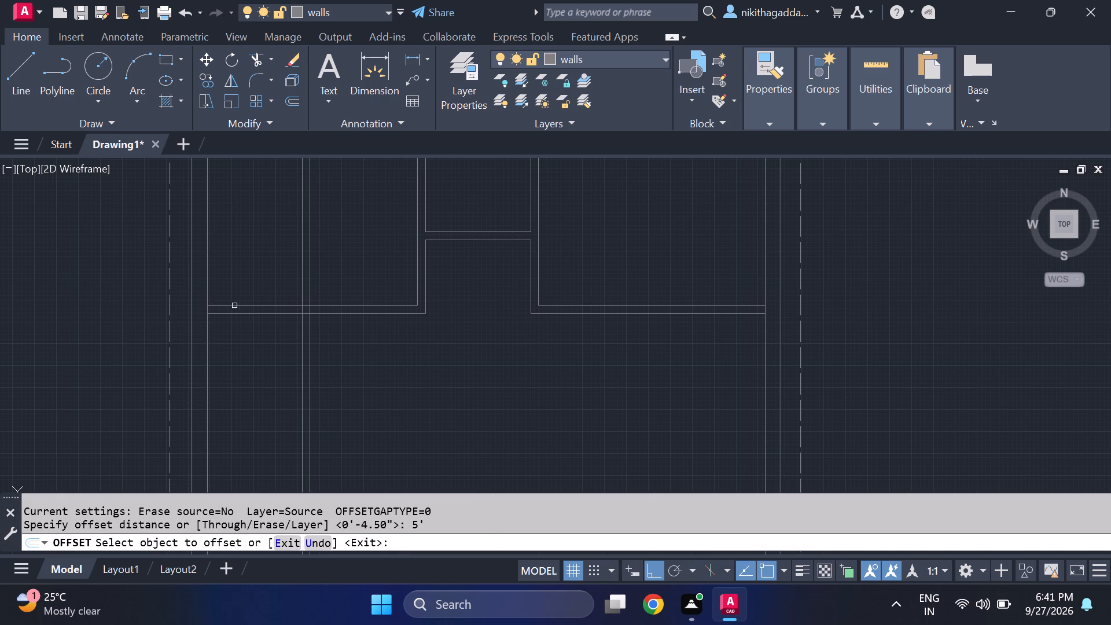
left_click(238, 314)
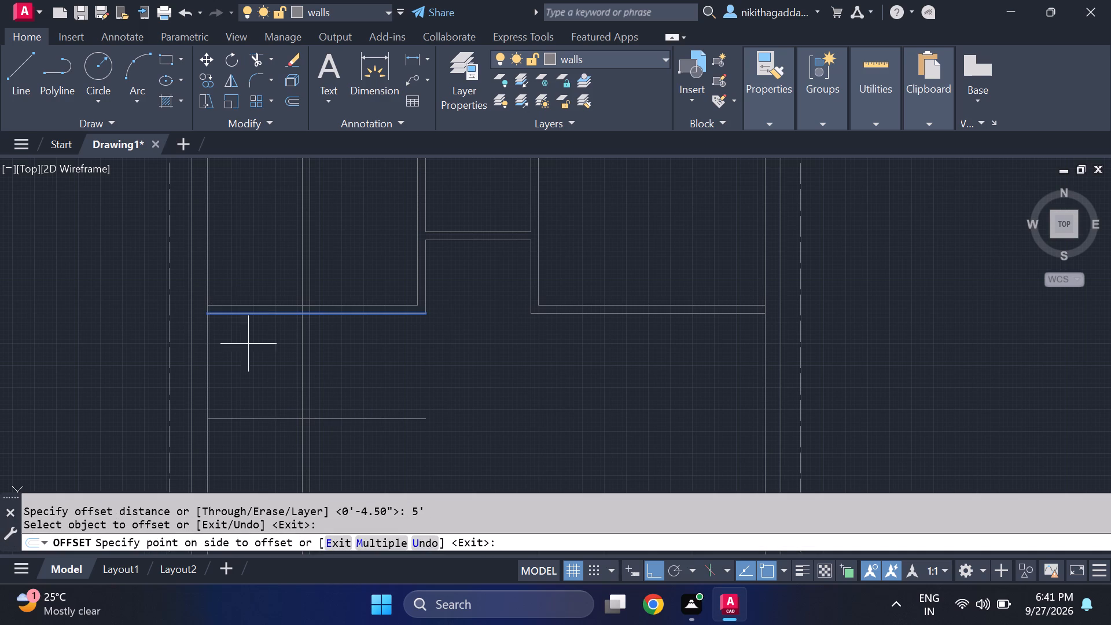
left_click(280, 458)
key("Escape")
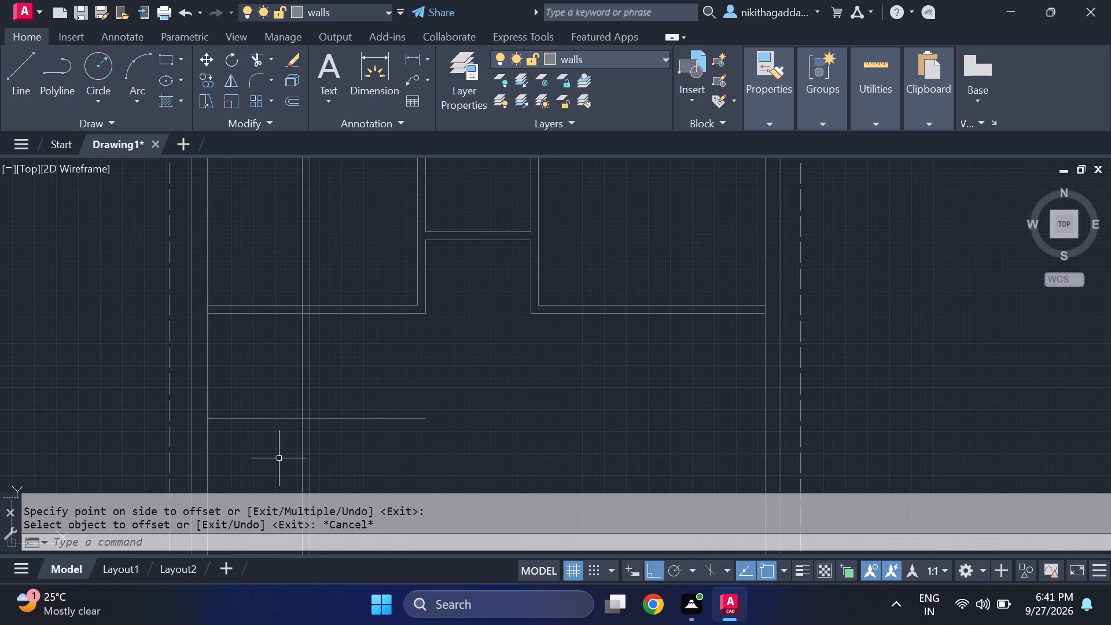
Offset the new horizontal partition line below the top-left room 4.5" downward to give it its thickness.
type("of")
key("Return")
type("4.5\"")
key("Return")
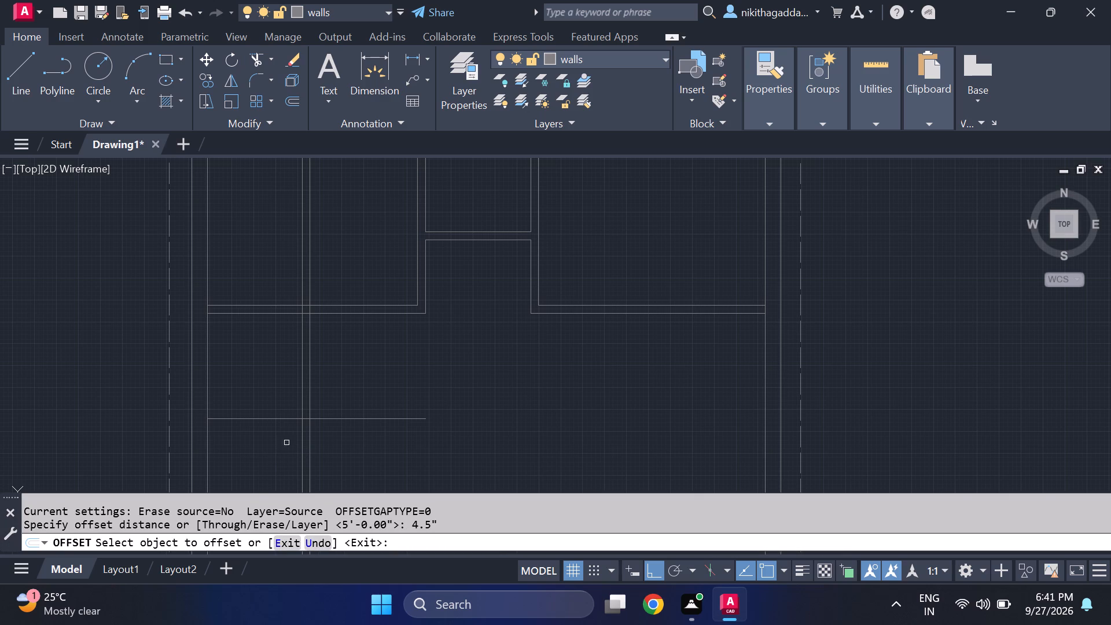
left_click(279, 419)
left_click(262, 463)
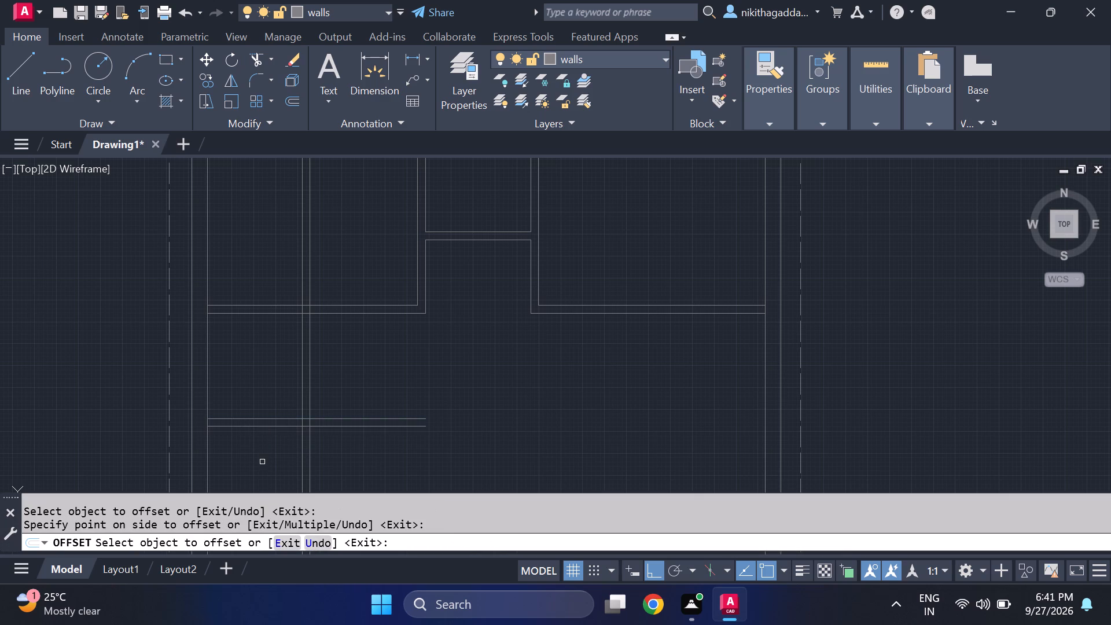
key("Escape")
Trim off both lines of the new horizontal partition where they run past the 4'6" vertical partition.
type("tr")
key("Return")
left_click_drag(335, 372, 355, 447)
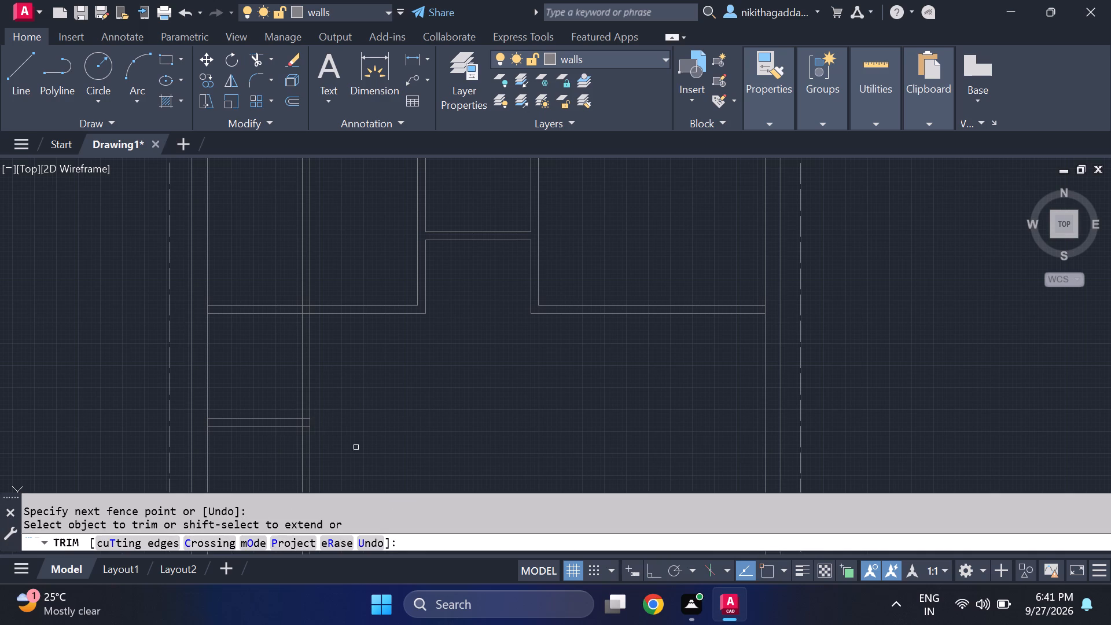
Trim the overlapping segments where the short horizontal partition meets the 4'6" vertical partition to open a clean T-junction.
scroll(362, 447, "down", 1)
middle_click_drag(352, 442, 337, 406)
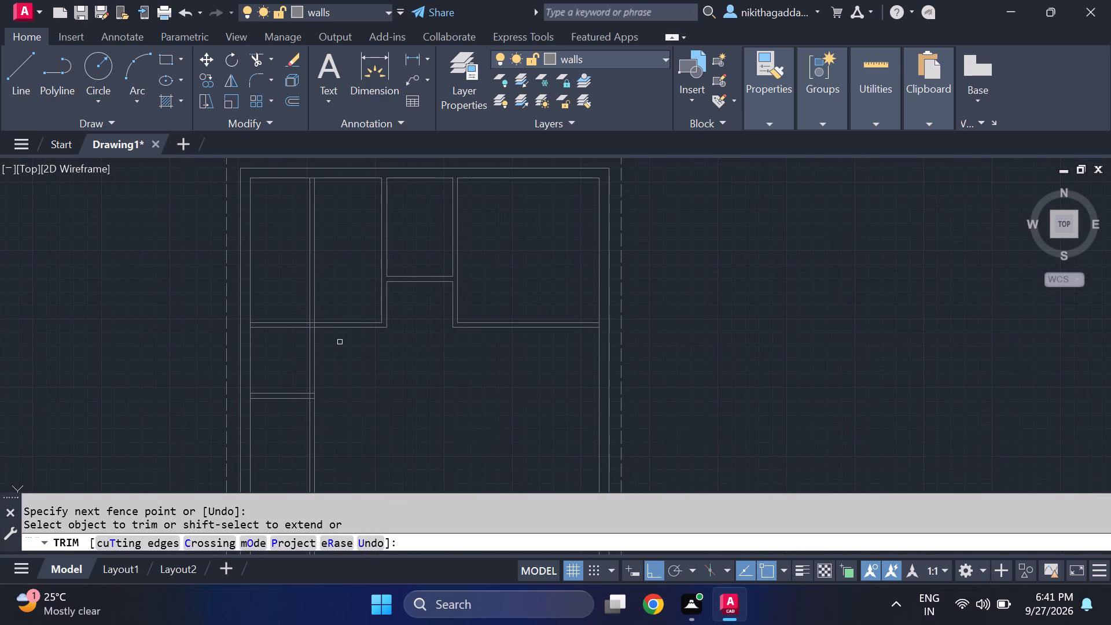
middle_click_drag(337, 425, 329, 406)
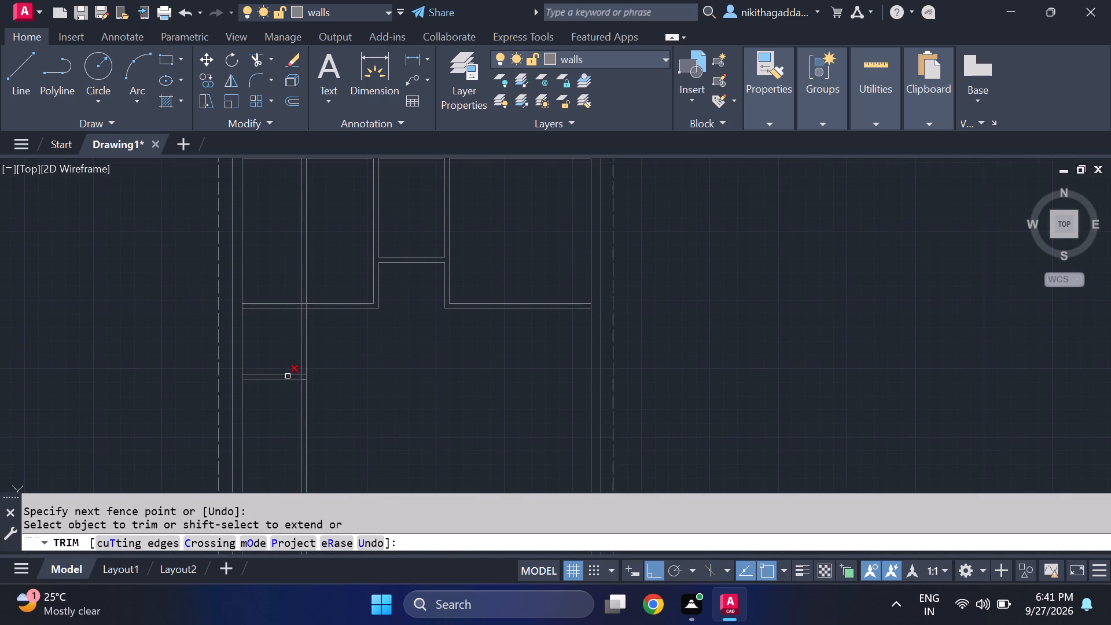
scroll(288, 376, "up", 3)
scroll(392, 402, "down", 2)
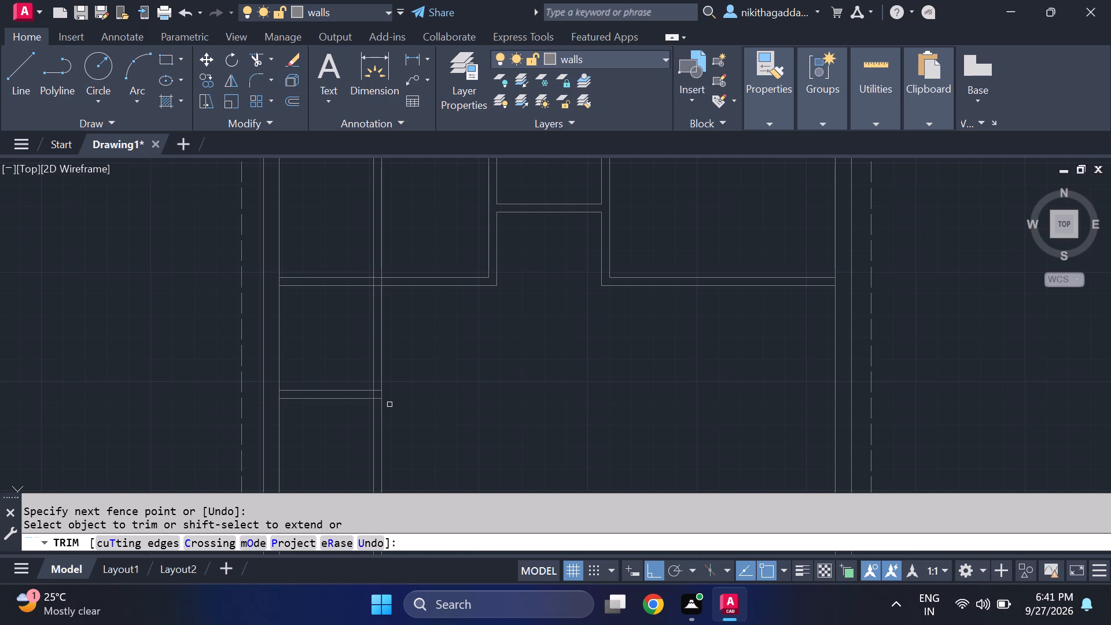
scroll(388, 406, "up", 2)
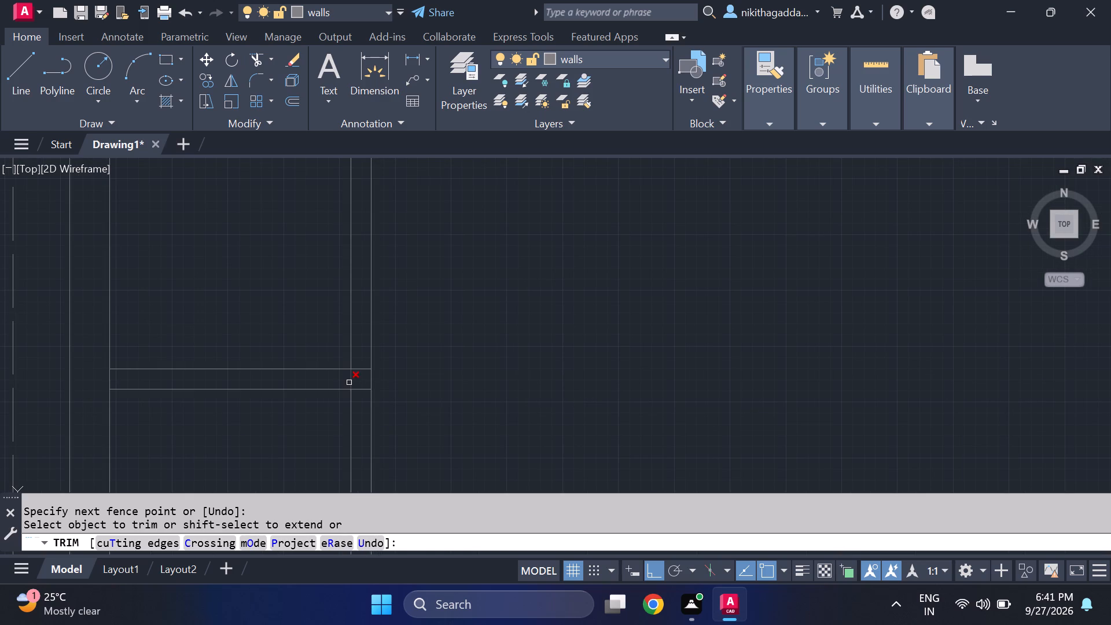
left_click(349, 383)
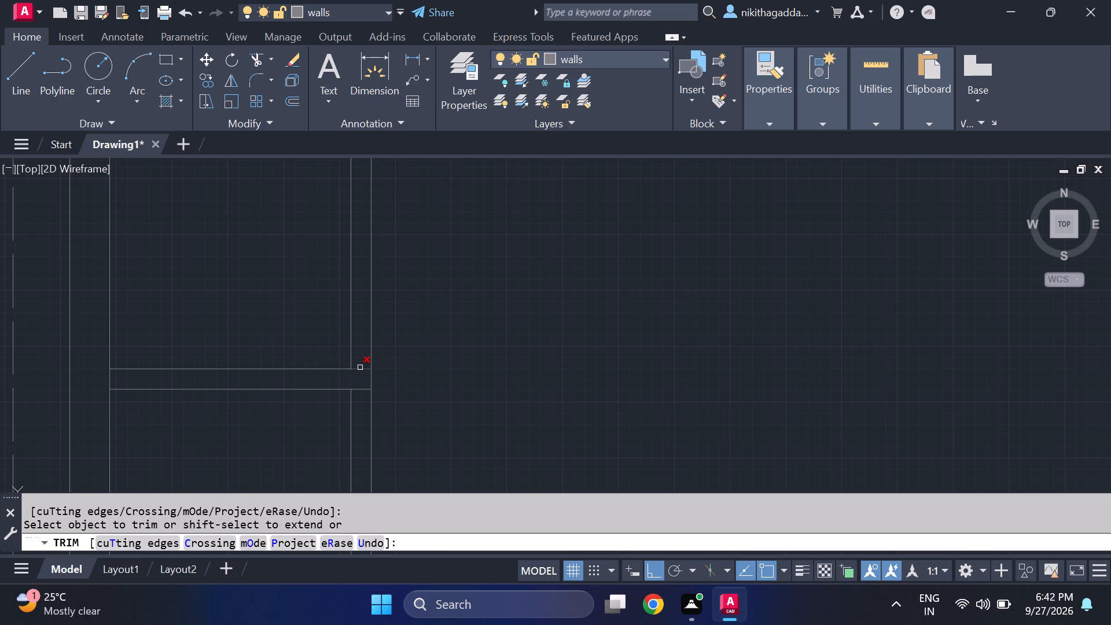
left_click(360, 367)
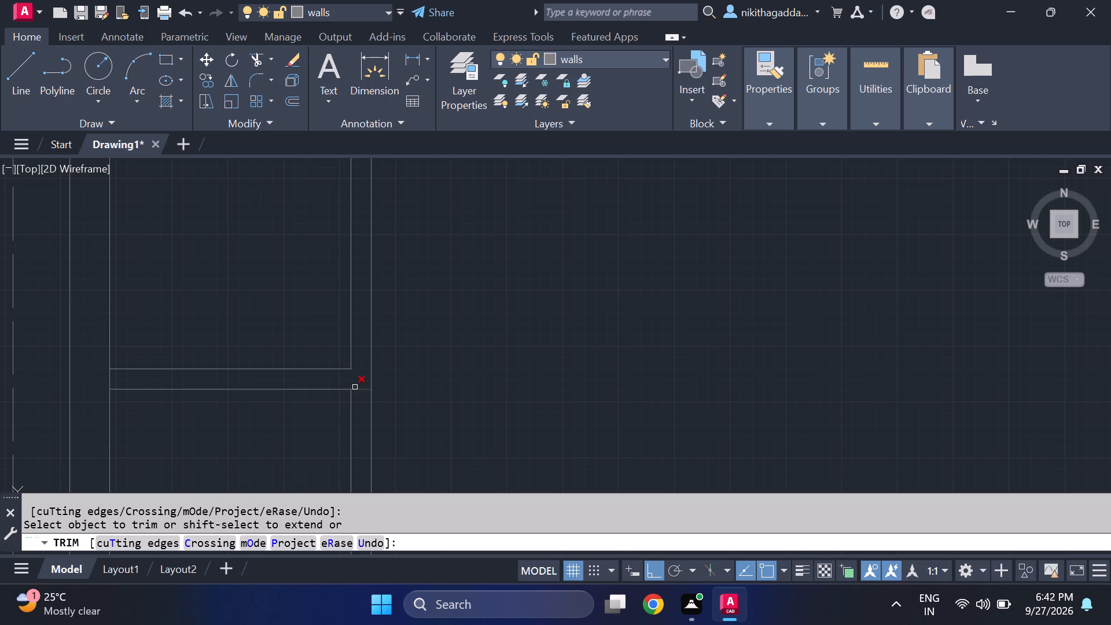
left_click(356, 388)
scroll(422, 433, "down", 3)
middle_click_drag(423, 435, 394, 383)
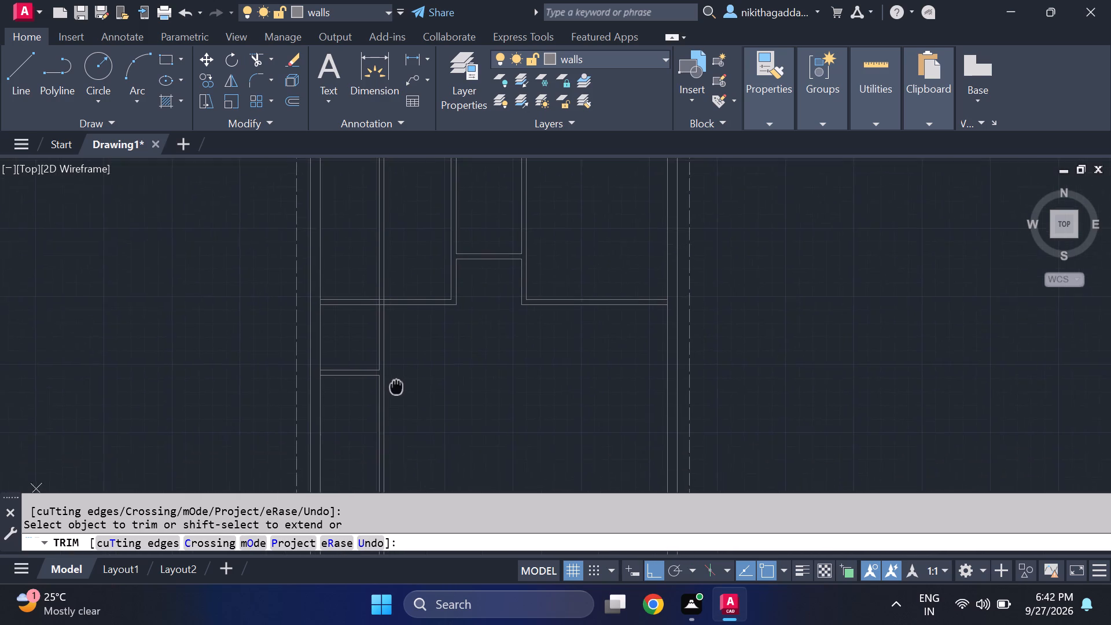
middle_click_drag(394, 383, 385, 367)
scroll(387, 369, "up", 2)
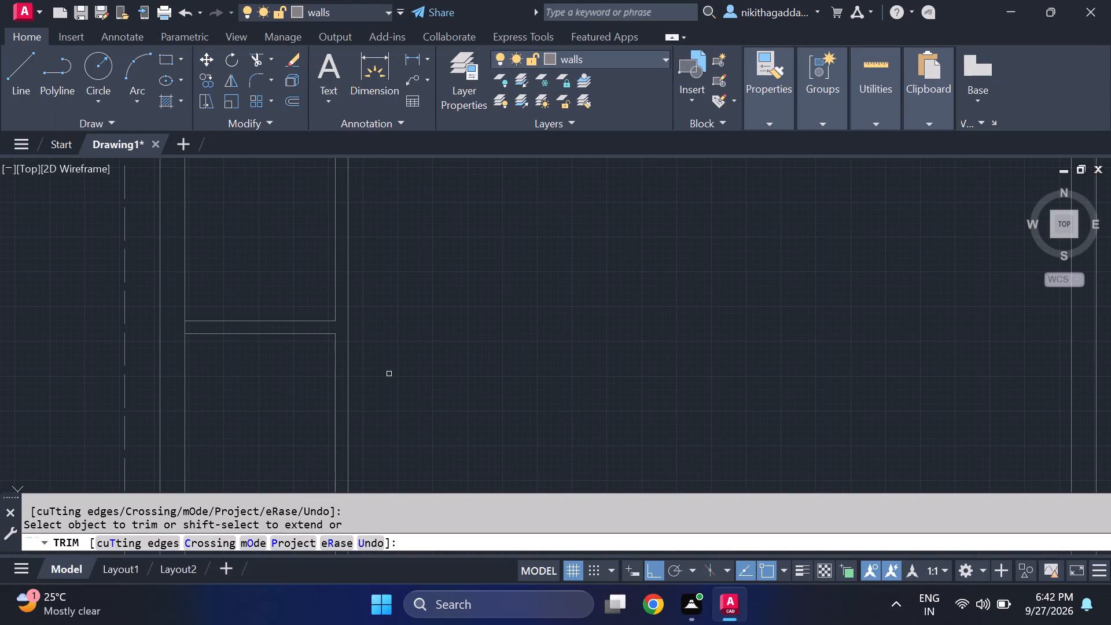
key("Escape")
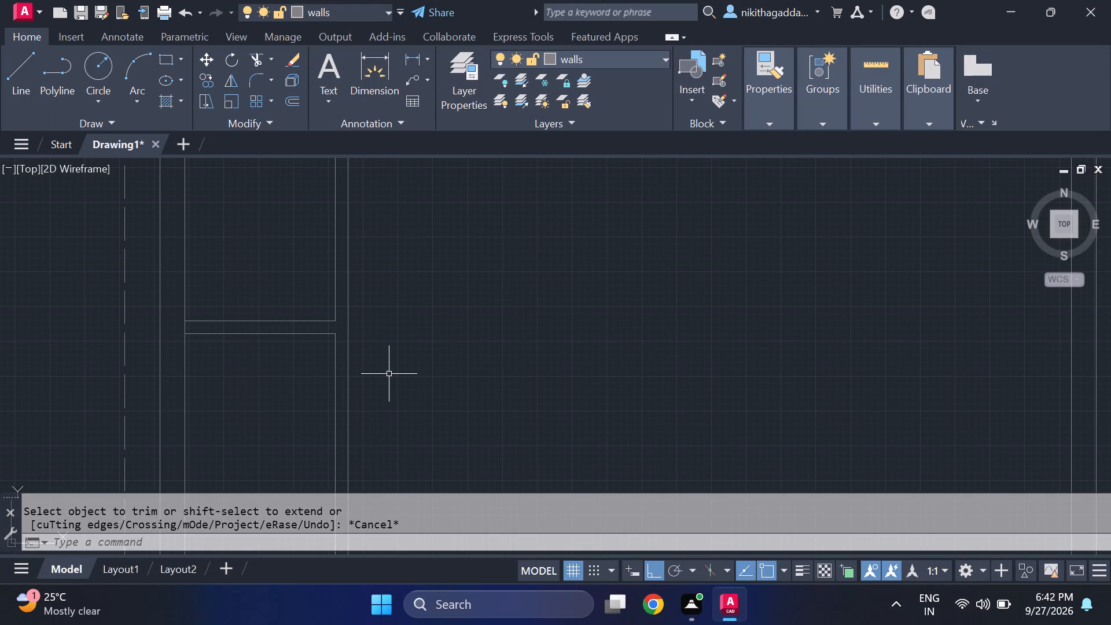
Draw a short line across the two lines of the 4'6" vertical partition, just below the horizontal partition, to cap it.
key("l")
key("Return")
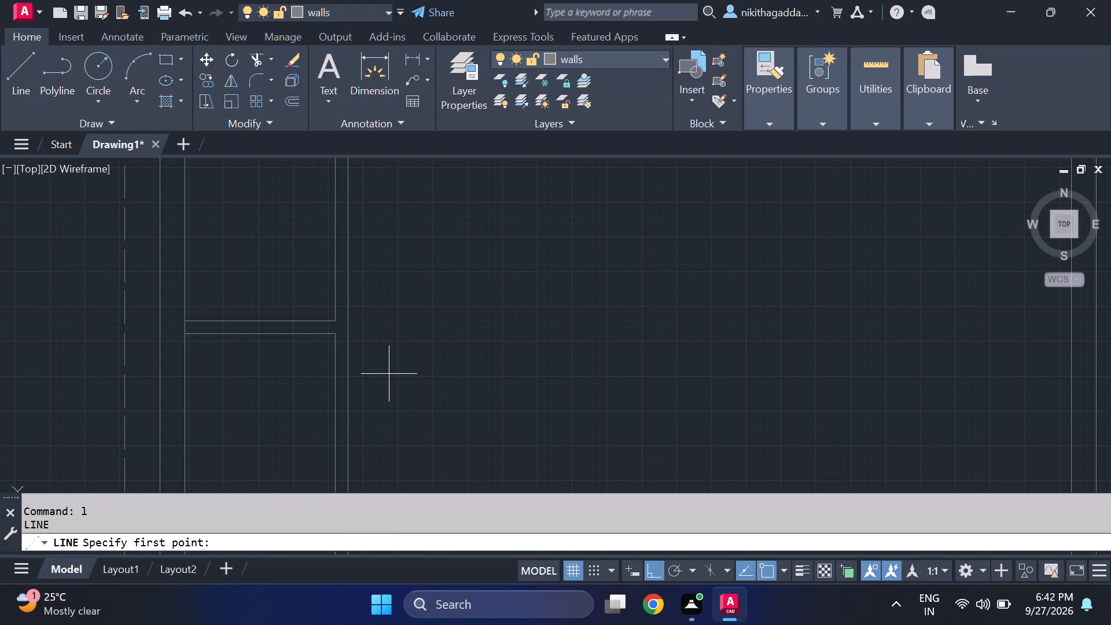
scroll(352, 375, "down", 2)
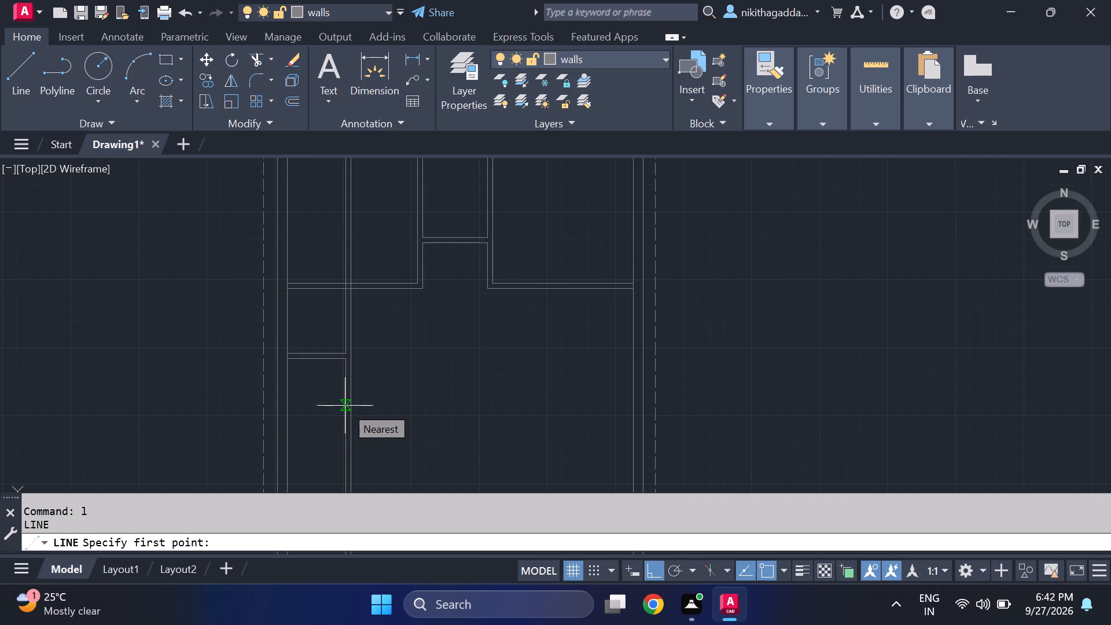
left_click(345, 405)
left_click(355, 407)
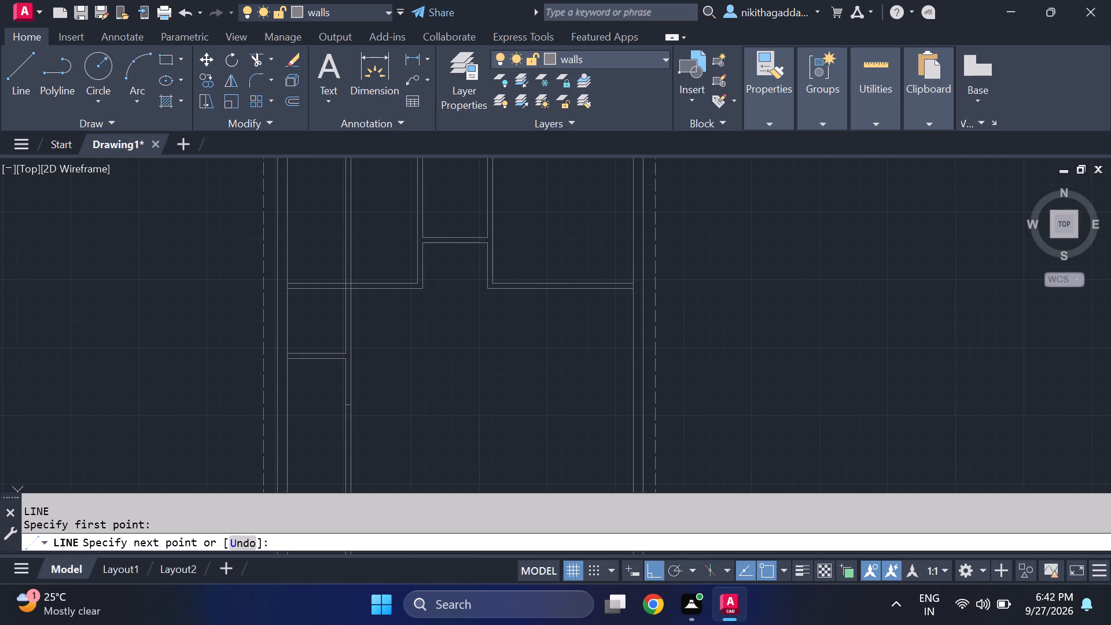
key("Escape")
Trim away both lines of the 4'6" vertical partition below the short end cap.
type("tr")
key("Return")
middle_click_drag(428, 415, 414, 343)
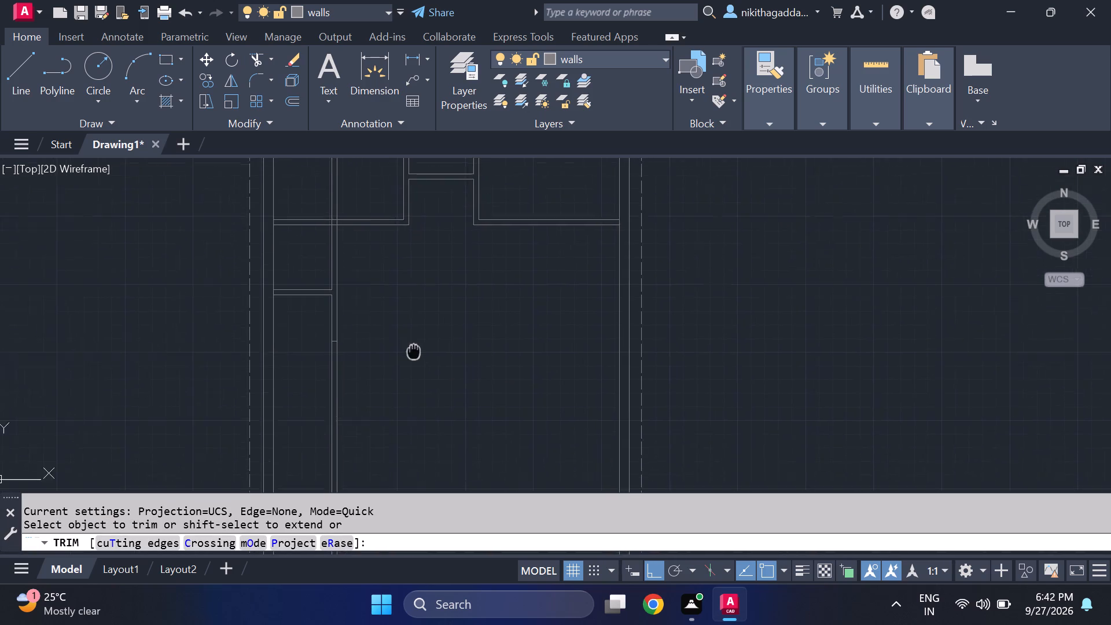
middle_click_drag(414, 343, 415, 333)
left_click_drag(396, 354, 309, 451)
middle_click_drag(390, 363, 402, 396)
scroll(392, 376, "up", 2)
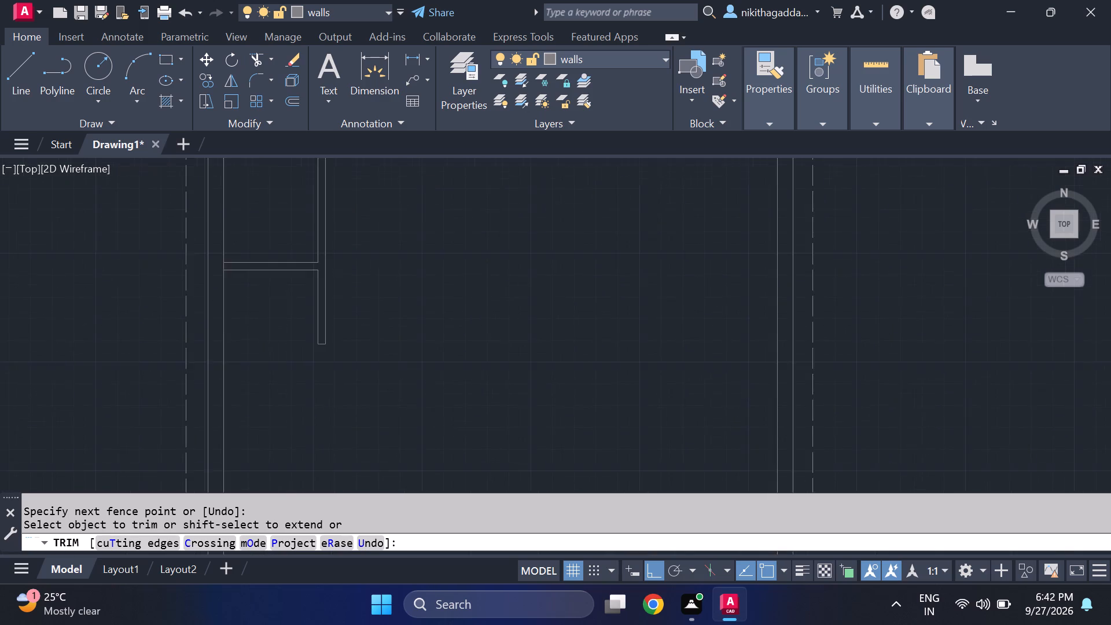
key("Escape")
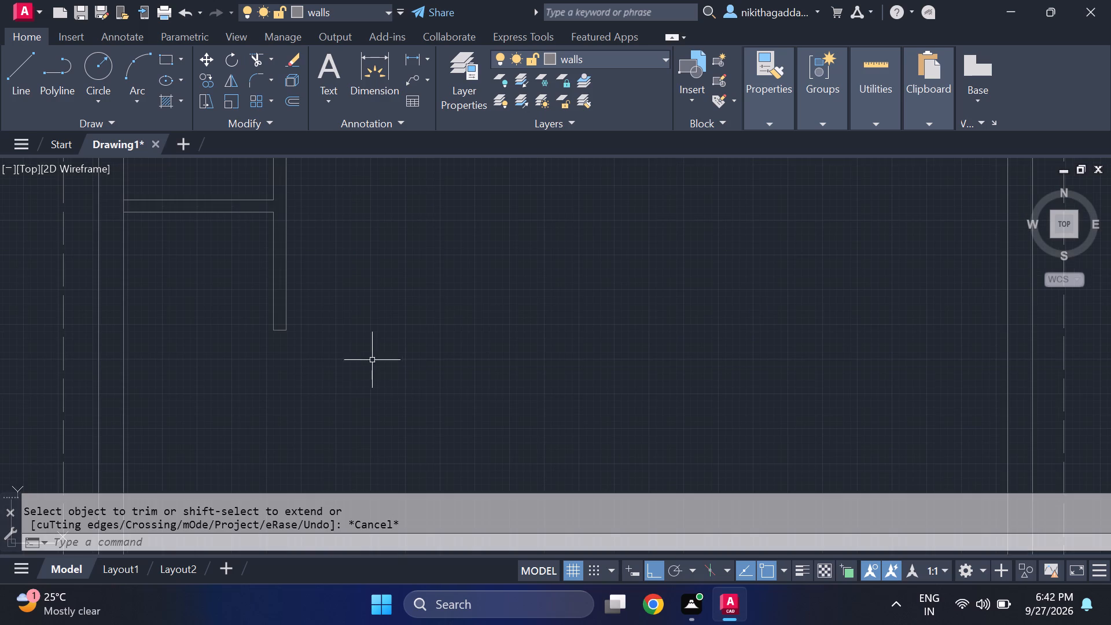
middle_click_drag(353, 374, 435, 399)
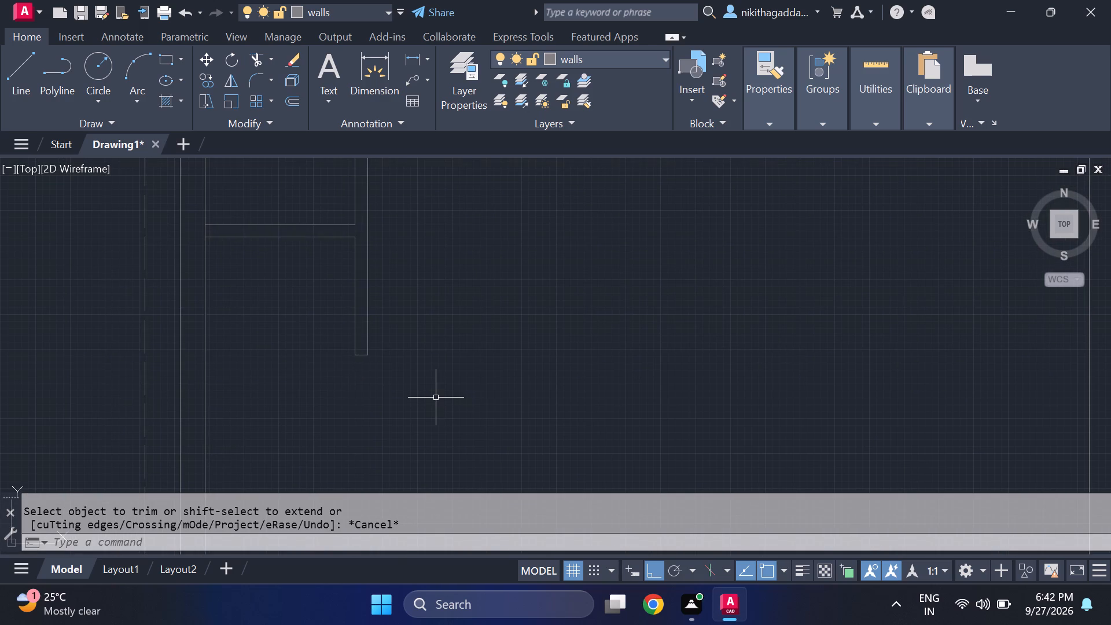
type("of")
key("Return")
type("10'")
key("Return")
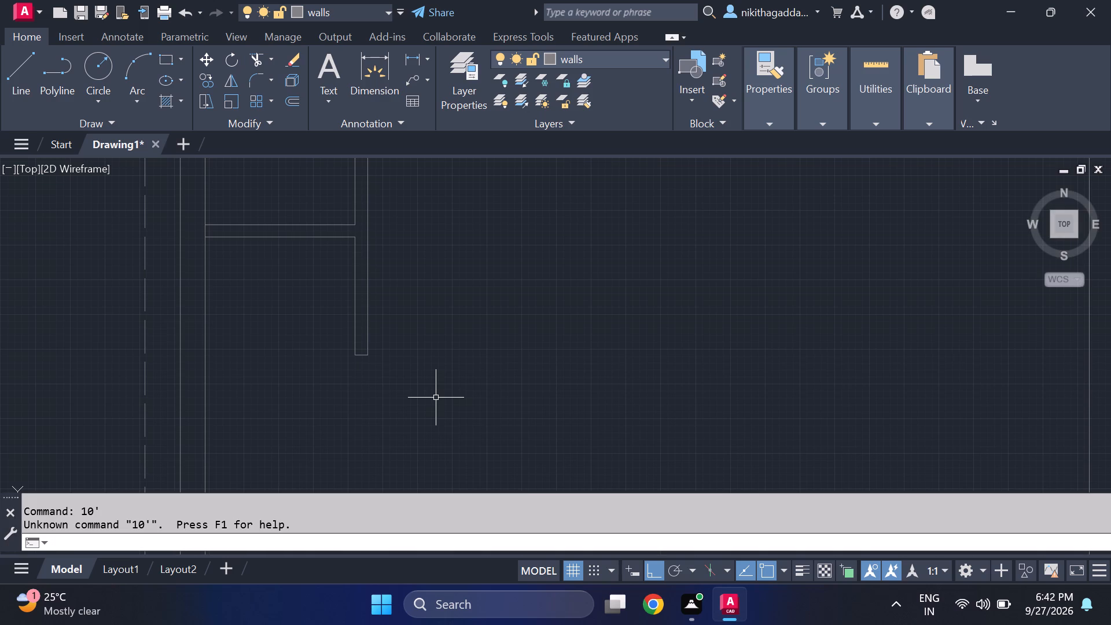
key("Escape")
Offset the left outer wall's inner line 10' to the right to start another vertical partition.
type("of")
key("Return")
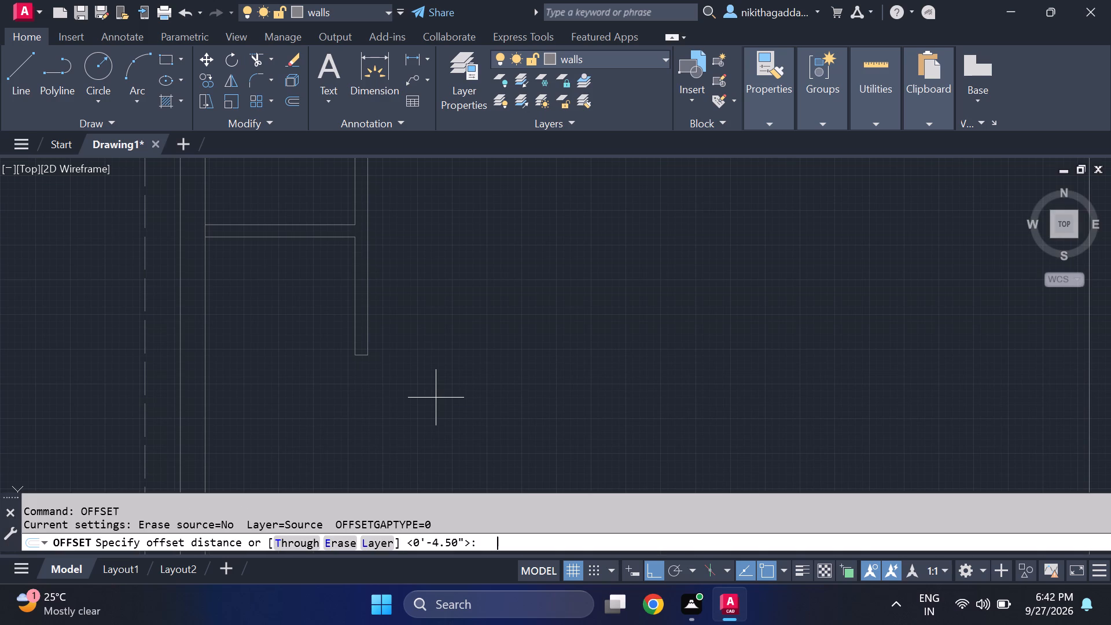
type("10'")
key("Return")
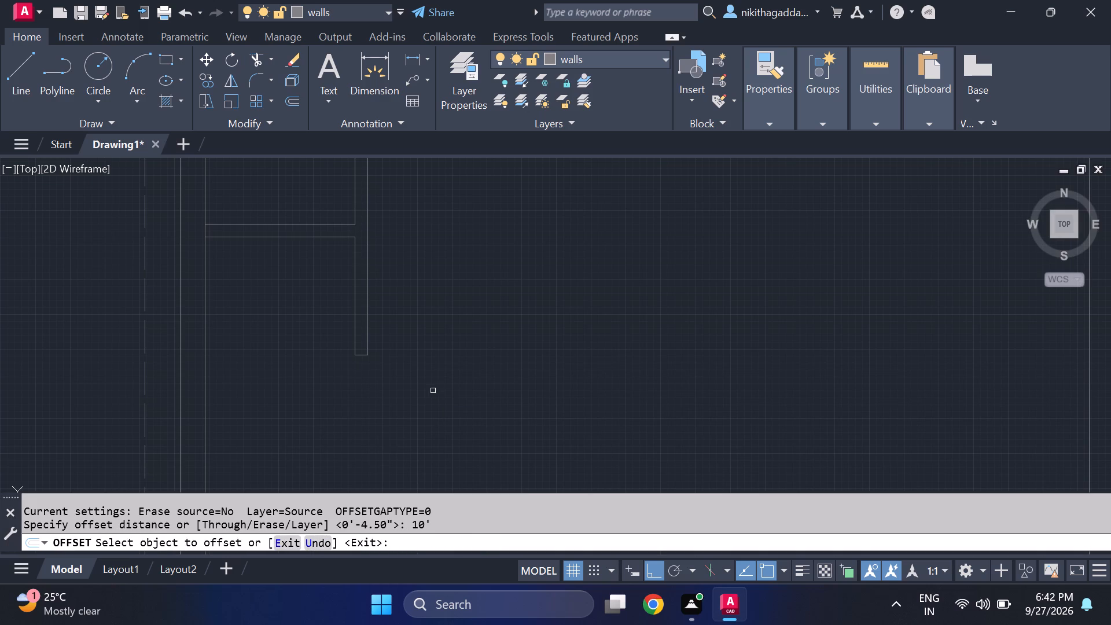
left_click(204, 398)
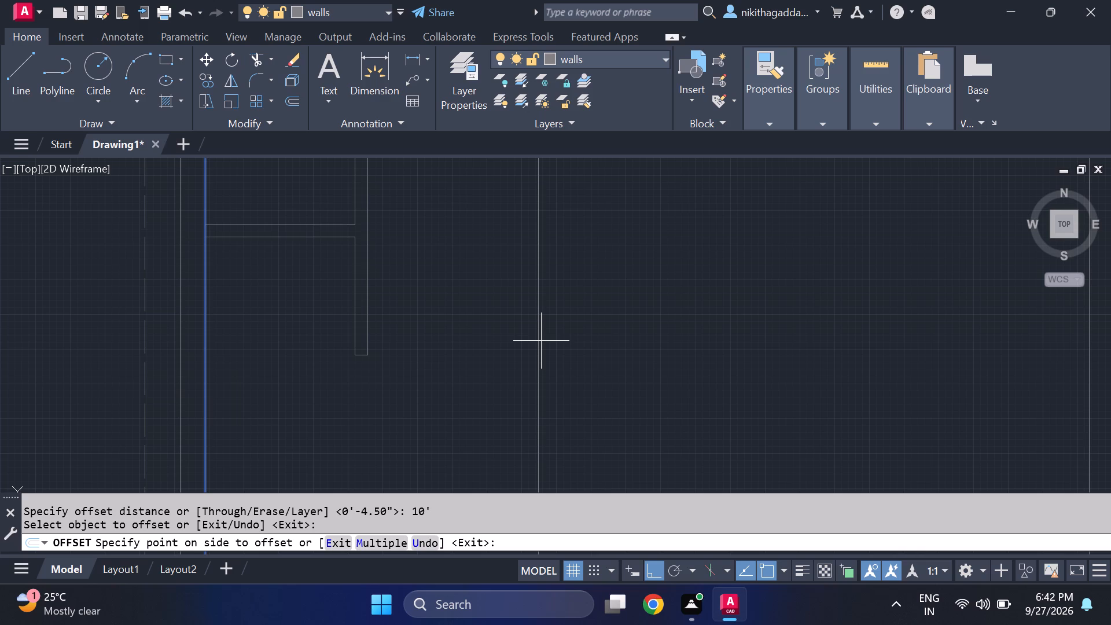
scroll(543, 341, "down", 3)
left_click(582, 355)
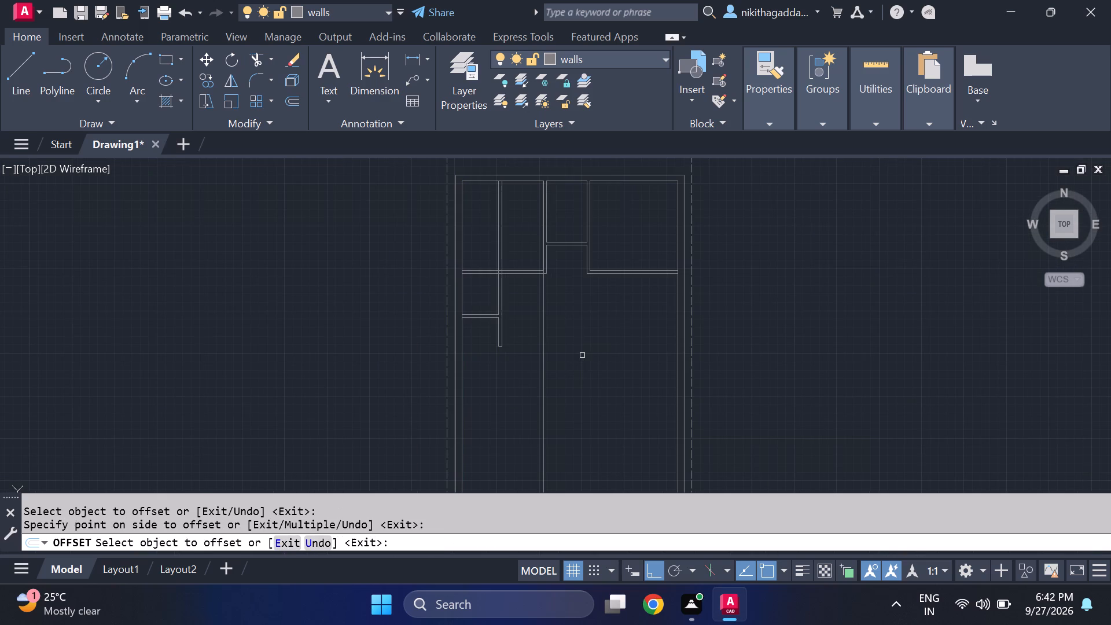
key("Escape")
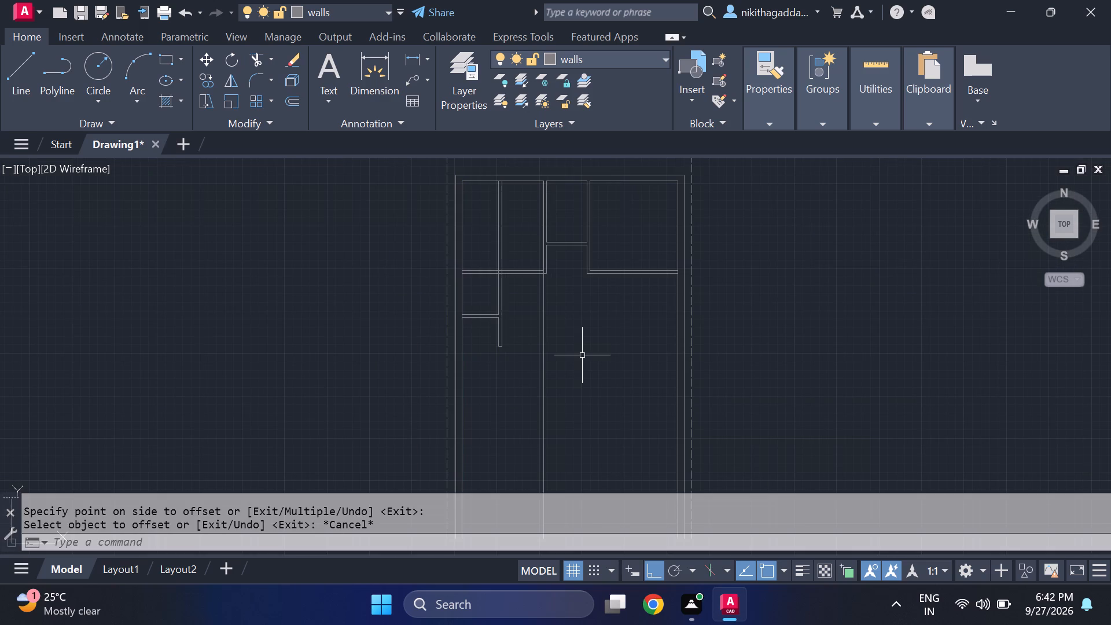
Offset the new 10' vertical partition line 4.5" to the right to give it its thickness.
scroll(550, 322, "up", 2)
scroll(550, 326, "down", 2)
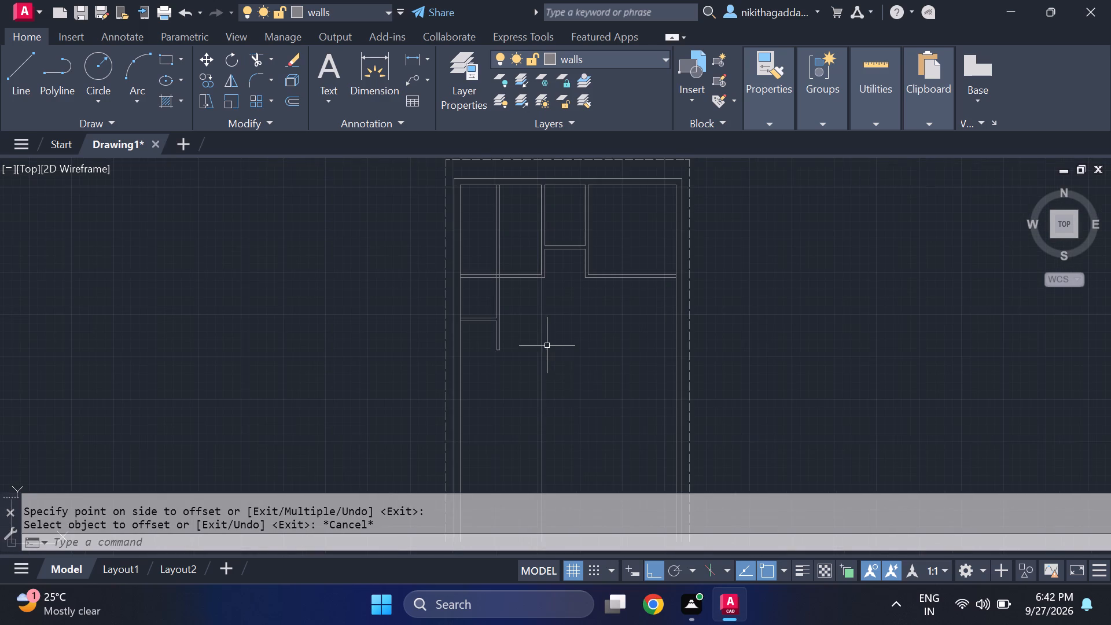
middle_click_drag(566, 397, 551, 350)
scroll(558, 347, "up", 2)
scroll(558, 347, "down", 2)
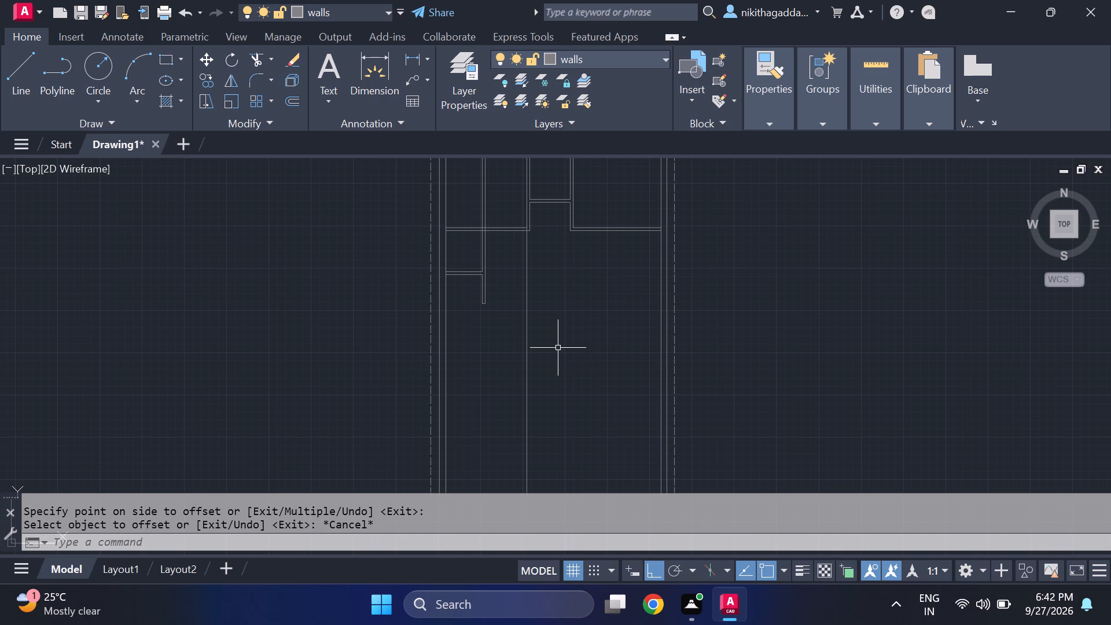
type("of")
key("Return")
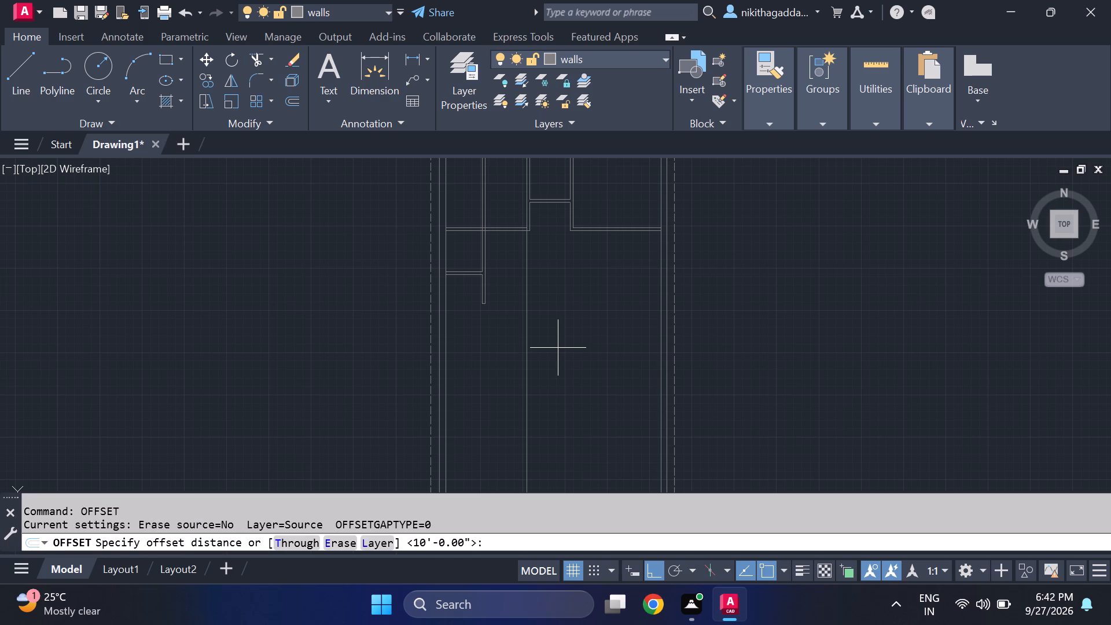
type("4.5\"")
key("Return")
left_click(527, 380)
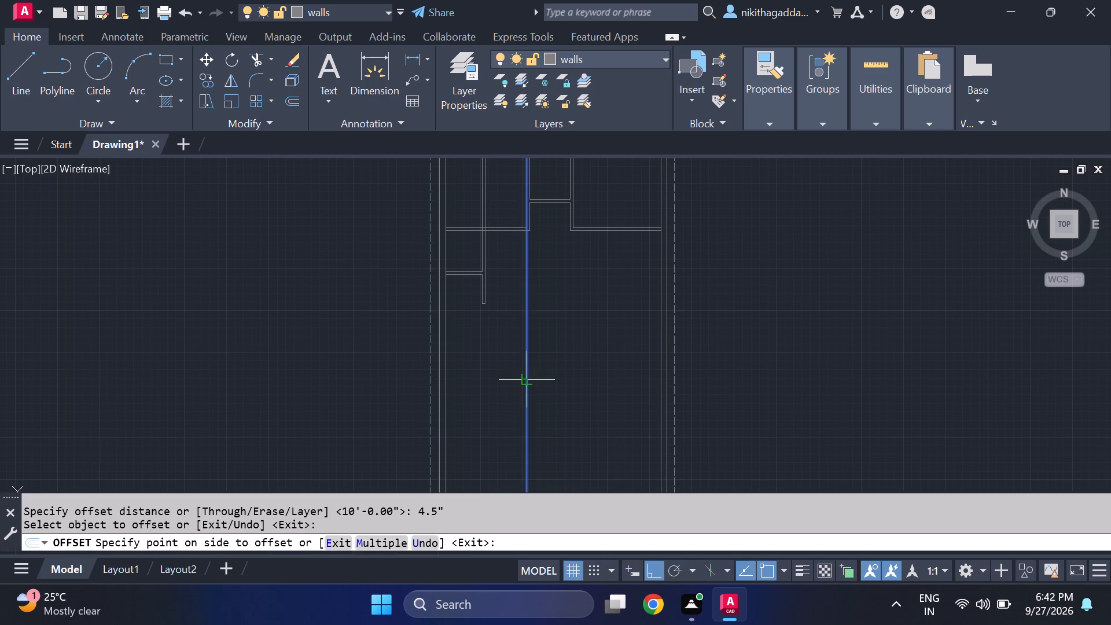
left_click(551, 374)
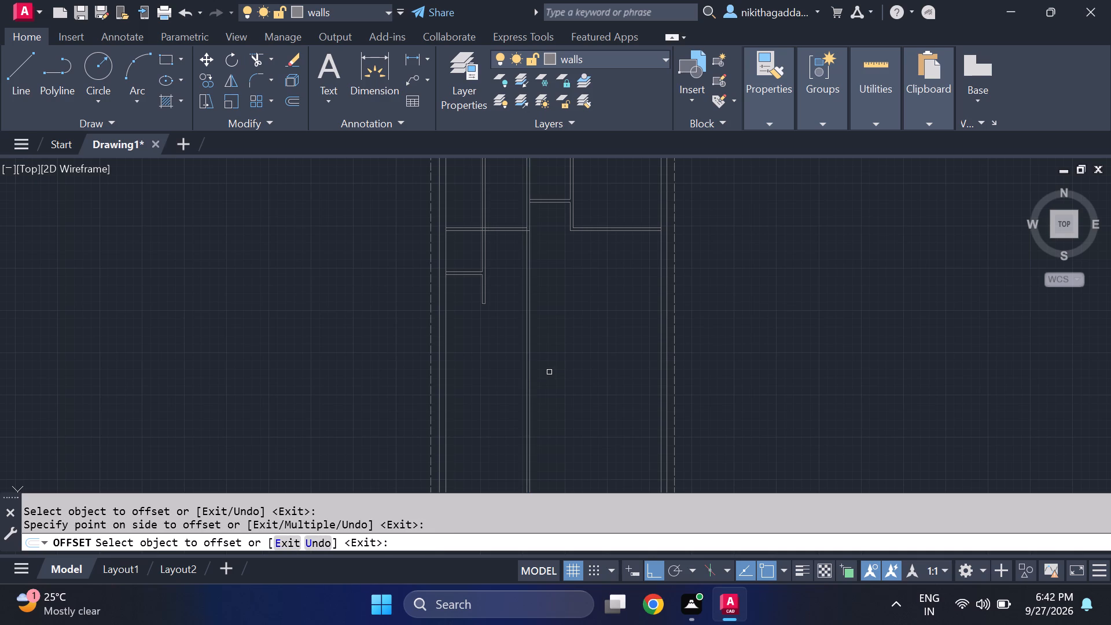
key("Escape")
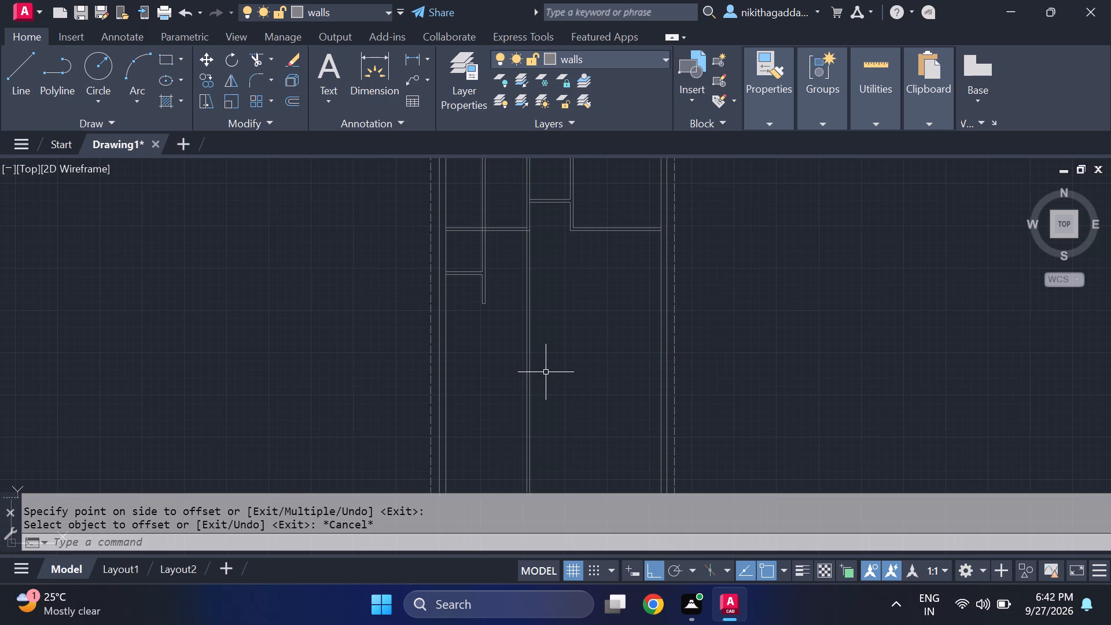
Offset the lower line of the short horizontal partition beside the left outer wall 10' downward.
scroll(538, 388, "up", 1)
type("of")
key("Return")
type("10'")
key("Return")
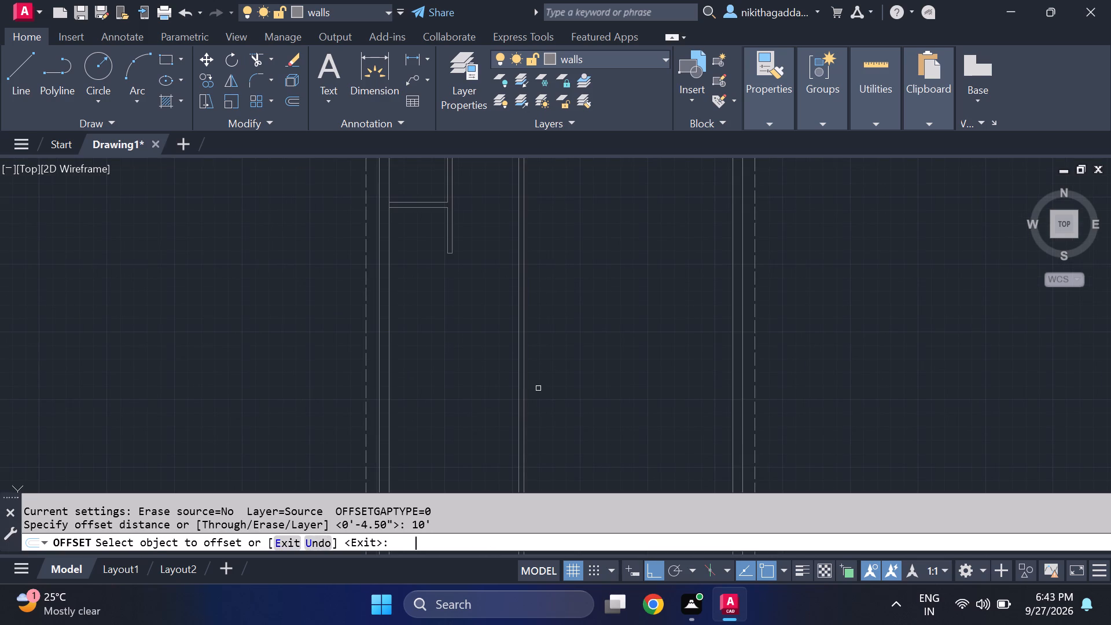
left_click(417, 208)
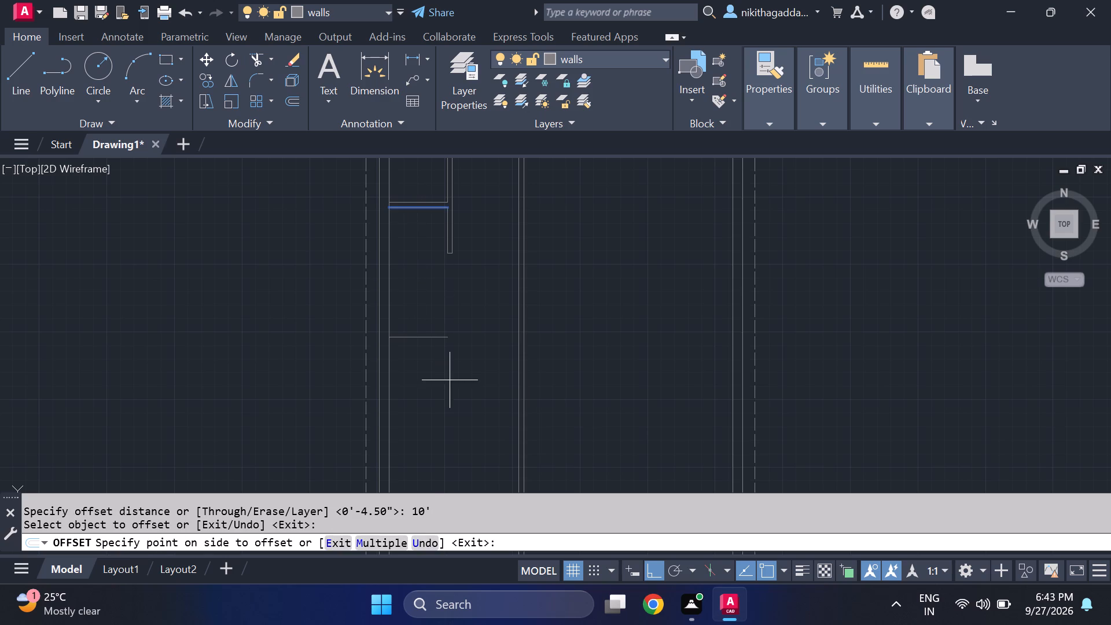
left_click(450, 380)
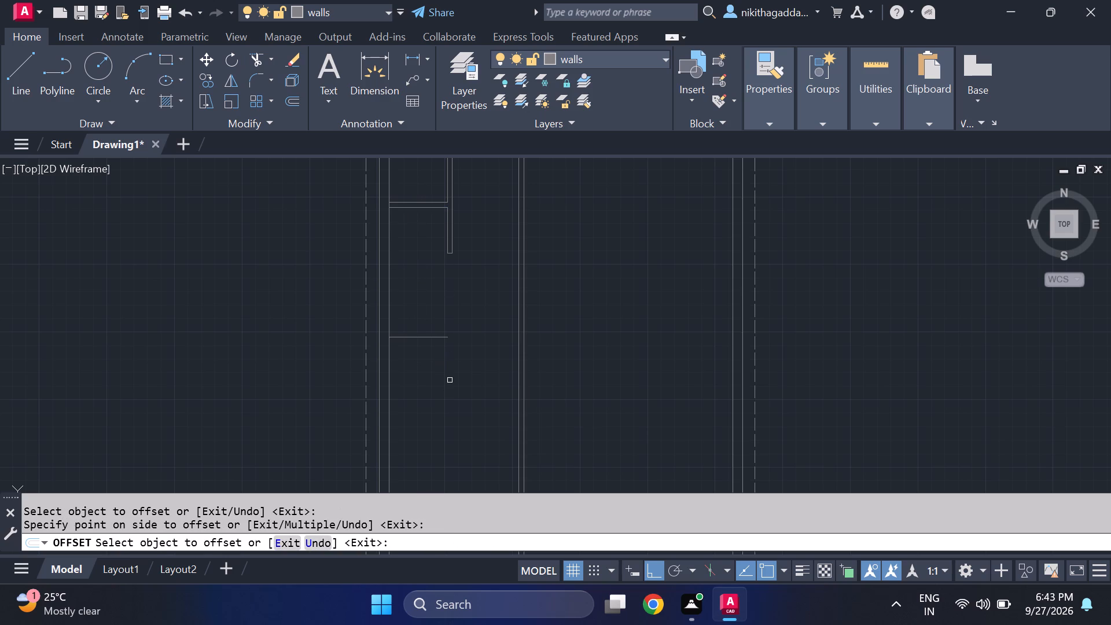
key("Escape")
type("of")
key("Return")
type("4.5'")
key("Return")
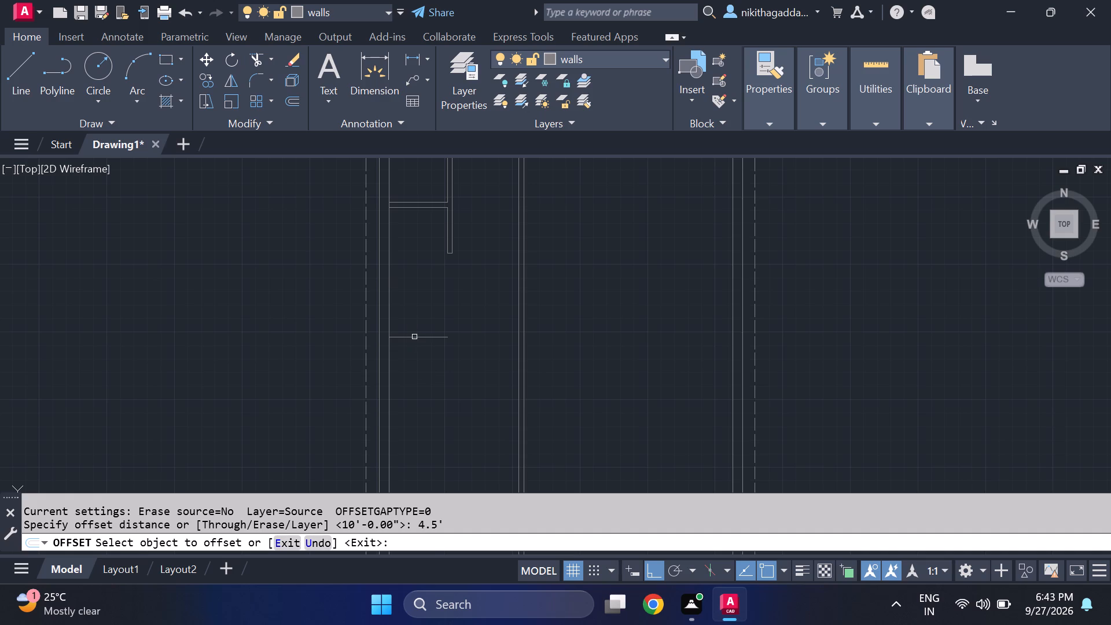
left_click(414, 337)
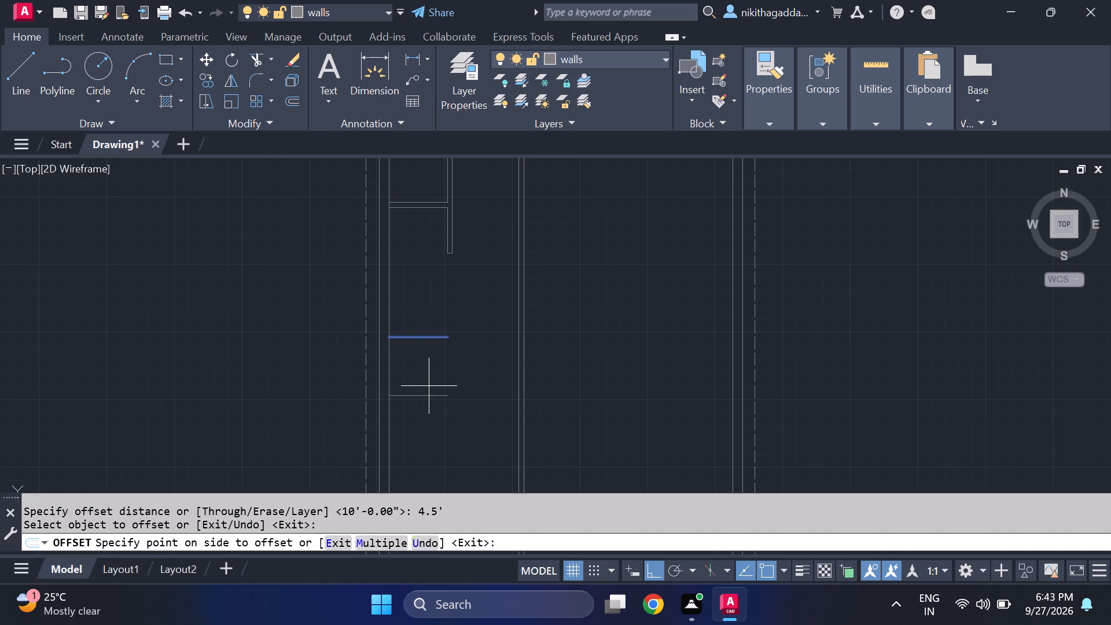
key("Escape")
Extend the new horizontal line from the left outer wall to the far line of the 10' vertical partition.
type("ex")
key("Return")
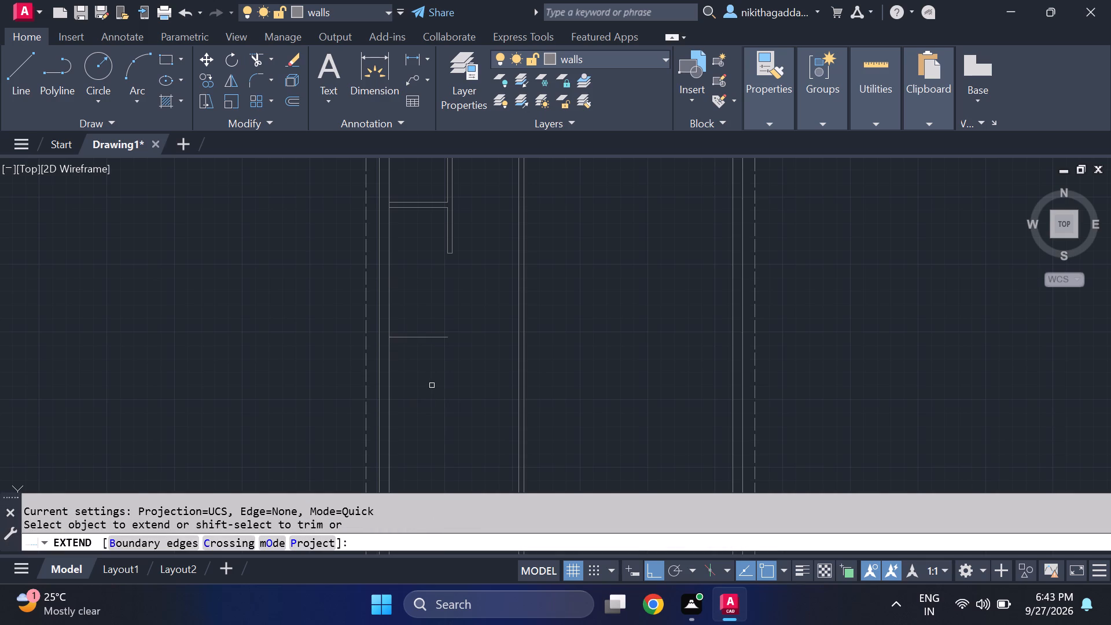
left_click(440, 337)
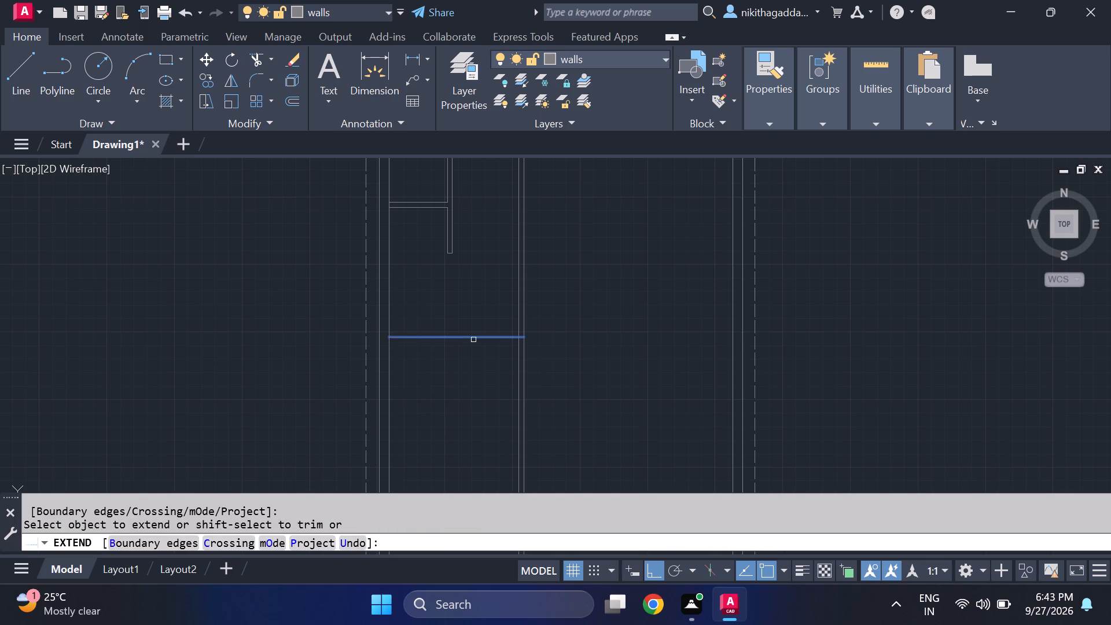
left_click(473, 340)
key("Escape")
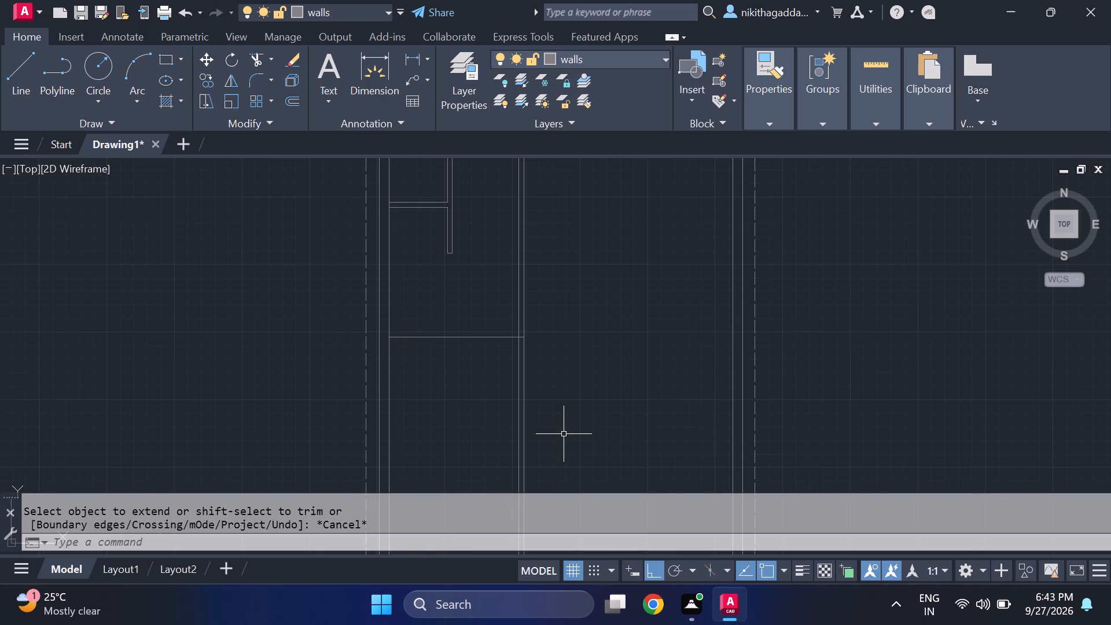
Offset the extended horizontal line 4.5" downward to give the partition its thickness.
type("of")
key("Return")
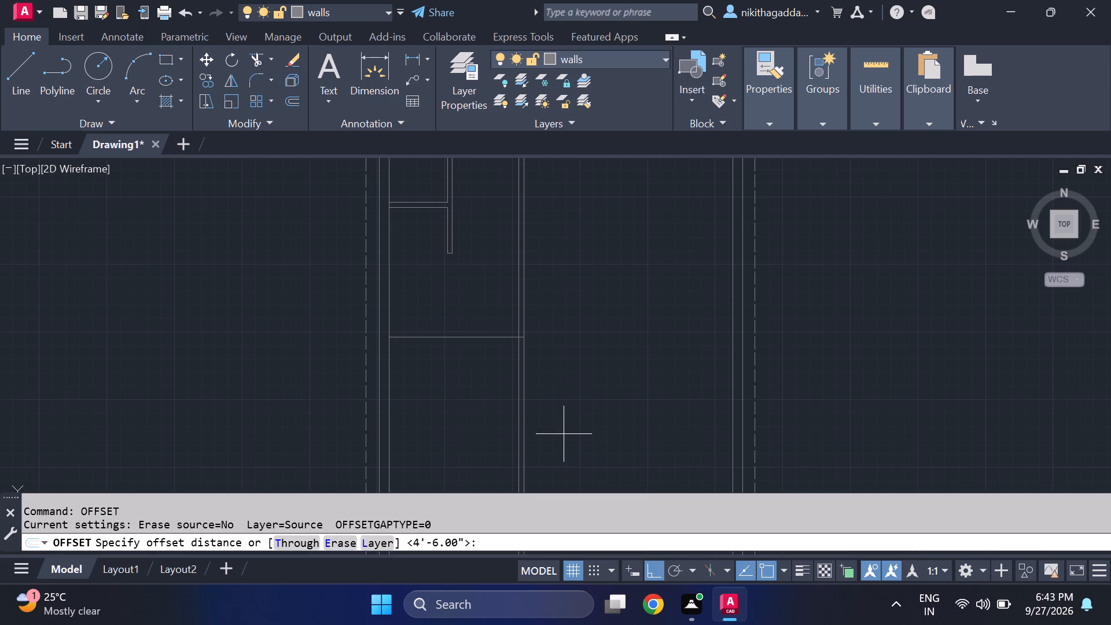
type("4.5")
key("shift+quotedbl")
key("Return")
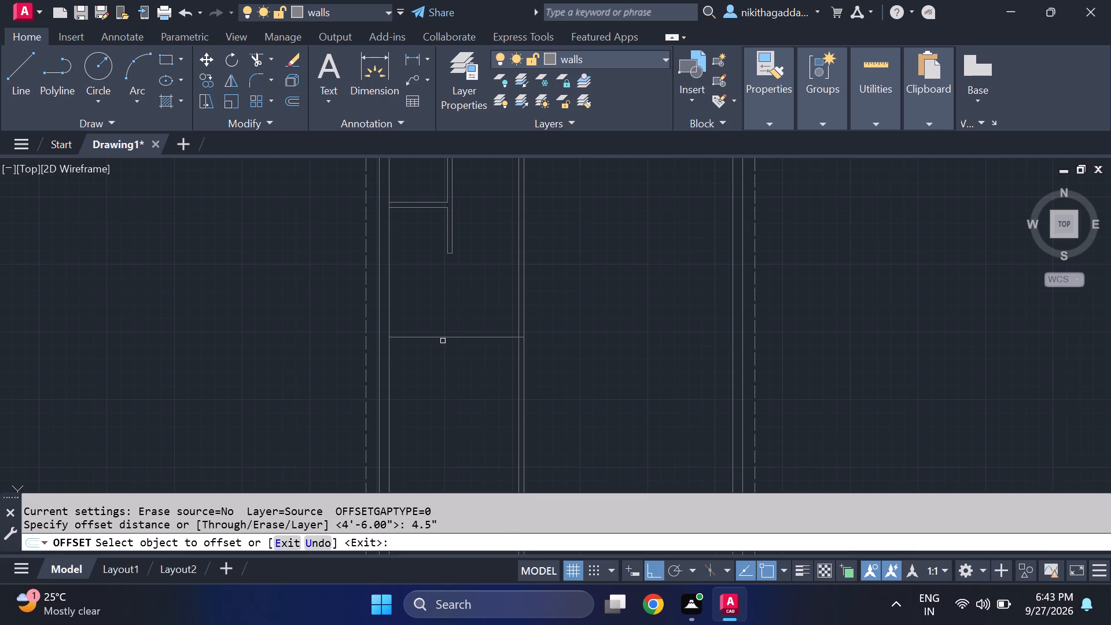
left_click(443, 339)
left_click(443, 377)
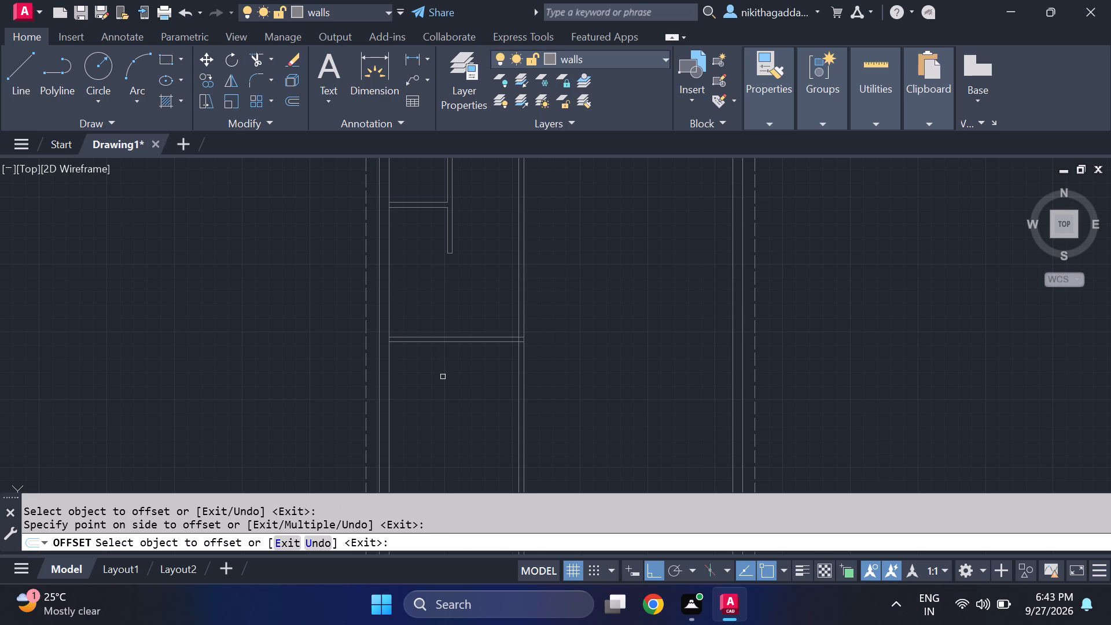
key("Escape")
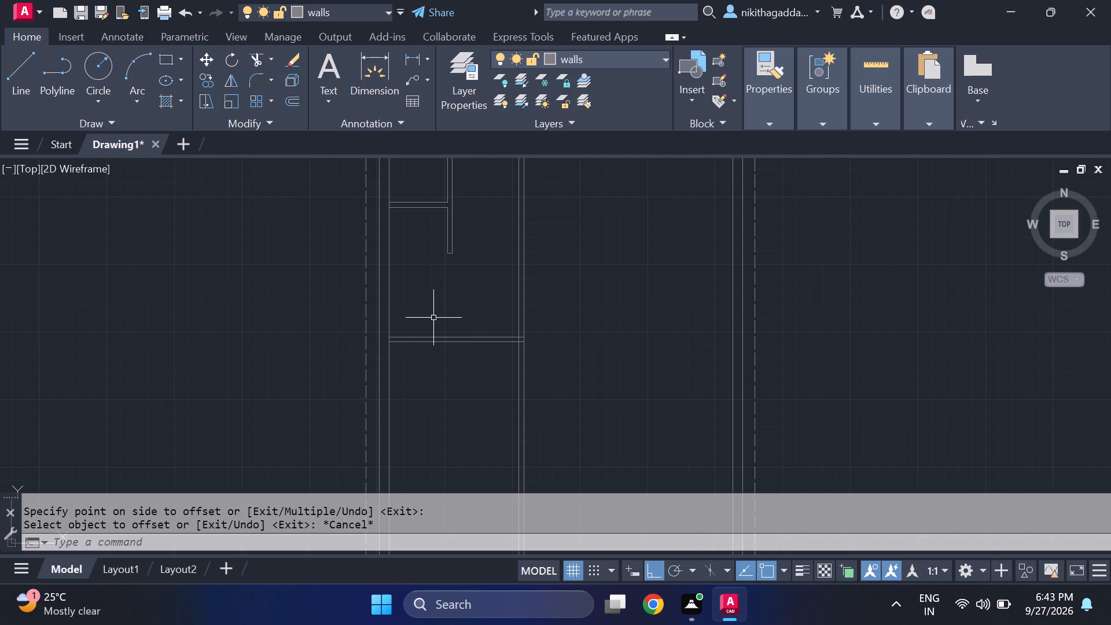
Draw a short end cap across the two lines of the 10' vertical partition, a little above the new horizontal partition.
scroll(433, 317, "down", 1)
middle_click_drag(432, 315, 421, 358)
scroll(421, 358, "up", 2)
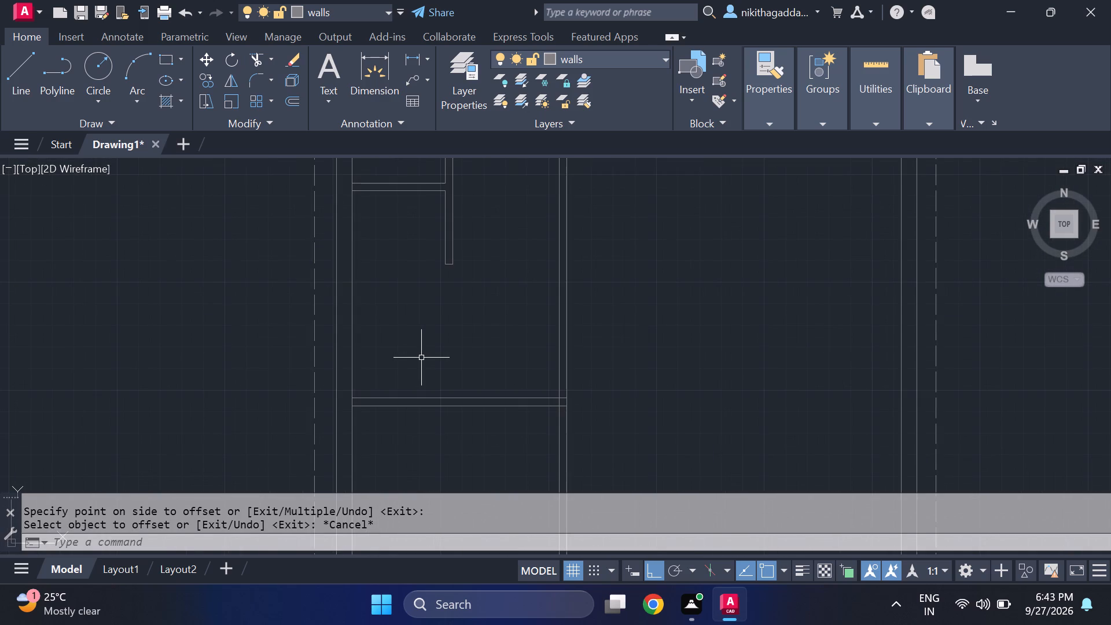
key("l")
key("Return")
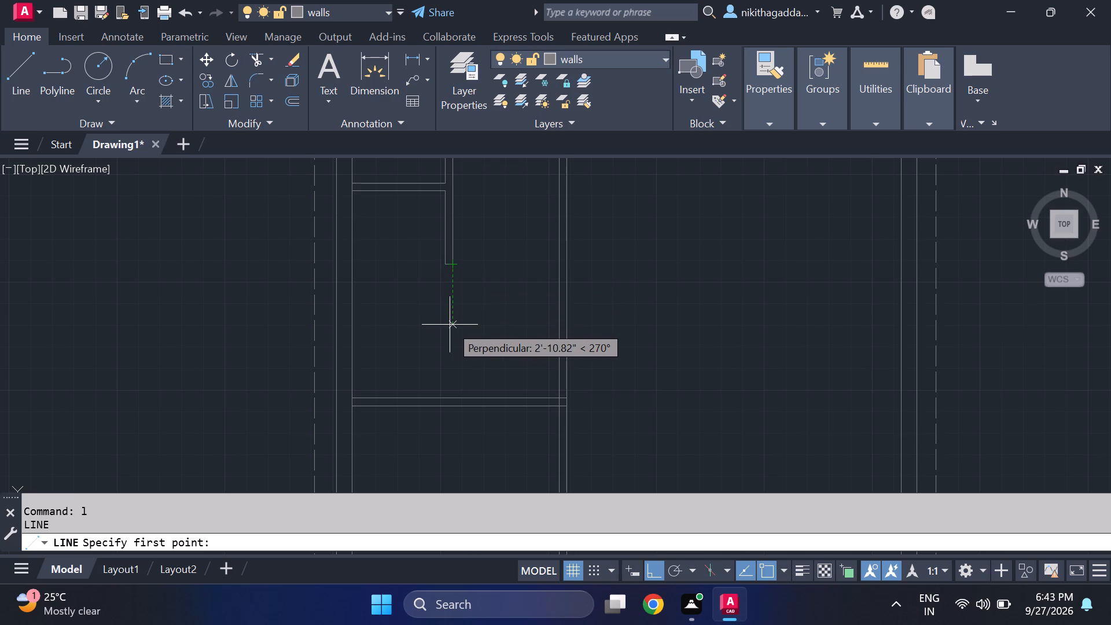
left_click(559, 312)
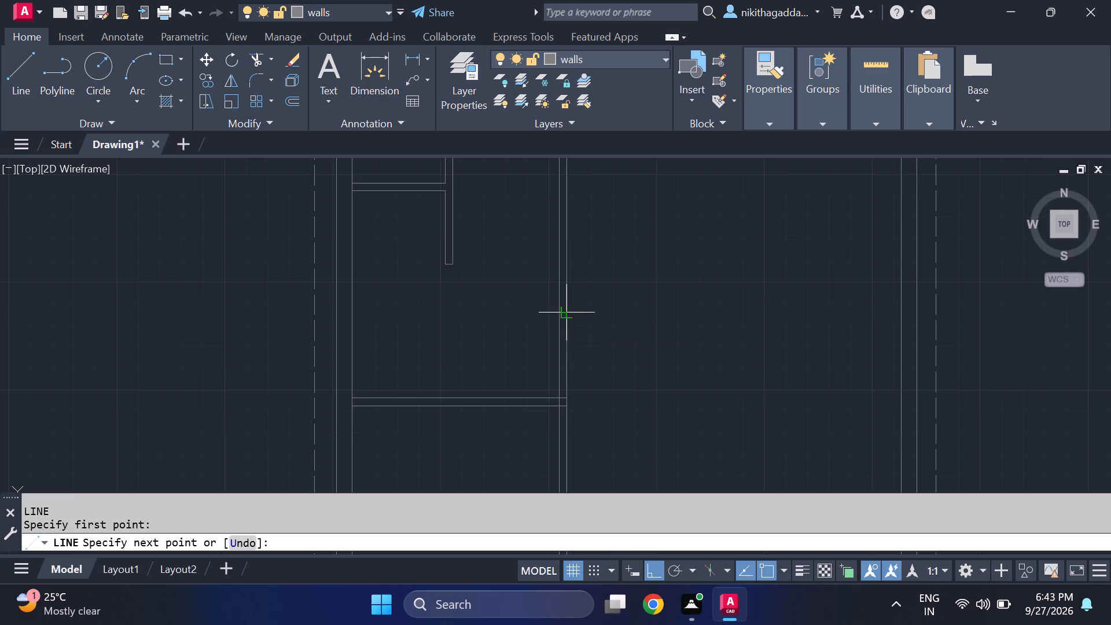
left_click(572, 315)
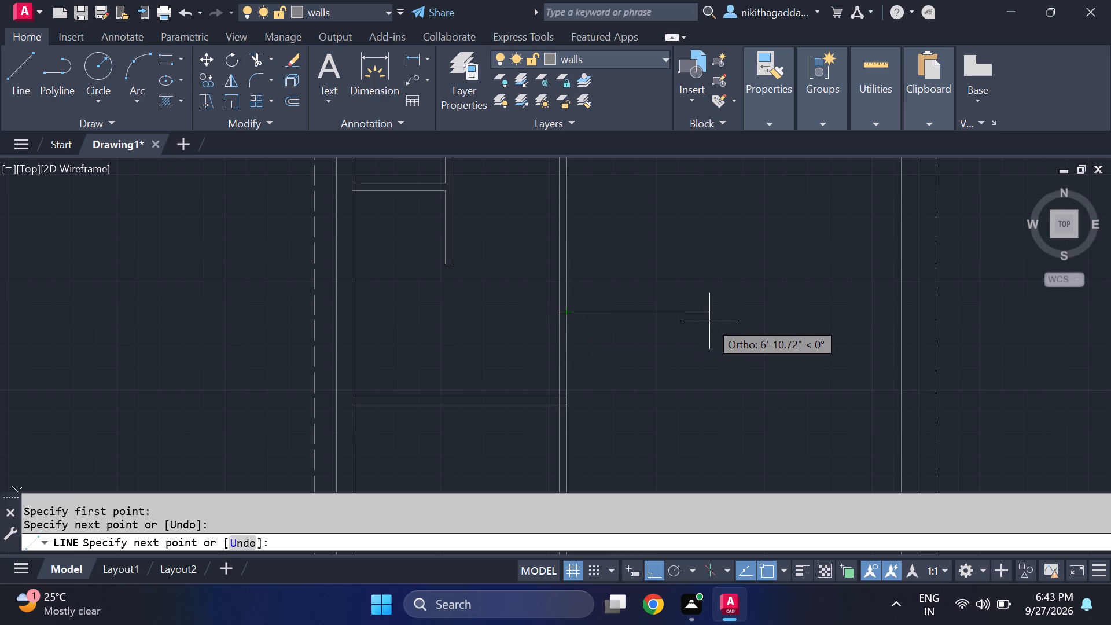
key("Escape")
Trim away both lines of the 10' vertical partition above the short end cap.
type("tr")
key("Return")
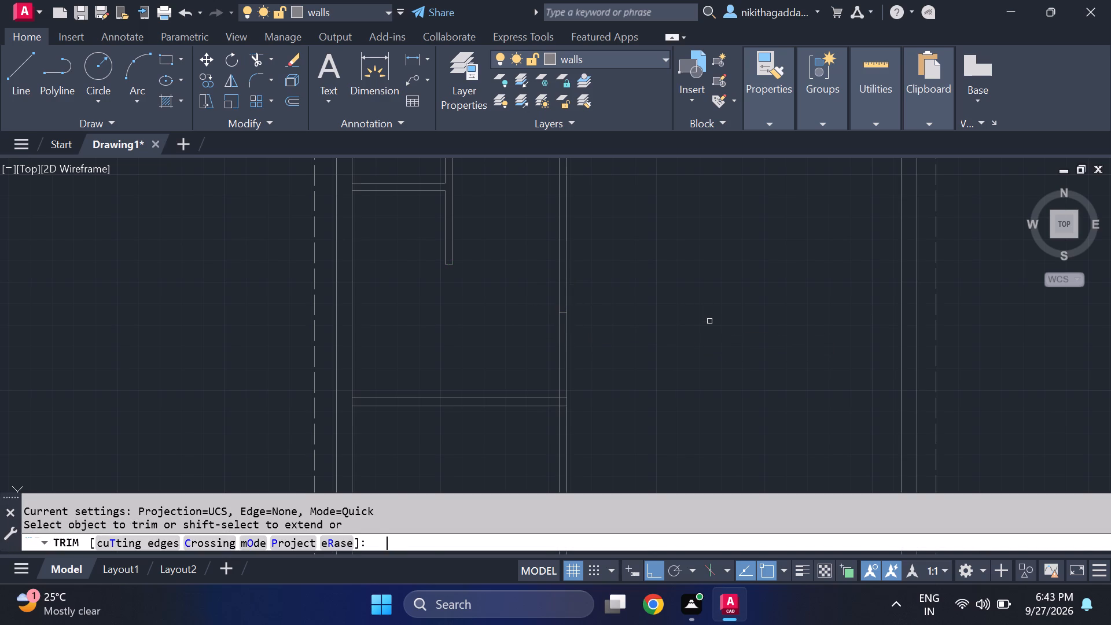
left_click_drag(601, 219, 529, 270)
Trim away both lines of the 10' vertical partition below the new horizontal partition.
scroll(575, 242, "down", 3)
middle_click_drag(579, 228, 581, 231)
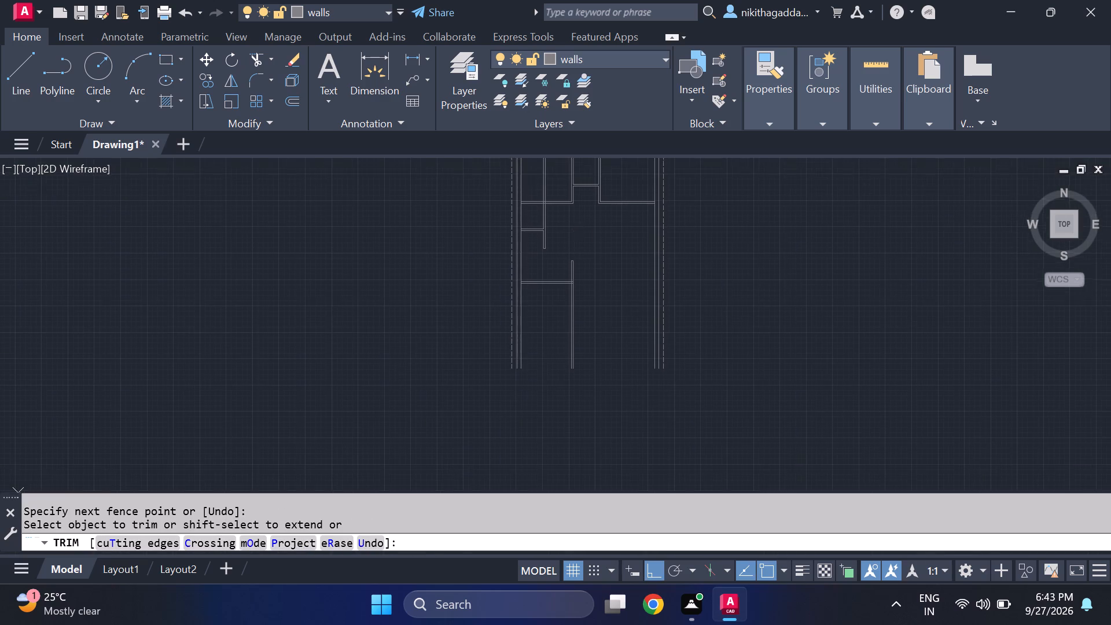
middle_click_drag(581, 231, 591, 306)
scroll(586, 284, "up", 2)
scroll(590, 291, "down", 2)
middle_click_drag(621, 343, 616, 337)
middle_click_drag(607, 328, 588, 311)
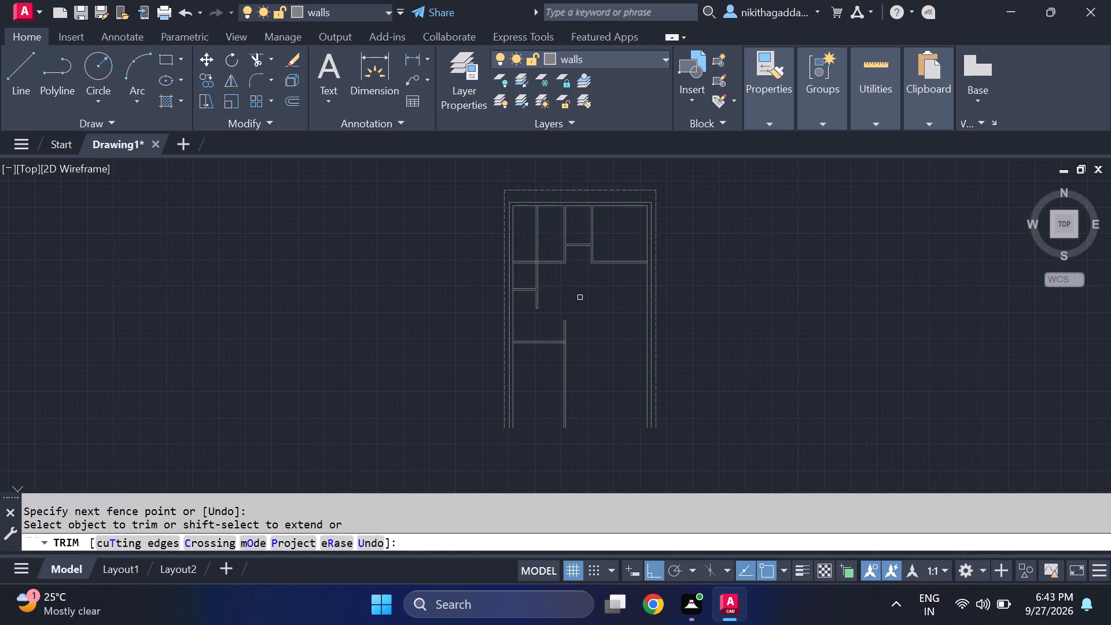
scroll(601, 352, "up", 1)
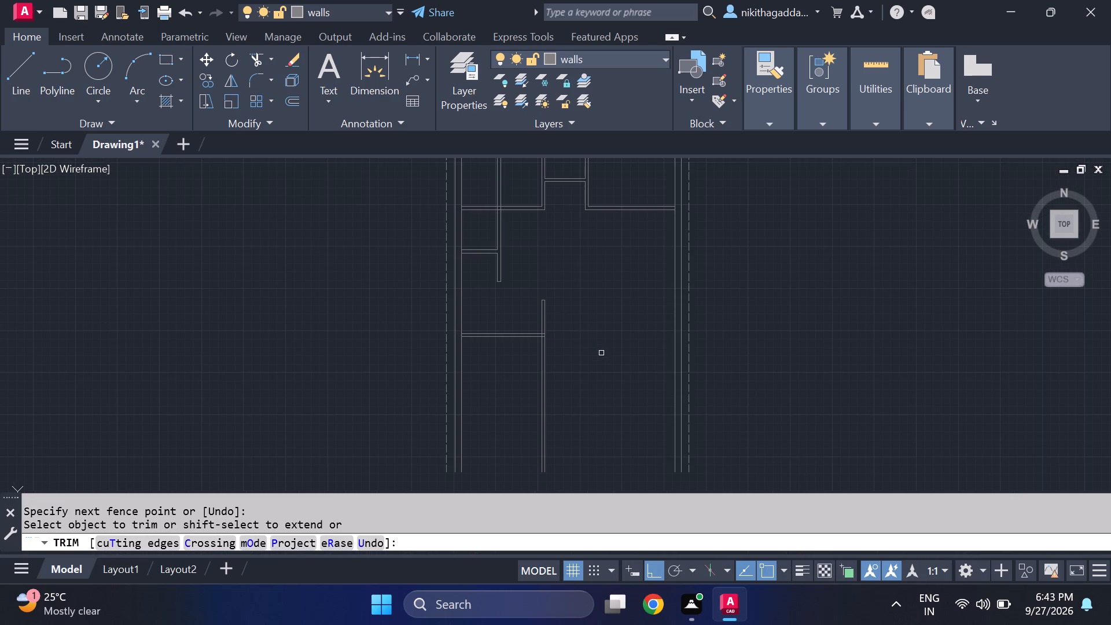
left_click_drag(580, 384, 495, 451)
Trim the overlapping line ends where the capped vertical partition meets the horizontal partition, leaving a clean corner.
scroll(545, 326, "up", 6)
left_click_drag(507, 372, 545, 329)
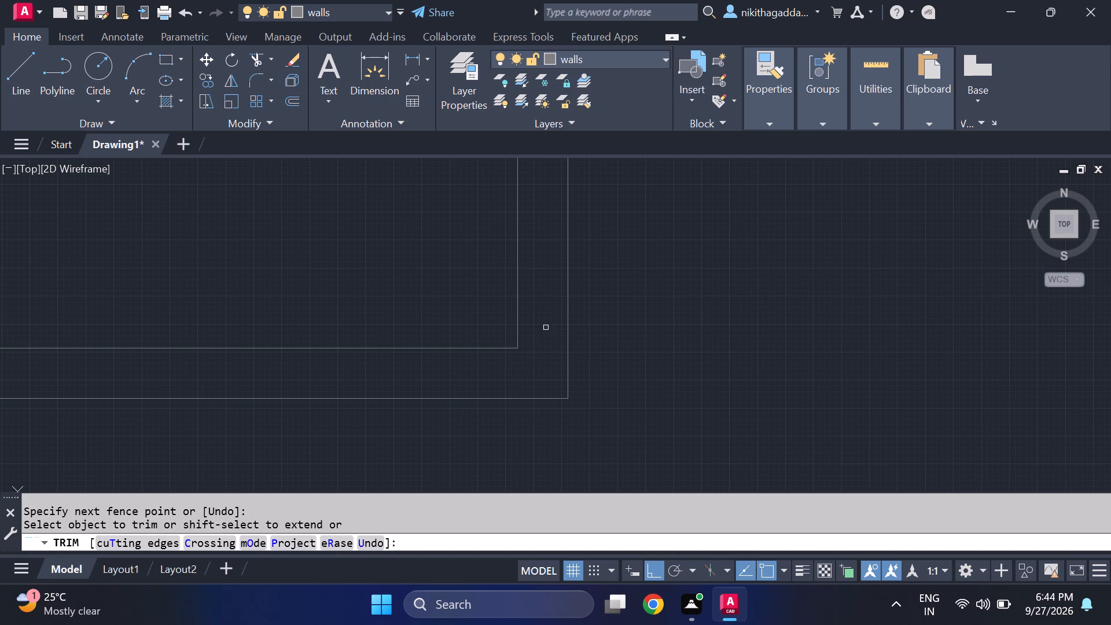
scroll(574, 350, "down", 4)
scroll(624, 338, "down", 2)
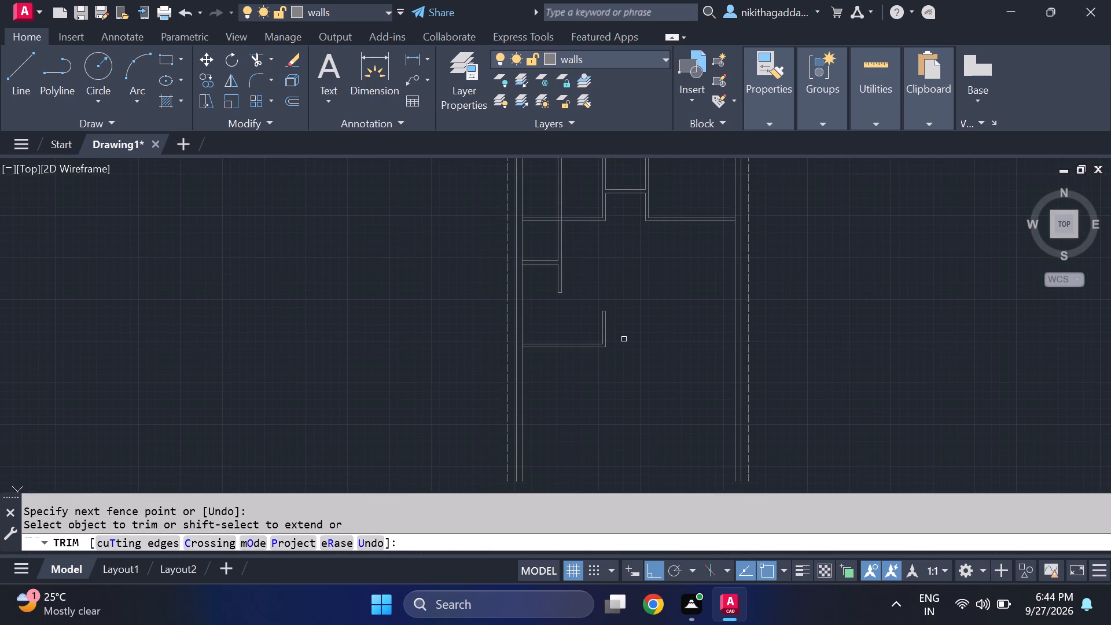
key("Escape")
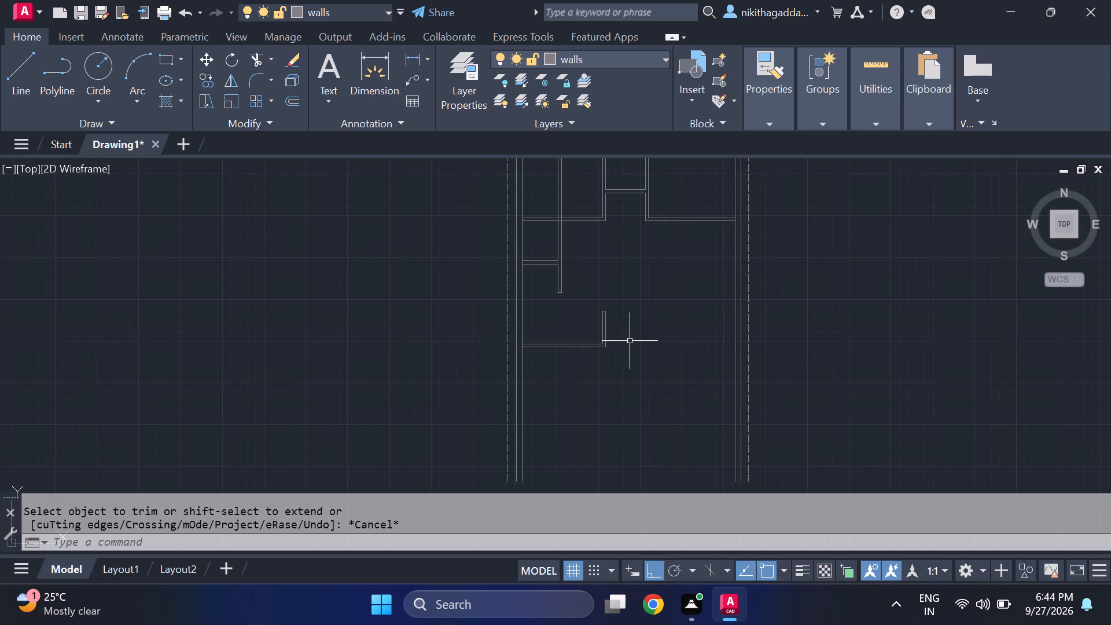
Offset the right outer wall's inner line 8'6" to the left to start another vertical partition.
middle_click_drag(623, 341, 433, 400)
scroll(499, 295, "up", 1)
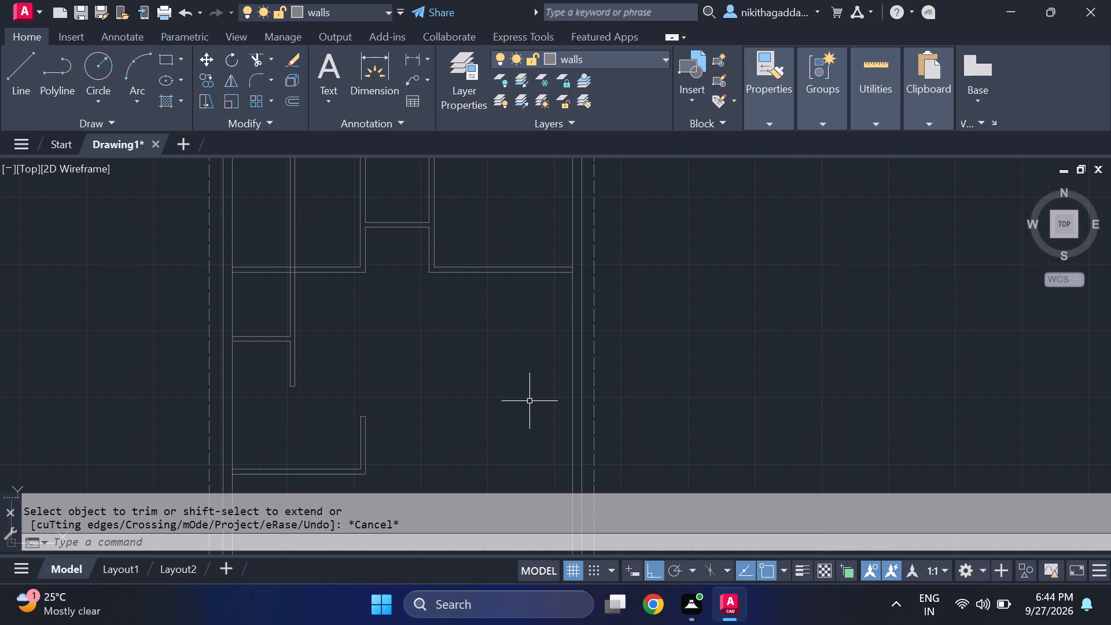
type("of")
key("Return")
type("8'6\"")
key("Return")
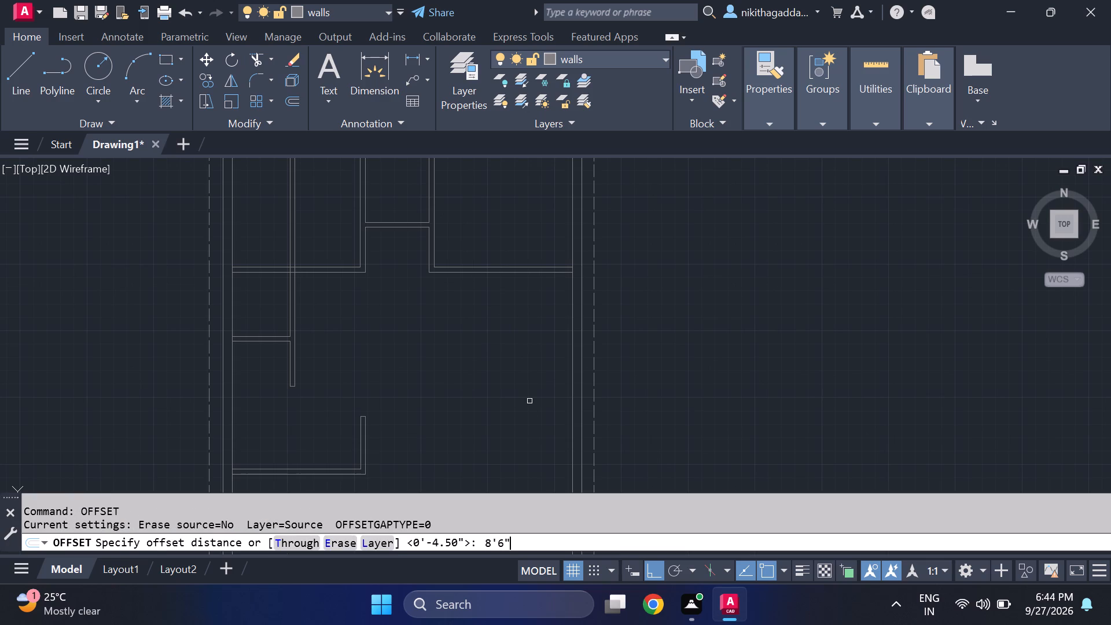
left_click(572, 334)
left_click(484, 353)
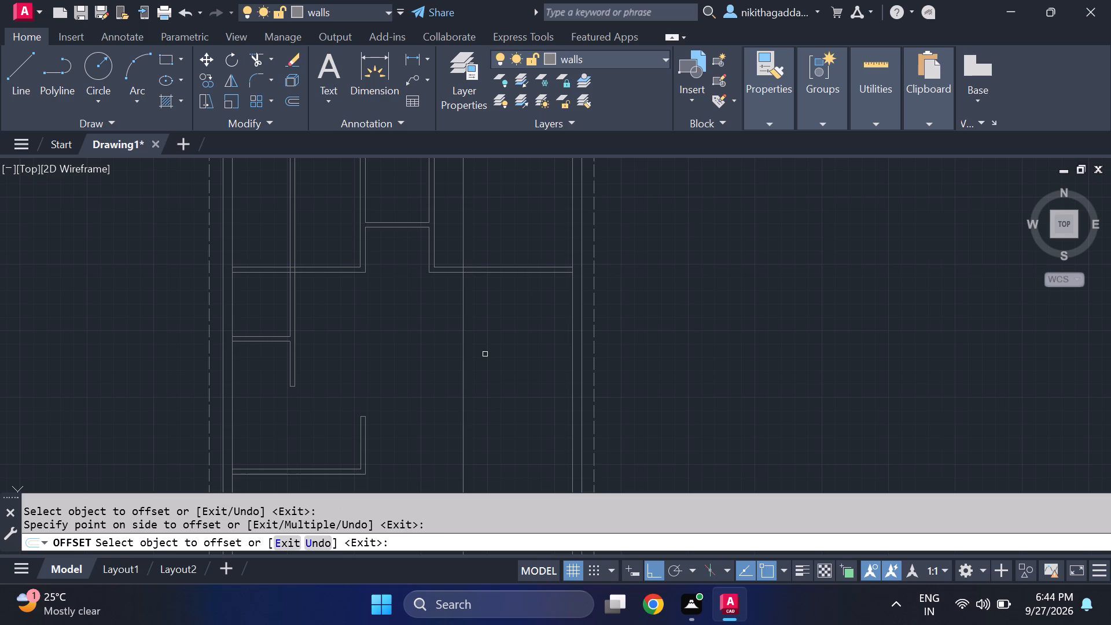
key("Escape")
Offset the new 8'6" vertical partition line 4.5" to the left to give it its thickness.
type("of")
key("Return")
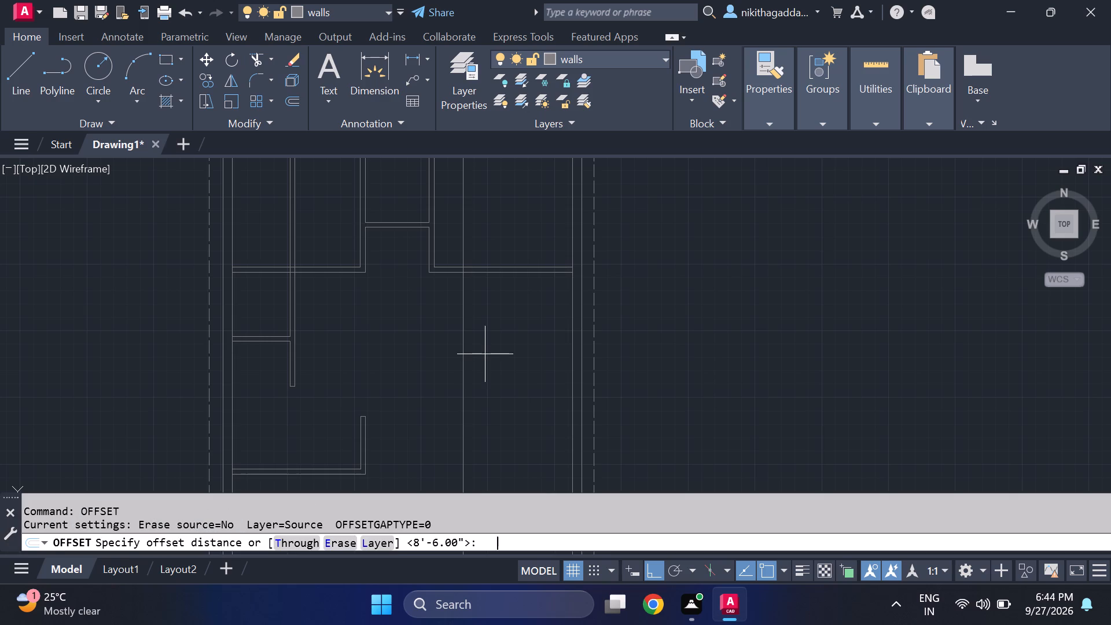
type("4.5")
key("shift+quotedbl")
key("Return")
left_click(462, 325)
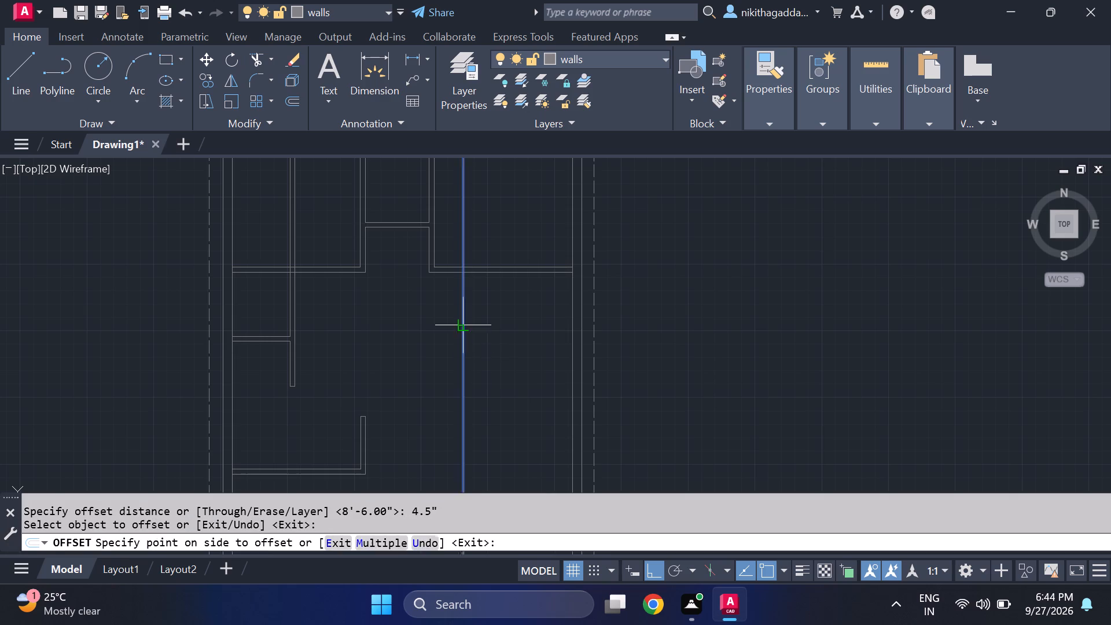
left_click(441, 334)
key("Escape")
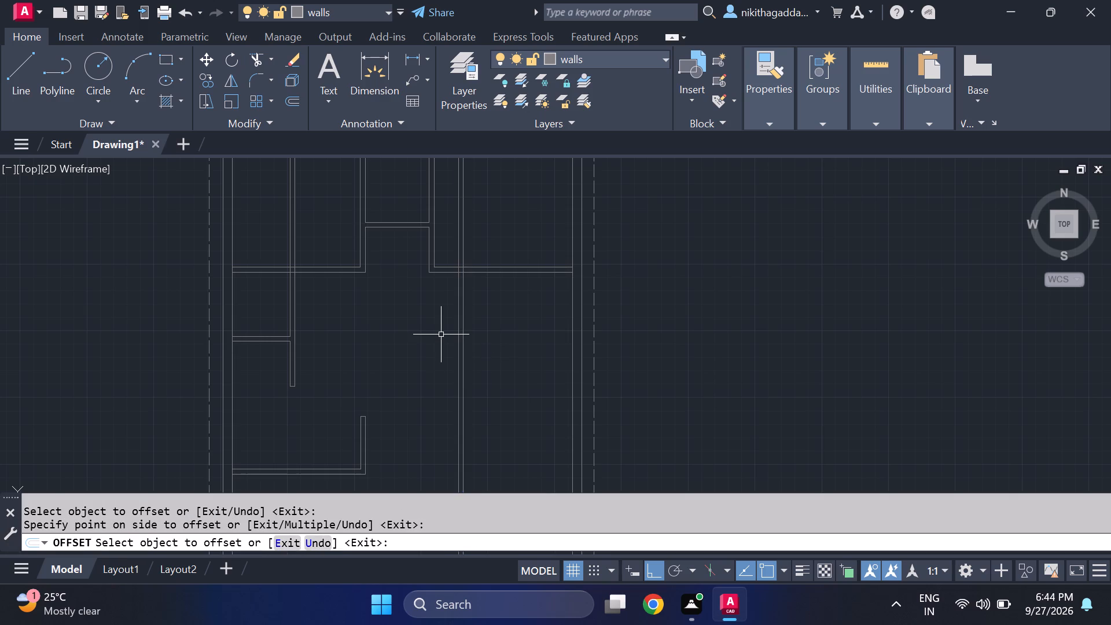
Trim away both lines of the 8'6" vertical partition above the upper-right room's horizontal partition.
type("tr")
key("Return")
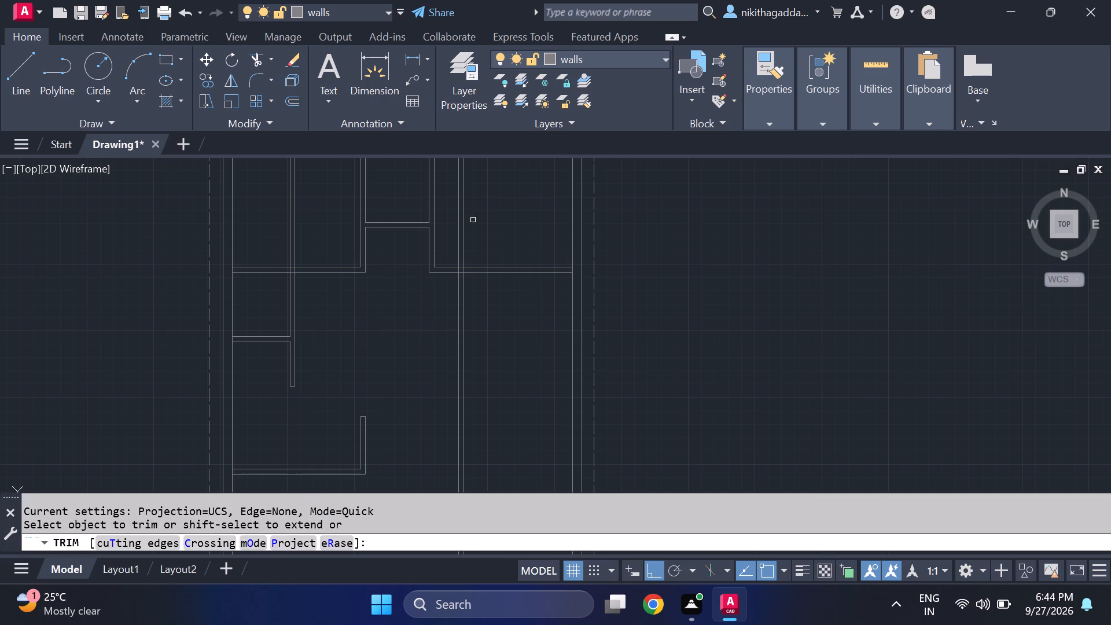
left_click_drag(473, 220, 455, 240)
scroll(487, 235, "down", 2)
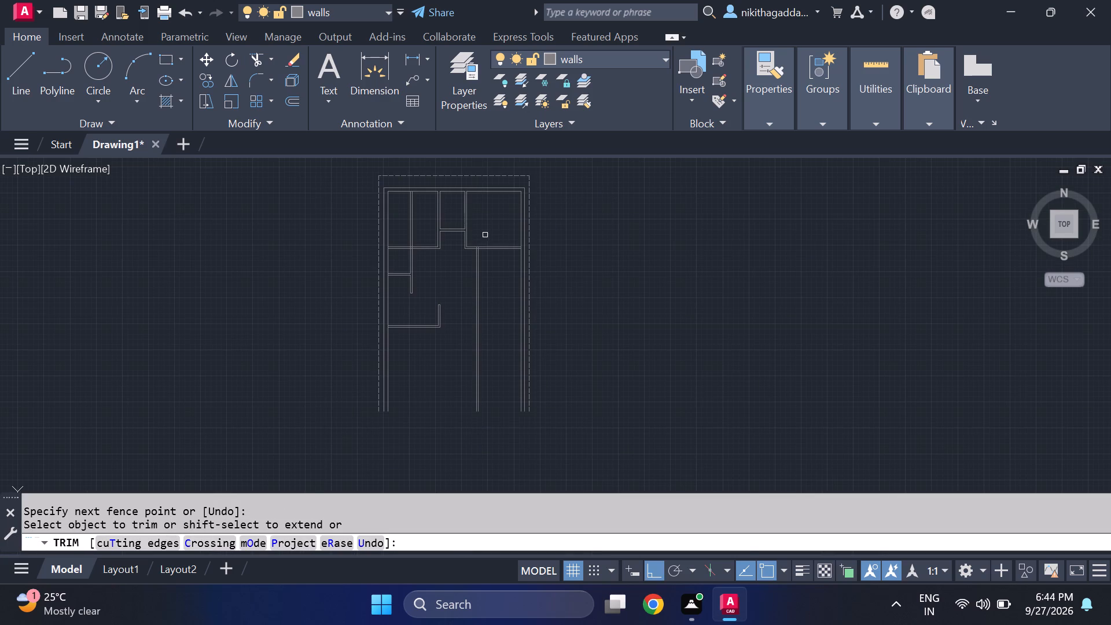
Trim the crossing line pieces where the 8'6" vertical partition meets the upper-right horizontal partition to form a clean T-junction.
scroll(476, 250, "up", 8)
left_click_drag(494, 218, 472, 221)
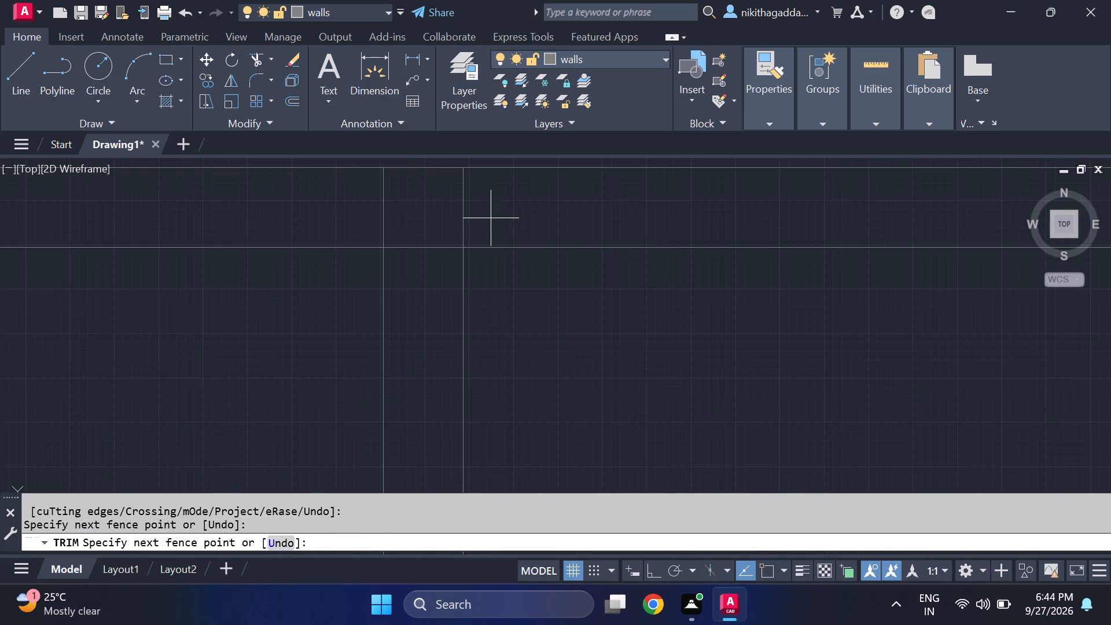
left_click_drag(472, 221, 376, 227)
left_click(426, 249)
scroll(502, 334, "down", 6)
middle_click_drag(545, 417, 529, 407)
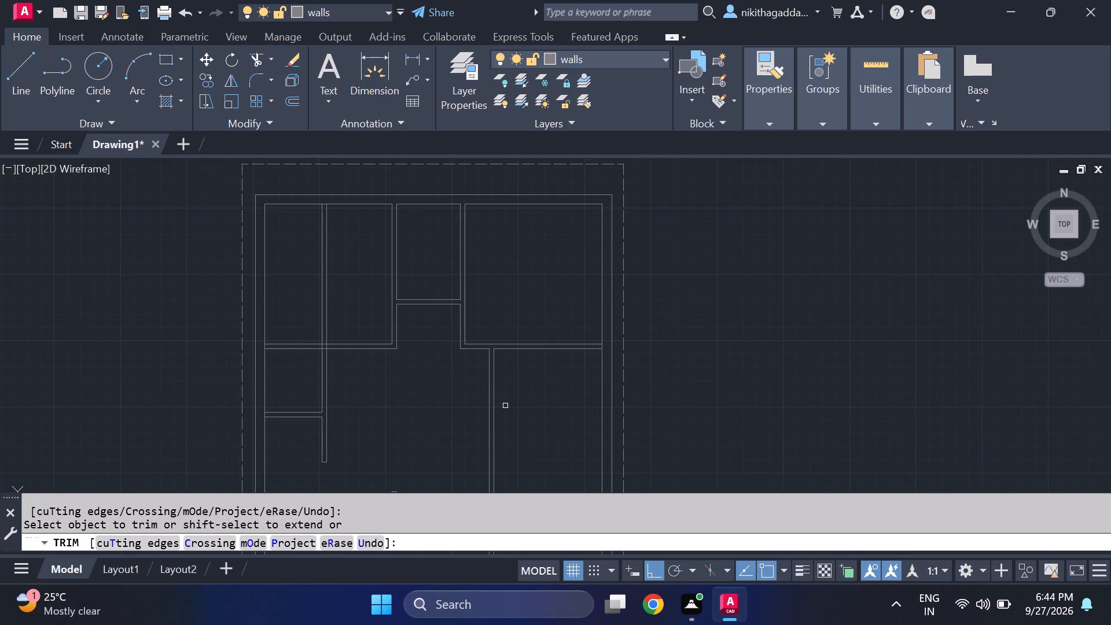
key("Escape")
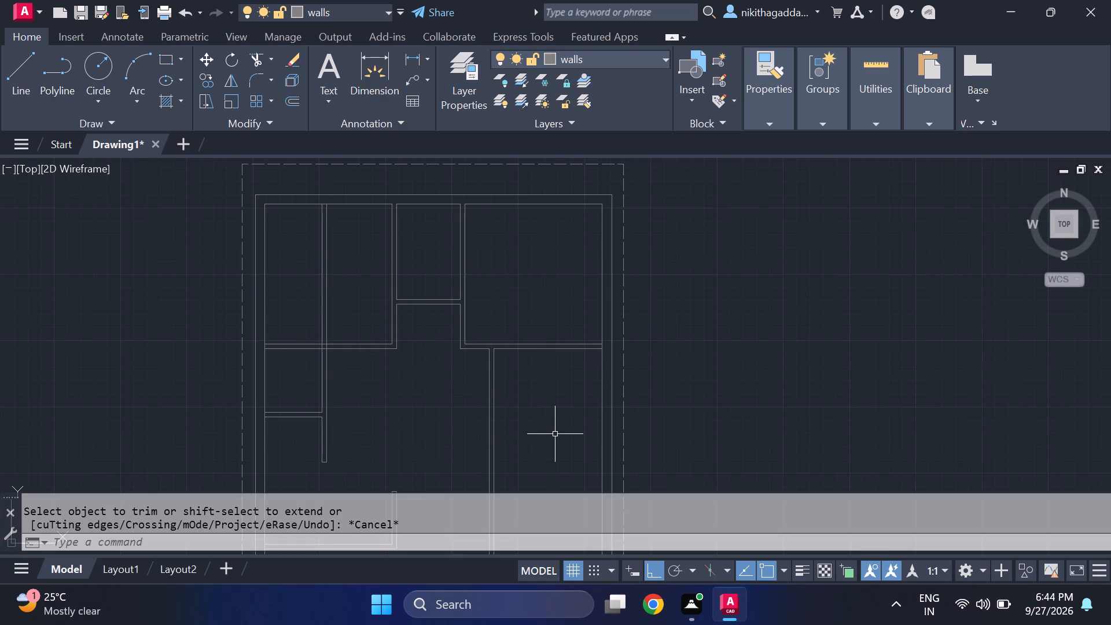
Offset the lower line of the upper-right room's horizontal partition 5' downward to start another horizontal partition.
type("of")
key("Return")
type("5'")
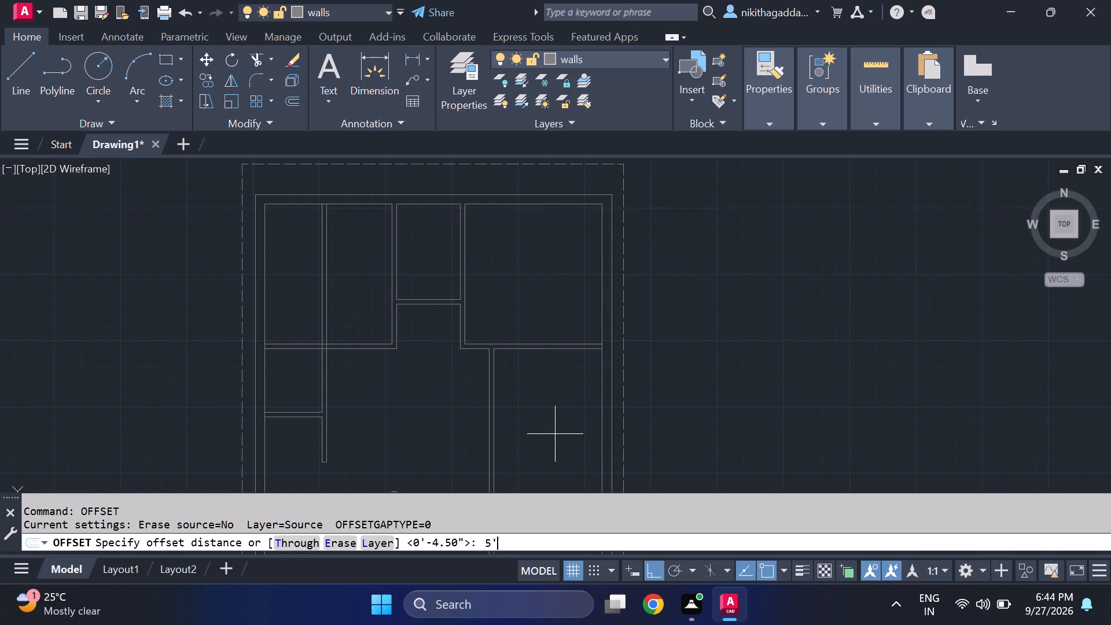
key("Return")
left_click(520, 350)
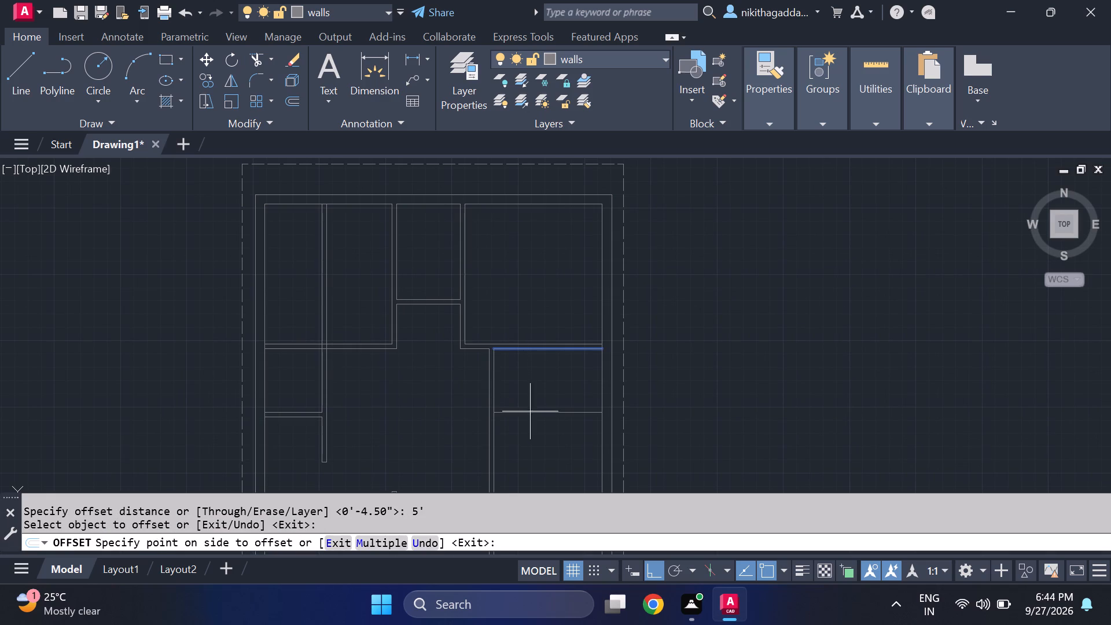
scroll(538, 450, "down", 2)
scroll(538, 450, "up", 3)
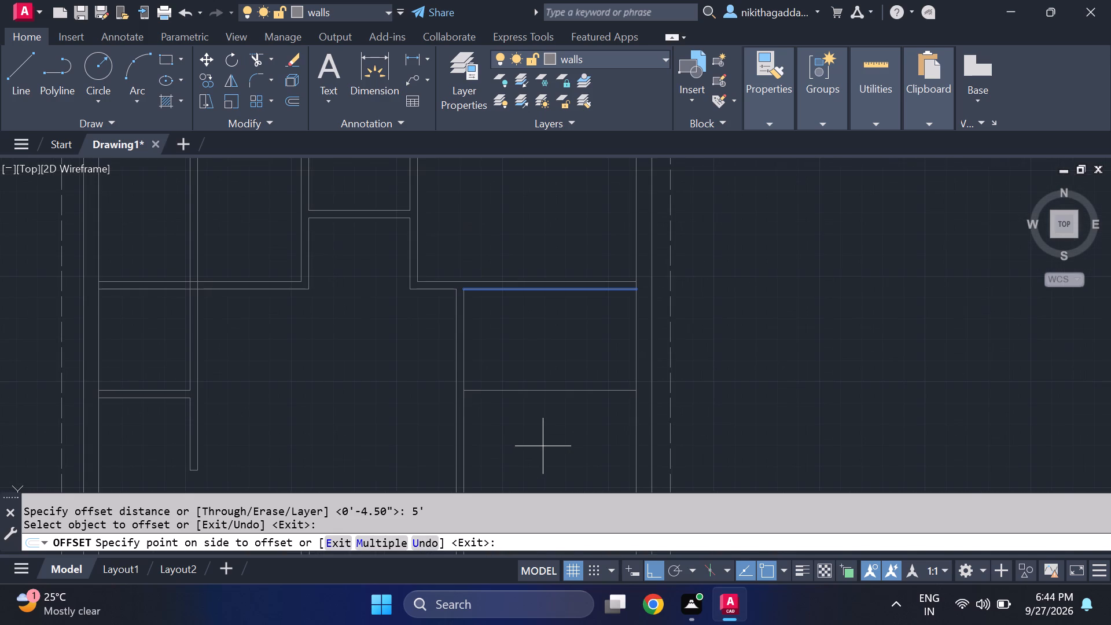
left_click(543, 446)
key("Escape")
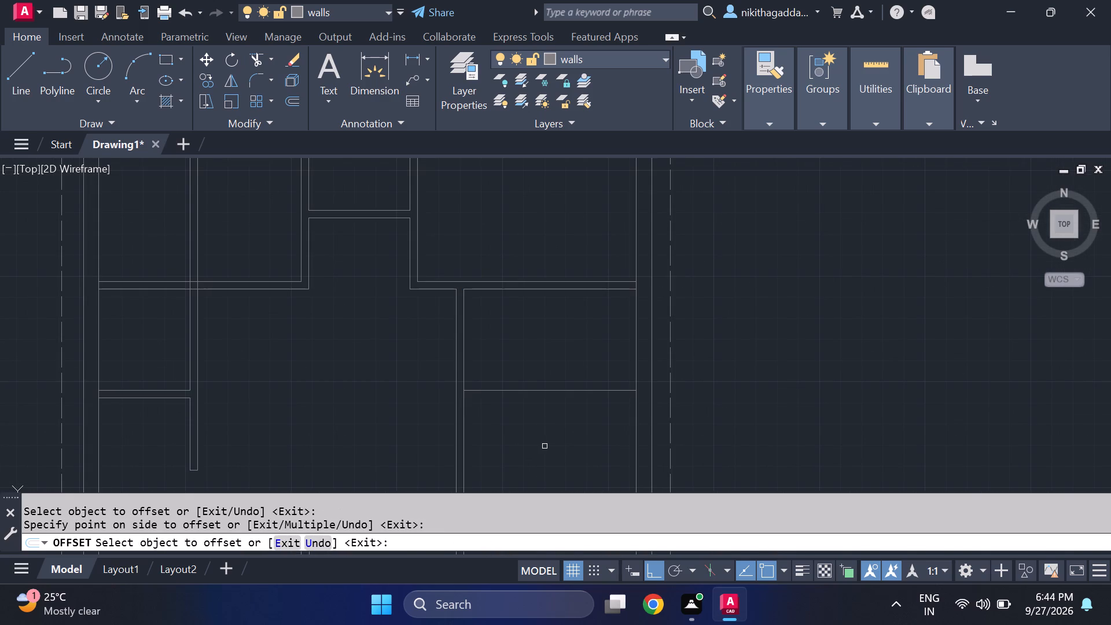
Measure the clear width and depth of the new small room below the upper-right room.
left_click(415, 57)
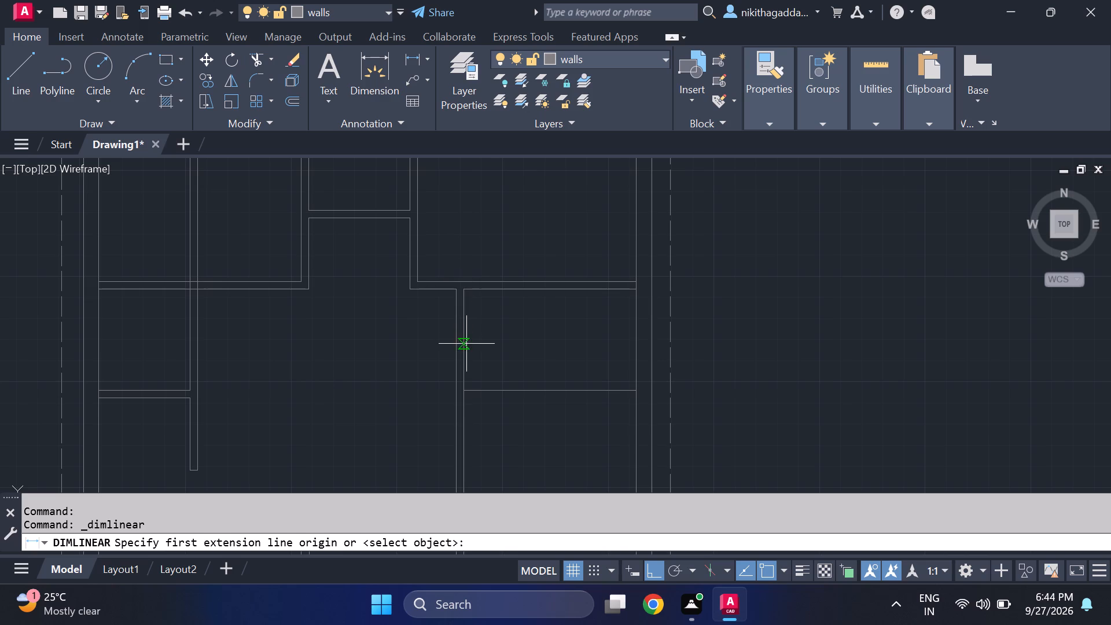
left_click(466, 344)
left_click(635, 342)
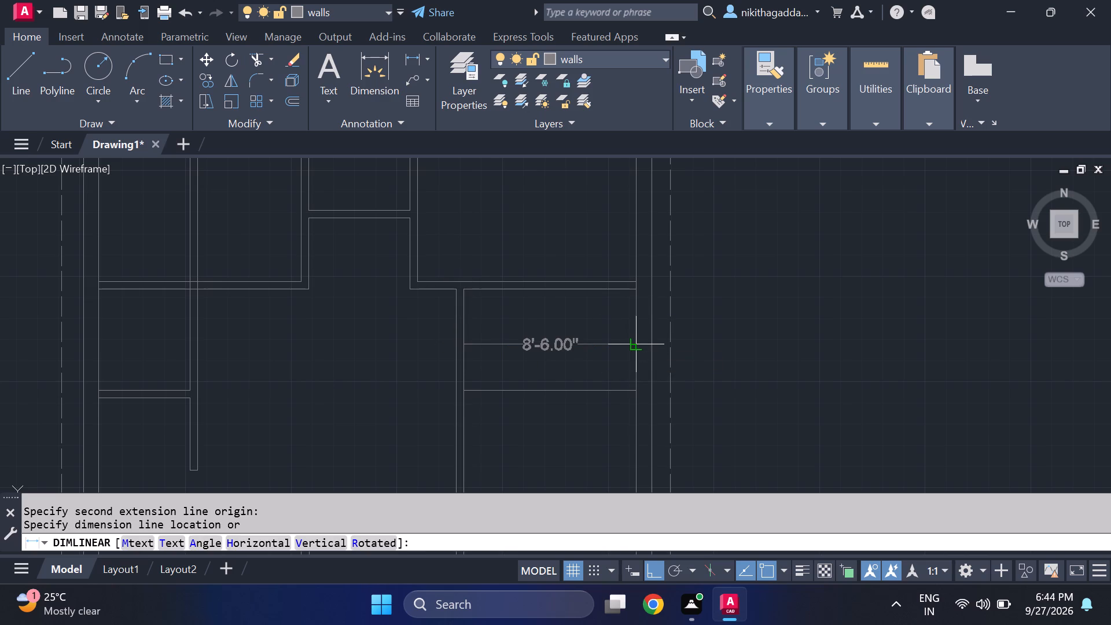
key("Escape")
key("space")
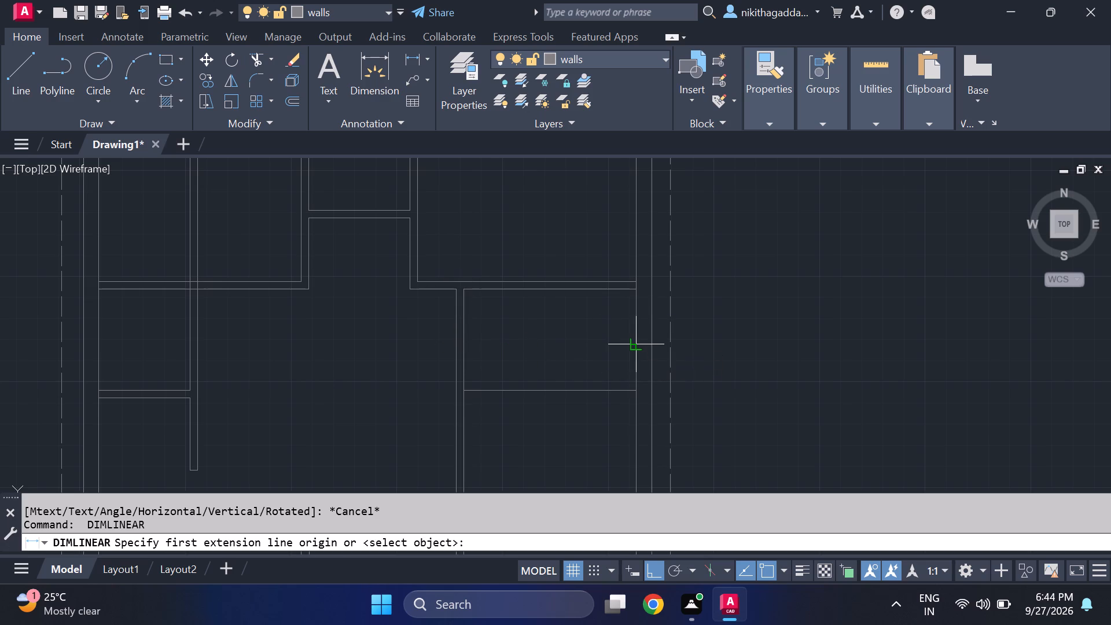
left_click(558, 290)
left_click(552, 388)
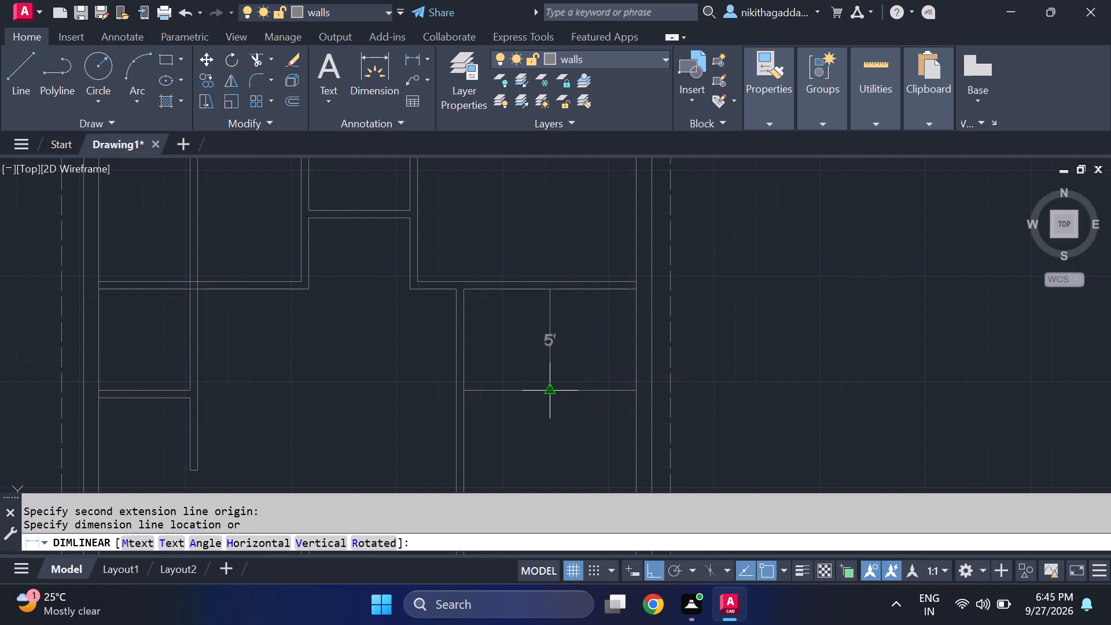
key("Escape")
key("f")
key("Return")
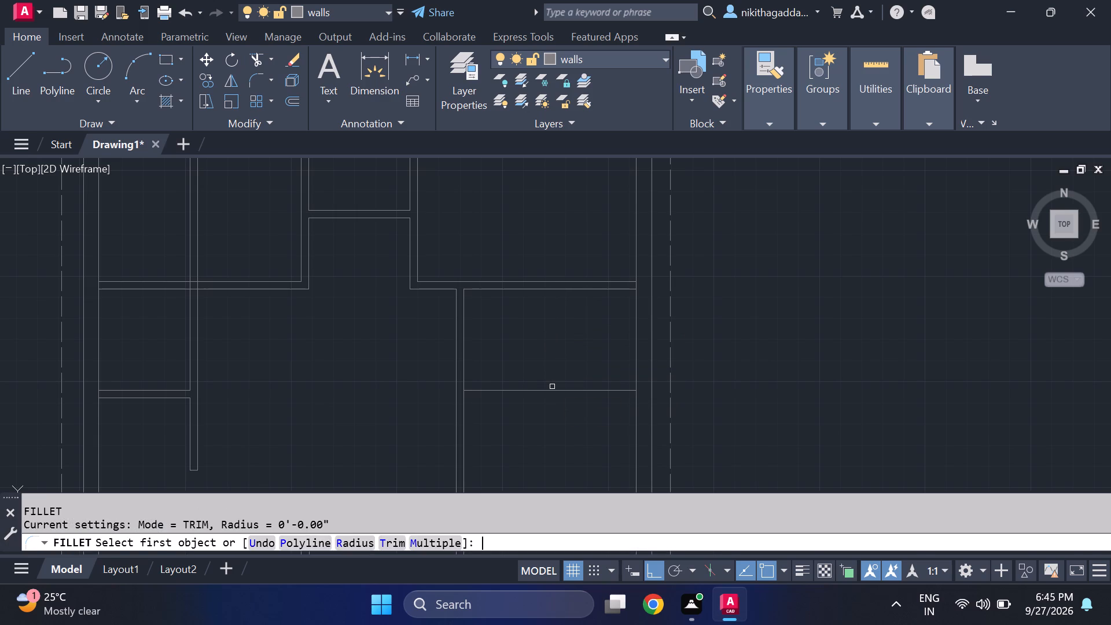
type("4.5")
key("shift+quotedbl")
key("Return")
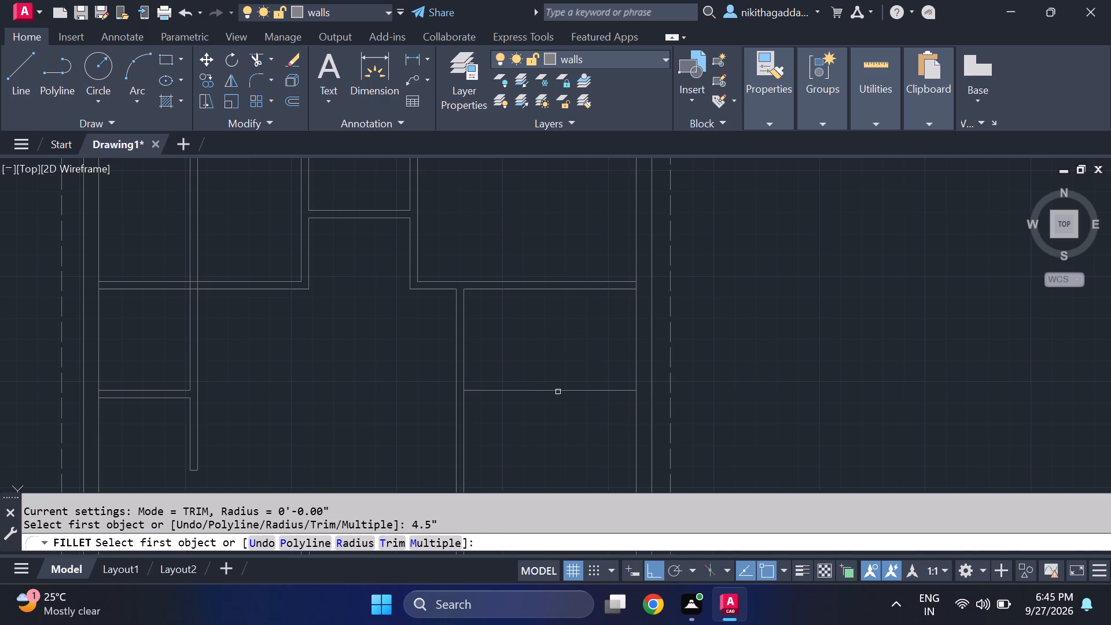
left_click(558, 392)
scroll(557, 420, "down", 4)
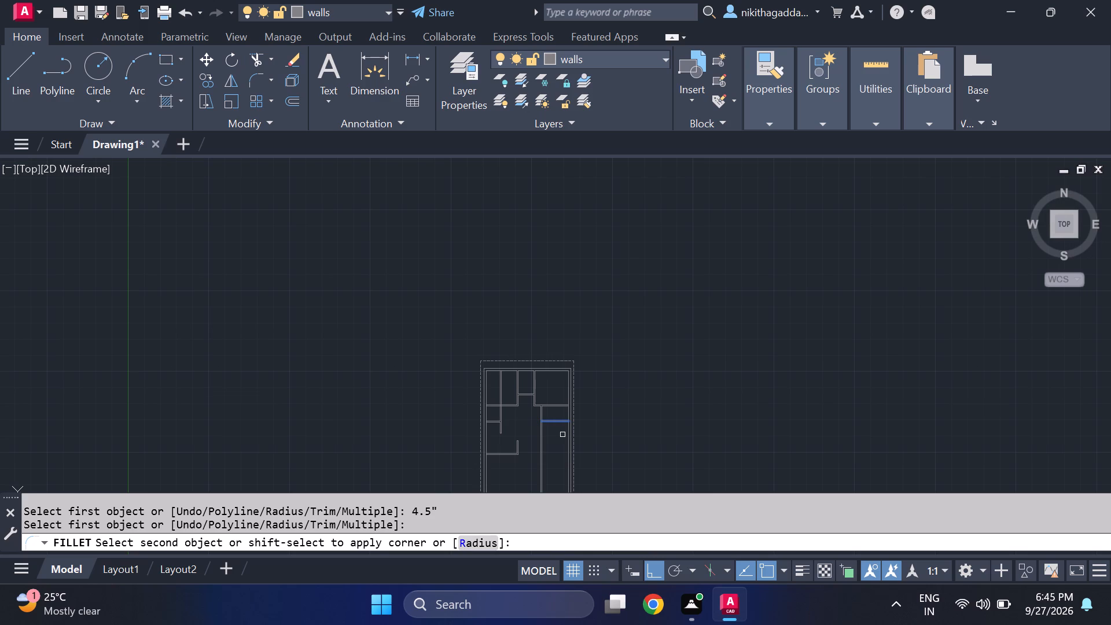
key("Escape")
Offset the new horizontal partition line 4.5" downward to give it its thickness.
type("of")
key("Return")
type("4.5\"")
key("Return")
scroll(565, 435, "up", 3)
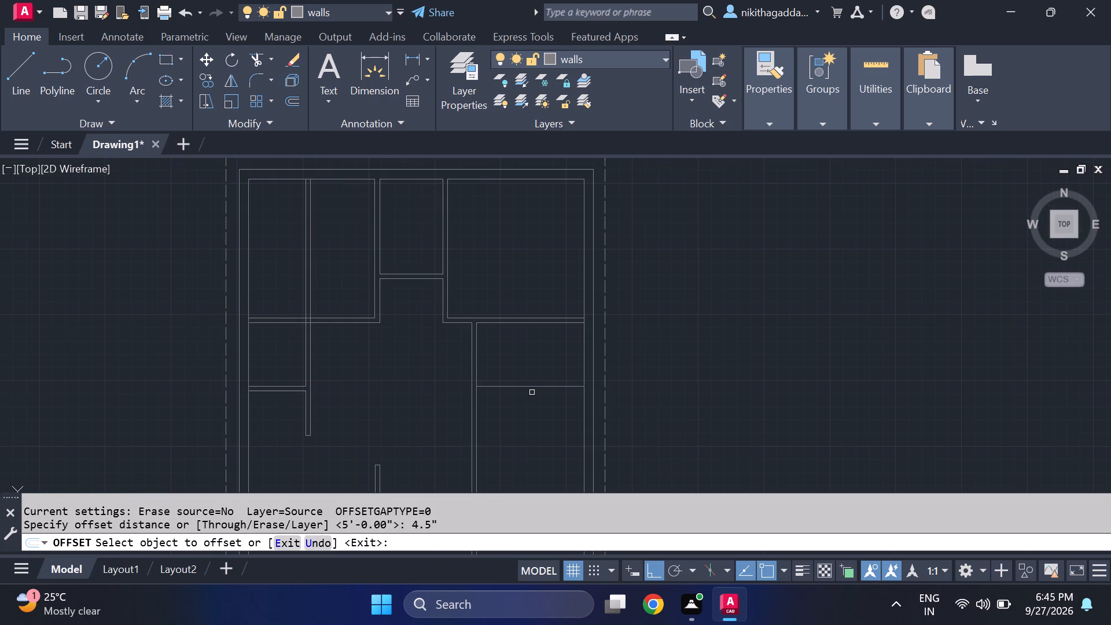
left_click(532, 388)
left_click(521, 448)
scroll(521, 448, "down", 1)
scroll(520, 445, "up", 1)
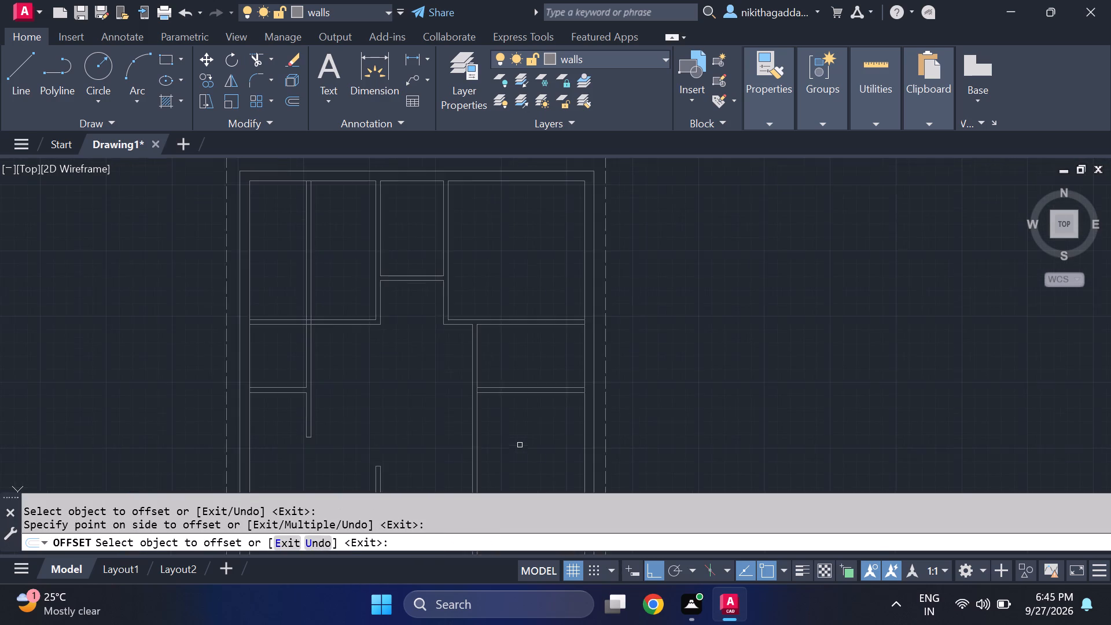
scroll(520, 445, "up", 1)
key("Escape")
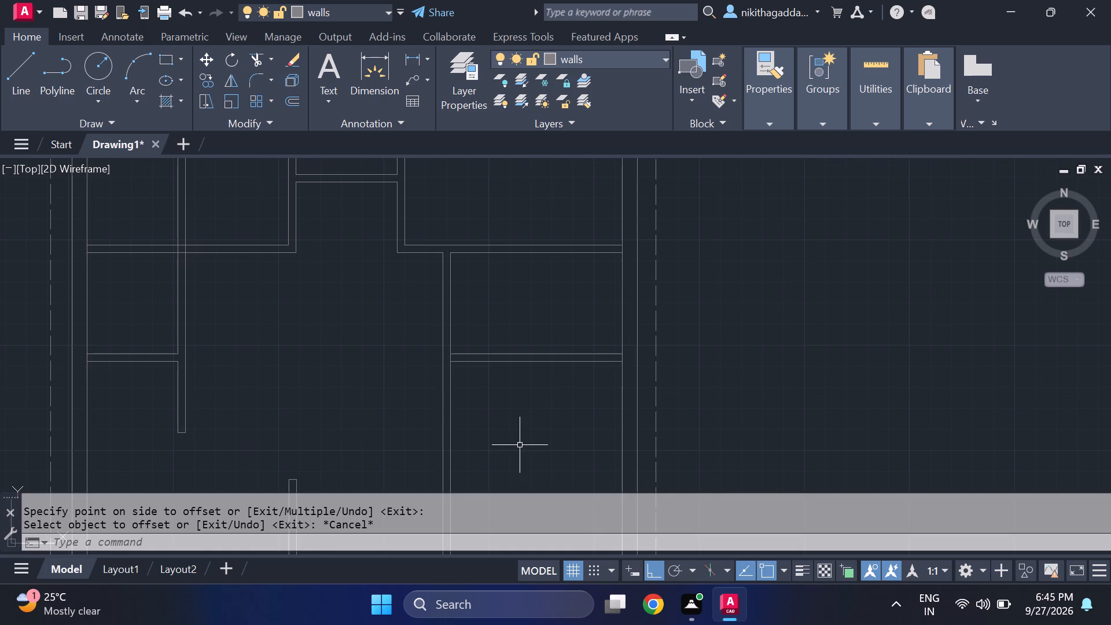
Extend both lines of the new horizontal partition across to the far line of the 8'6" vertical partition.
key("r")
key("BackSpace")
type("ex")
key("Return")
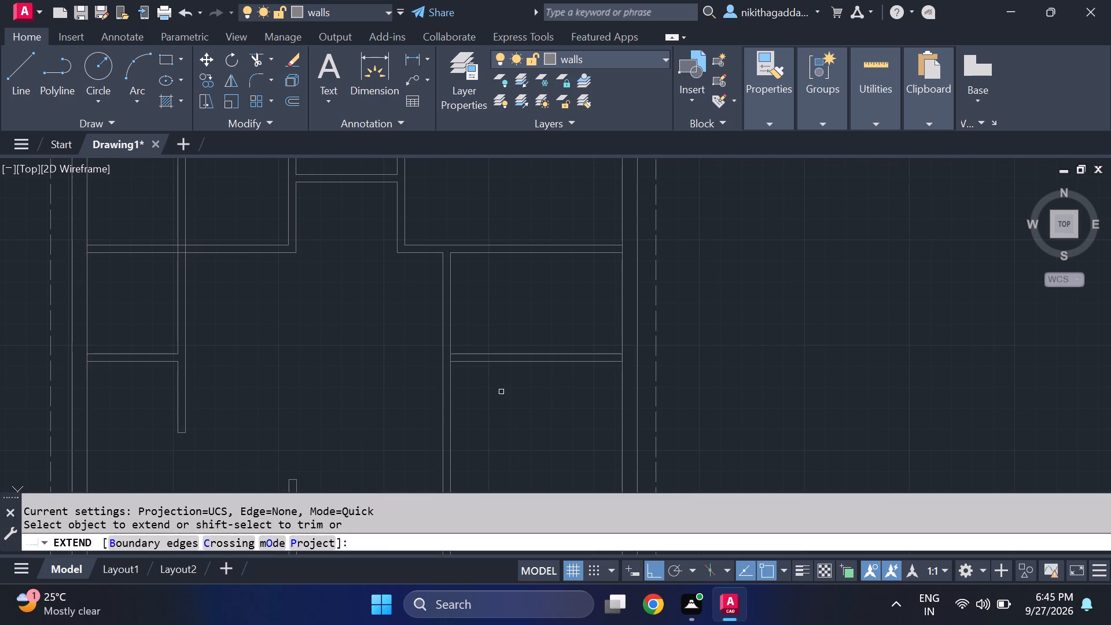
left_click(481, 354)
left_click(479, 362)
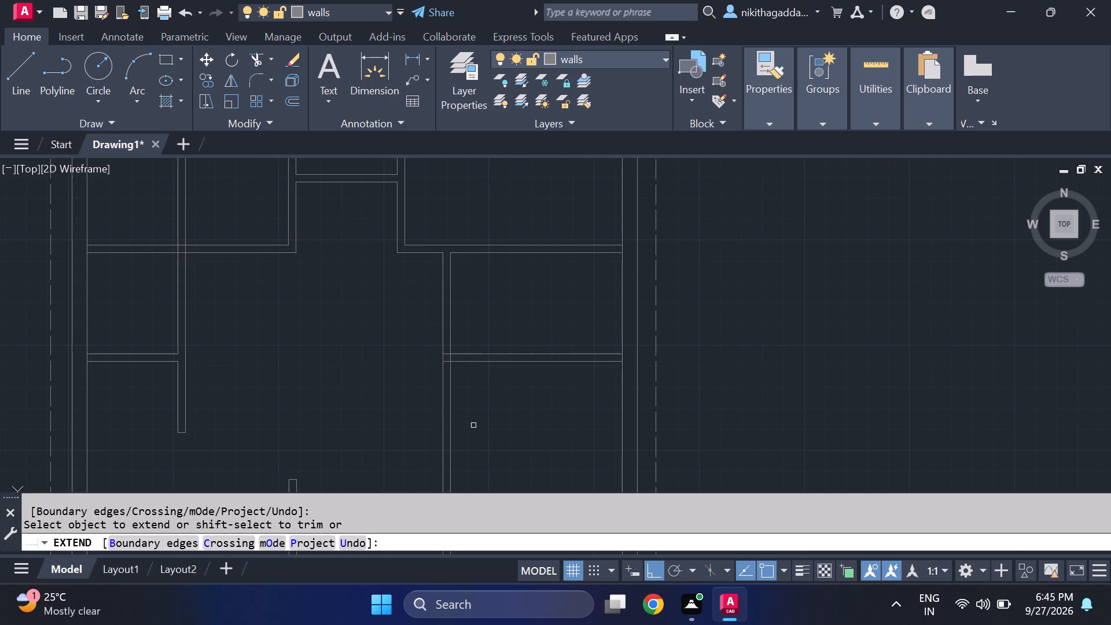
key("Escape")
Trim away both lines of the 8'6" vertical partition below the new horizontal partition.
type("tr")
key("Return")
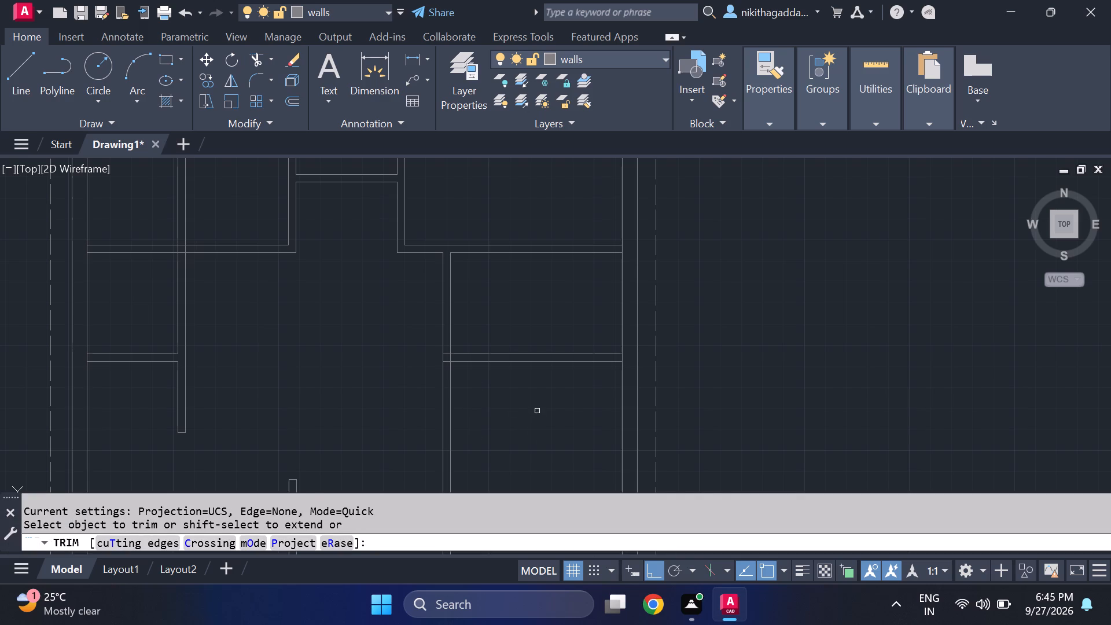
left_click_drag(537, 411, 409, 453)
Trim the crossing line pieces where the vertical and new horizontal partitions meet to form a clean L-shaped corner.
scroll(482, 429, "down", 2)
middle_click(482, 429)
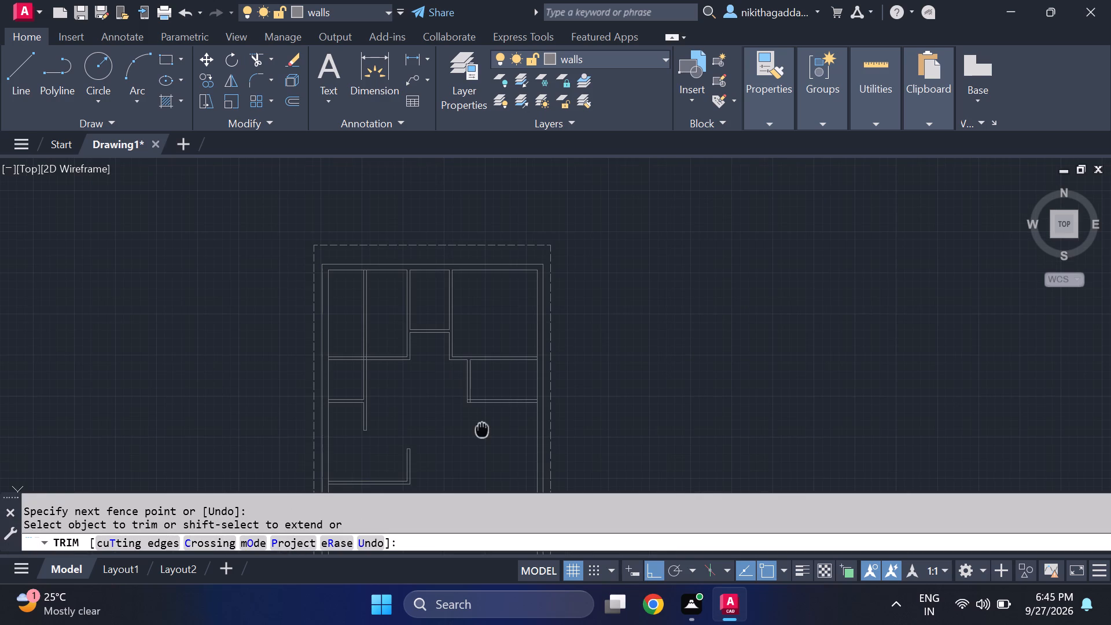
scroll(468, 382, "up", 4)
middle_click_drag(469, 438, 460, 372)
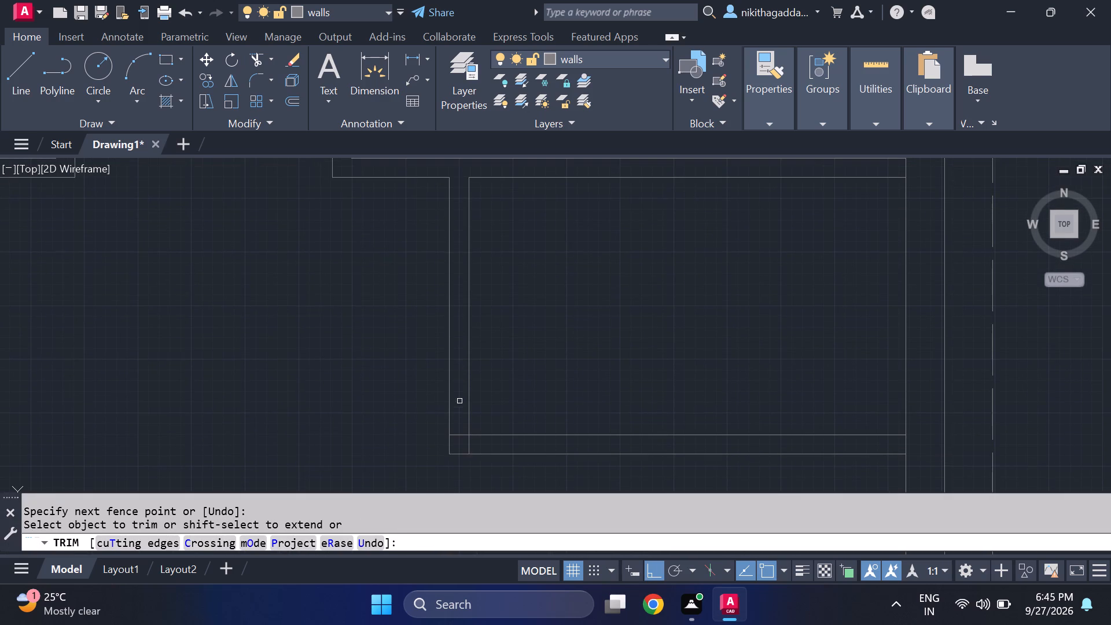
scroll(471, 447, "up", 2)
middle_click_drag(467, 444, 461, 420)
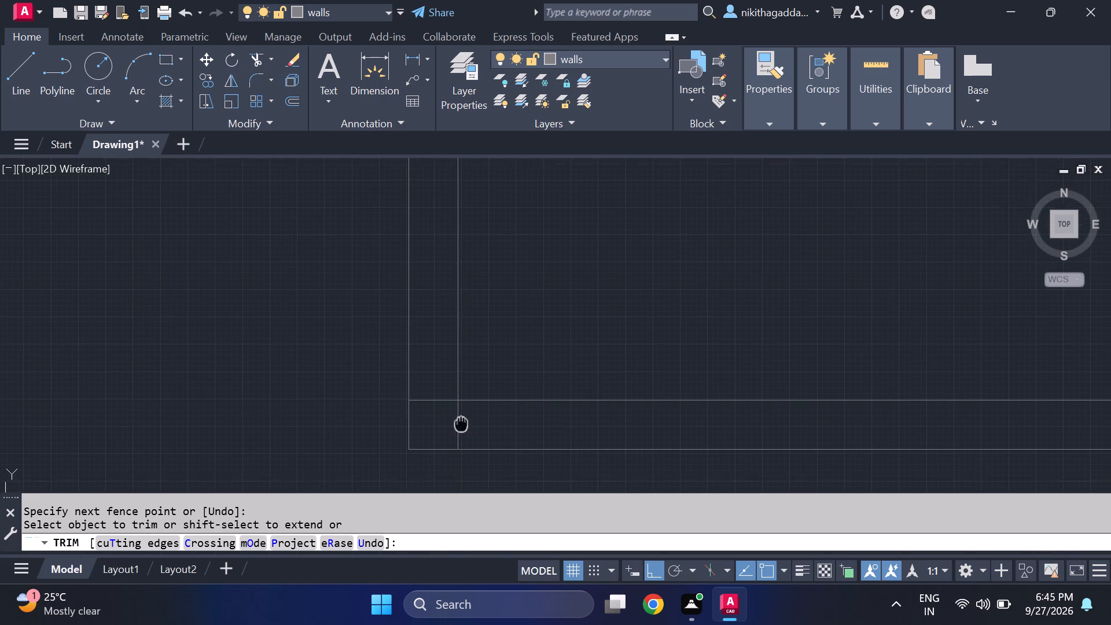
middle_click_drag(461, 420, 462, 397)
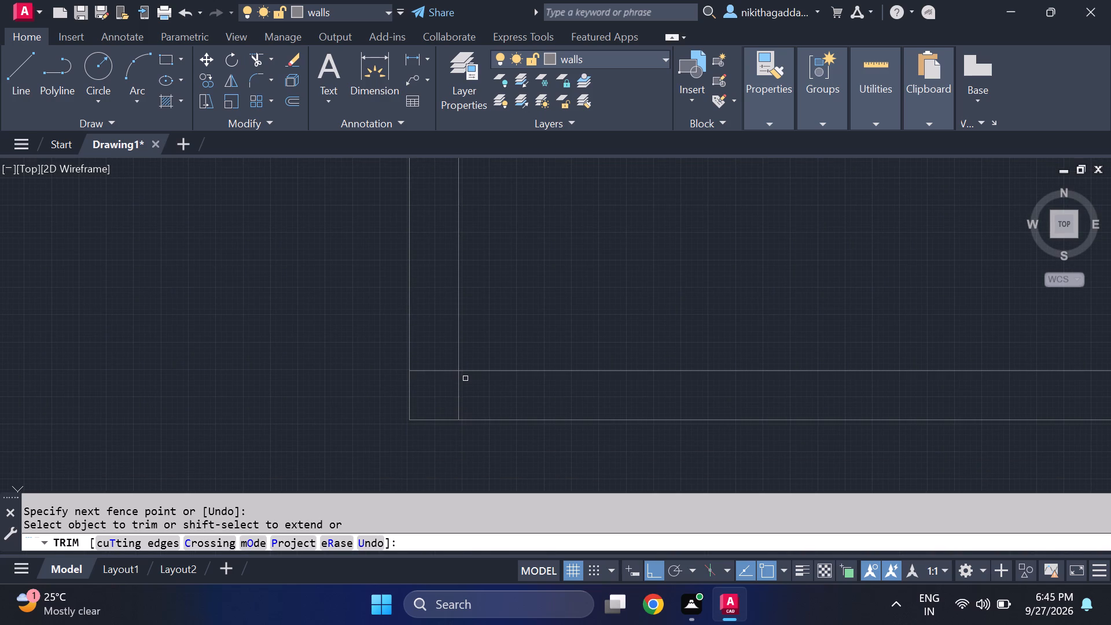
scroll(465, 378, "down", 3)
scroll(465, 379, "up", 1)
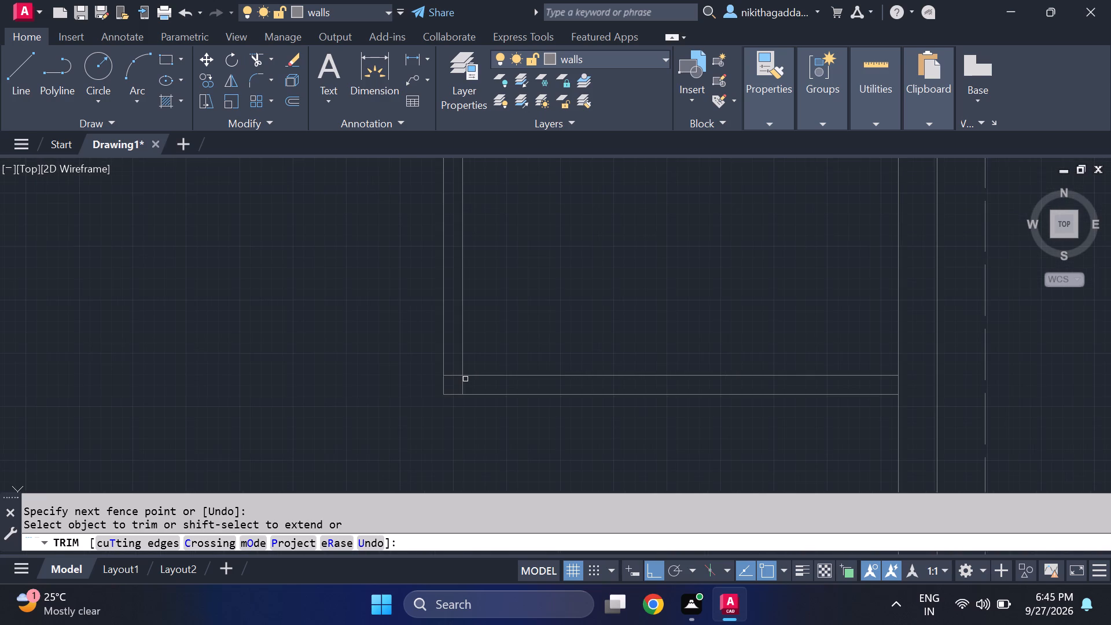
scroll(466, 379, "down", 3)
scroll(467, 379, "up", 3)
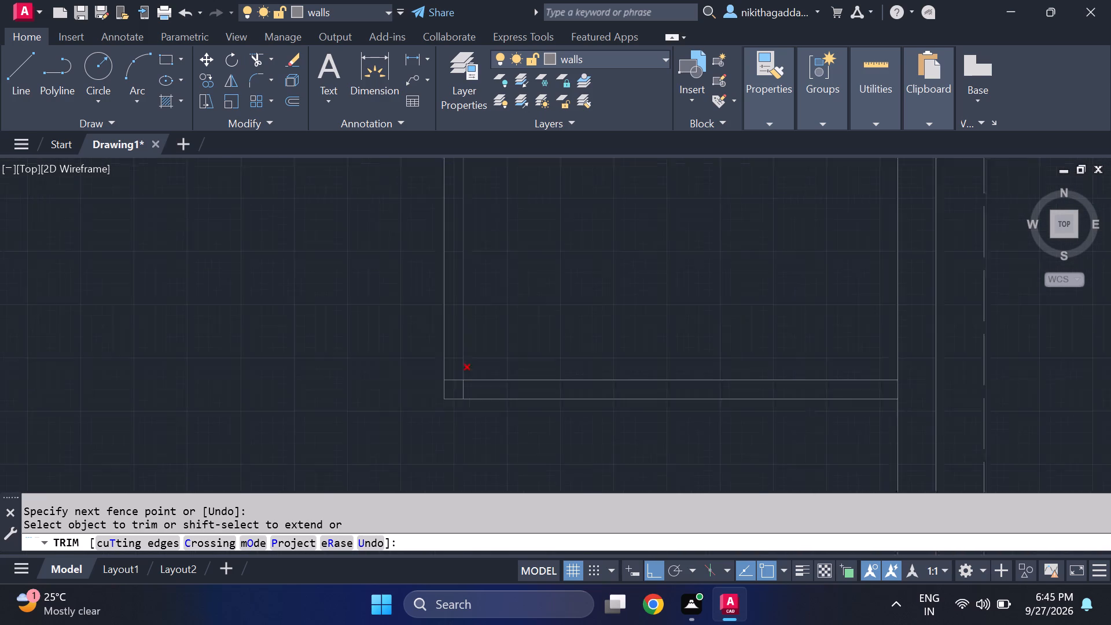
scroll(460, 374, "up", 1)
left_click_drag(457, 376, 494, 410)
scroll(498, 410, "down", 5)
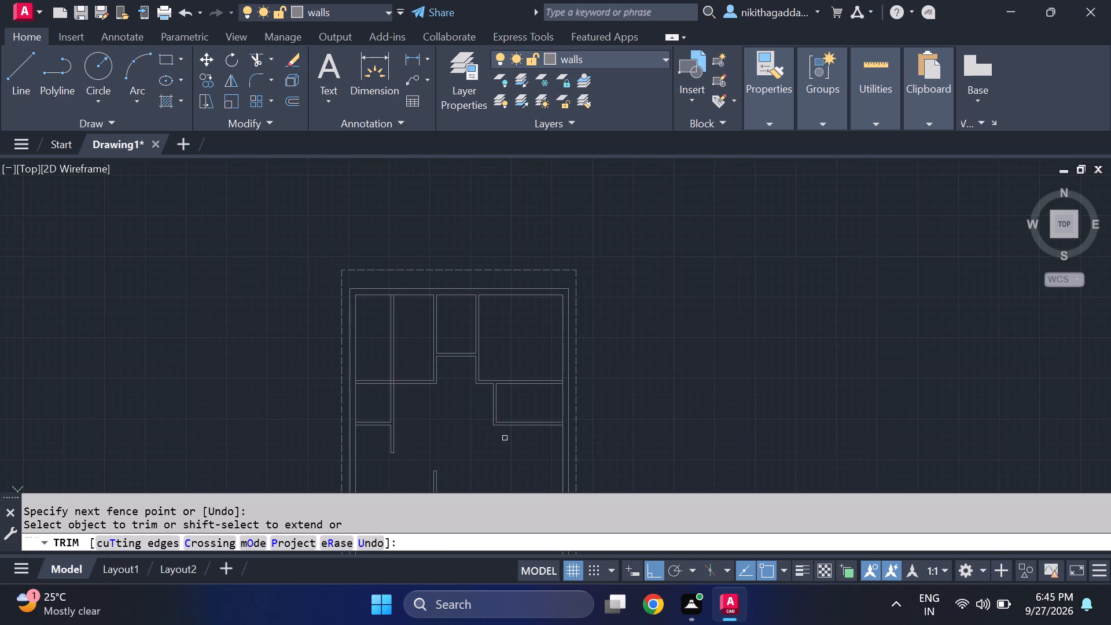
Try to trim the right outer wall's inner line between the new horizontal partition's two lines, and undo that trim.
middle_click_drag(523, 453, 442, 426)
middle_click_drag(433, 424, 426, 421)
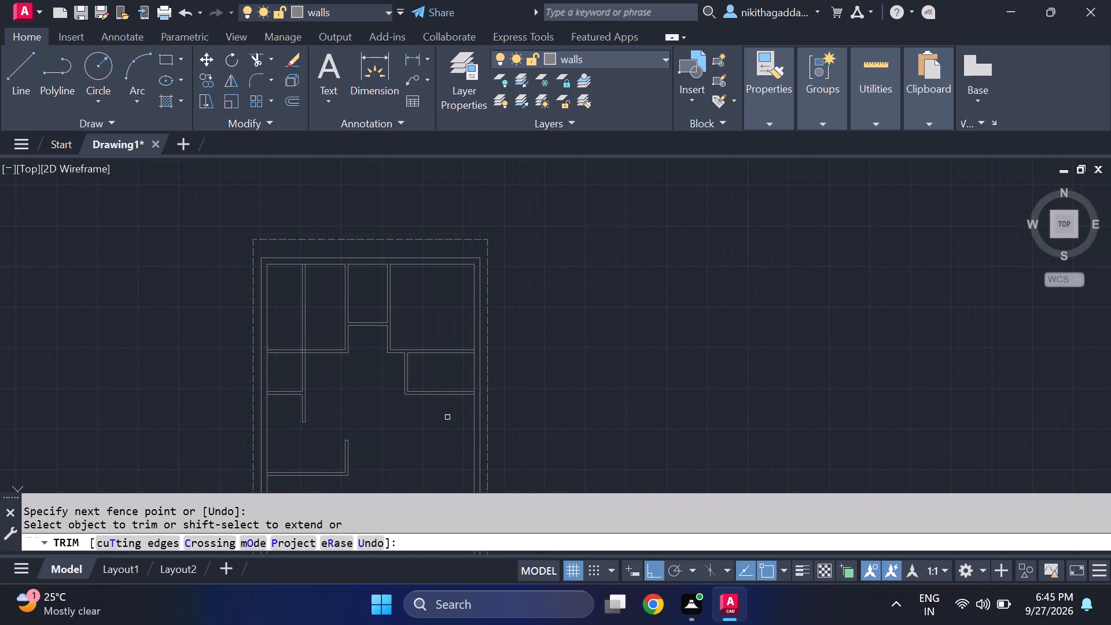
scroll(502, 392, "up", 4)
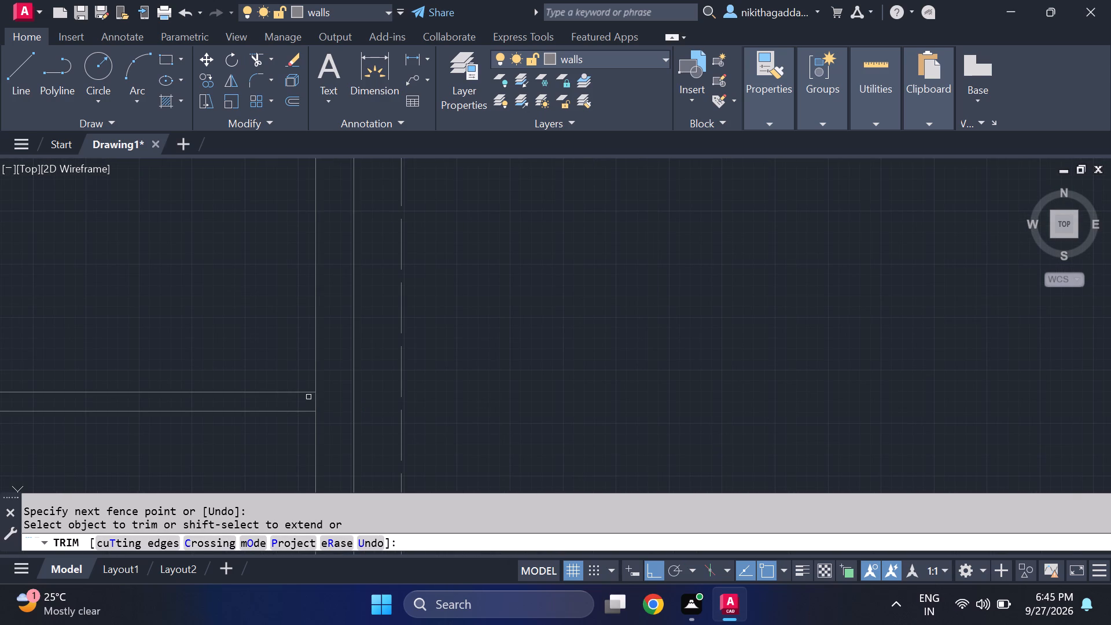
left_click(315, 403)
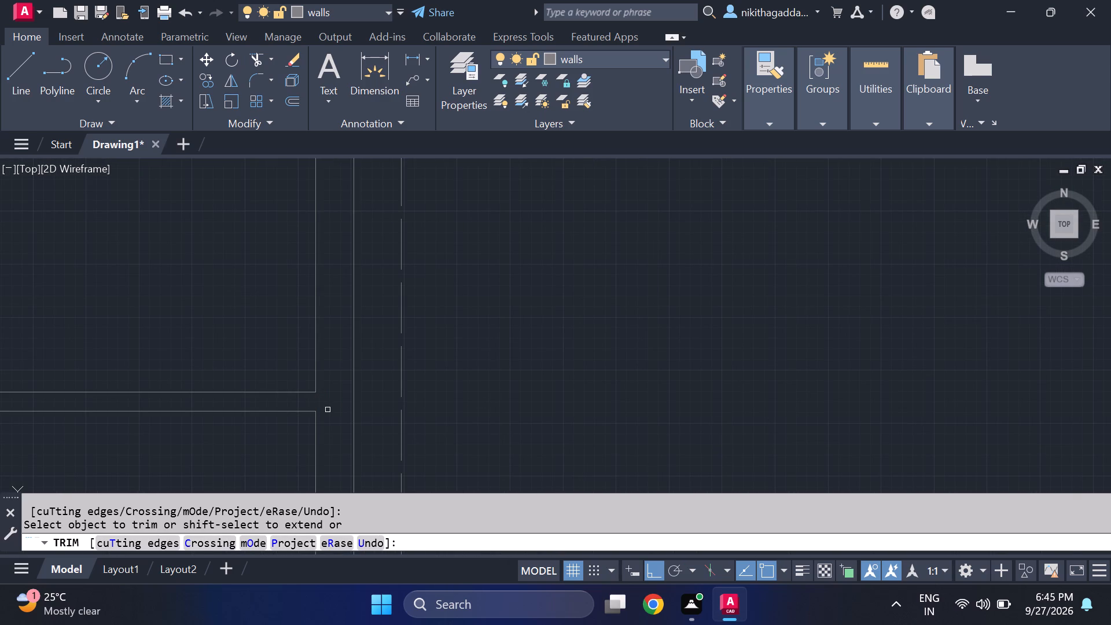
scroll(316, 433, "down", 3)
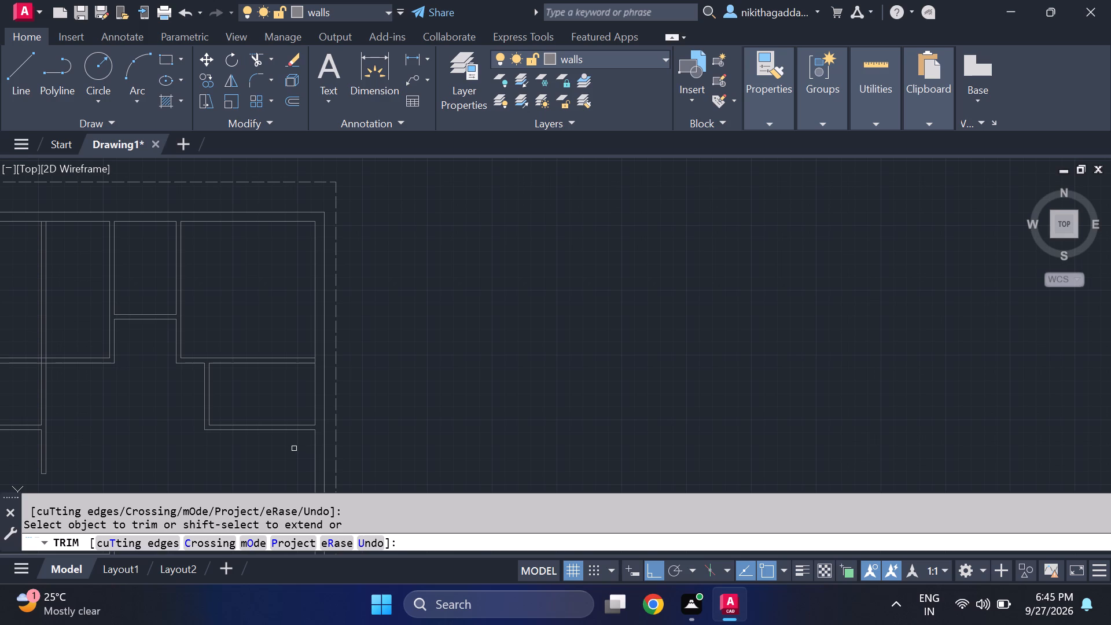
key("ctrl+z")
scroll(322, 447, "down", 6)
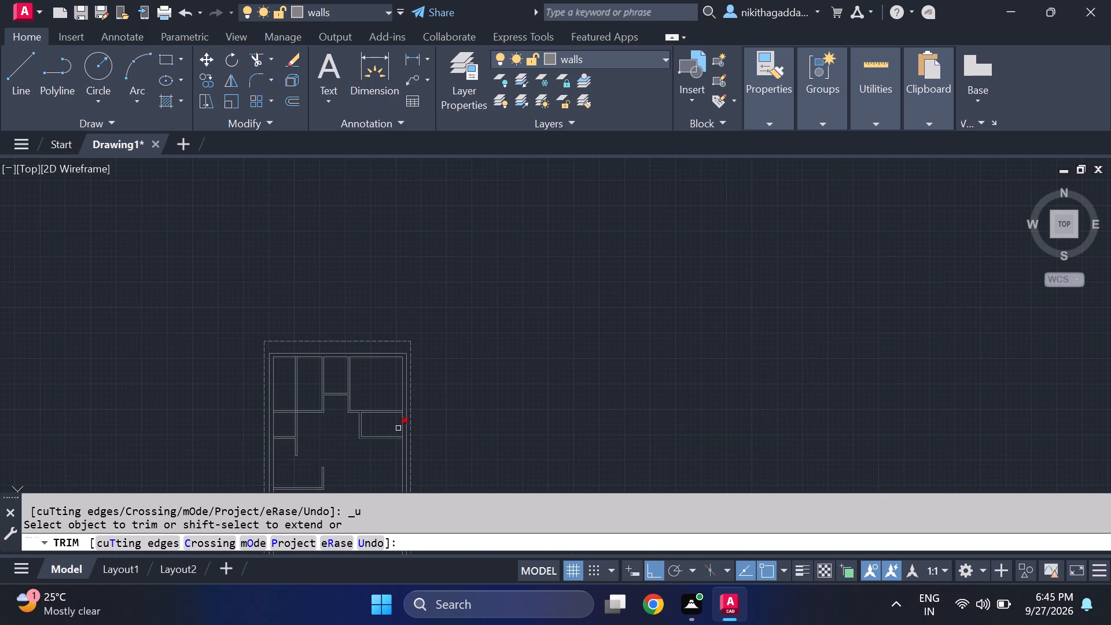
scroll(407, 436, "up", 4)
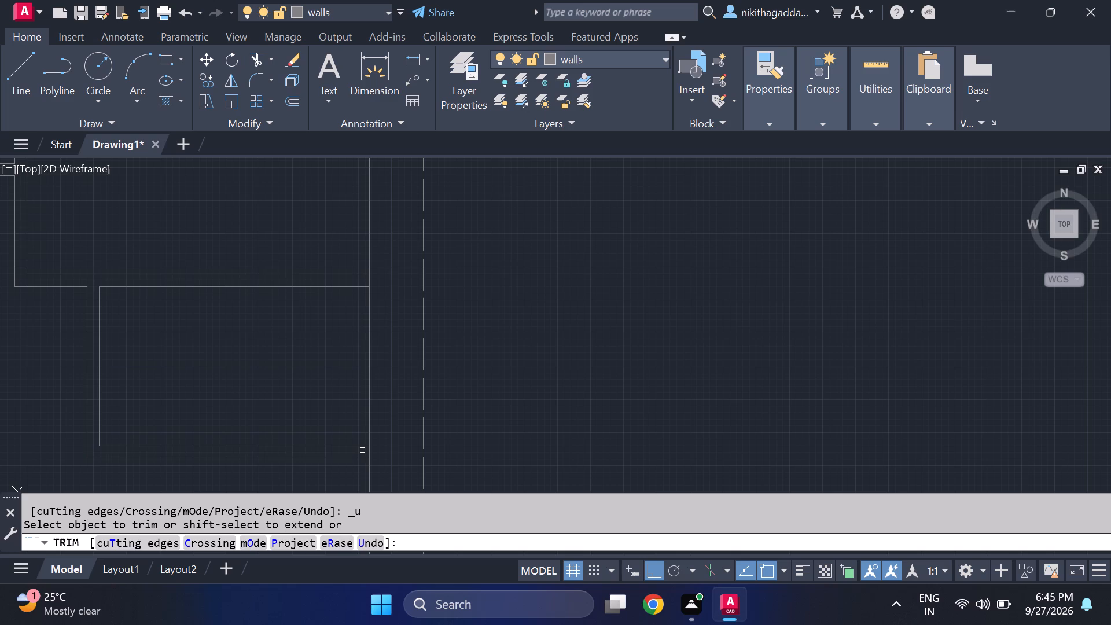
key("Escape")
Start the Extend command for the new horizontal partition near the right outer wall.
type("ex")
key("Return")
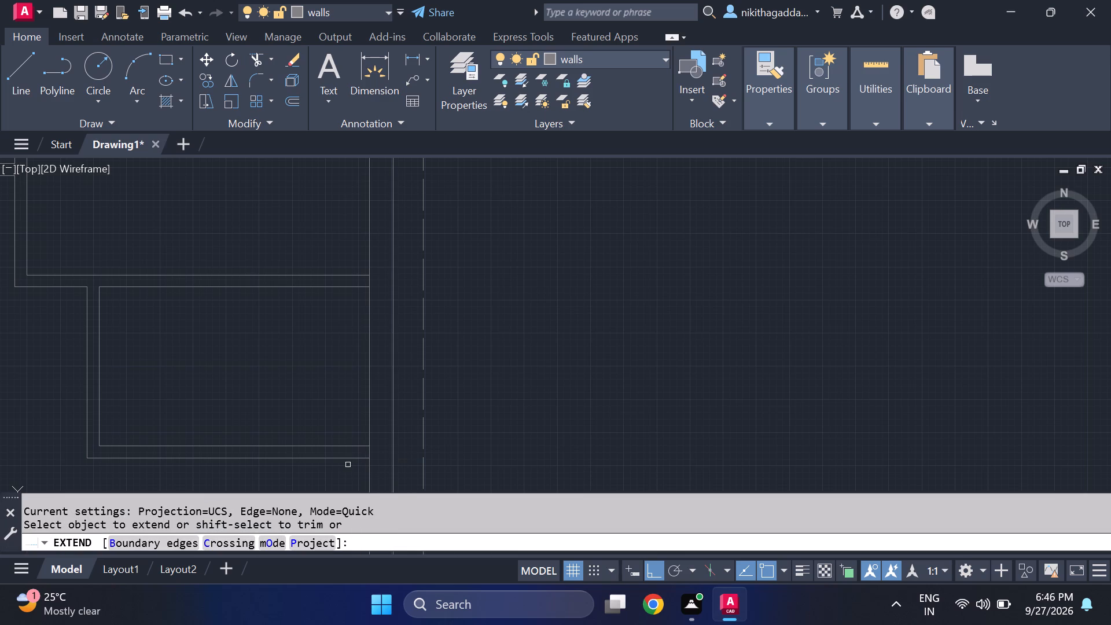
Extend the lower line of the small room's bottom partition to the right outer wall's outer line.
left_click(357, 458)
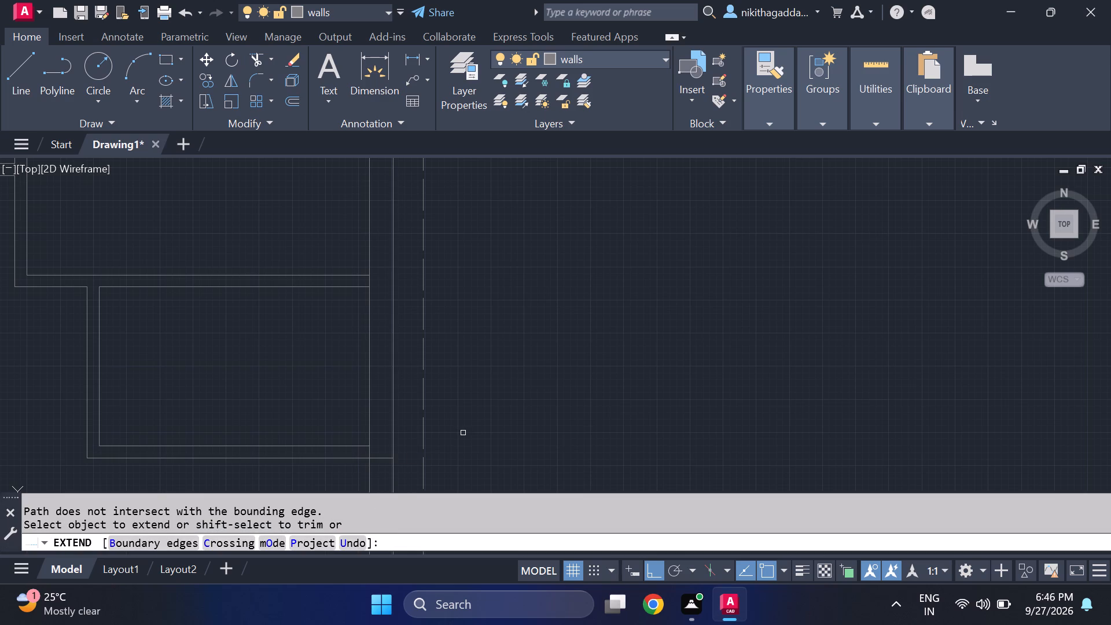
key("Escape")
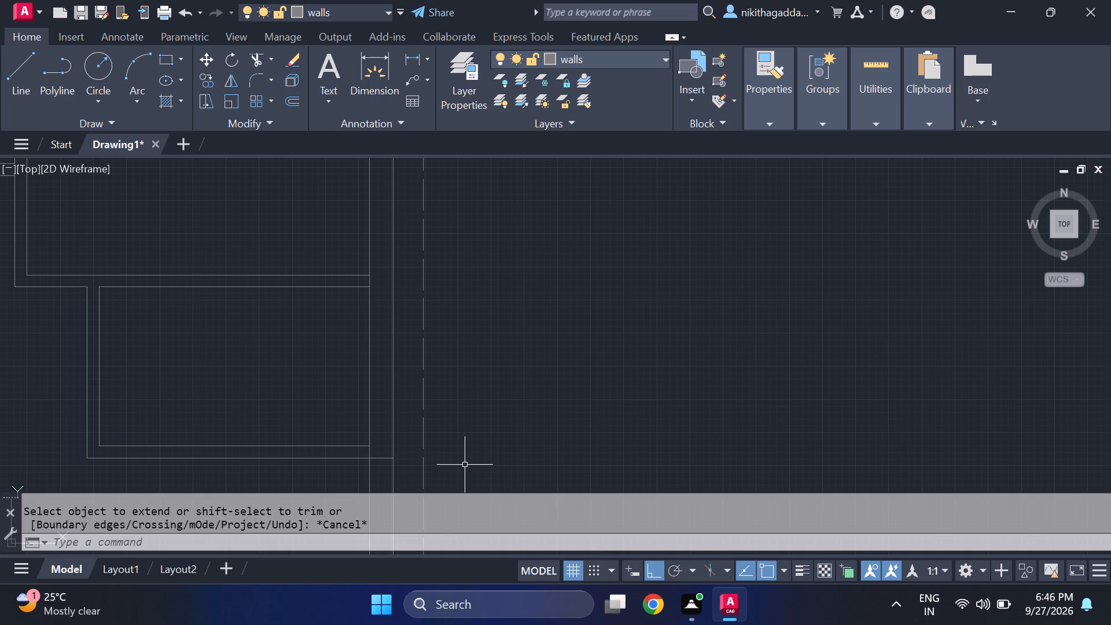
Trim the right outer wall's inner line between the paired partition lines at the small room's bottom and top junctions.
type("tr")
key("Return")
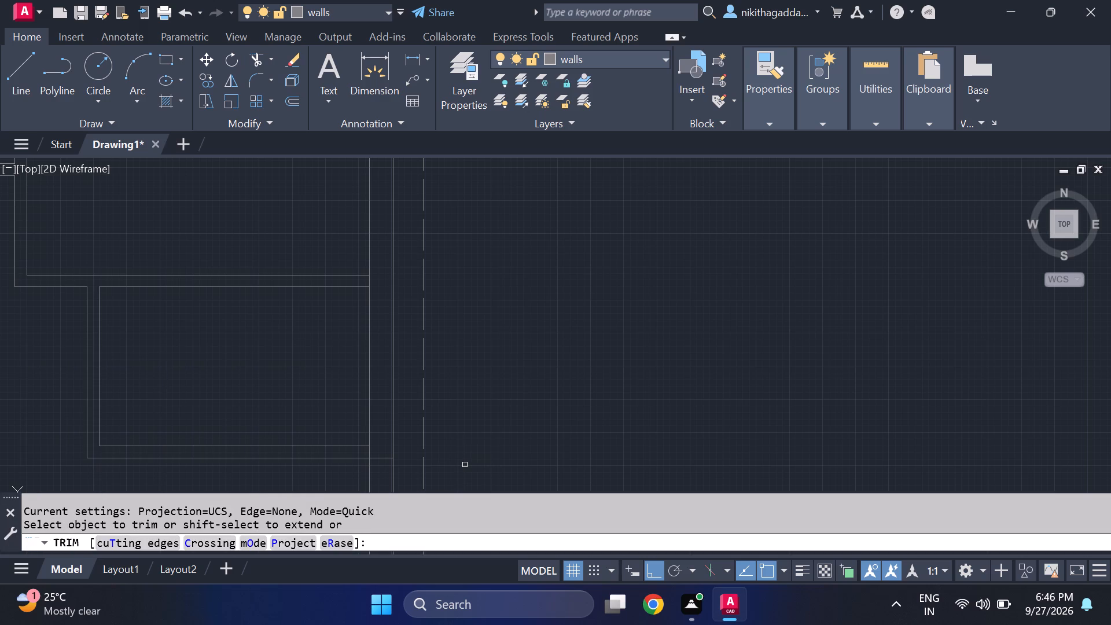
left_click(368, 453)
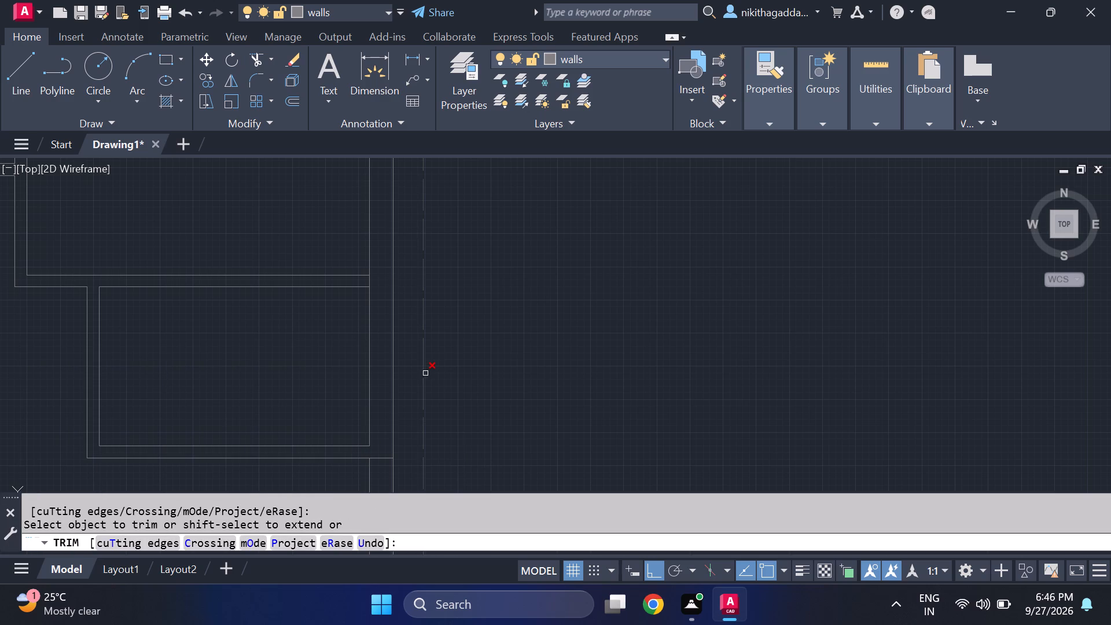
left_click(370, 284)
scroll(388, 421, "down", 3)
middle_click_drag(420, 446, 435, 346)
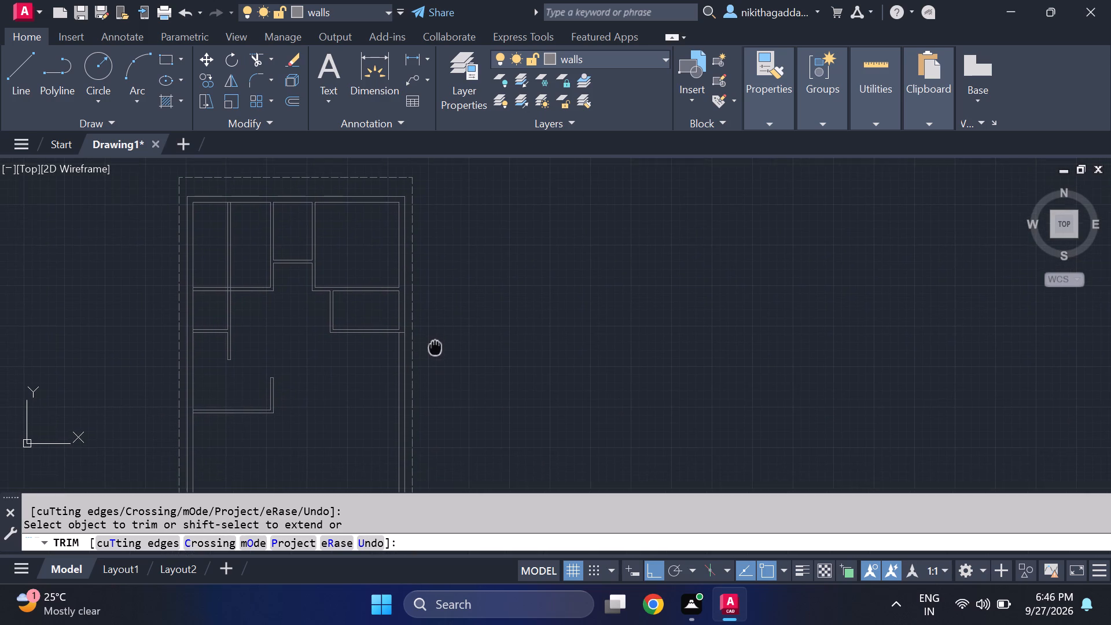
middle_click_drag(435, 346, 433, 331)
scroll(371, 348, "up", 2)
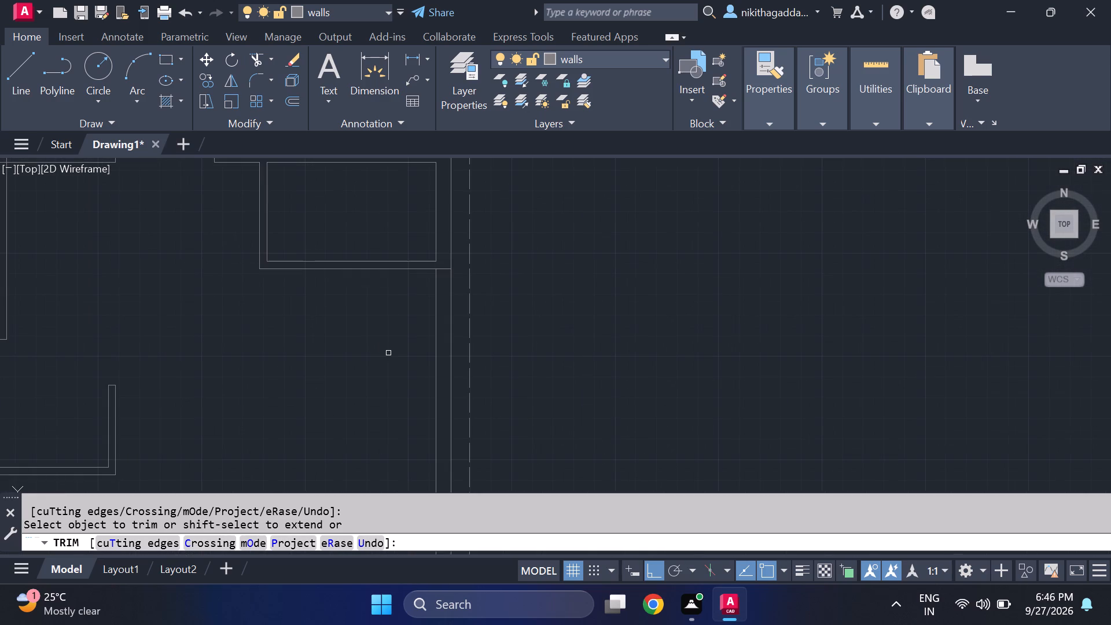
key("Escape")
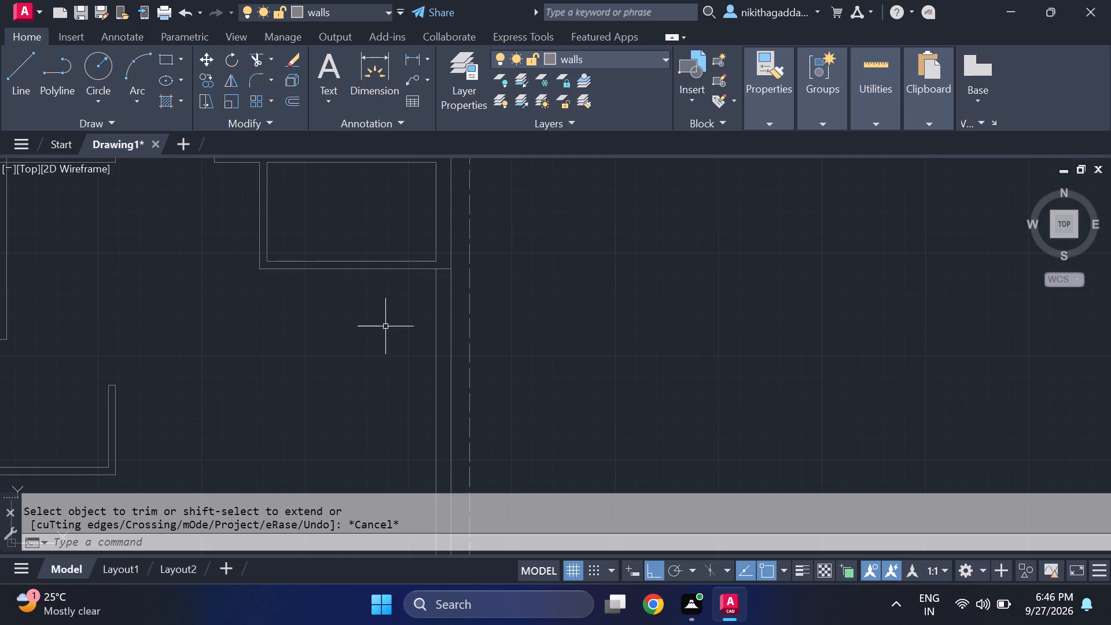
Offset the right outer wall's inner line 4' inward, below the small room's bottom partition.
type("of")
key("Return")
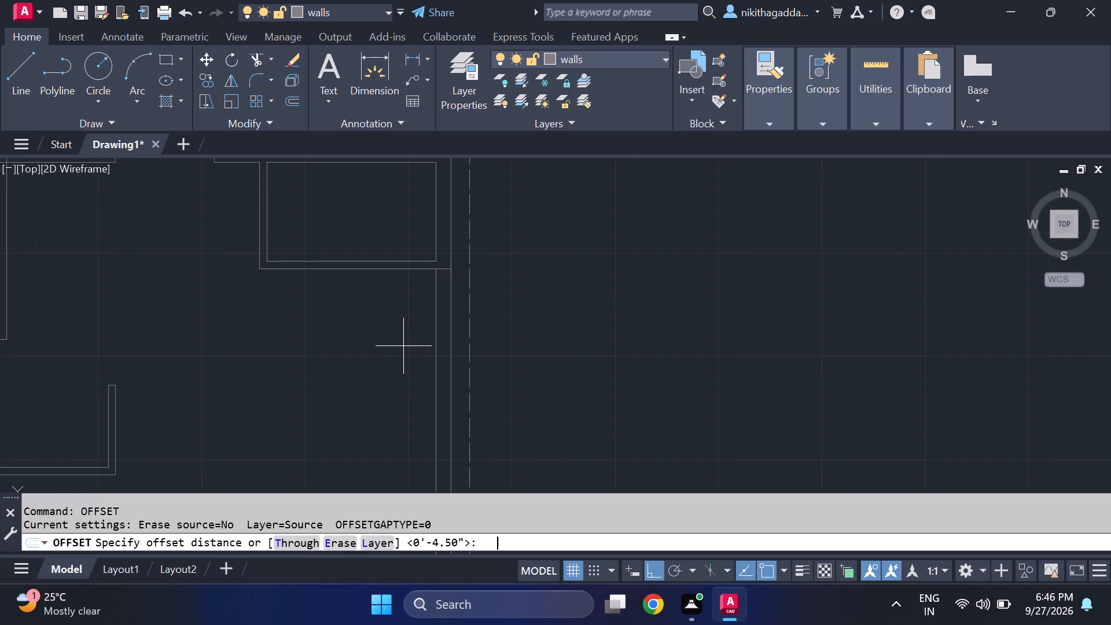
type("4'")
key("Return")
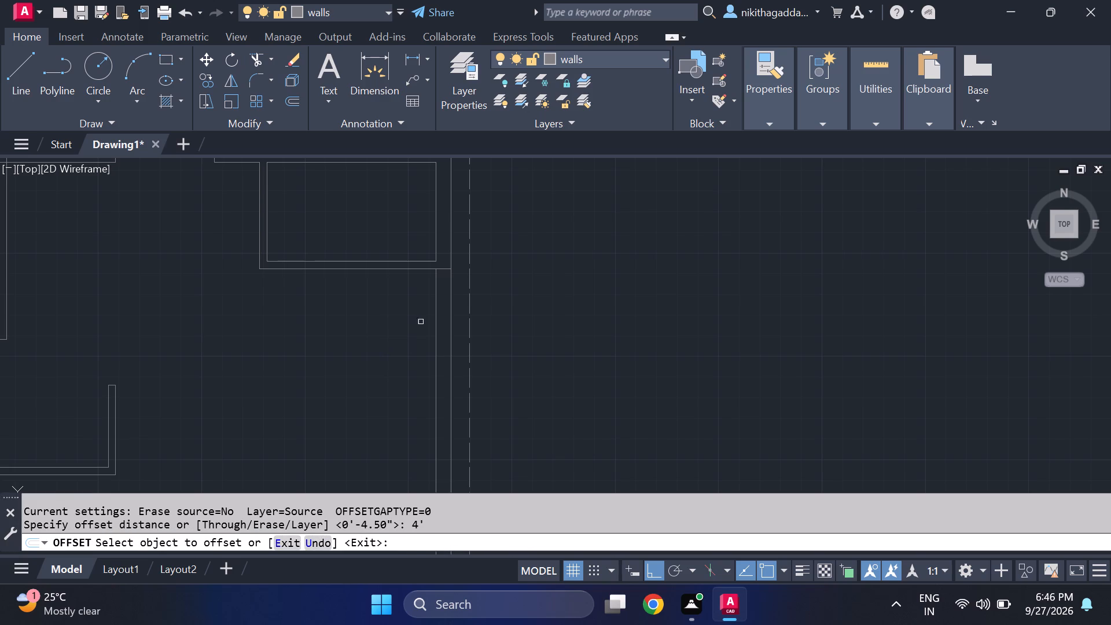
left_click(435, 319)
left_click(380, 334)
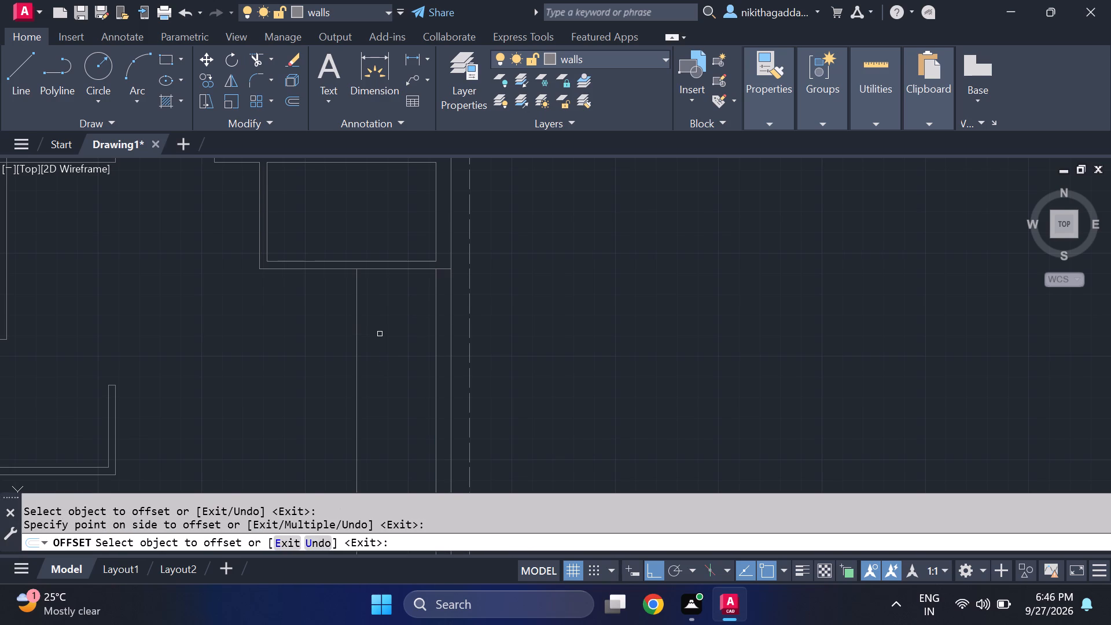
key("Escape")
Offset the new vertical line 4.5" away from the right outer wall to form a vertical partition.
type("of")
key("Return")
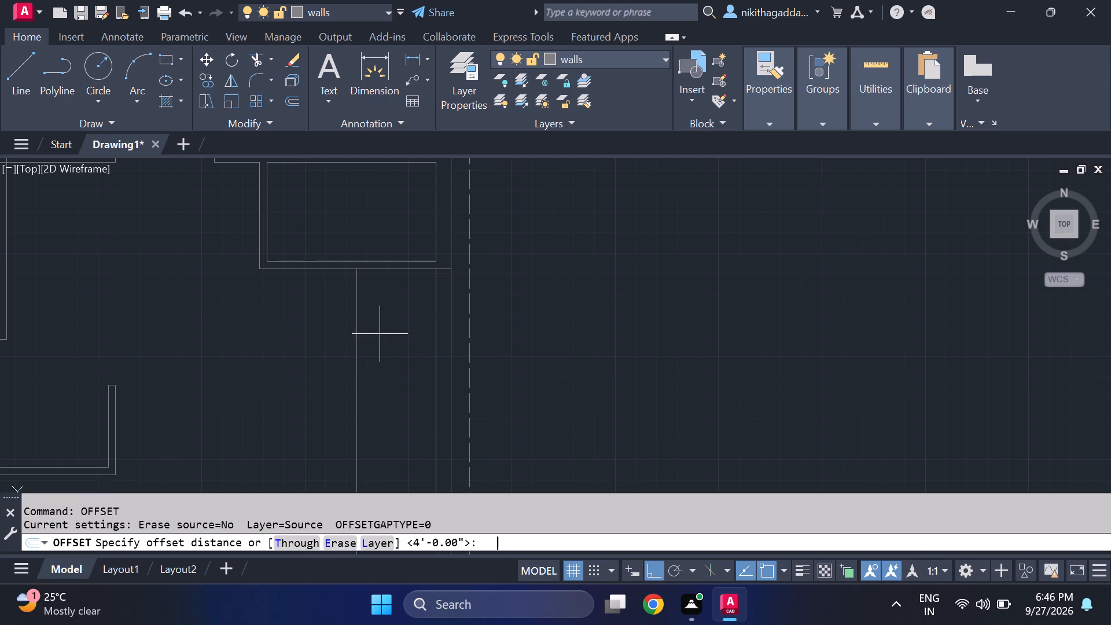
type("4.5\"")
key("Return")
left_click(356, 345)
left_click(297, 365)
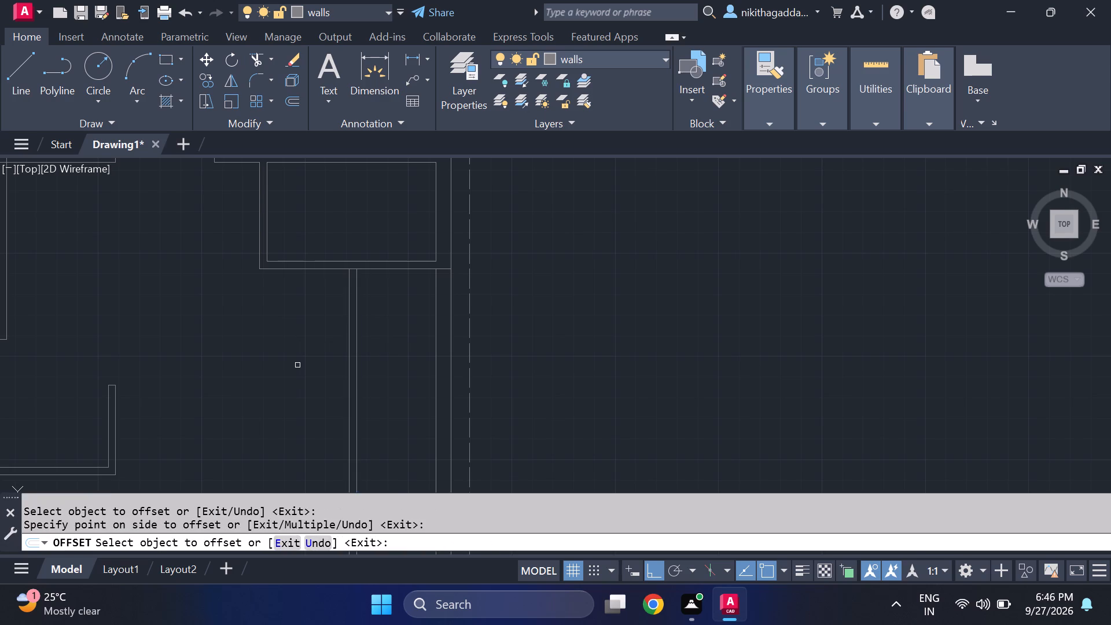
key("Escape")
Offset the lower line of the small room's bottom partition 7' downward.
type("of")
key("Return")
type("7'")
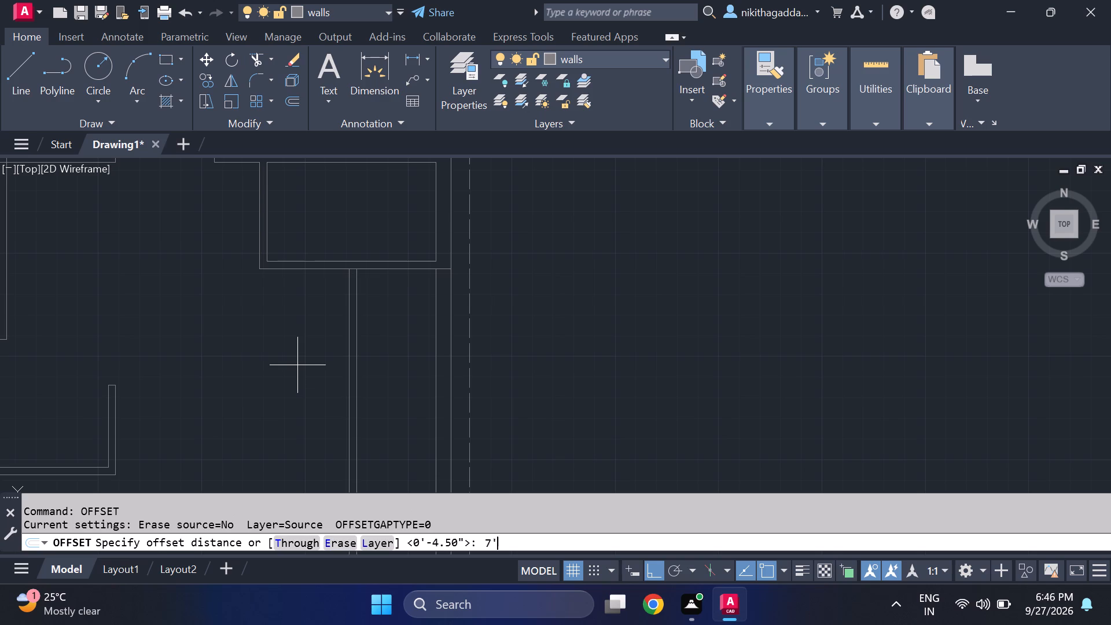
key("Return")
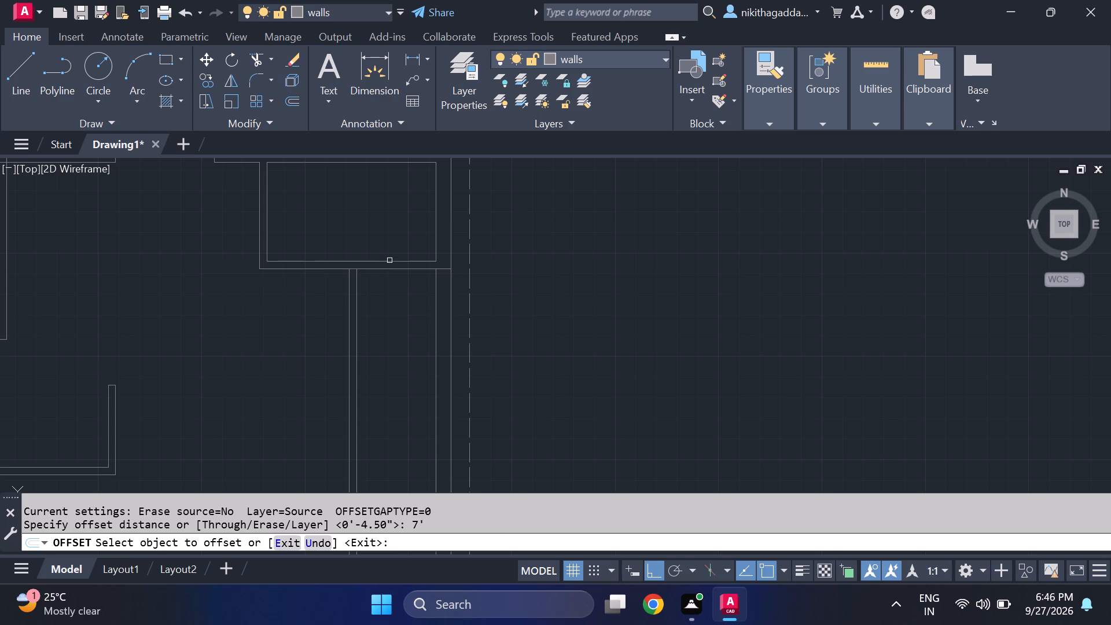
left_click(390, 270)
left_click(384, 444)
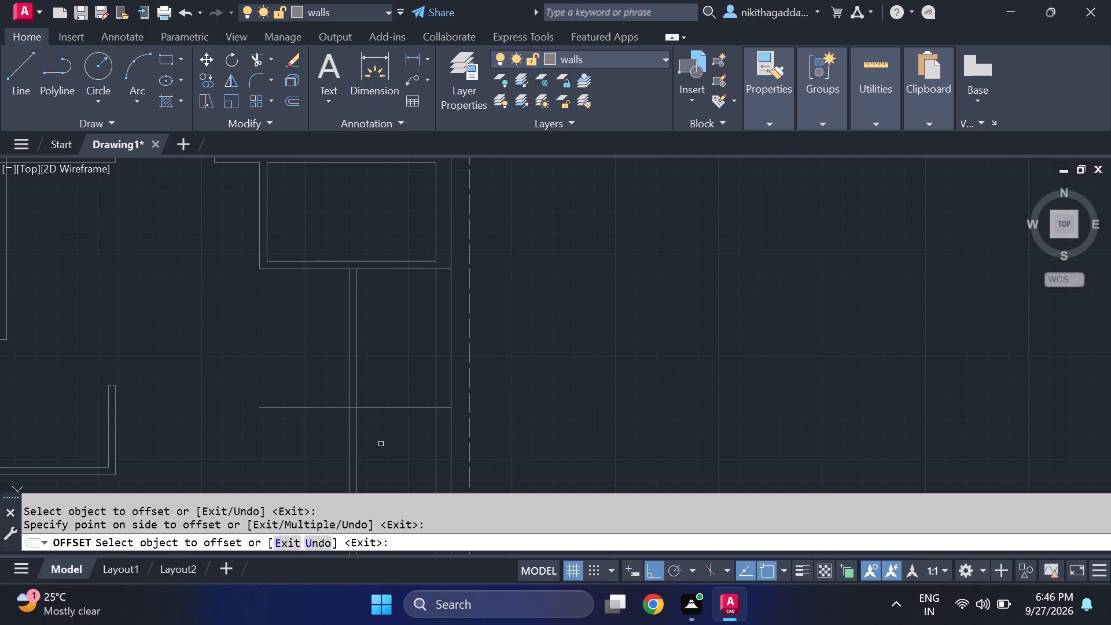
key("Escape")
Offset the new horizontal line 4.5" downward to give the horizontal partition its thickness.
type("of")
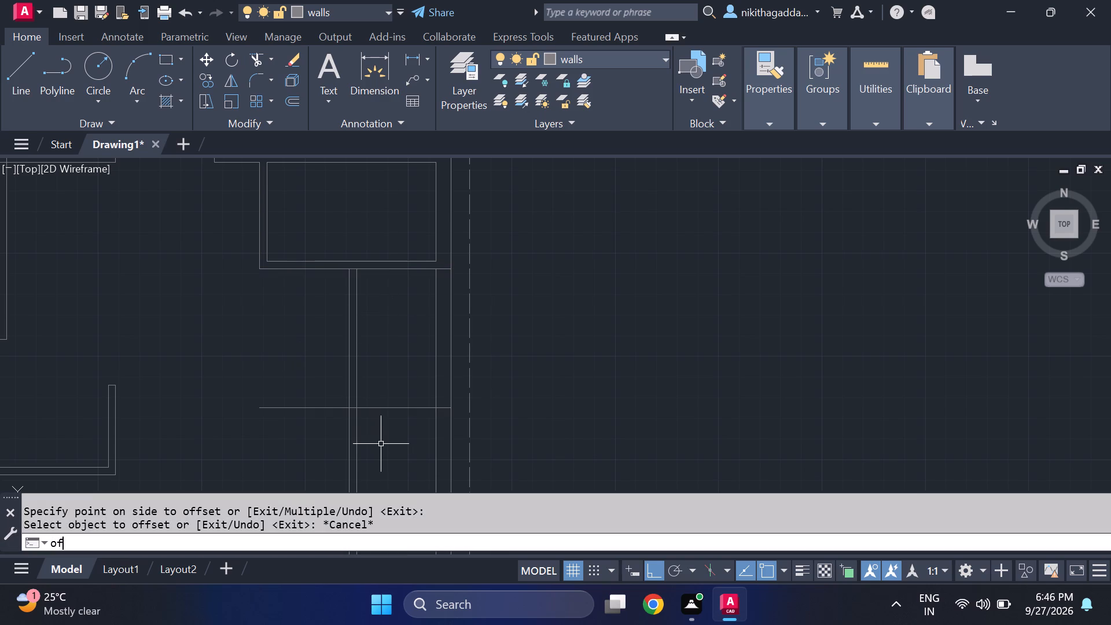
key("Return")
type("4.5")
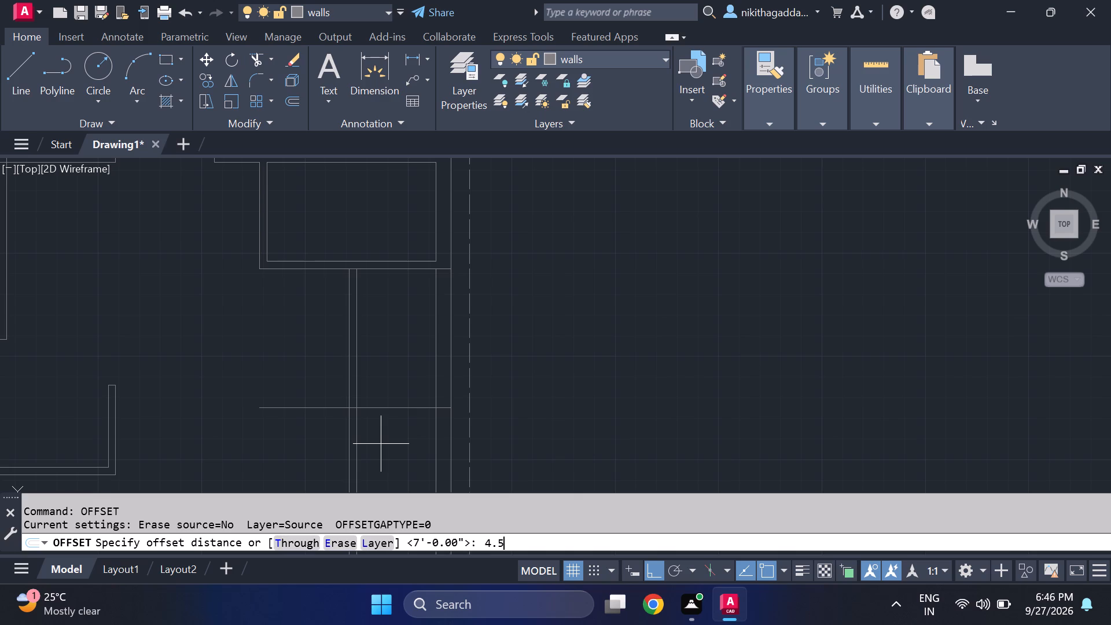
key("shift+quotedbl")
key("Return")
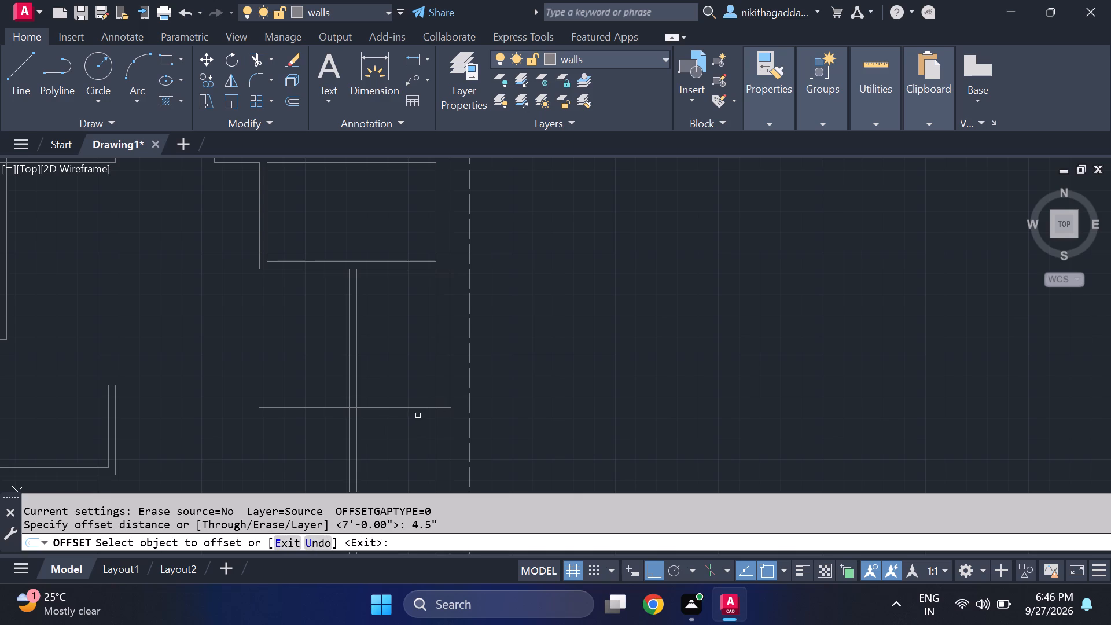
left_click(415, 407)
left_click(402, 437)
scroll(404, 435, "down", 3)
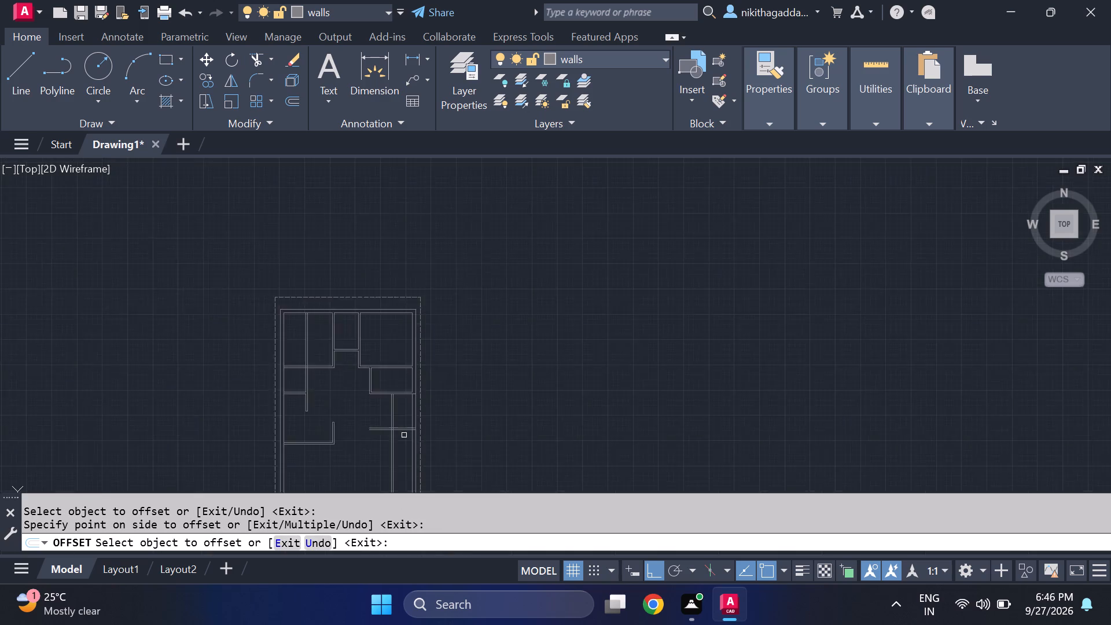
scroll(404, 435, "up", 3)
key("Escape")
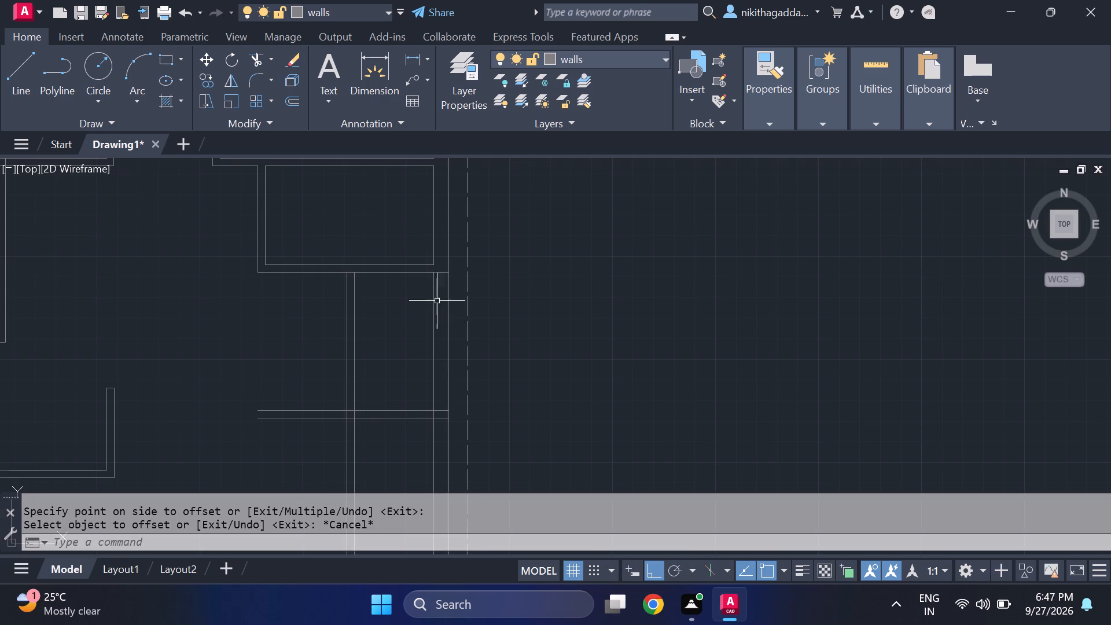
Trim away both lines of the new vertical partition below the new horizontal partition.
middle_click_drag(425, 332, 437, 276)
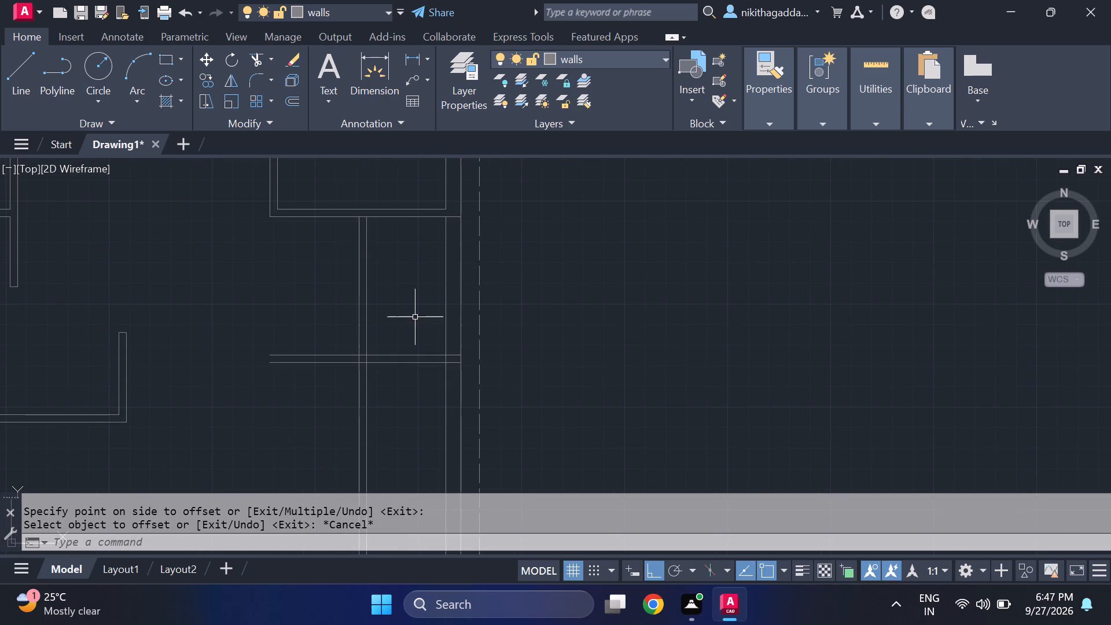
scroll(413, 332, "up", 1)
scroll(413, 350, "down", 1)
middle_click_drag(421, 380, 467, 255)
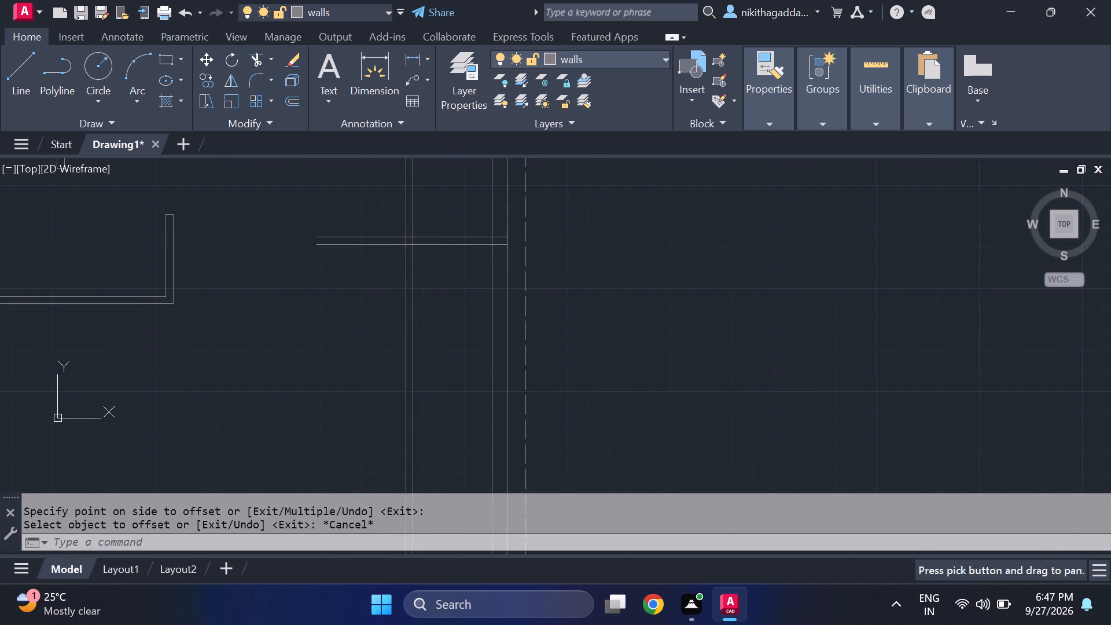
type("tr")
key("Return")
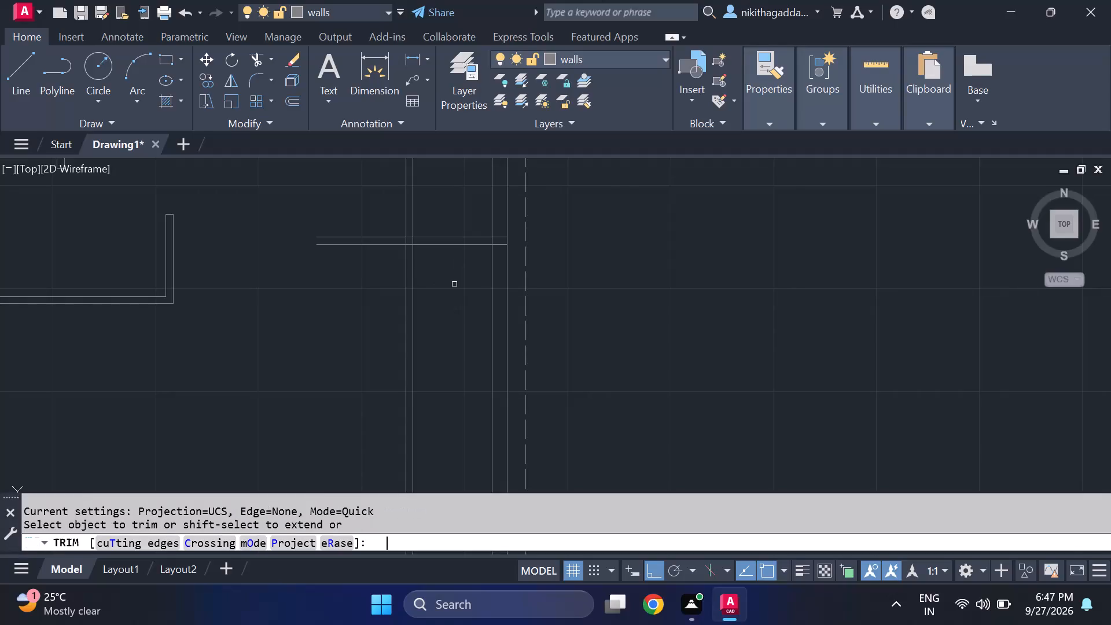
left_click_drag(432, 289, 354, 408)
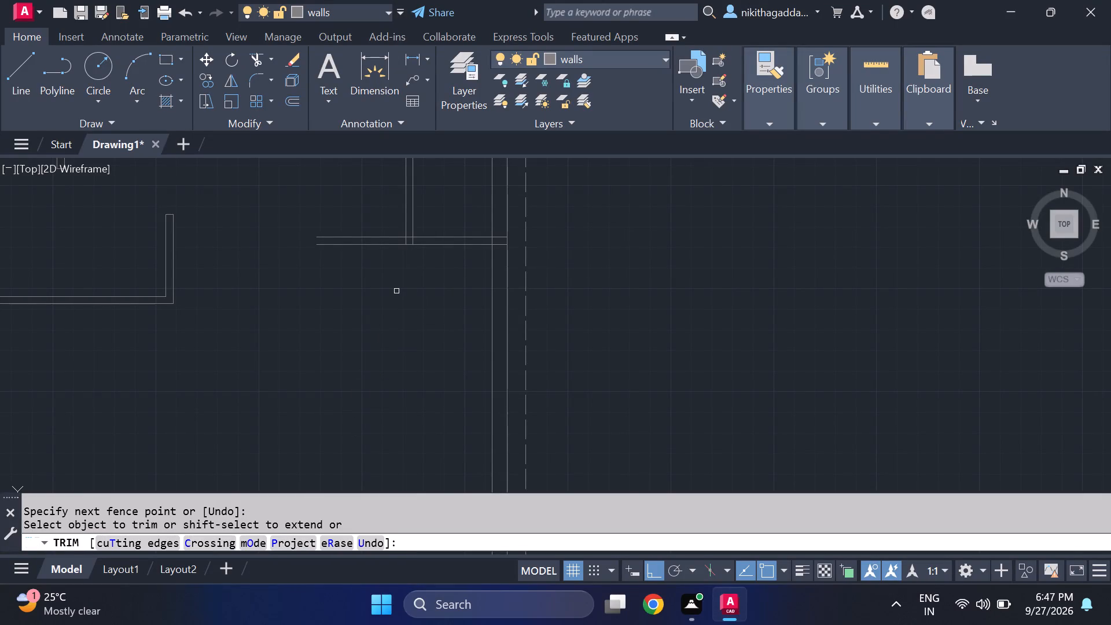
Trim the crossing line pieces where the new vertical partition meets the horizontal one to form a clean T-junction.
scroll(415, 219, "up", 3)
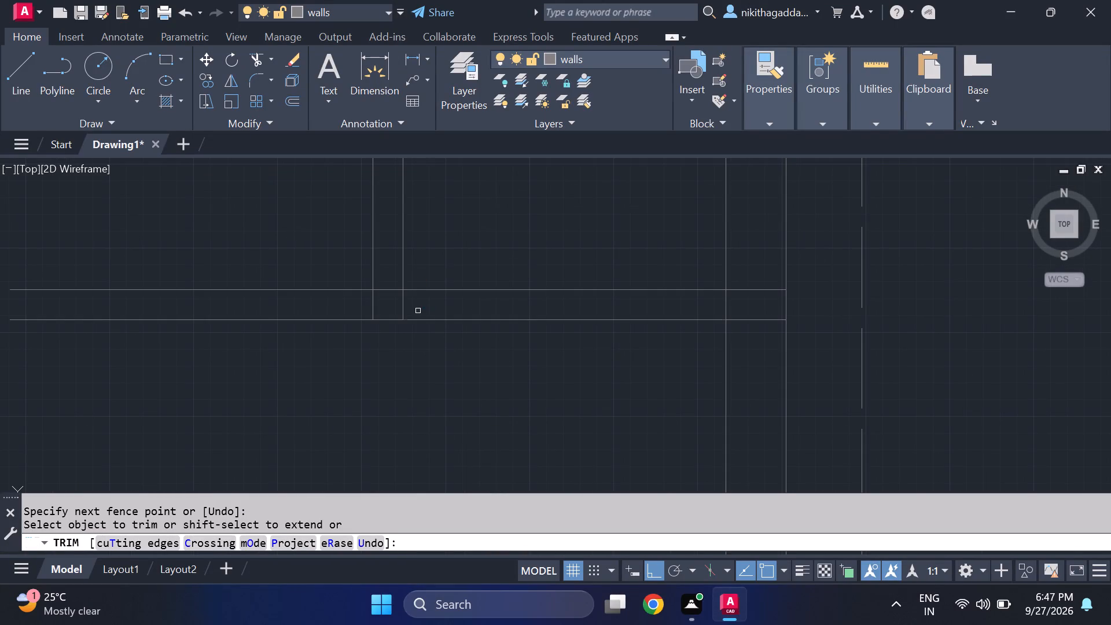
left_click_drag(418, 310, 356, 306)
left_click(388, 289)
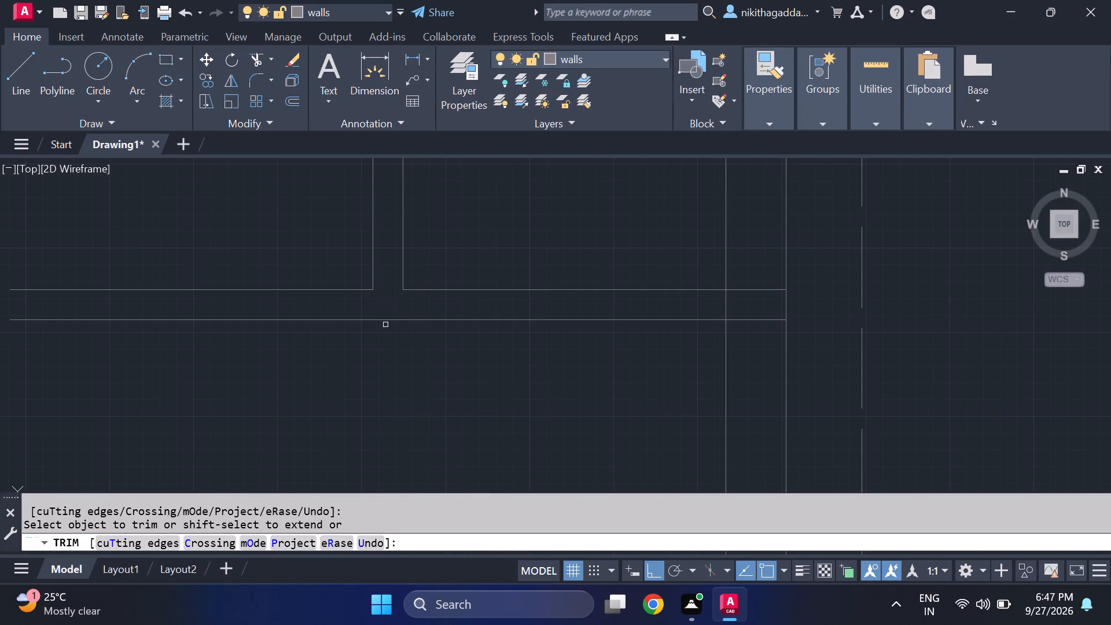
scroll(385, 375, "down", 5)
key("Escape")
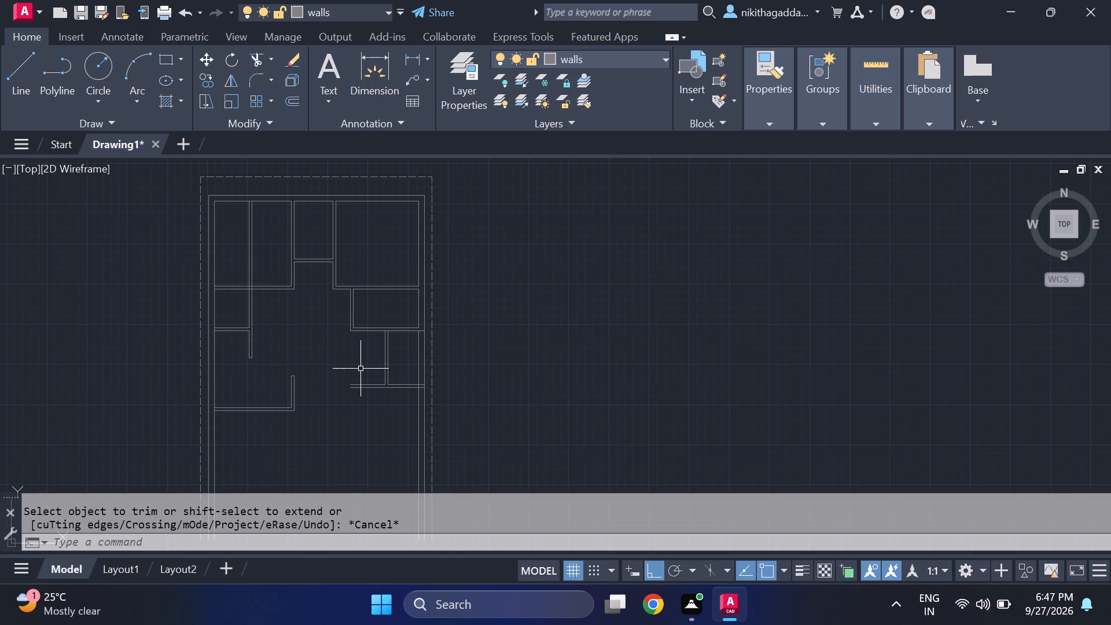
Trim the new horizontal partition's lower line inside the right outer wall and the wall's inner line between the partition's two lines.
scroll(395, 411, "up", 1)
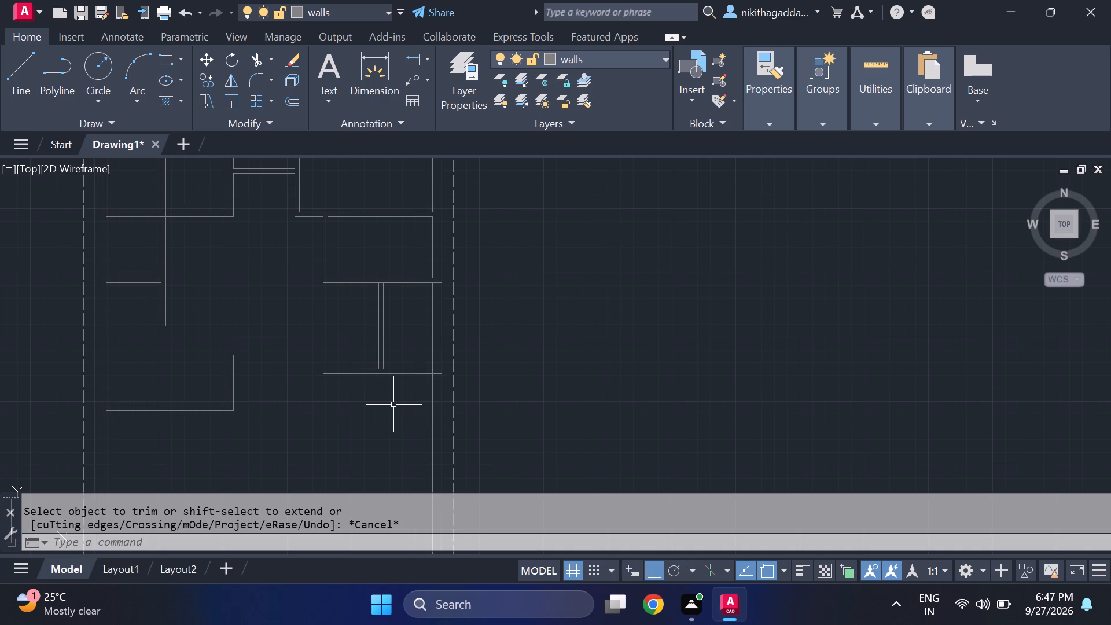
type("tr")
key("Return")
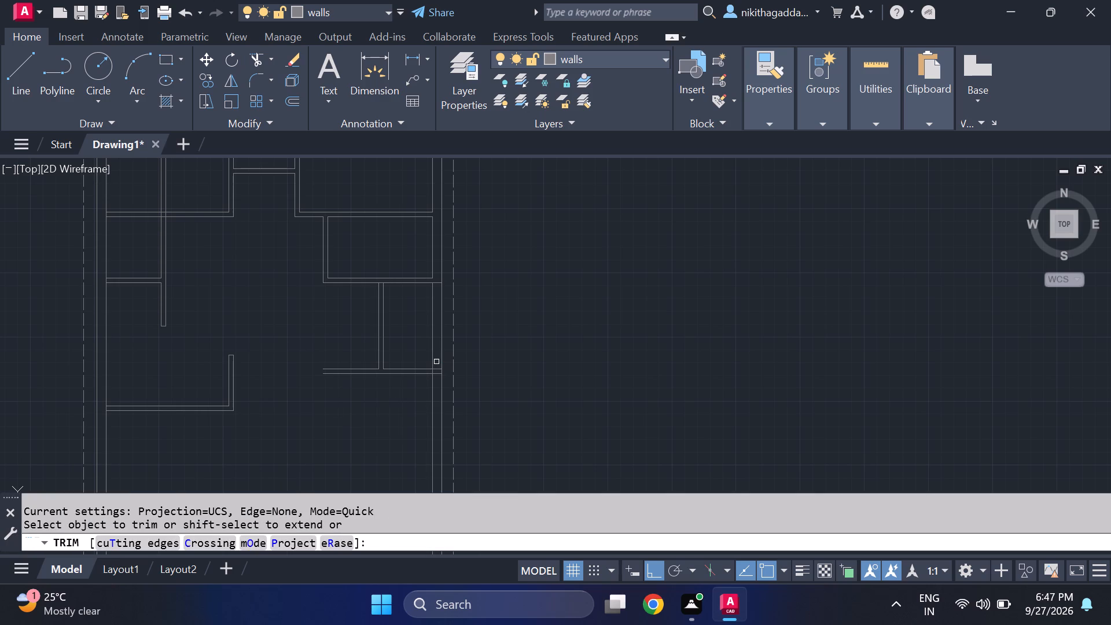
scroll(436, 362, "up", 3)
middle_click_drag(417, 398, 419, 355)
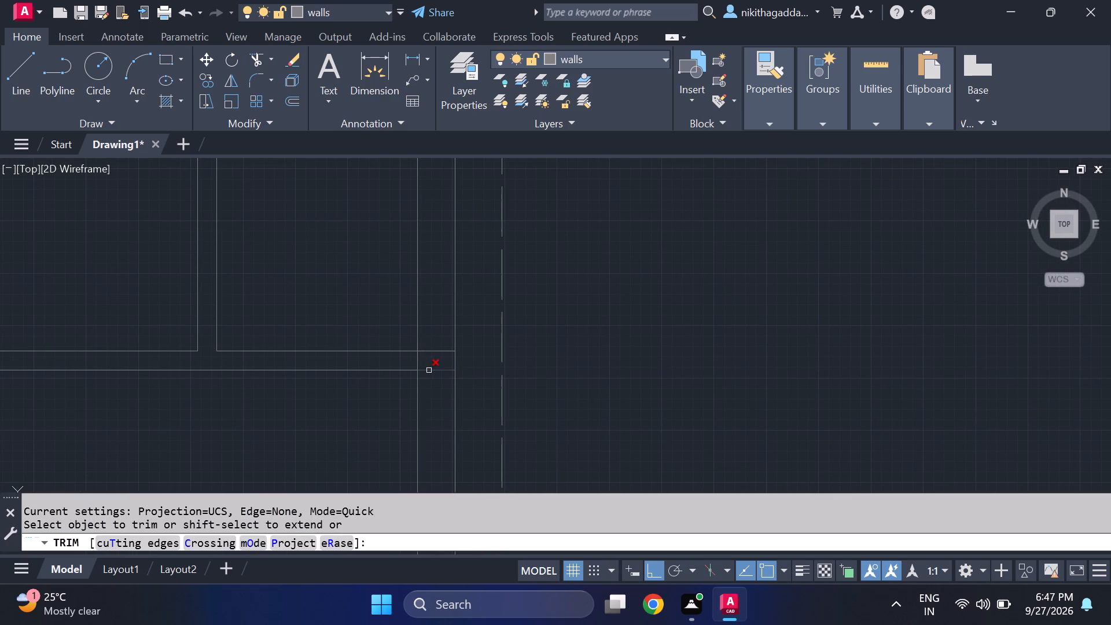
left_click(429, 370)
left_click(415, 360)
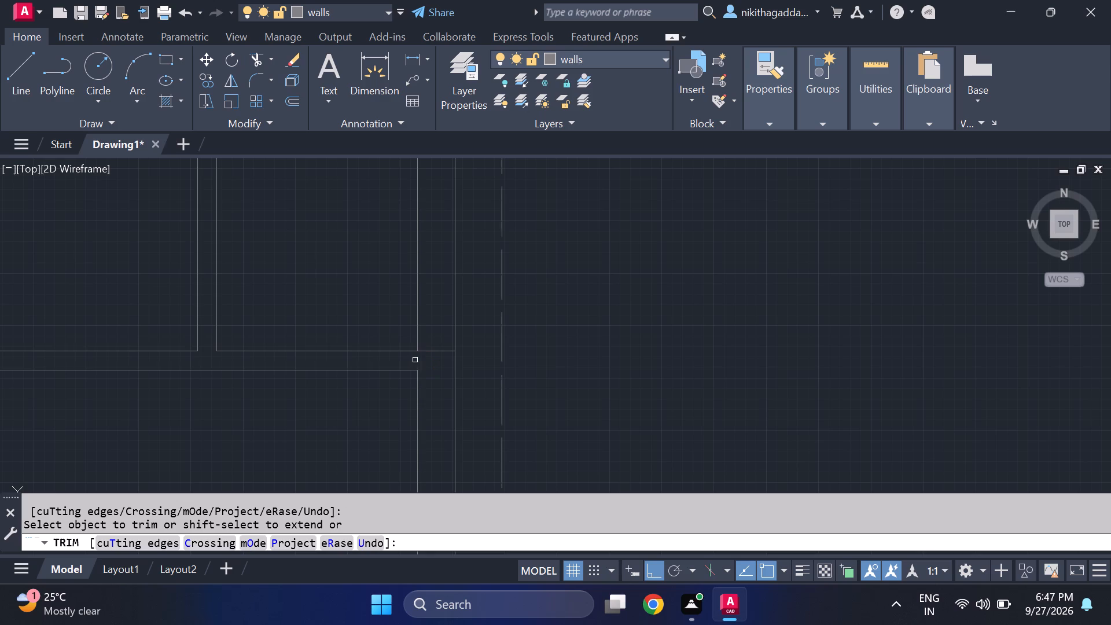
scroll(406, 410, "down", 2)
middle_click_drag(345, 444, 377, 348)
scroll(380, 344, "down", 2)
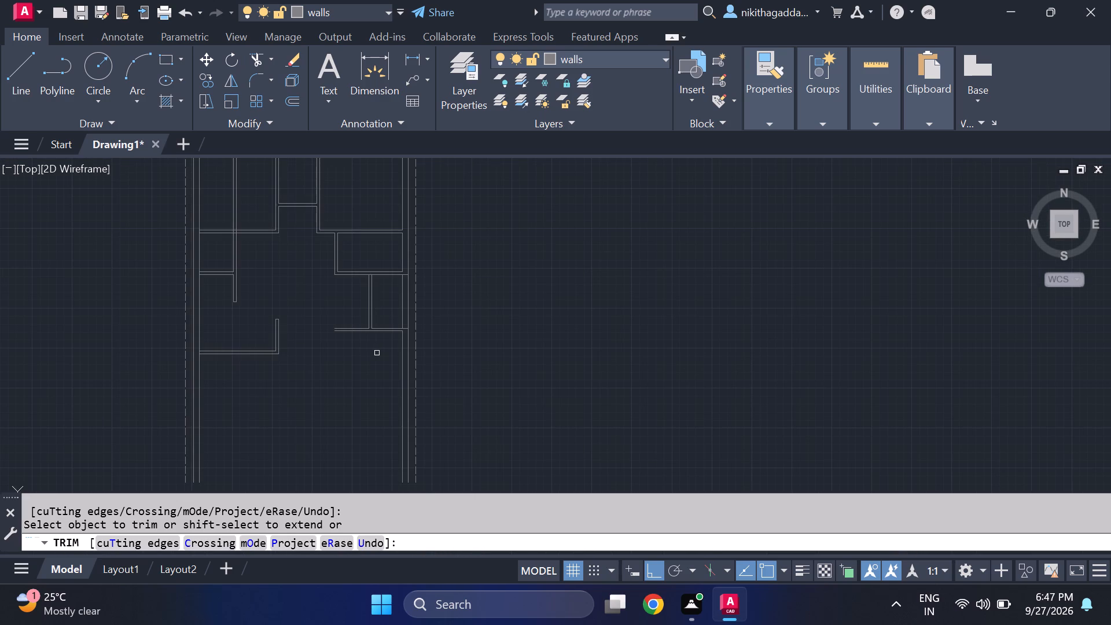
key("Escape")
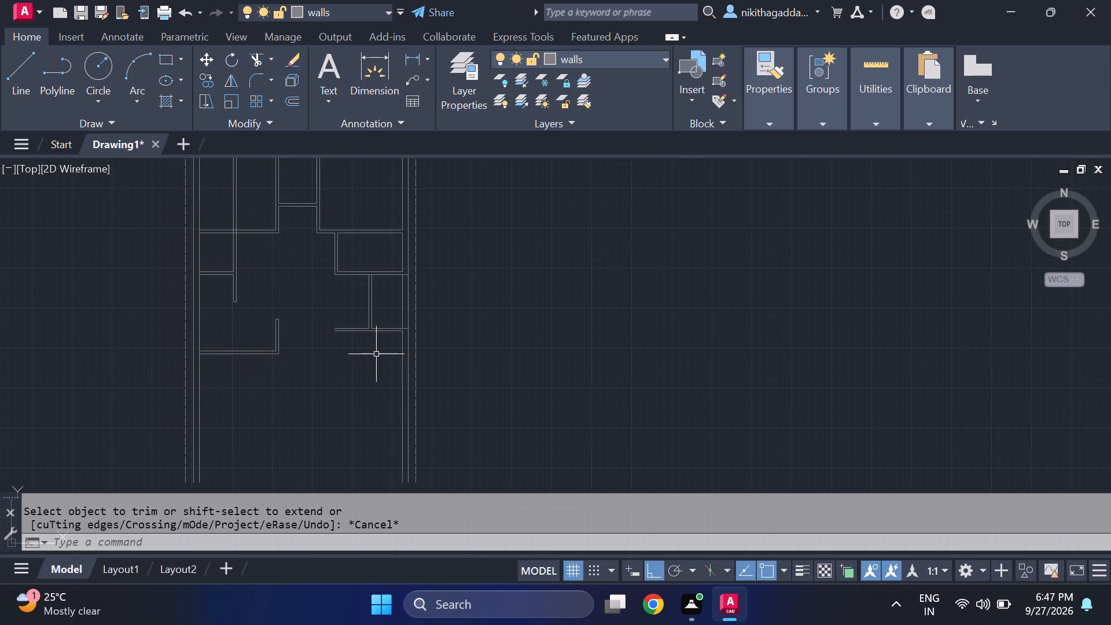
Offset the right outer wall's inner line 11' to the left, below the new horizontal partition.
scroll(376, 354, "up", 1)
middle_click_drag(376, 356, 381, 331)
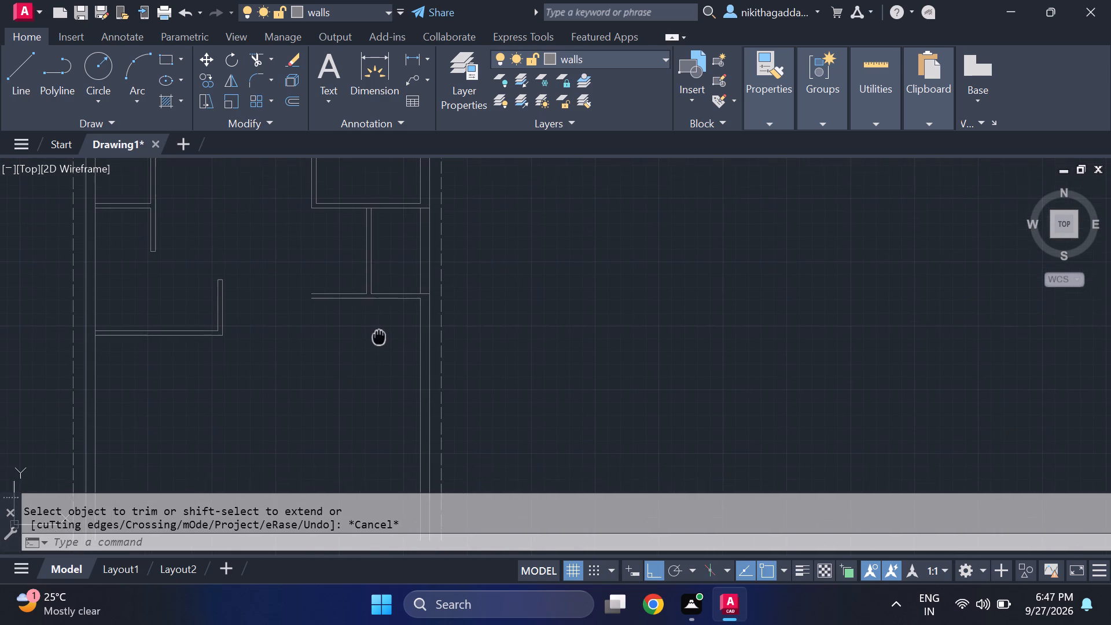
middle_click_drag(381, 331, 383, 323)
key("Escape")
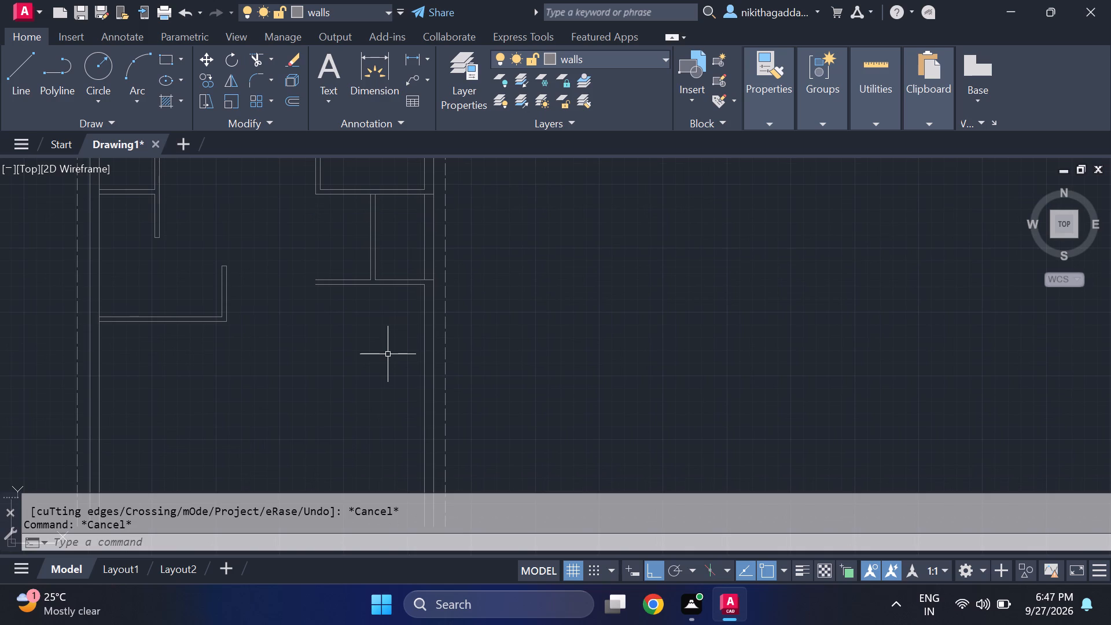
type("of")
key("Return")
type("11'")
key("Return")
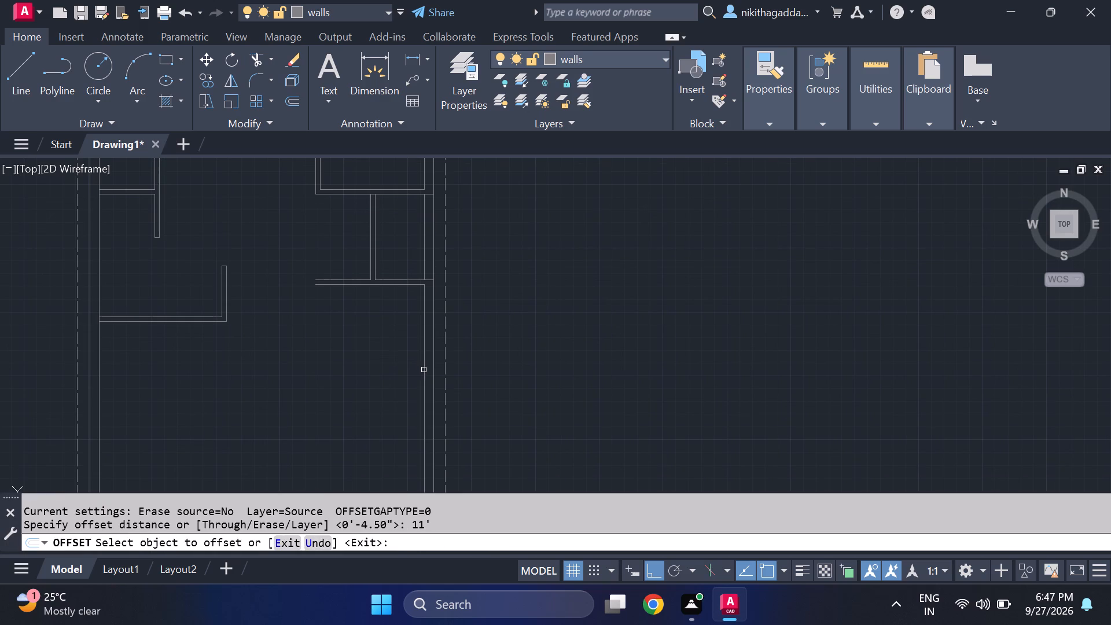
left_click(424, 370)
left_click(306, 381)
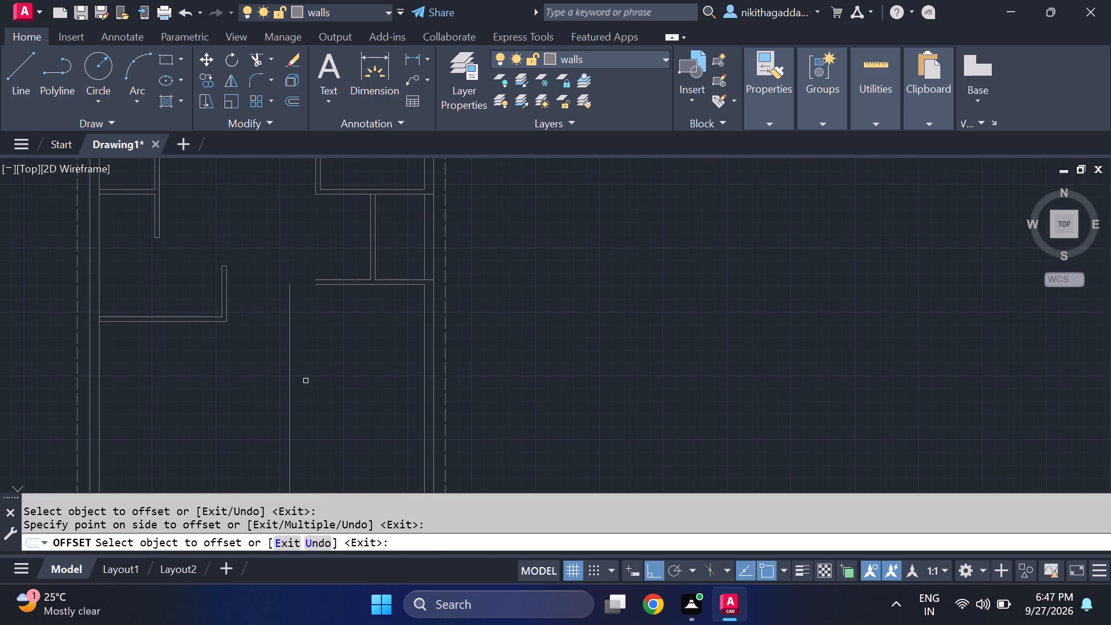
key("Escape")
Extend both lines of the horizontal partition leftward so they reach the new vertical line.
type("ex")
key("Return")
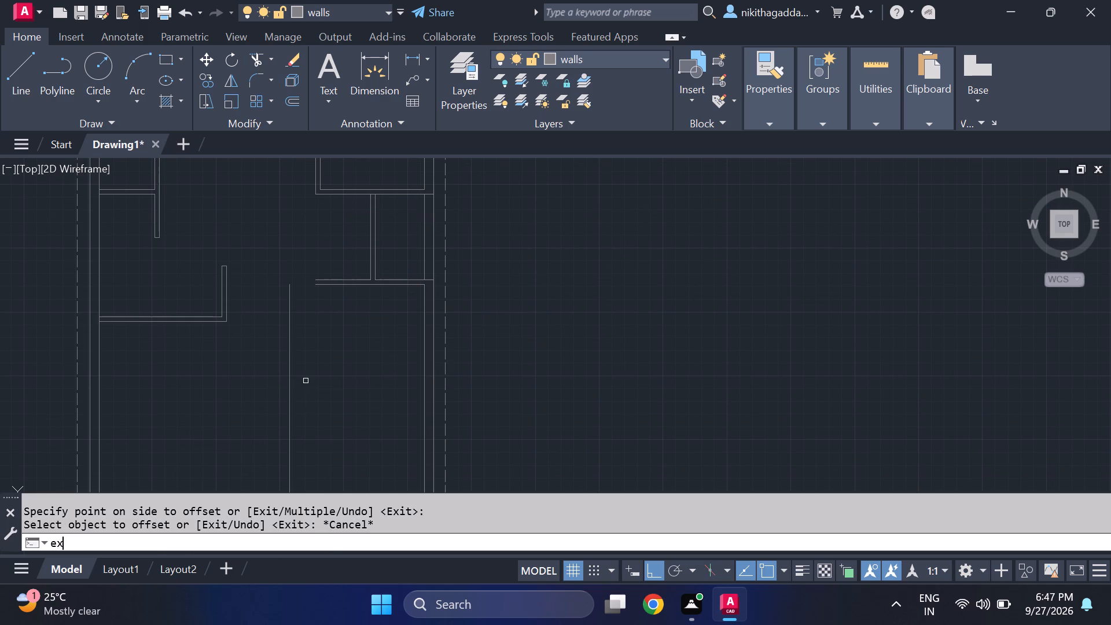
left_click(339, 280)
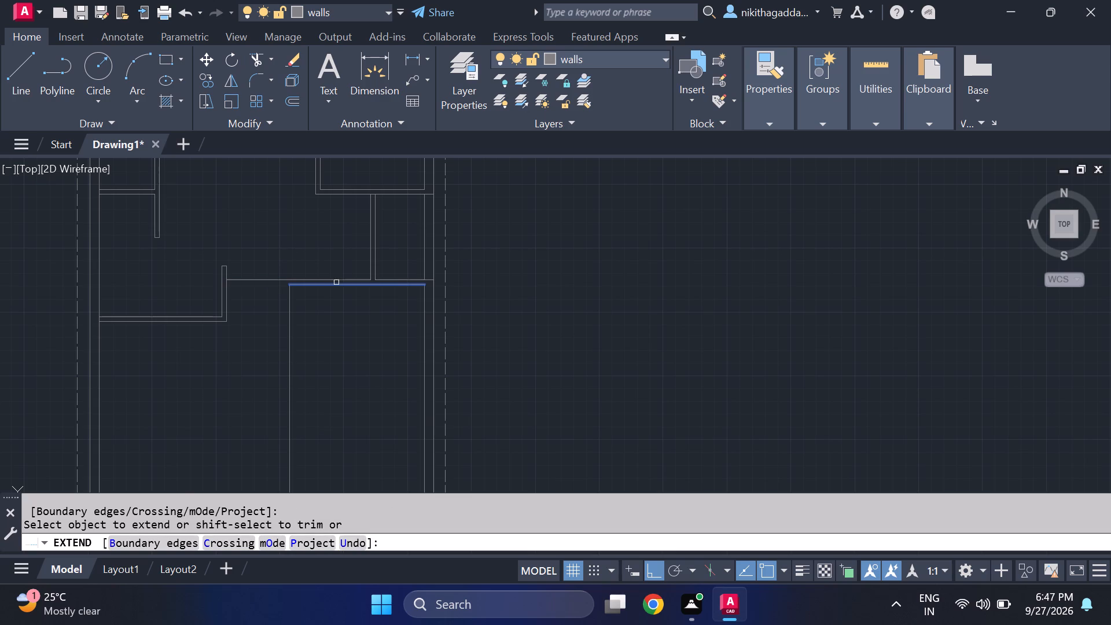
left_click(334, 284)
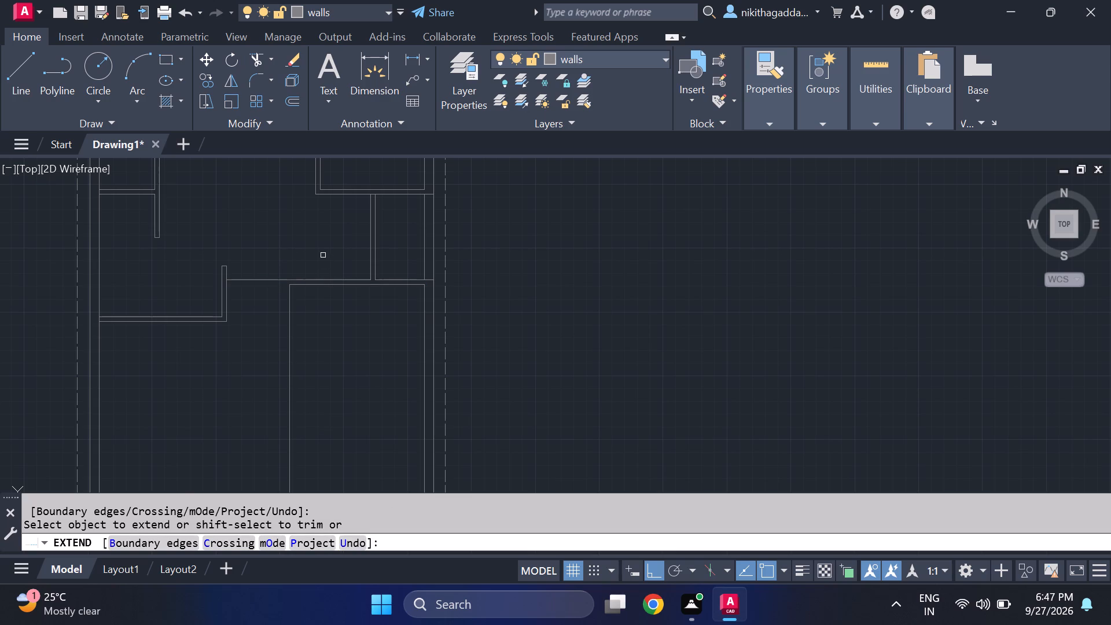
key("Escape")
Extend the new vertical line up to the horizontal partition's upper line.
type("ex")
key("Return")
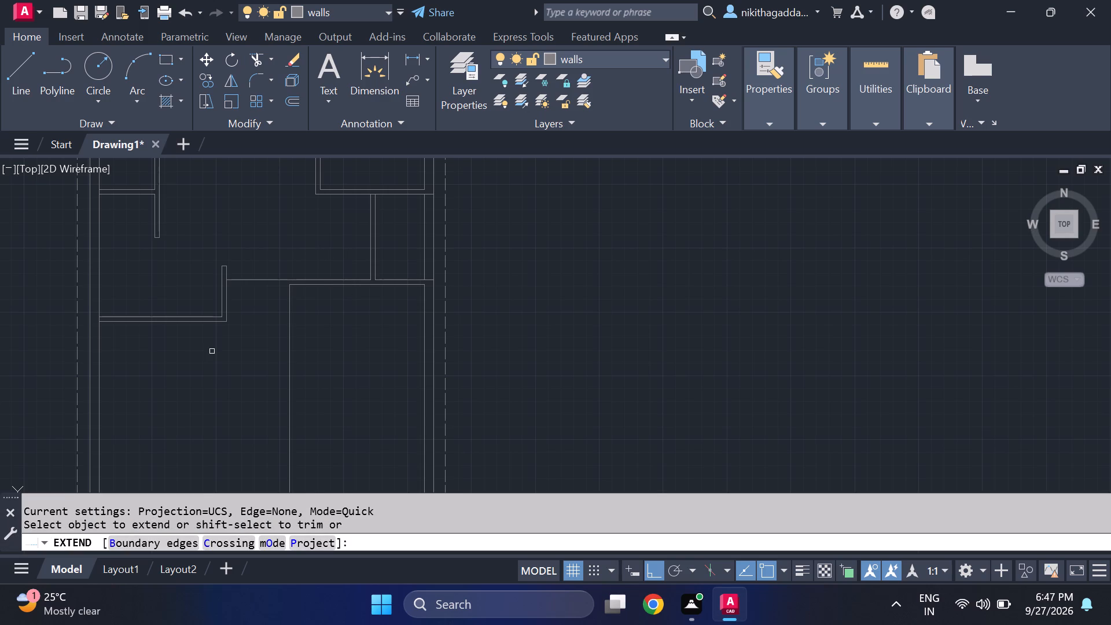
left_click(291, 313)
key("Escape")
Trim the part of the horizontal partition's upper line that overruns to the left of the new vertical line.
type("tr")
key("Return")
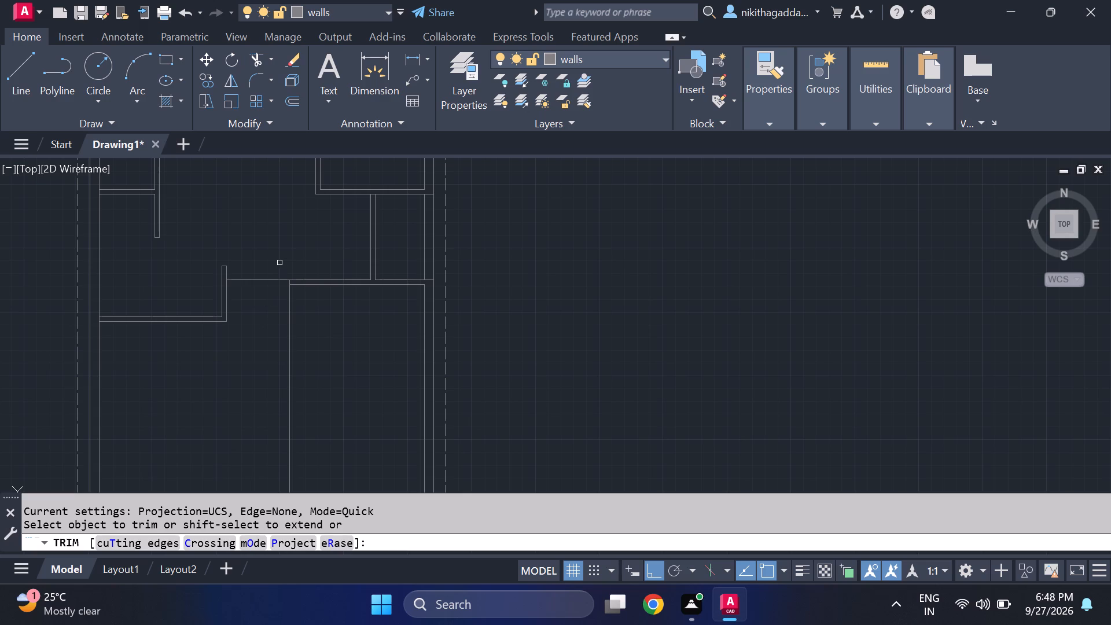
left_click_drag(279, 263, 273, 292)
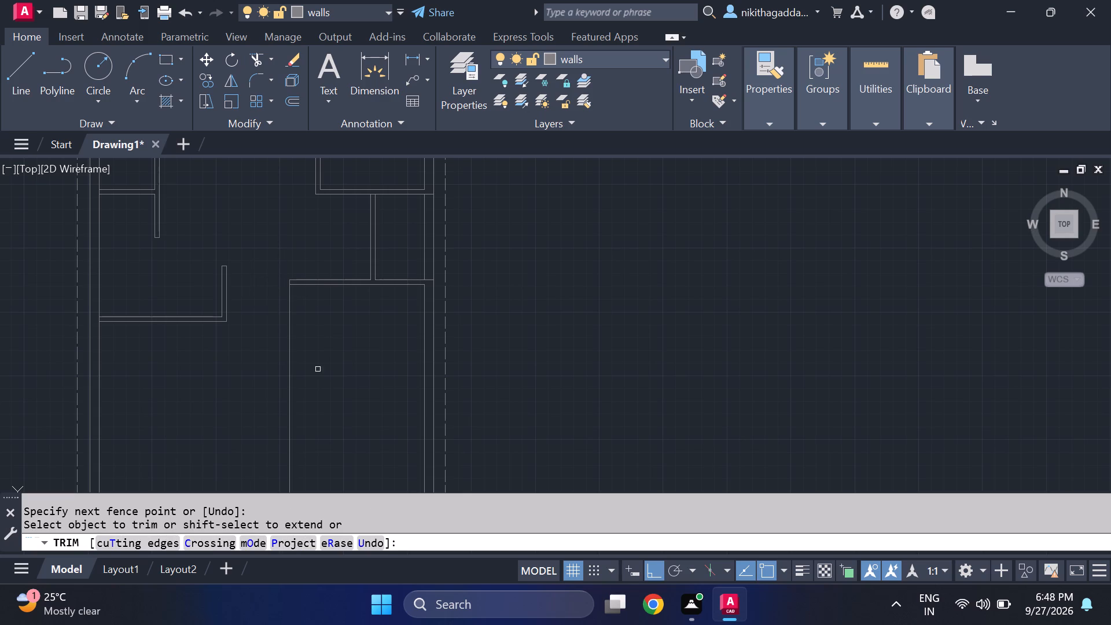
scroll(346, 350, "up", 1)
key("Escape")
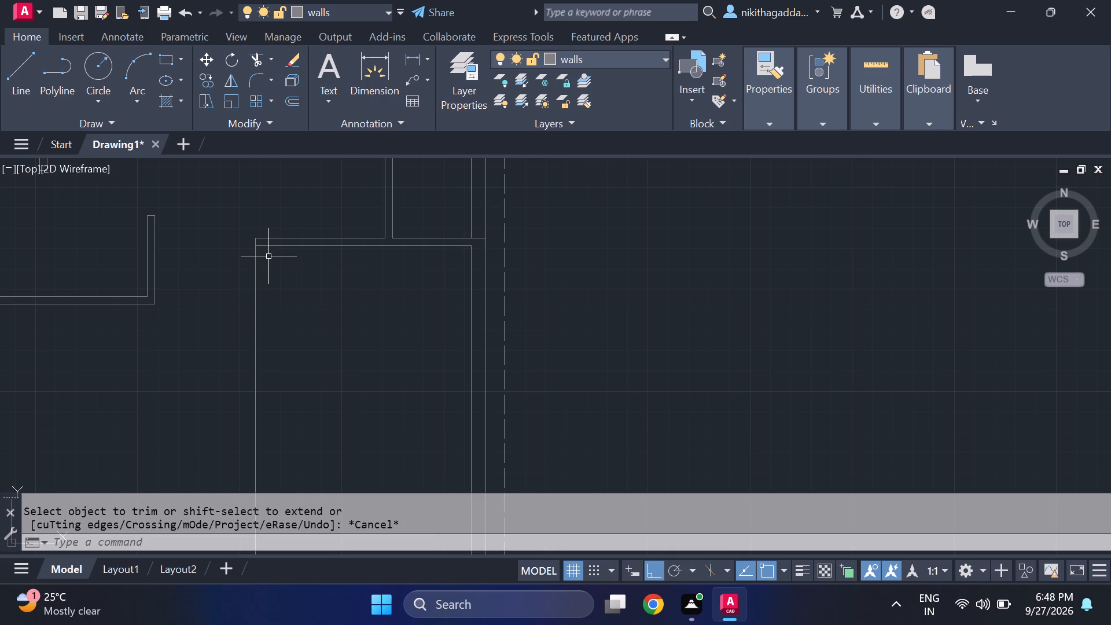
Offset the new vertical line 4.5" to the left to give the vertical partition its thickness.
scroll(268, 256, "up", 1)
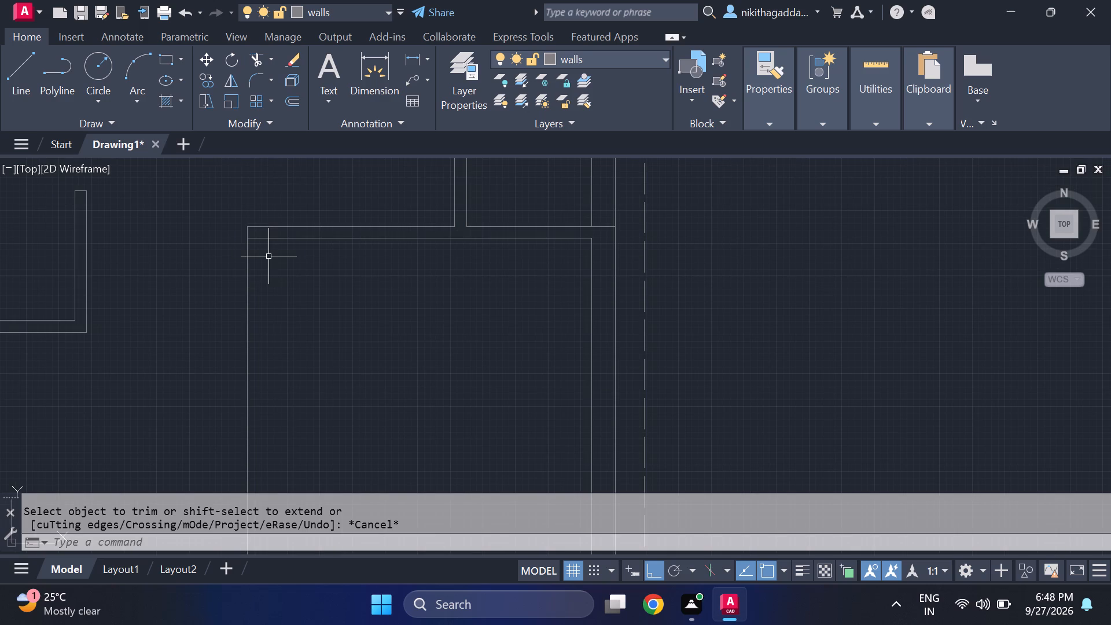
scroll(278, 268, "up", 1)
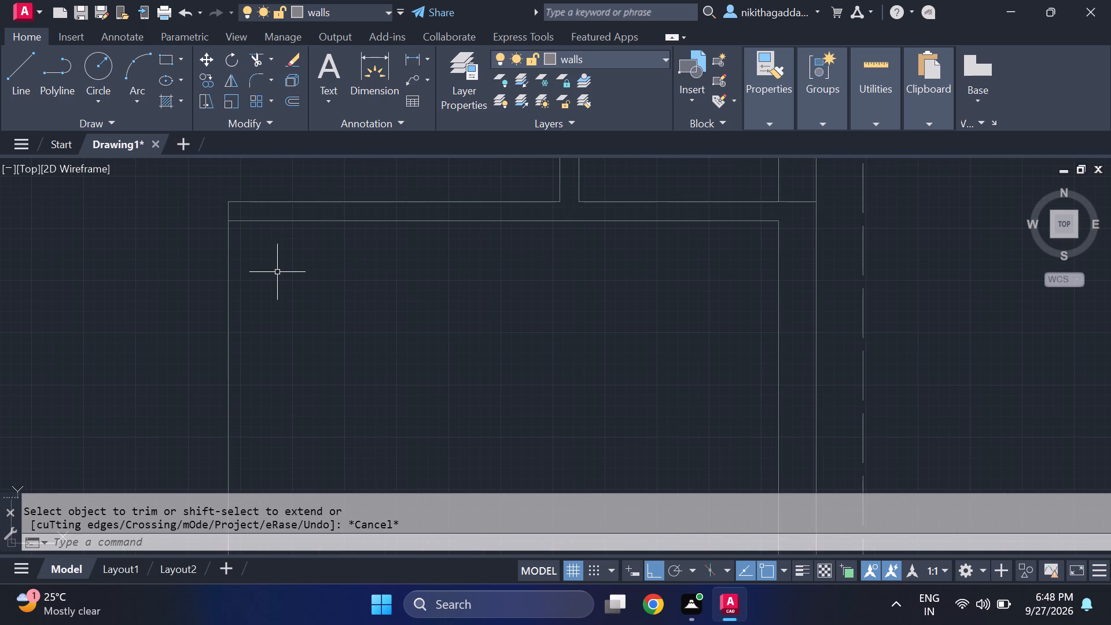
scroll(281, 263, "down", 2)
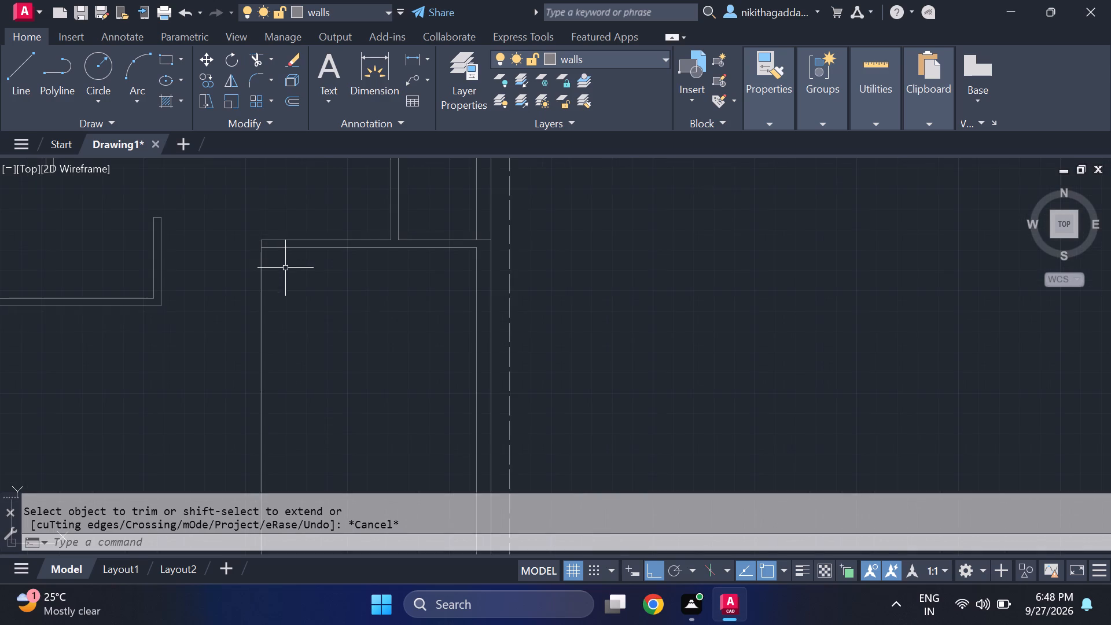
type("of")
key("Return")
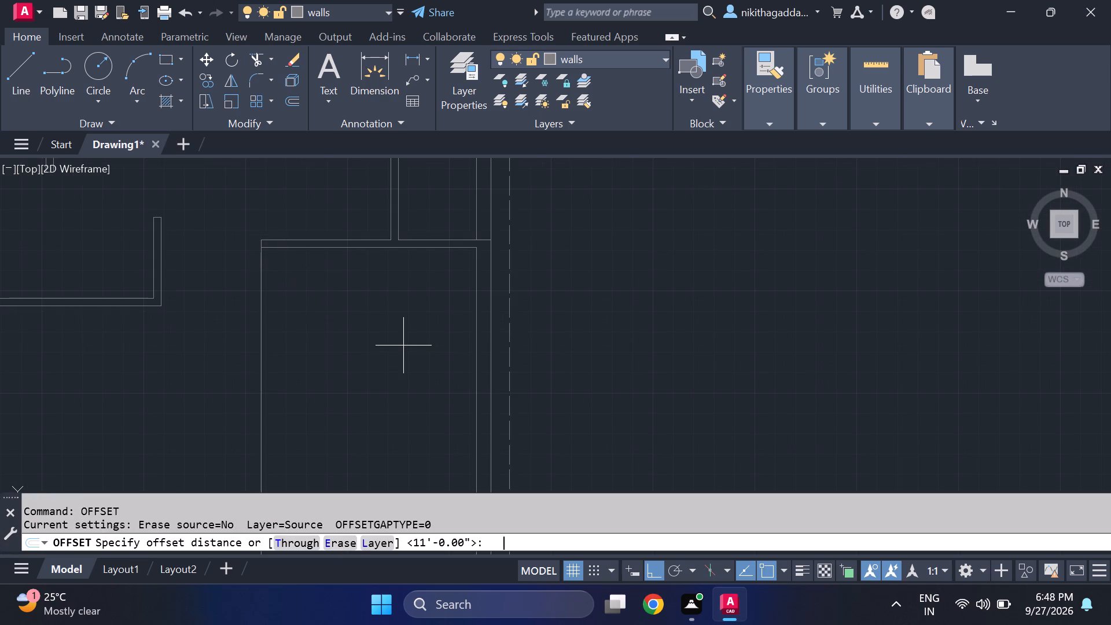
type("4.5\"")
key("Return")
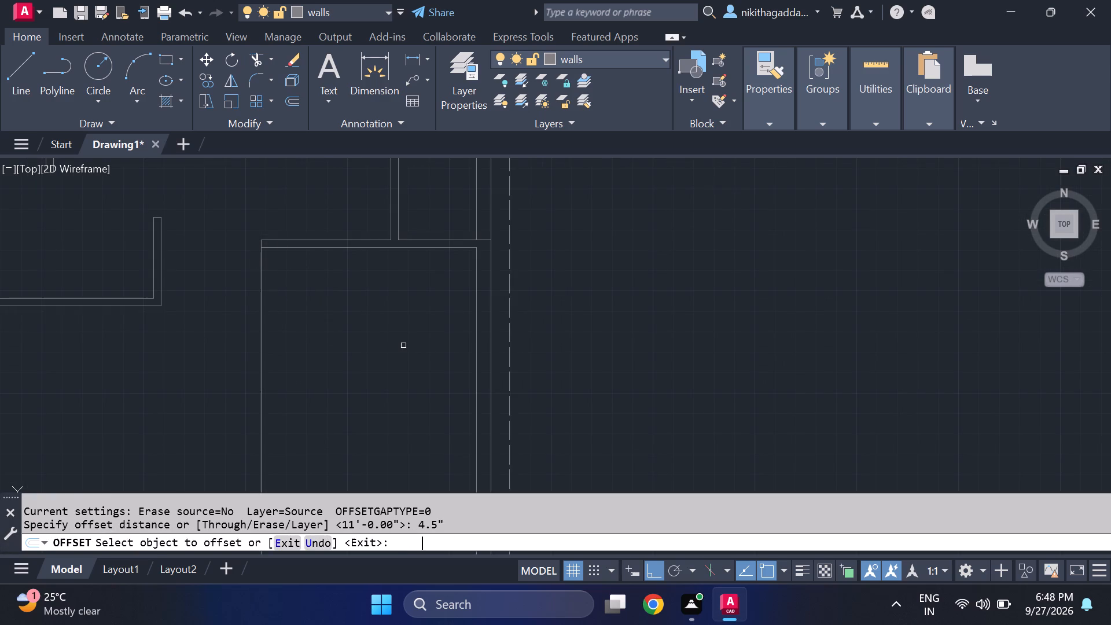
left_click(261, 350)
left_click(229, 357)
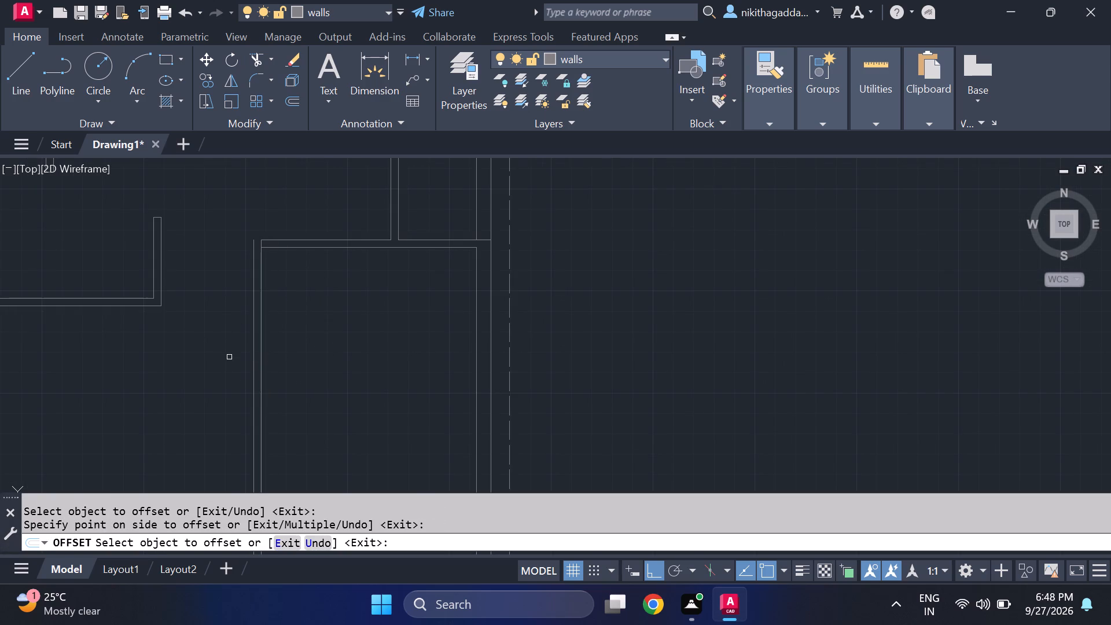
key("Escape")
Extend both lines of the horizontal partition to the vertical partition's outer left line.
type("ex")
key("Return")
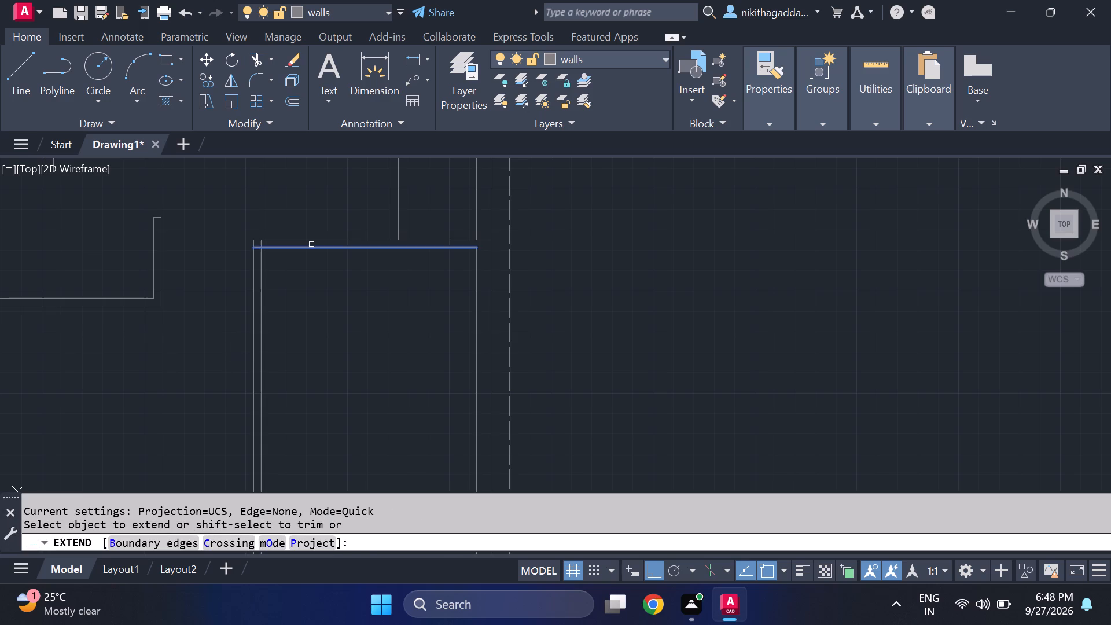
left_click(306, 240)
left_click(296, 247)
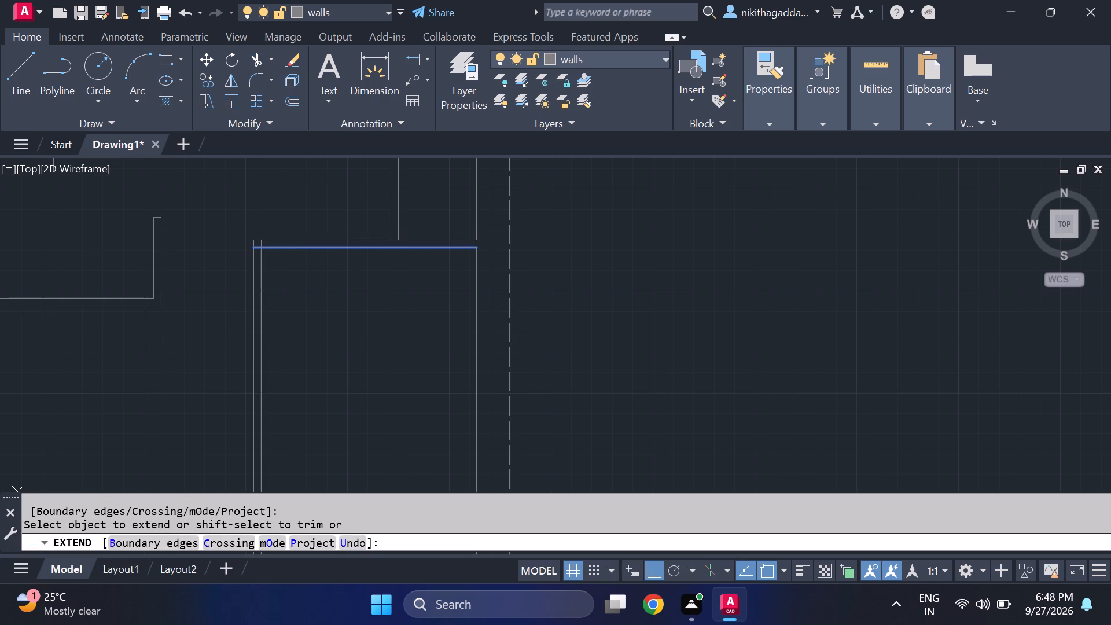
key("Escape")
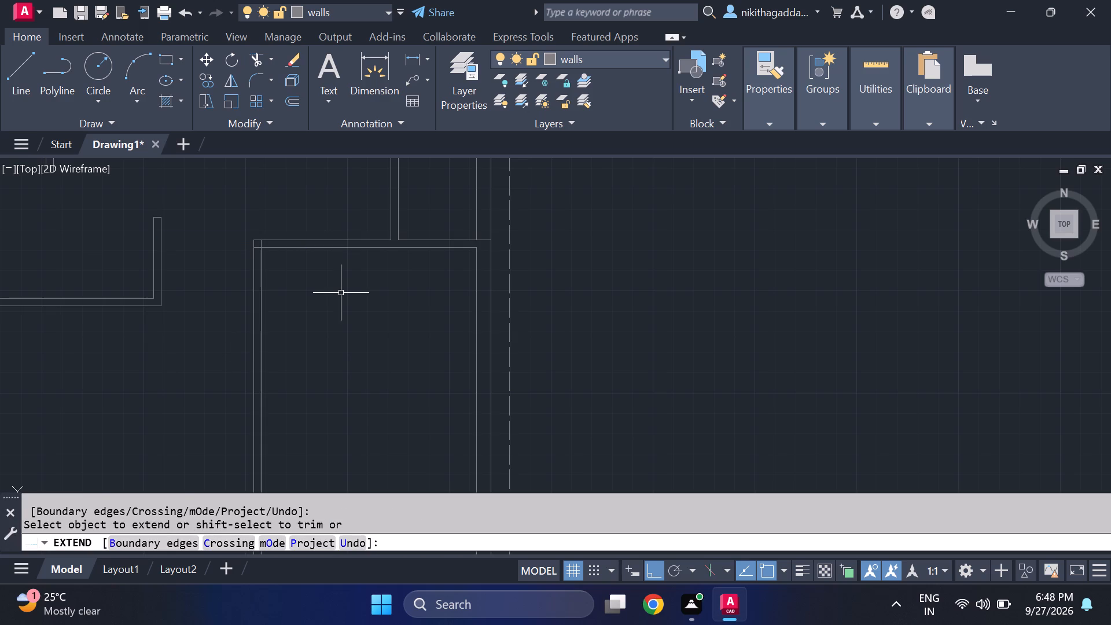
Offset the horizontal partition's lower line 12' downward to set the depth of the lower-right room.
scroll(332, 303, "down", 1)
middle_click_drag(399, 414, 393, 362)
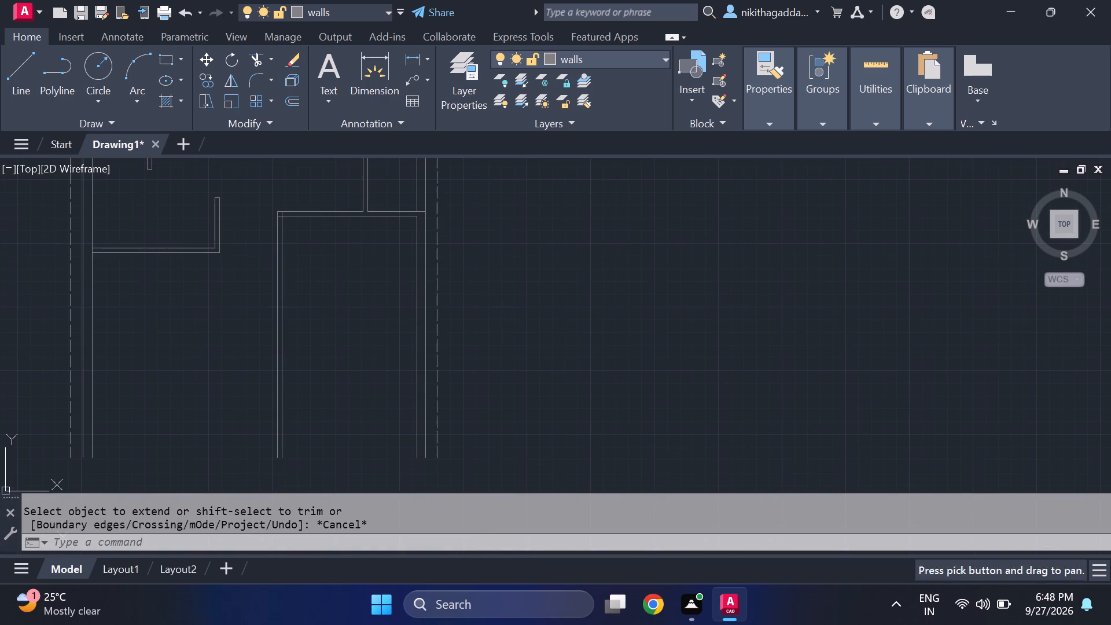
type("of")
key("Return")
type("12'")
key("Return")
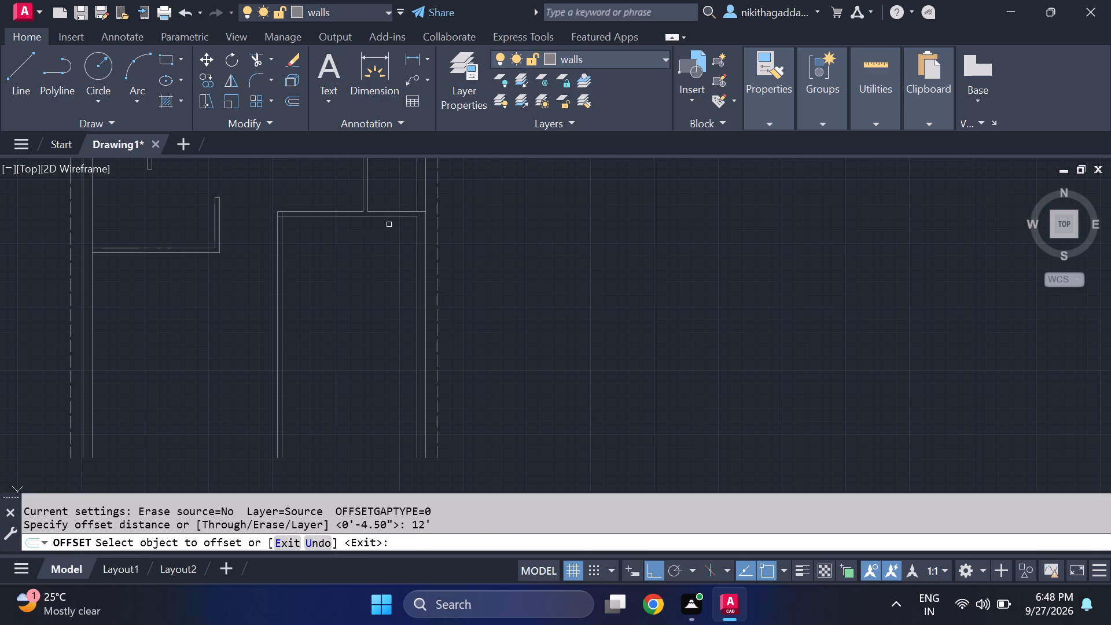
left_click(395, 217)
left_click(372, 406)
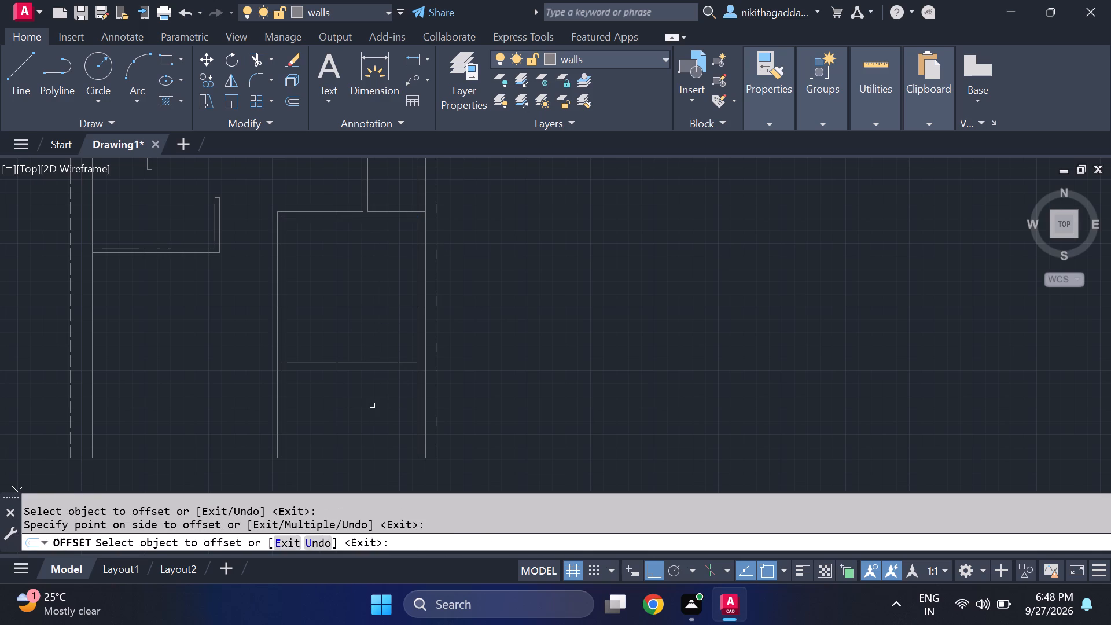
key("Escape")
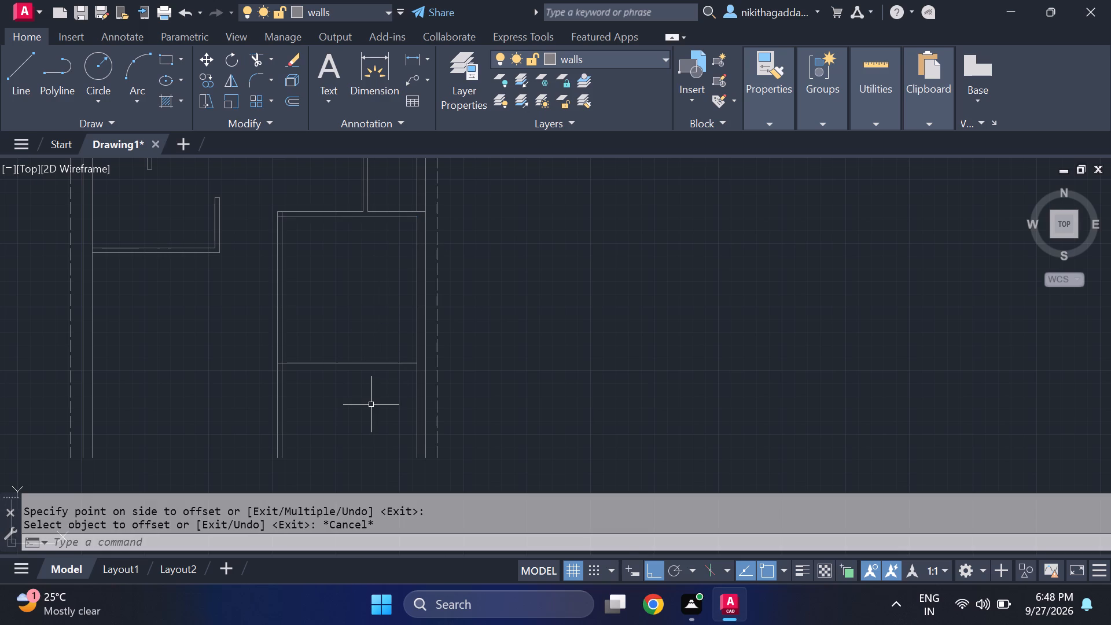
Offset the lower-right room's new bottom line 9" downward to give the wall its thickness.
scroll(371, 405, "up", 2)
middle_click_drag(366, 407, 386, 399)
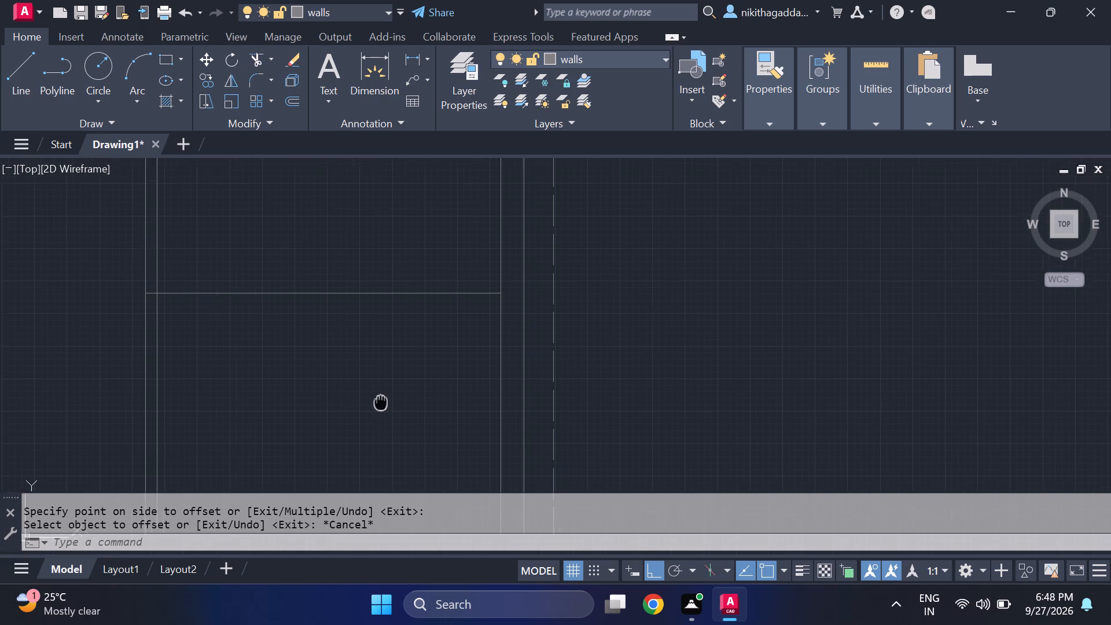
middle_click_drag(386, 399, 451, 387)
middle_click_drag(520, 387, 534, 387)
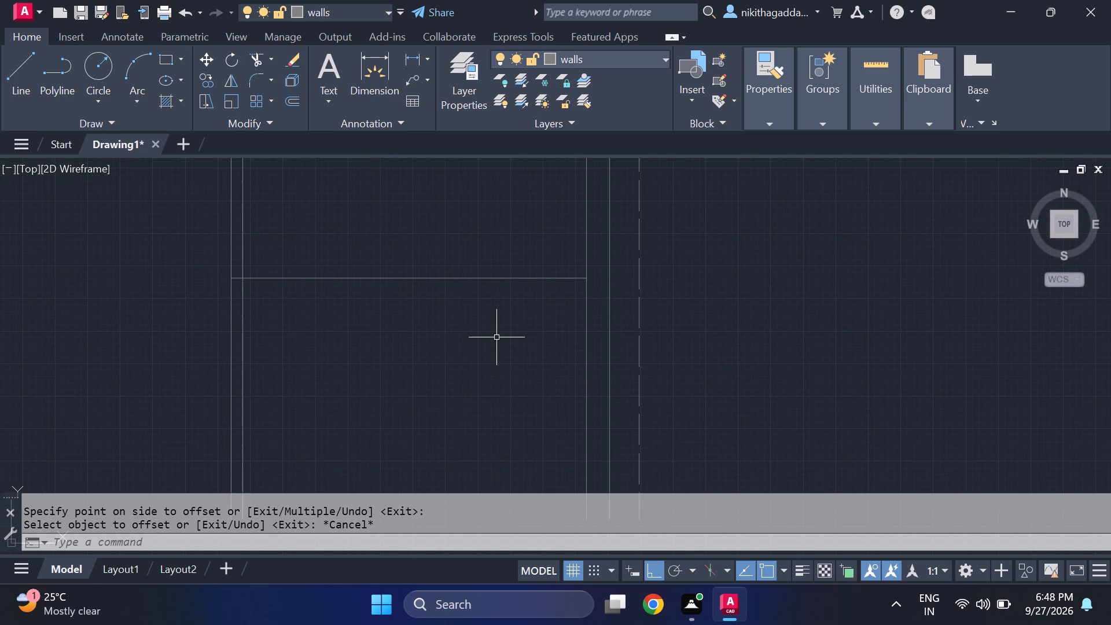
key("Escape")
type("of")
key("Return")
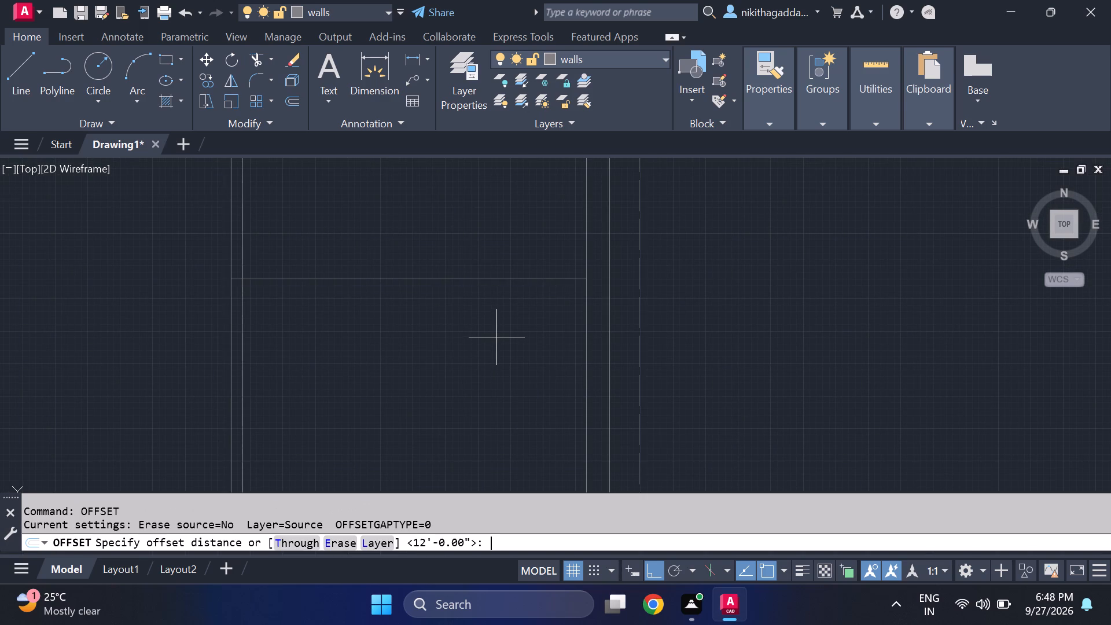
key("8")
key("BackSpace")
type("9\"")
key("Return")
left_click(451, 280)
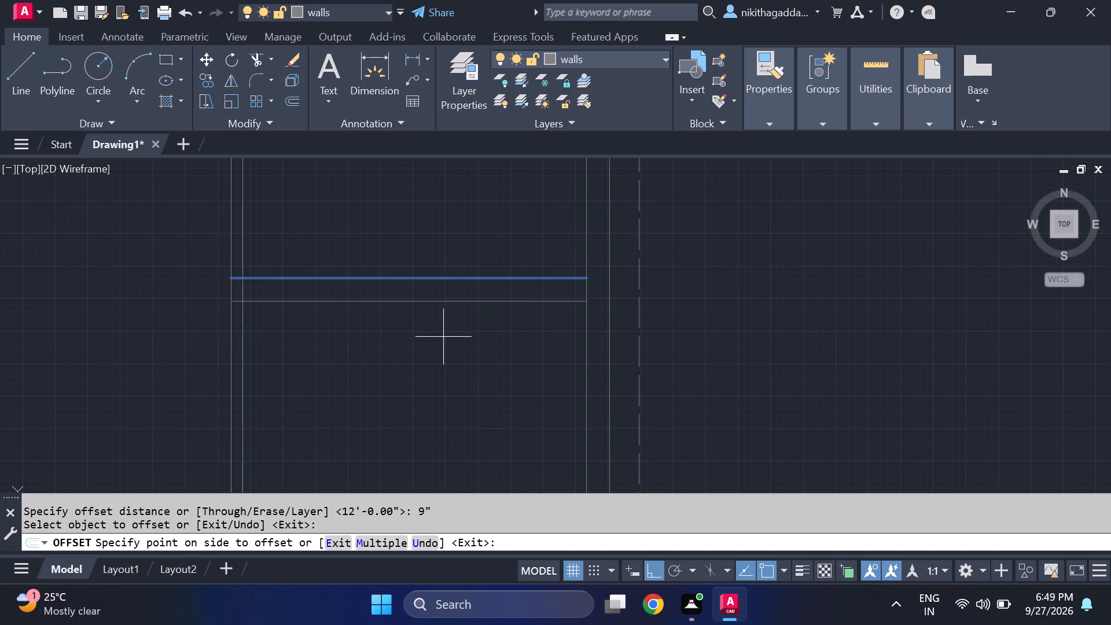
scroll(443, 337, "down", 3)
left_click(440, 343)
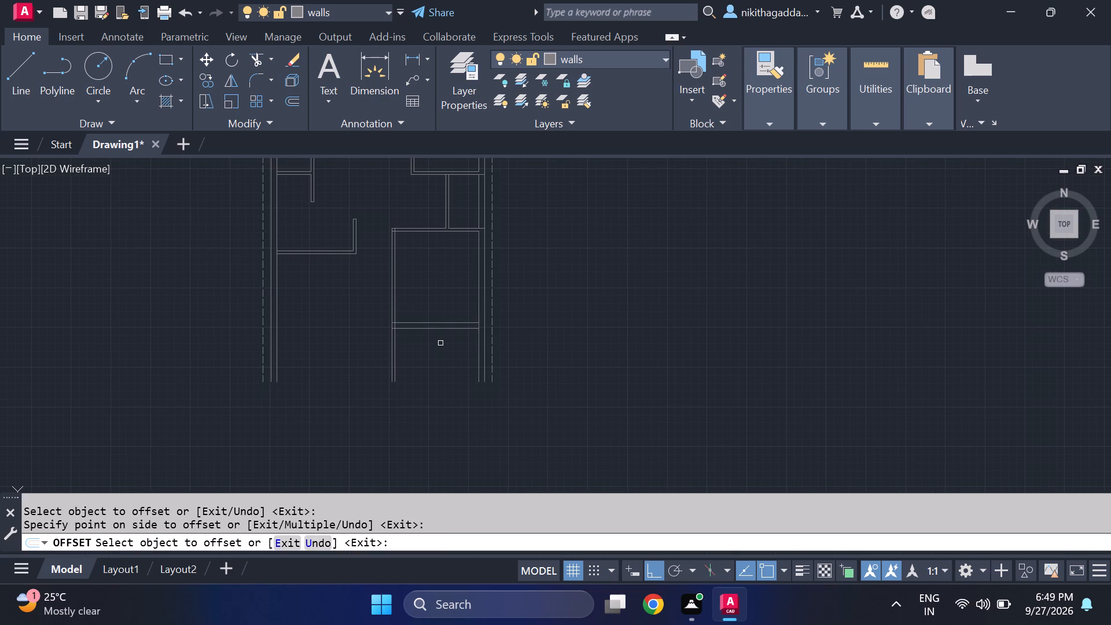
key("Escape")
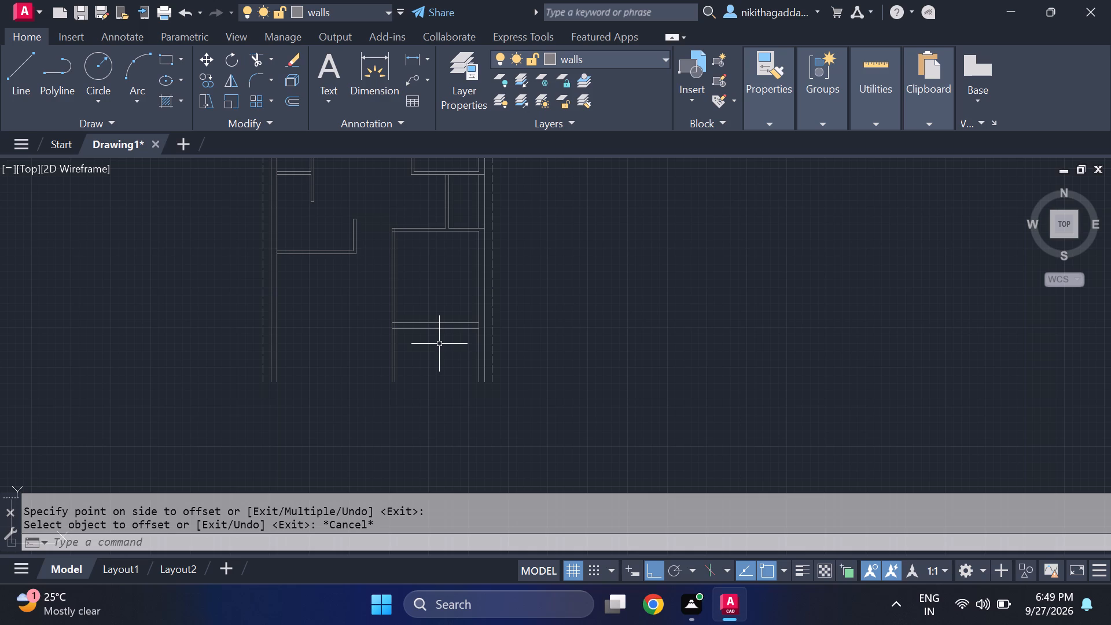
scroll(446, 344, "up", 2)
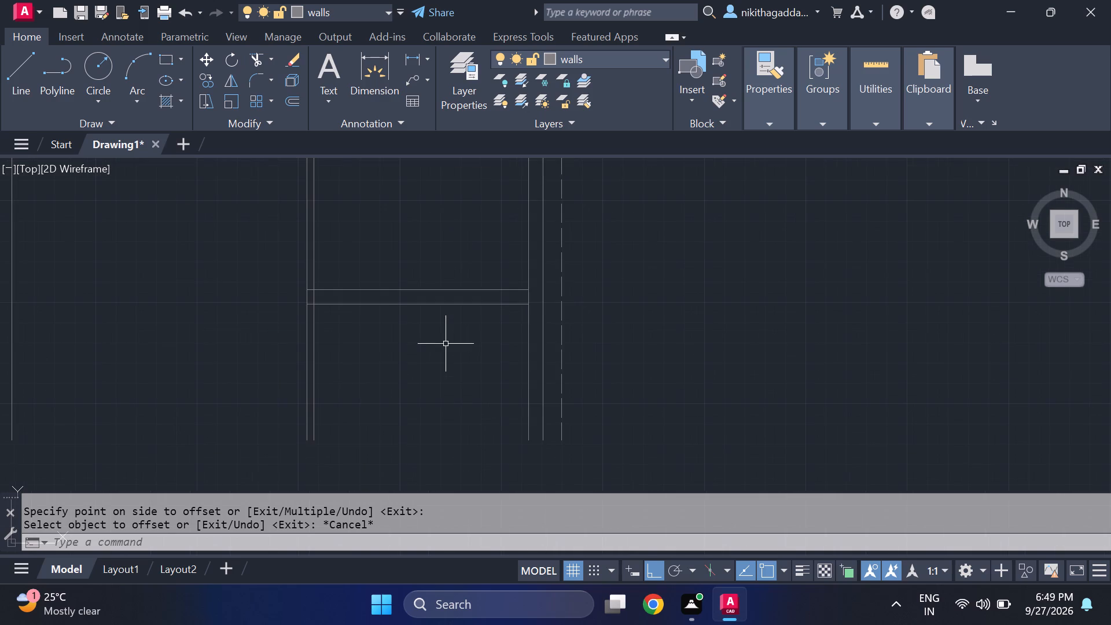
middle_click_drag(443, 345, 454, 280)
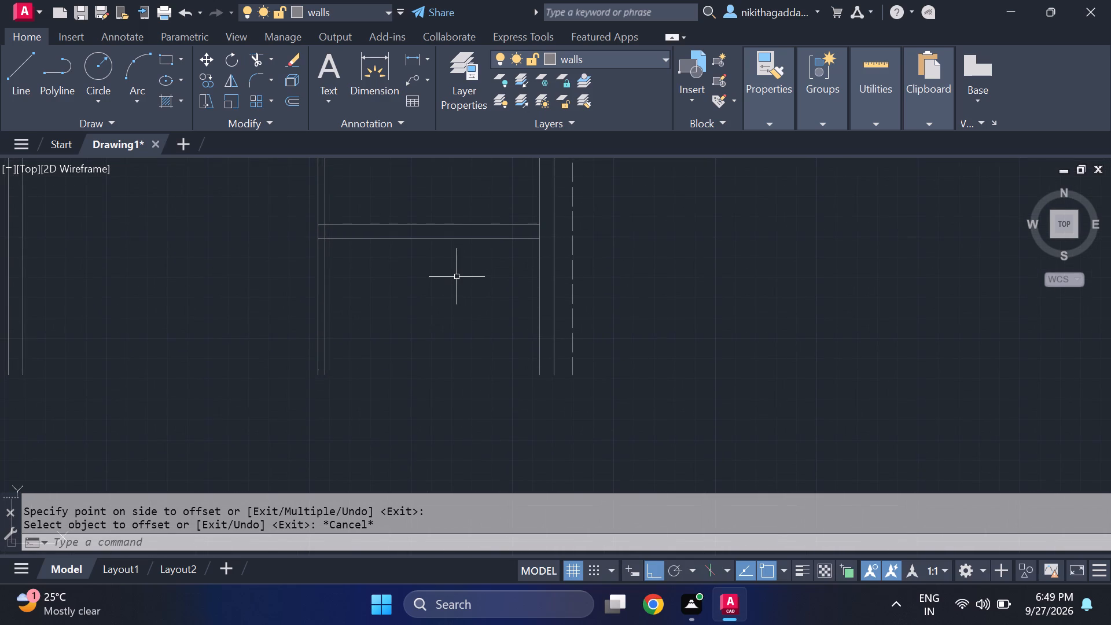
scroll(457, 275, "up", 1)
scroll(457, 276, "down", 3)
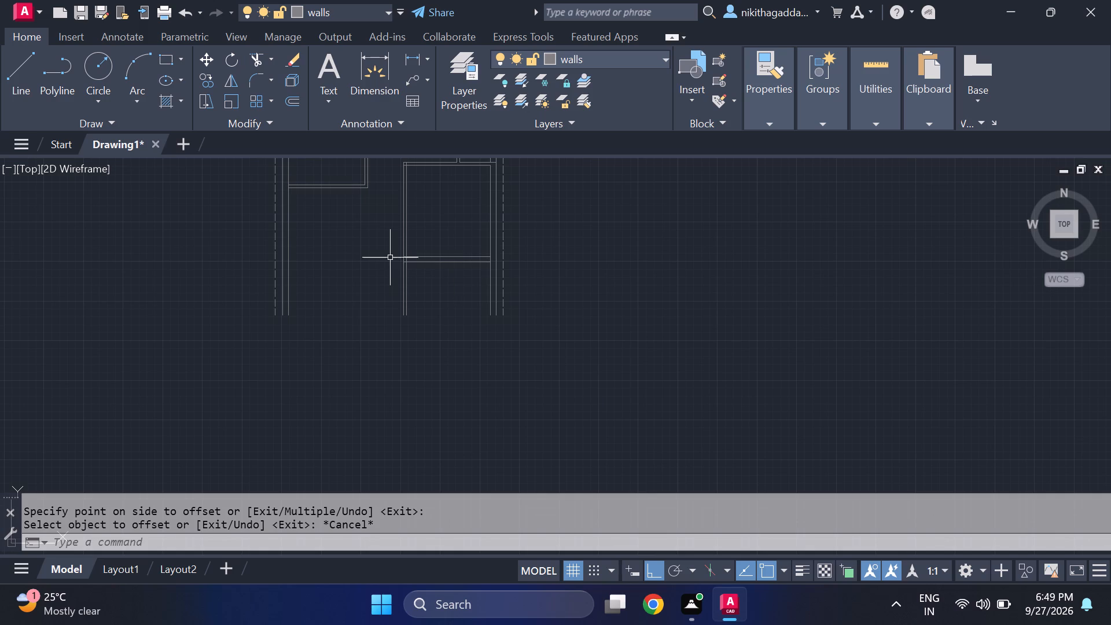
Trim both lines of the vertical partition below the lower-right room's bottom wall.
scroll(390, 258, "up", 1)
middle_click_drag(391, 258, 490, 406)
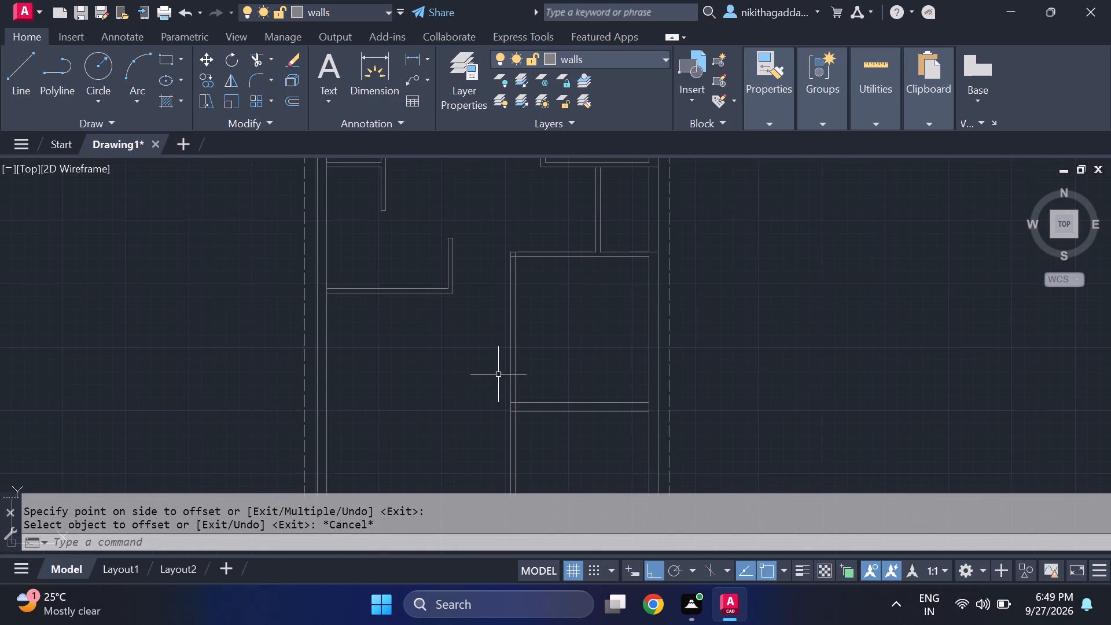
middle_click_drag(453, 380, 458, 310)
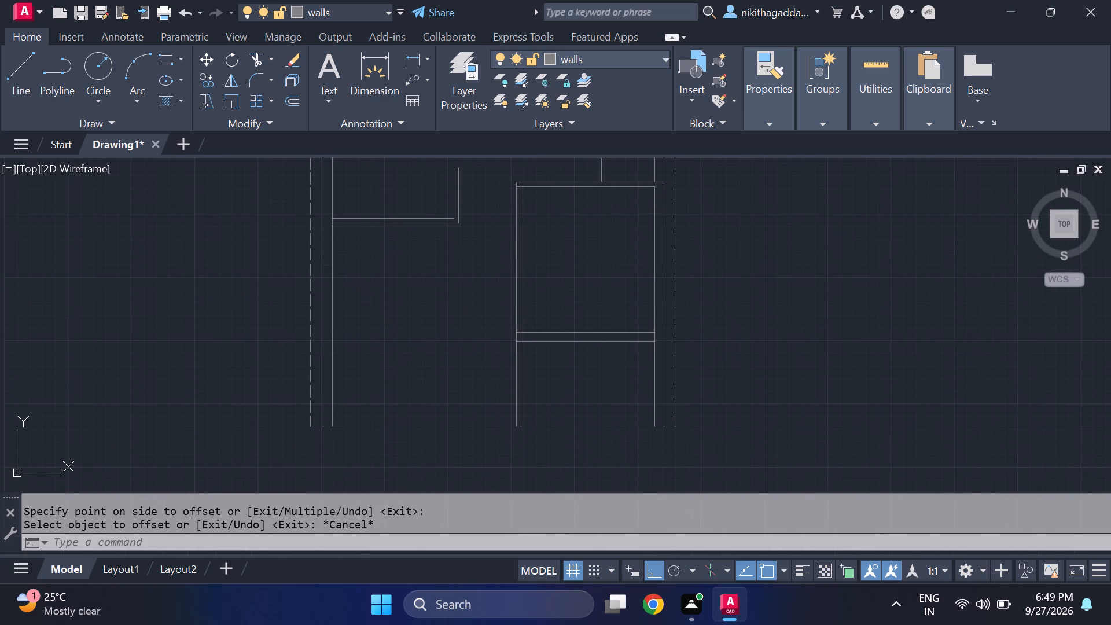
type("tr")
key("Return")
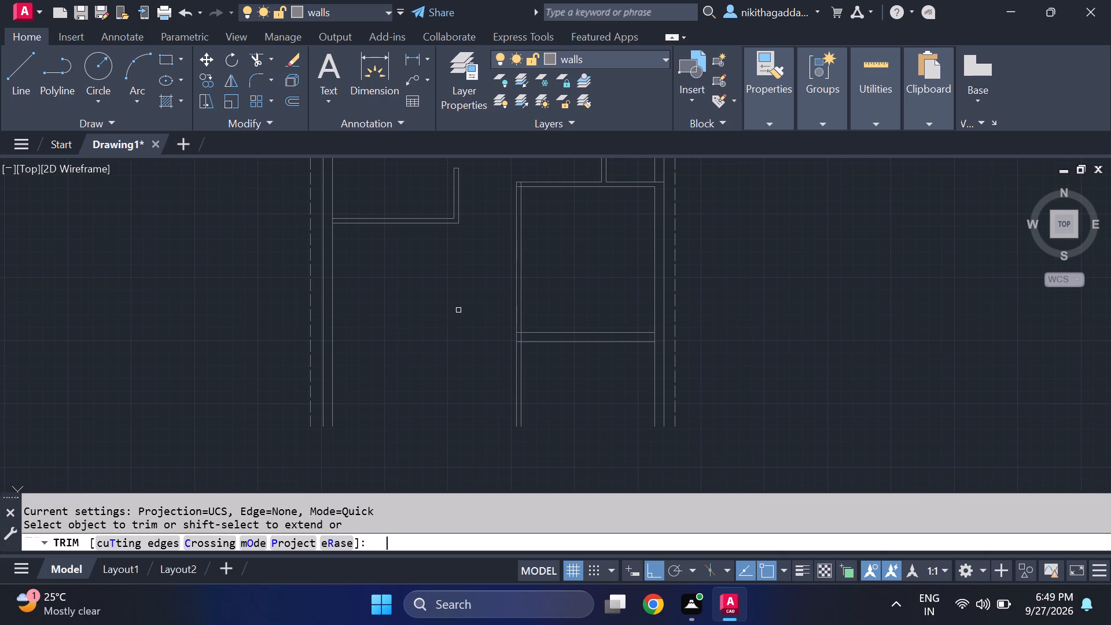
left_click_drag(549, 359, 464, 419)
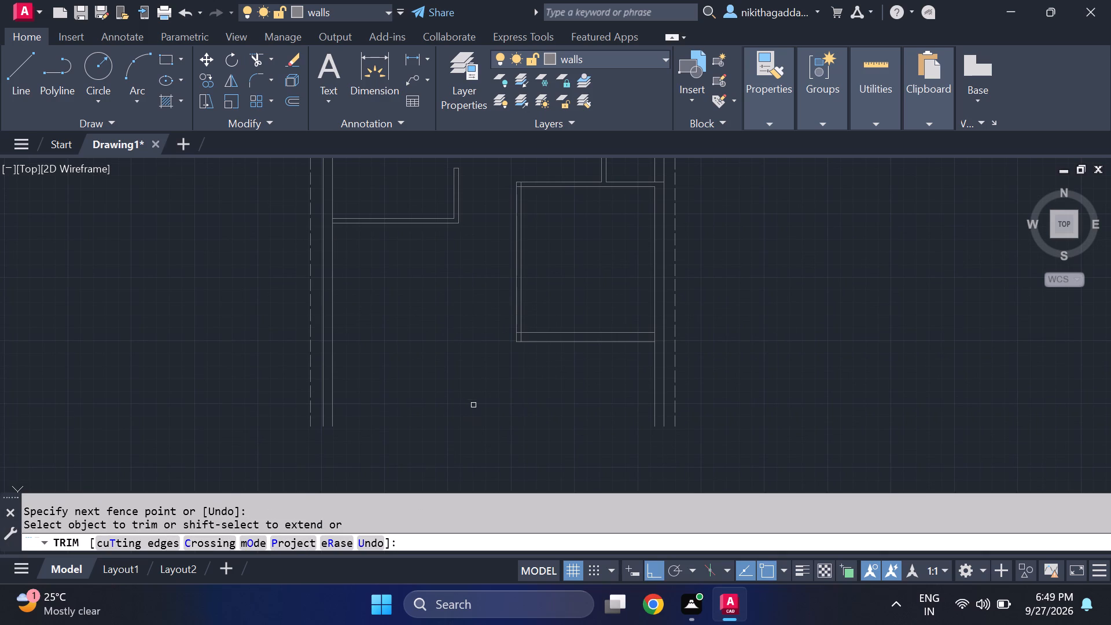
Trim the overlapping lines inside the lower-right room's bottom-left corner and the outer wall's inner line where the bottom wall meets it.
scroll(512, 337, "up", 4)
left_click_drag(549, 284, 551, 288)
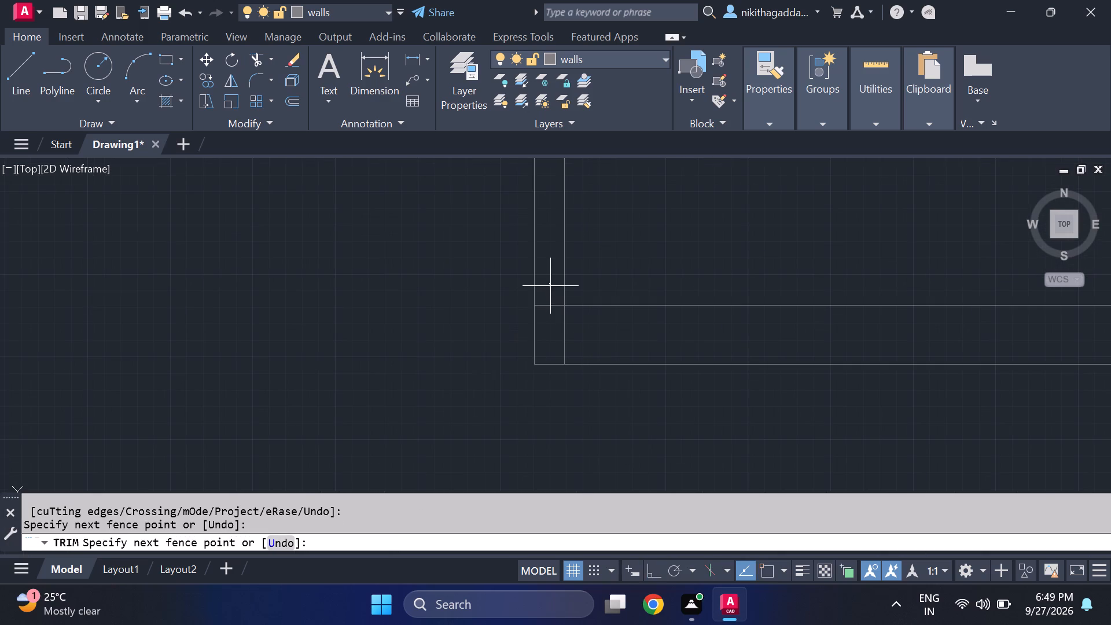
left_click_drag(551, 288, 605, 335)
scroll(590, 342, "down", 5)
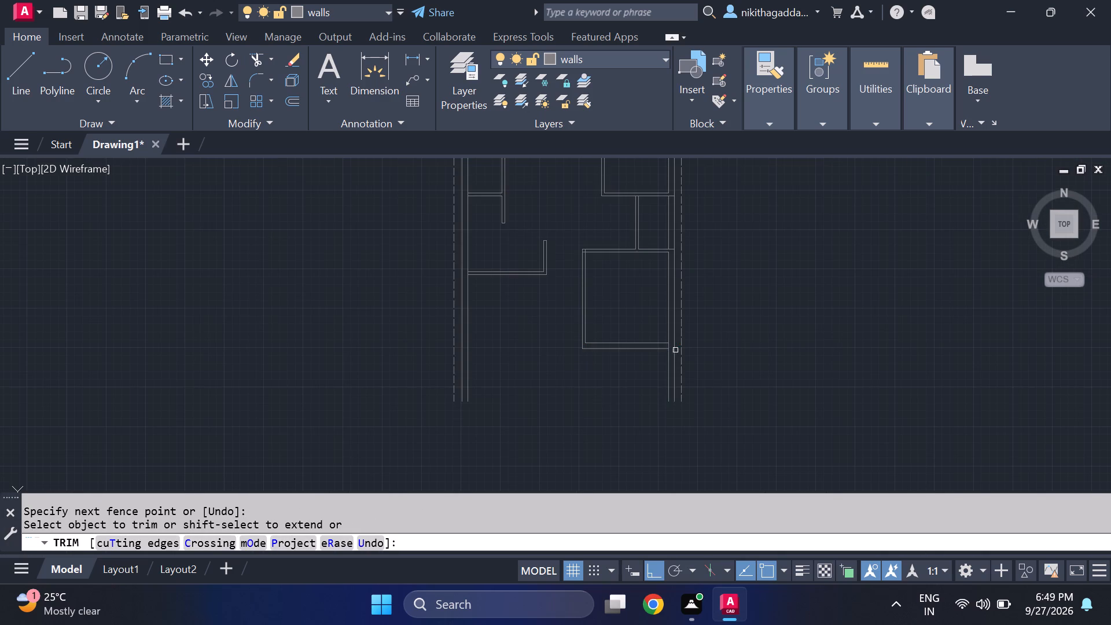
scroll(674, 347, "up", 3)
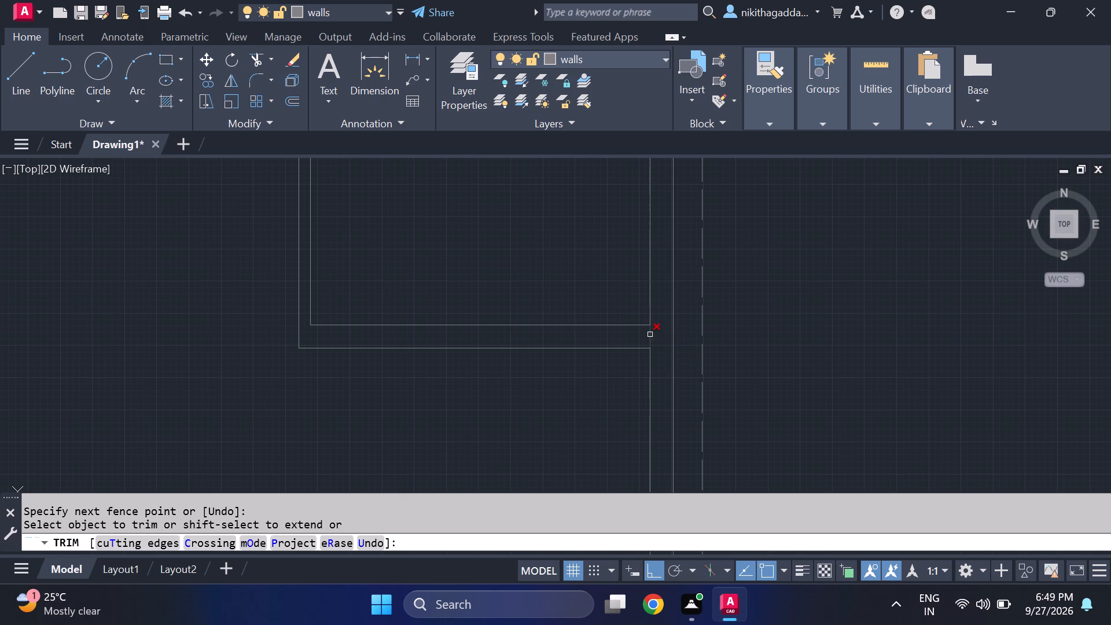
left_click(650, 334)
scroll(593, 413, "down", 4)
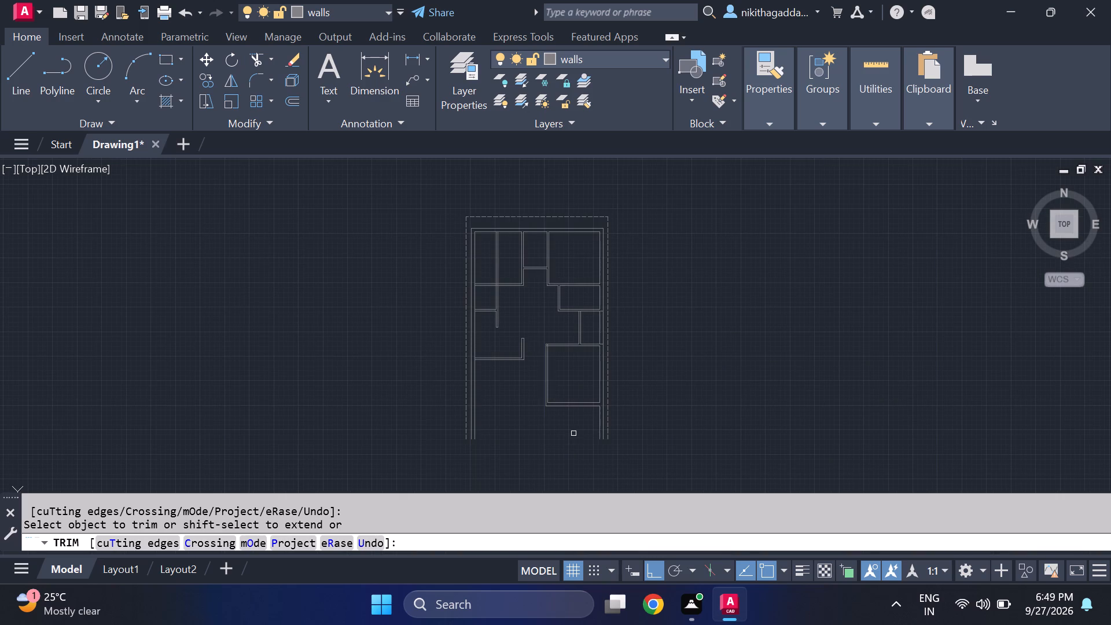
middle_click_drag(575, 433, 595, 395)
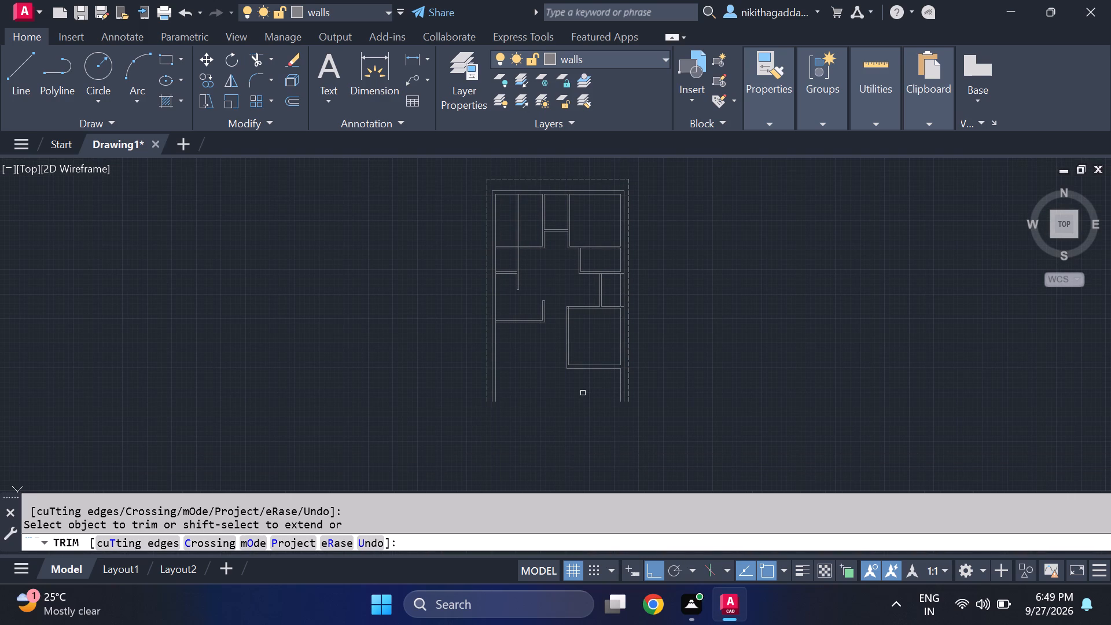
key("Escape")
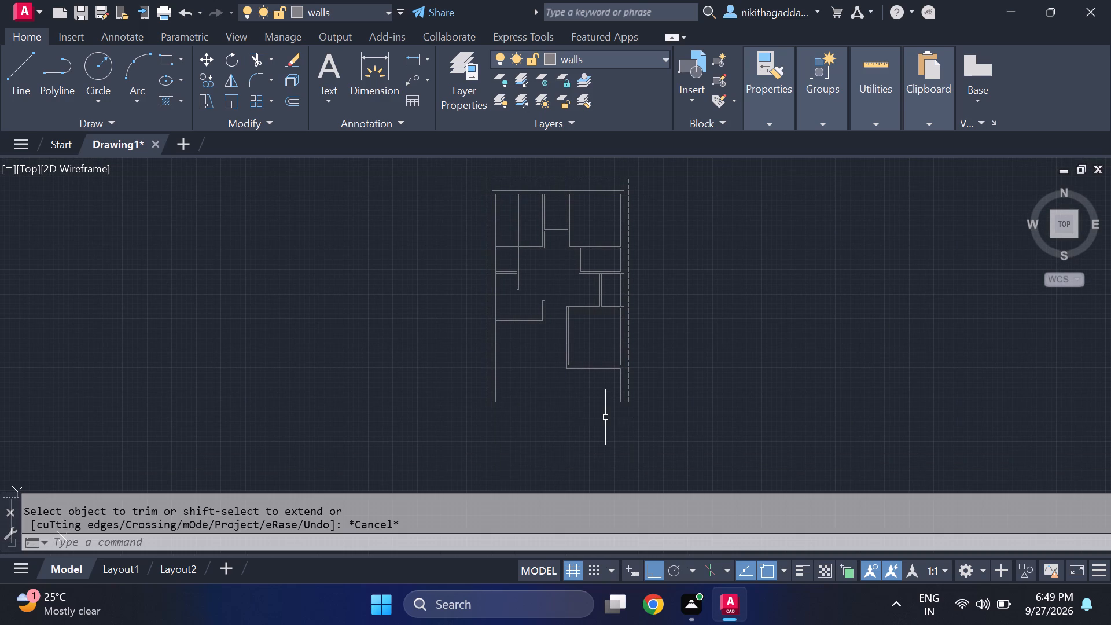
Offset the lower line of the left horizontal partition 14' downward to set the depth of the lower-left room.
scroll(588, 394, "up", 2)
middle_click_drag(521, 376, 522, 376)
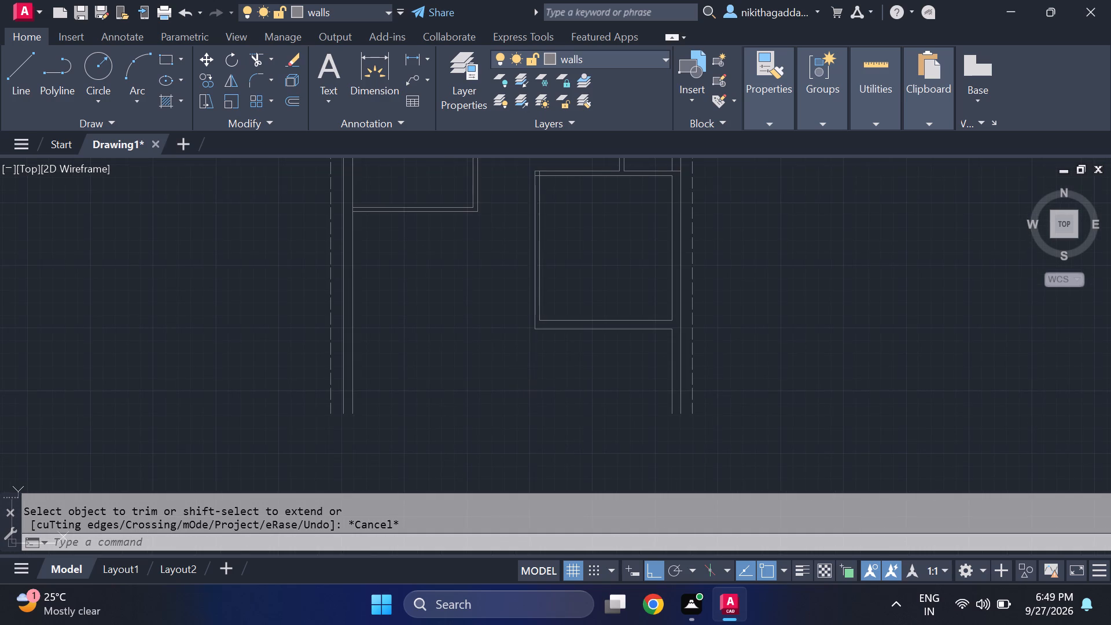
middle_click_drag(522, 376, 600, 405)
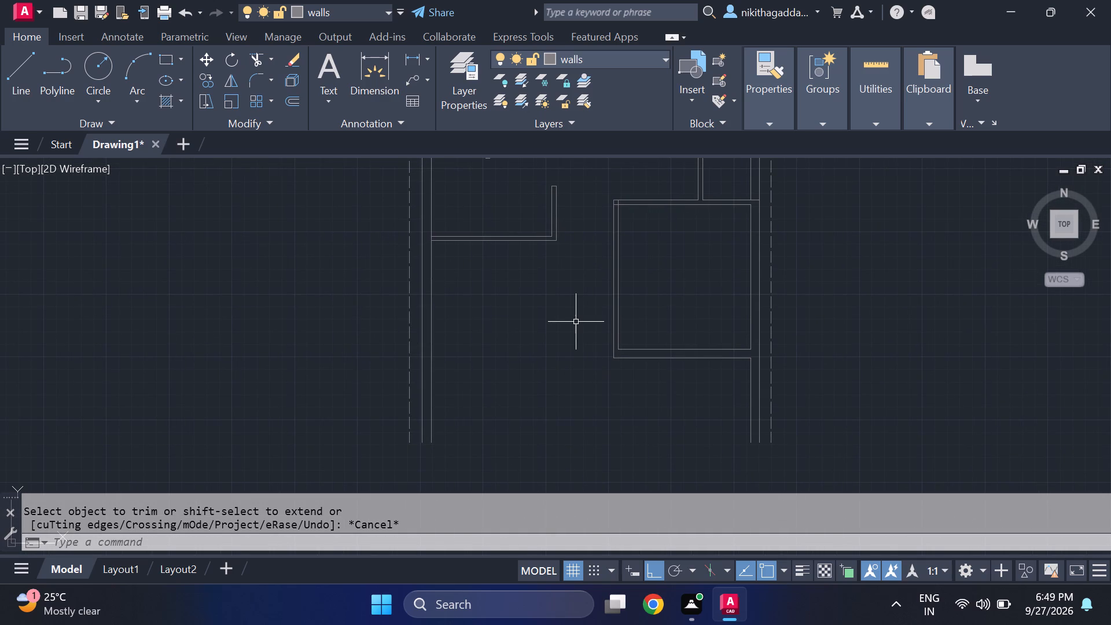
type("of")
key("Return")
key("1")
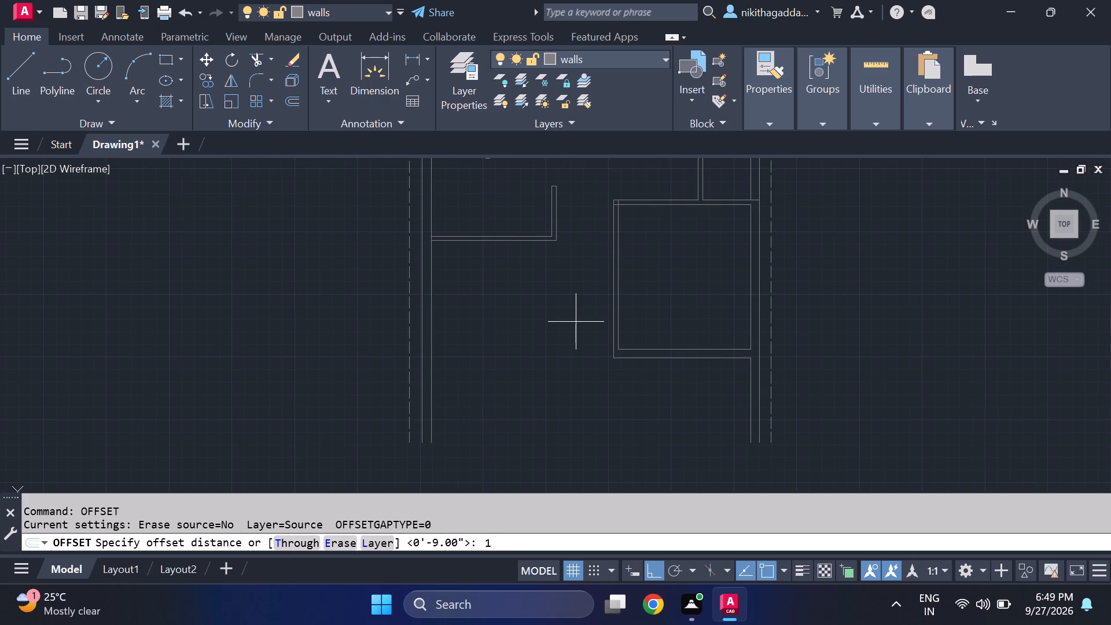
type("4'")
key("Return")
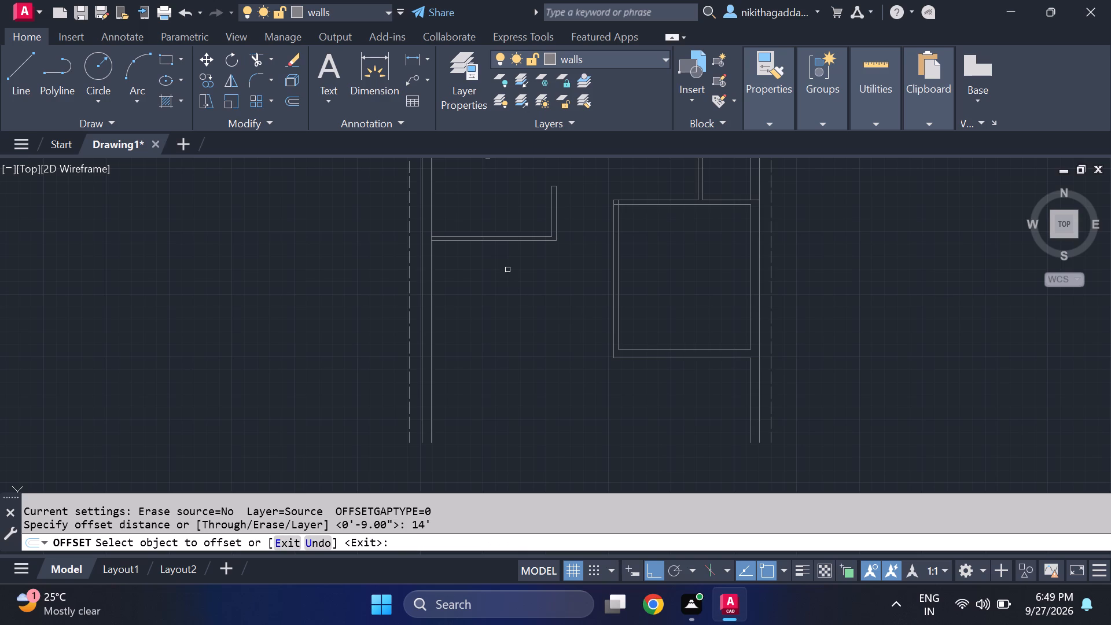
left_click(510, 242)
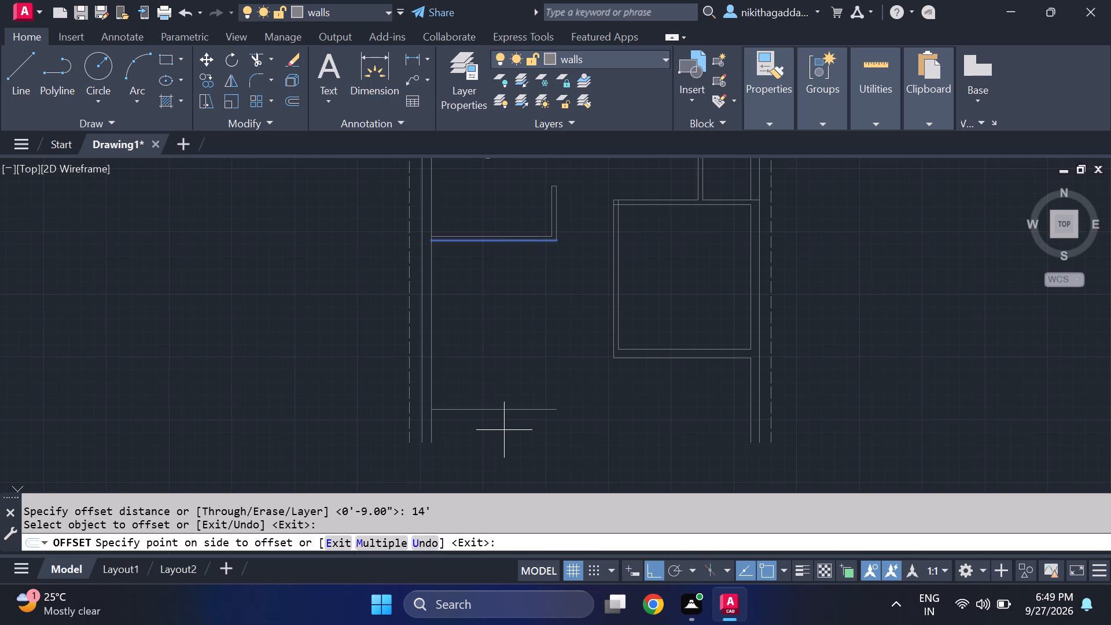
left_click(504, 432)
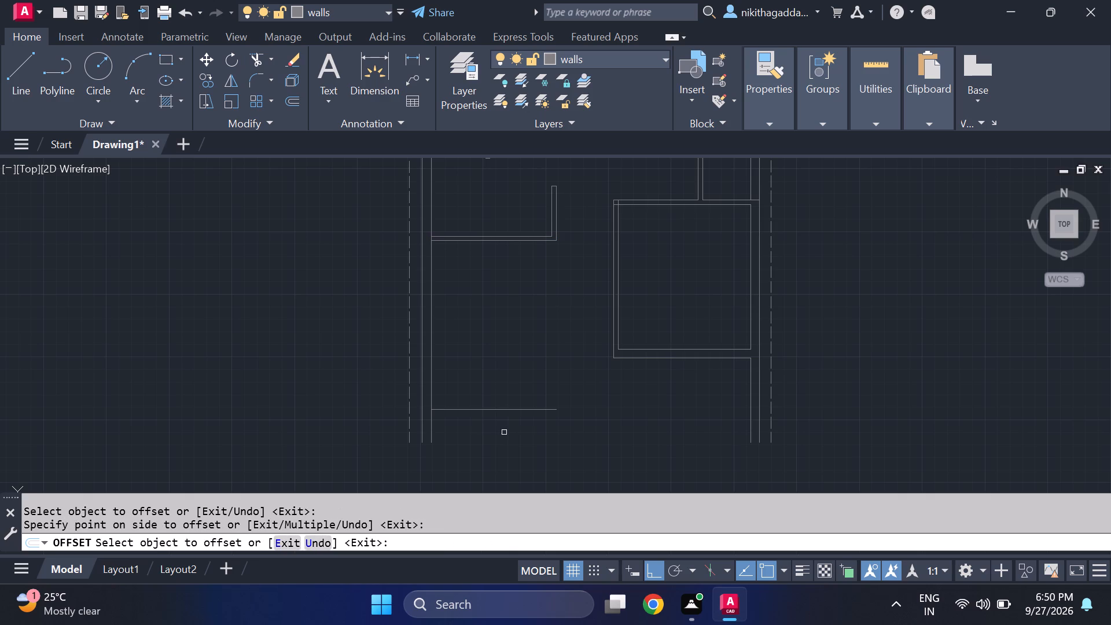
key("Escape")
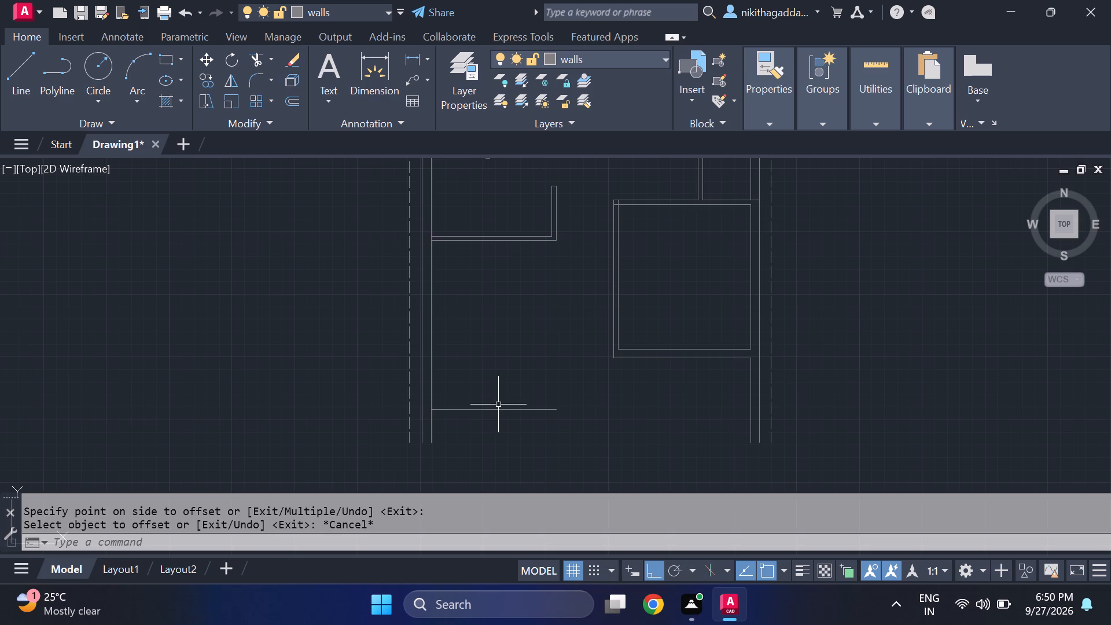
Offset the lower-left room's new bottom line 9" downward to give the wall its thickness.
scroll(491, 380, "down", 3)
scroll(495, 417, "up", 3)
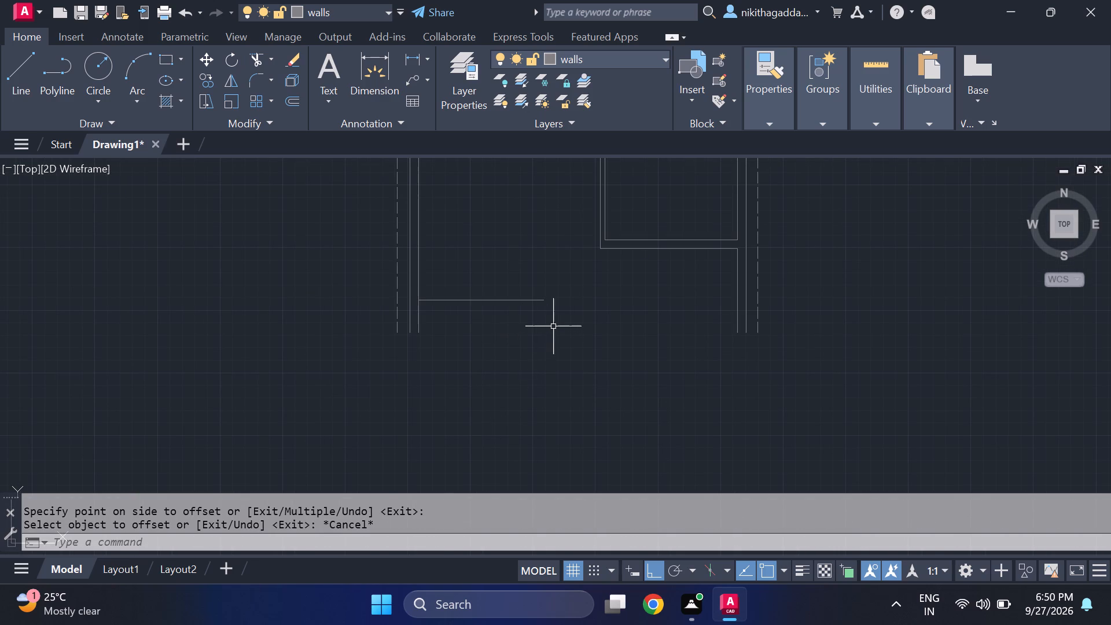
scroll(567, 315, "up", 1)
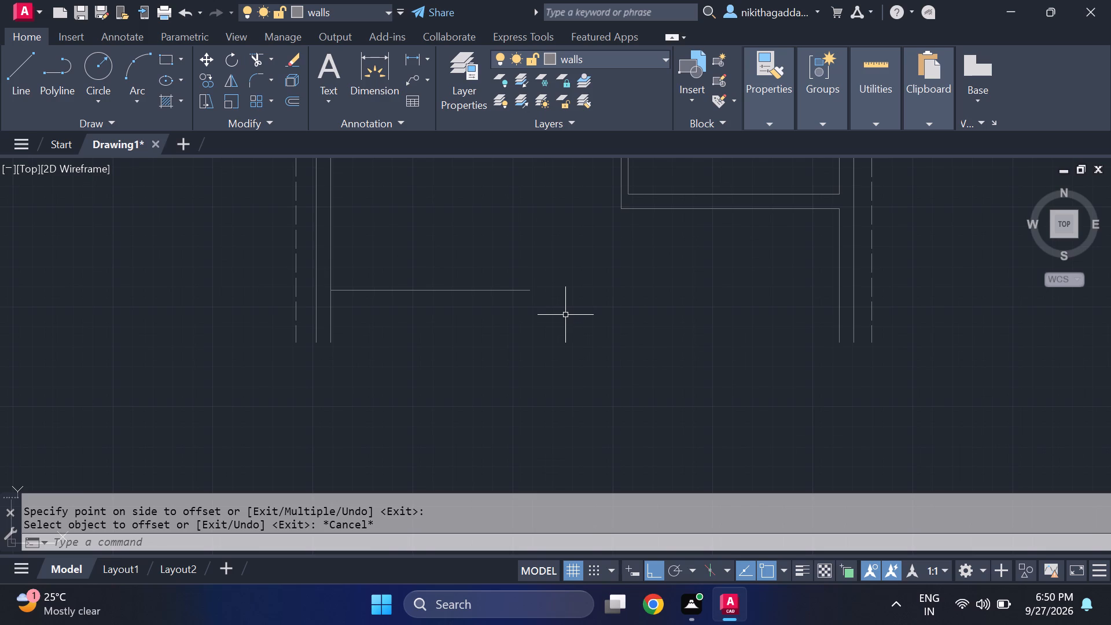
type("of")
key("Return")
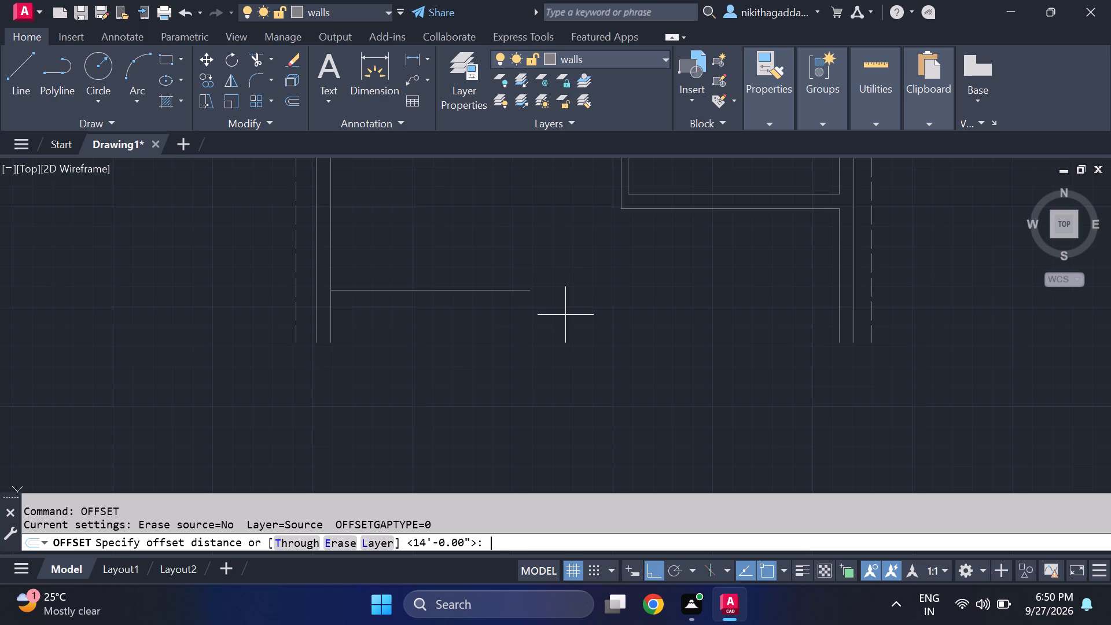
key("9")
key("shift+quotedbl")
key("Return")
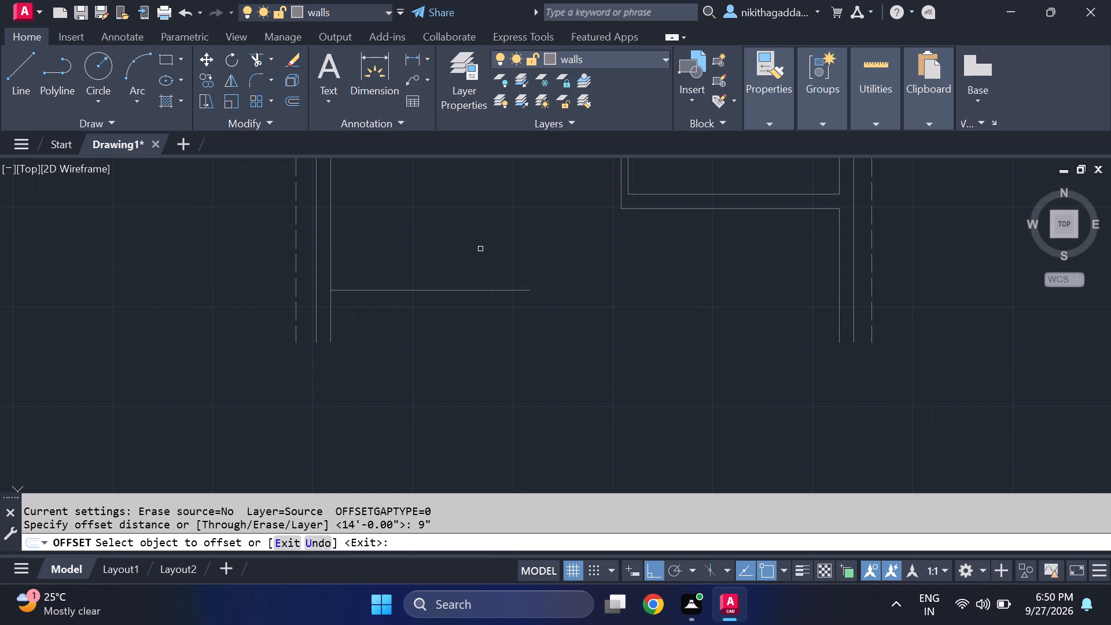
left_click(472, 290)
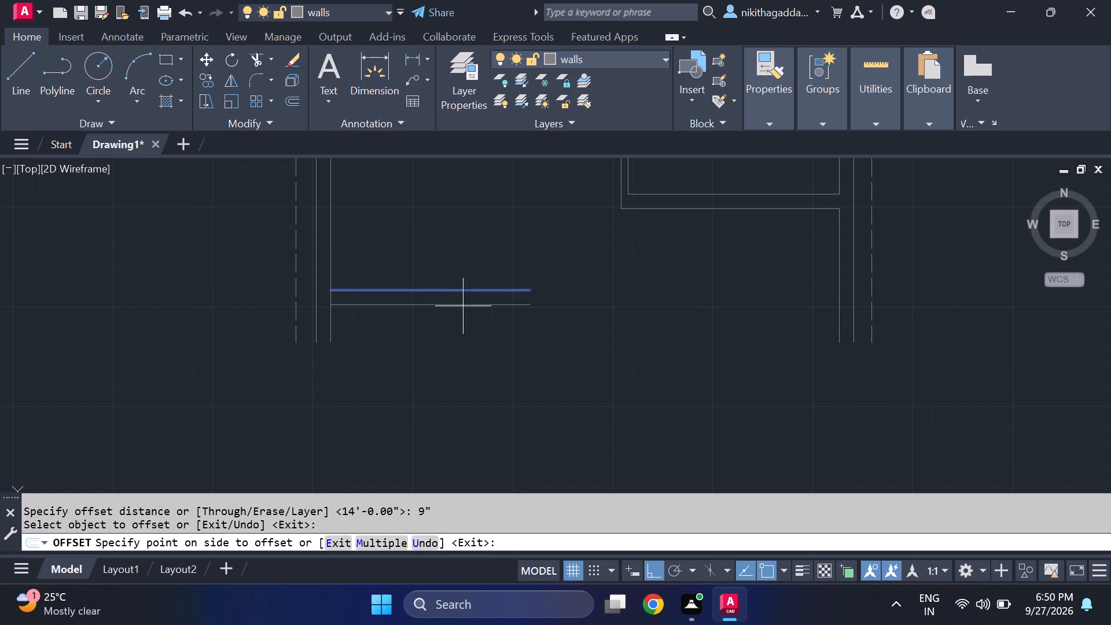
left_click(454, 320)
key("Escape")
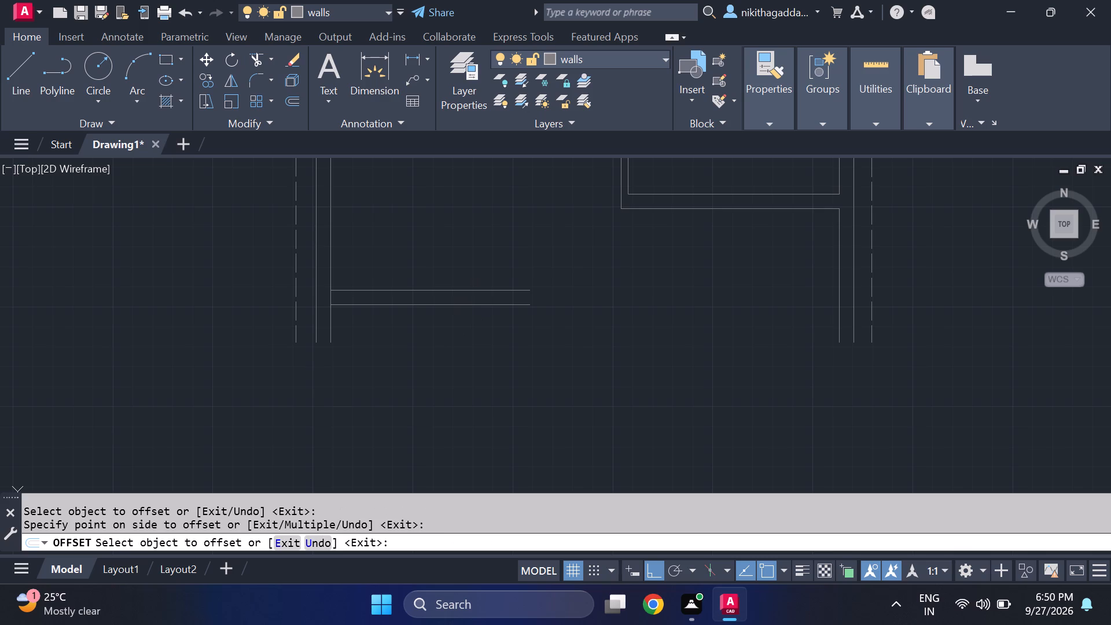
Draw a line from the lower-left wall's top right end down to the outer walls' end level and across to the right outer wall's inner line.
key("l")
key("Return")
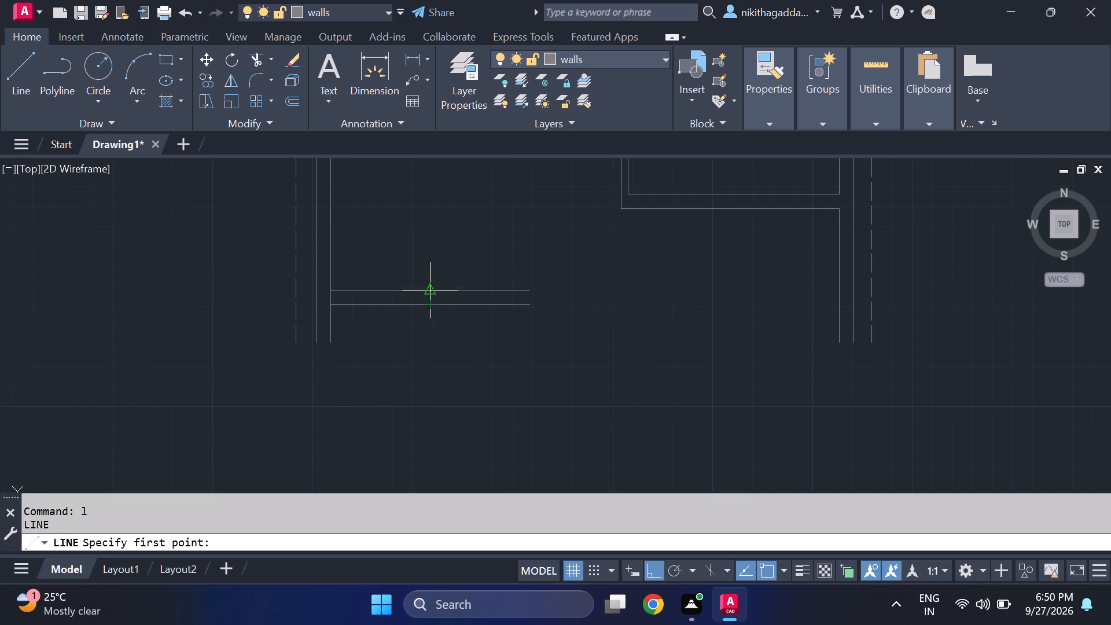
left_click(534, 290)
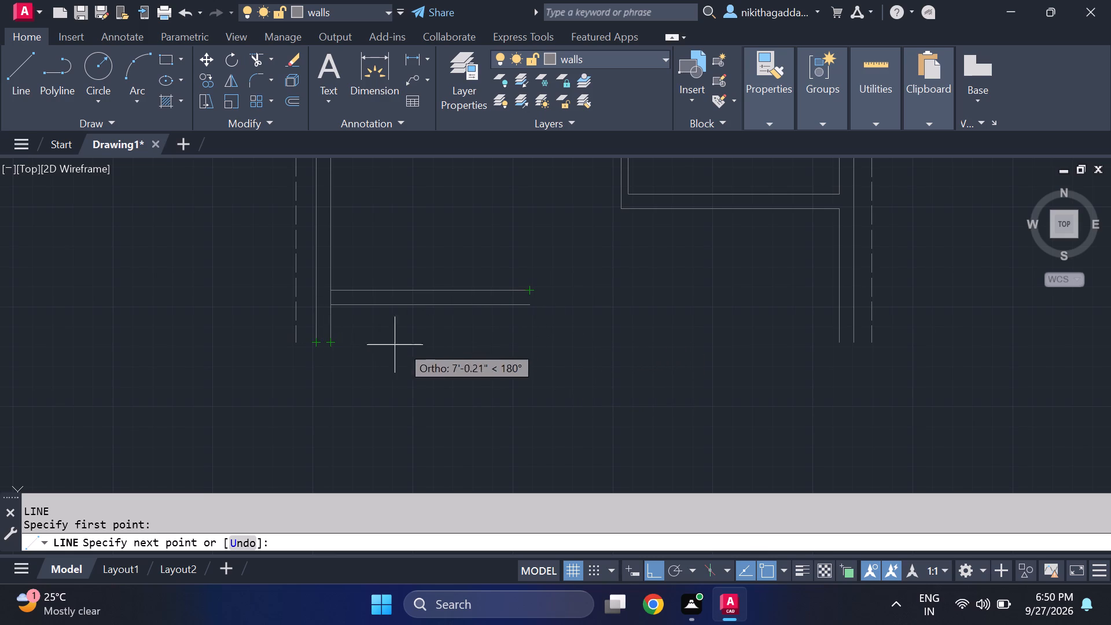
left_click(531, 340)
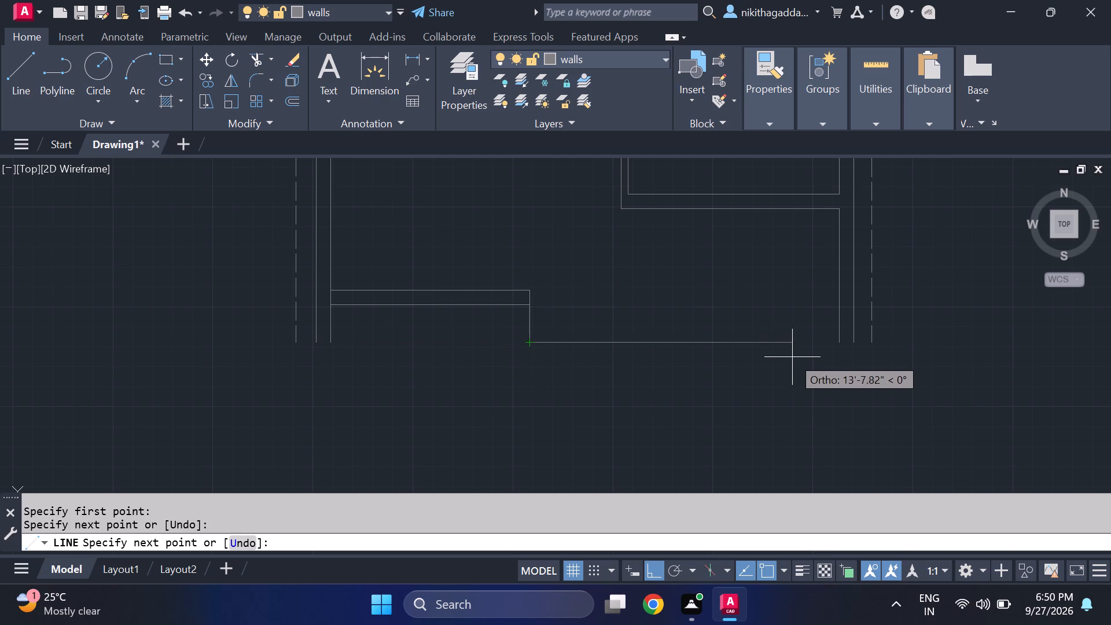
left_click(837, 346)
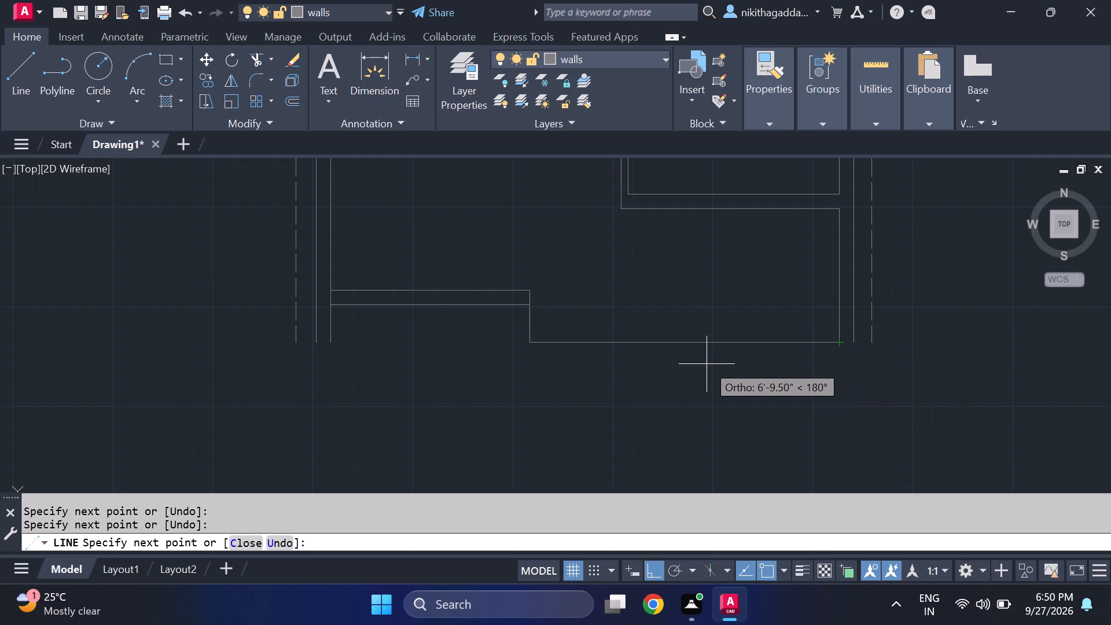
key("Escape")
Draw a line 9" leftward from the lower-left wall's bottom right end, continuing about 2'-7" downward past the front line.
key("l")
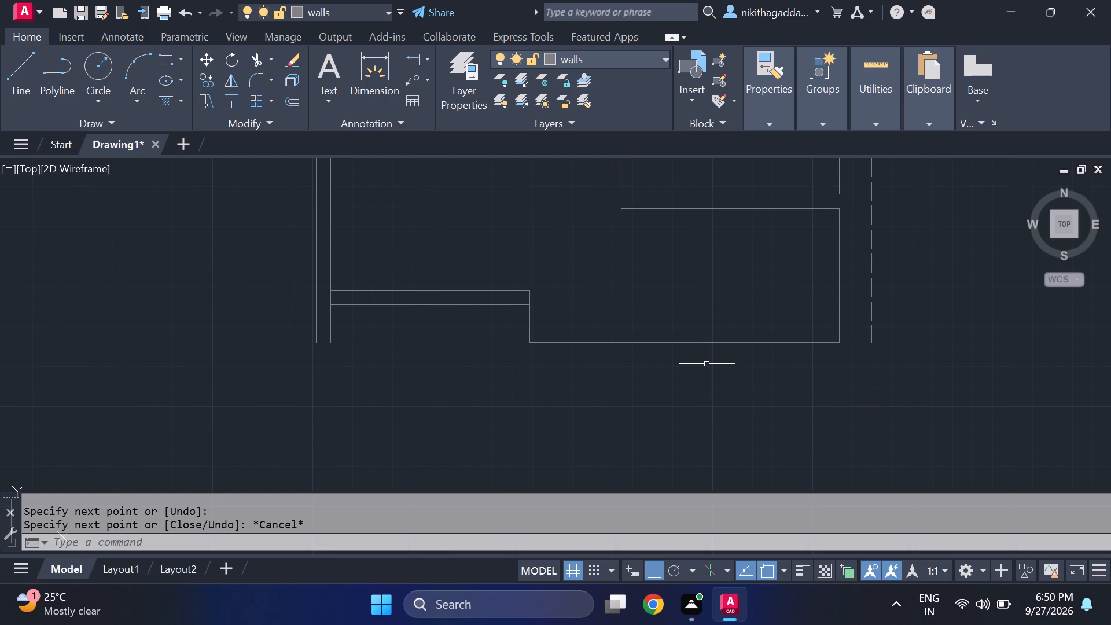
key("Return")
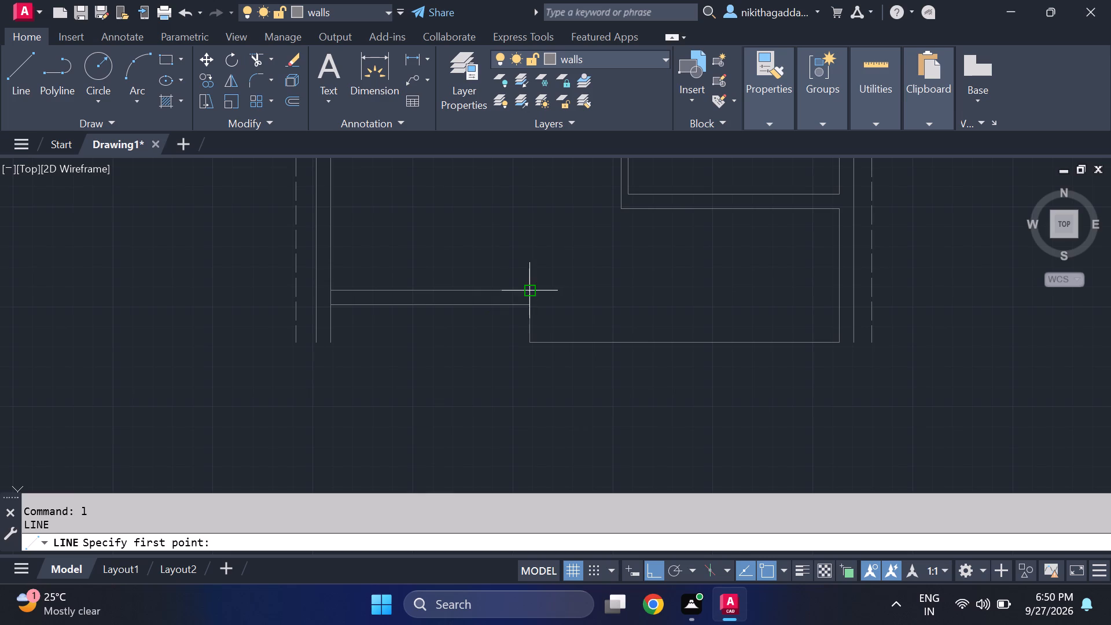
scroll(511, 321, "up", 2)
left_click(554, 278)
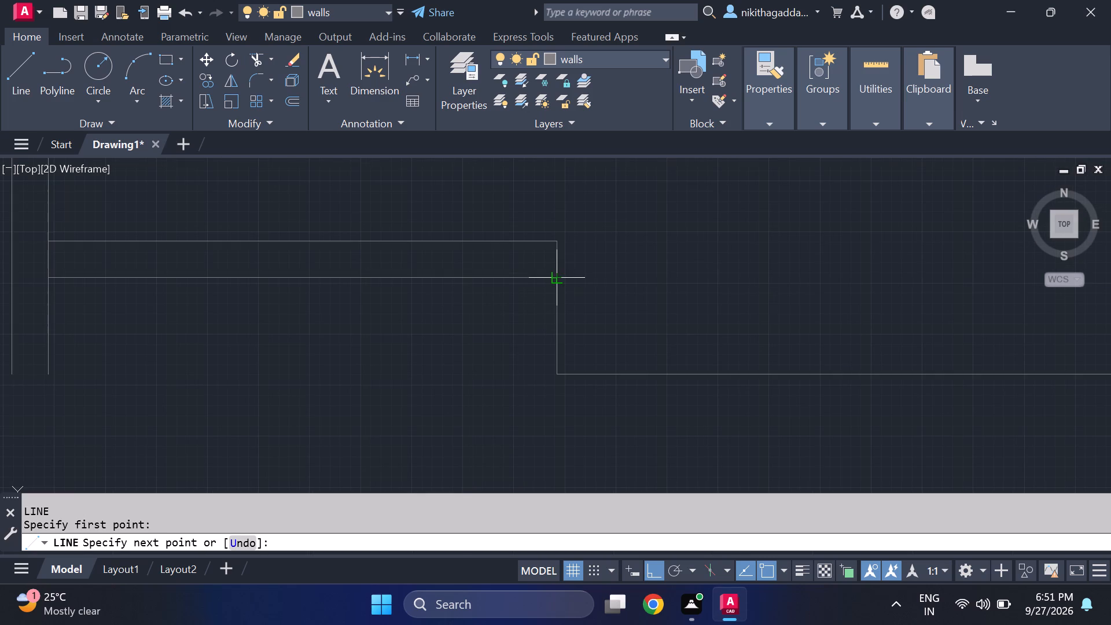
type("9\"")
key("Return")
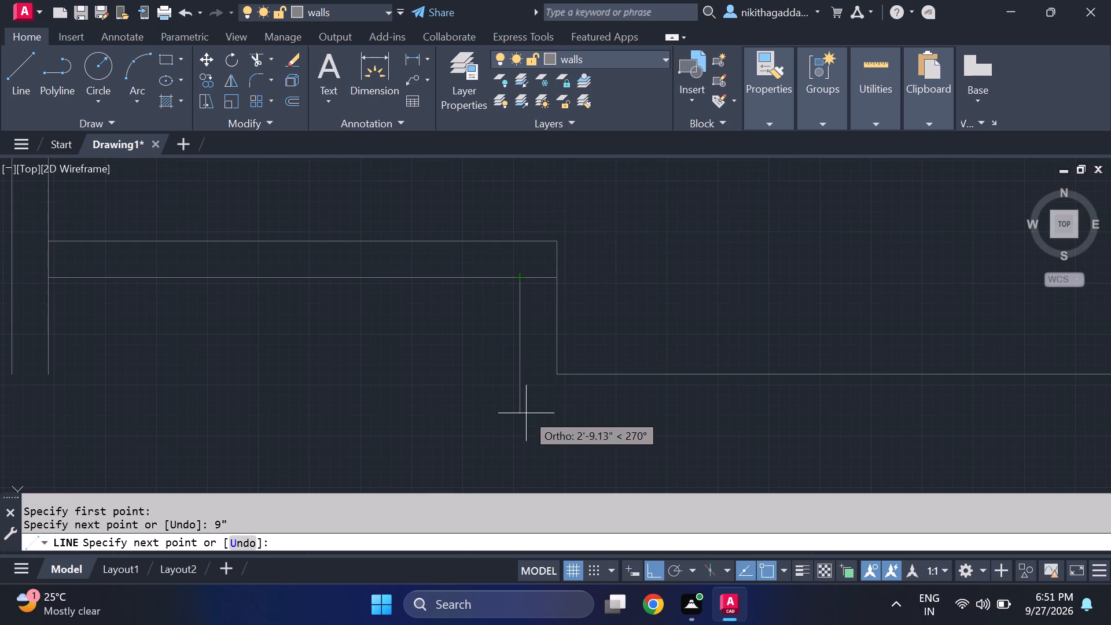
scroll(525, 405, "down", 2)
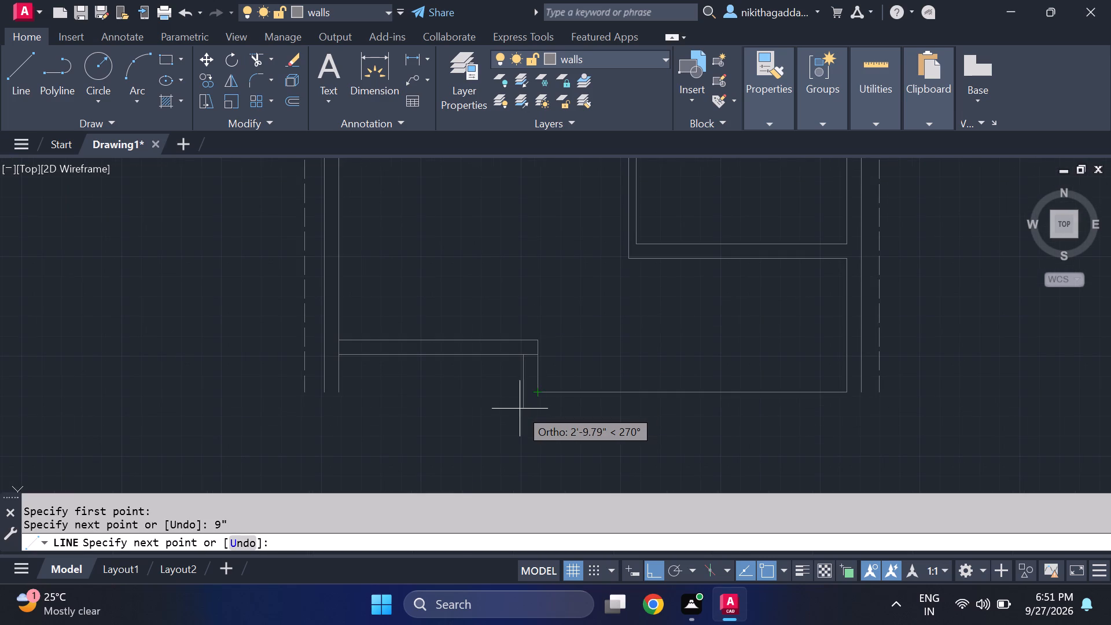
scroll(535, 407, "up", 1)
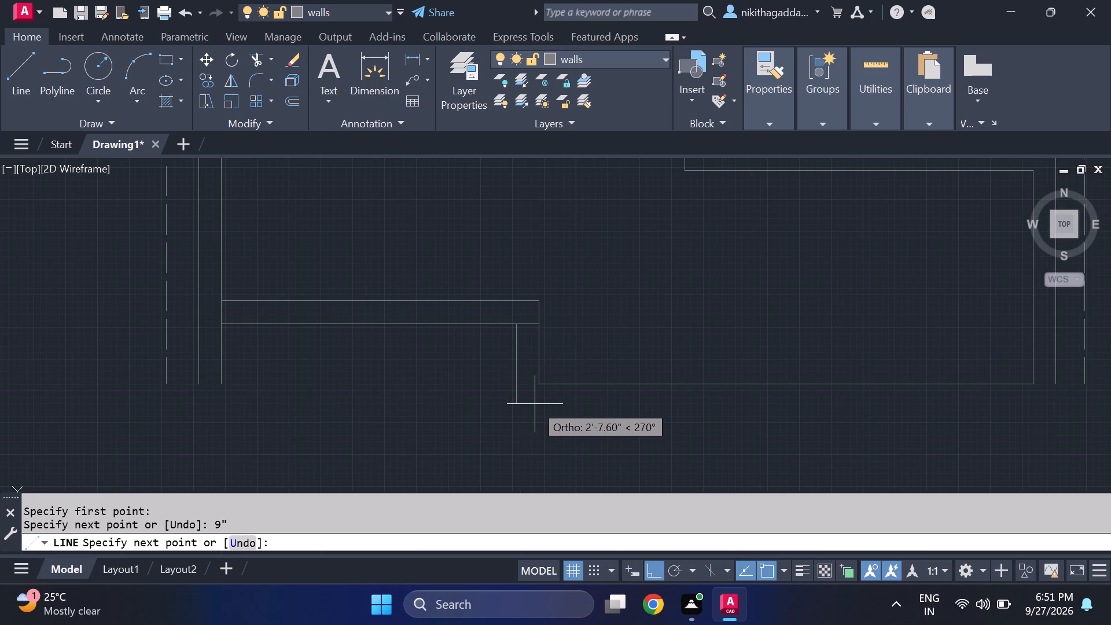
scroll(534, 402, "up", 2)
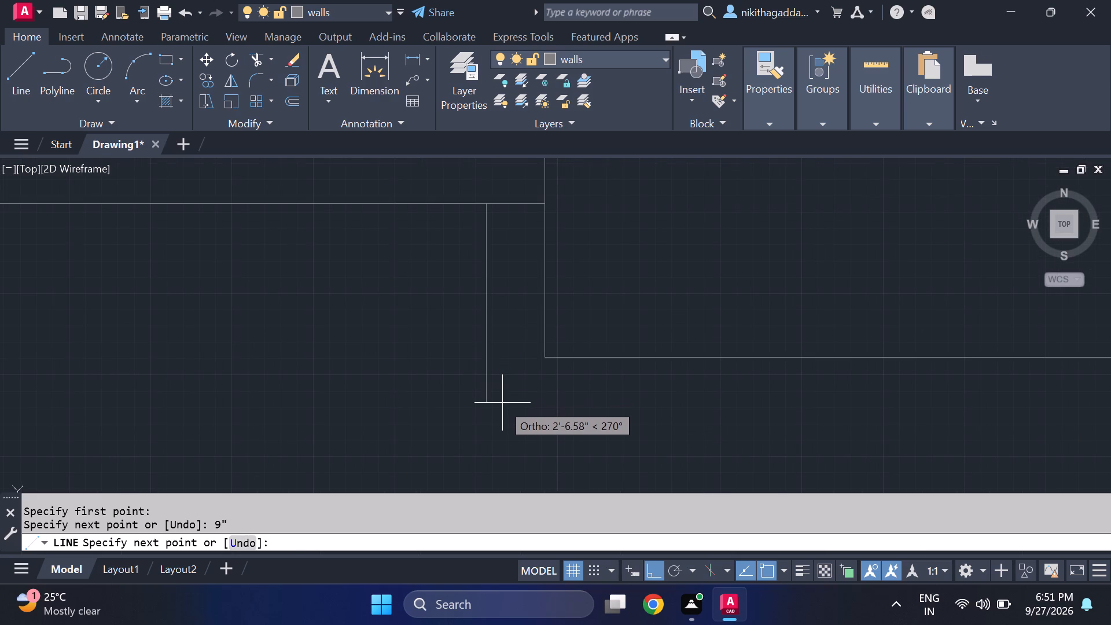
left_click(499, 405)
key("Escape")
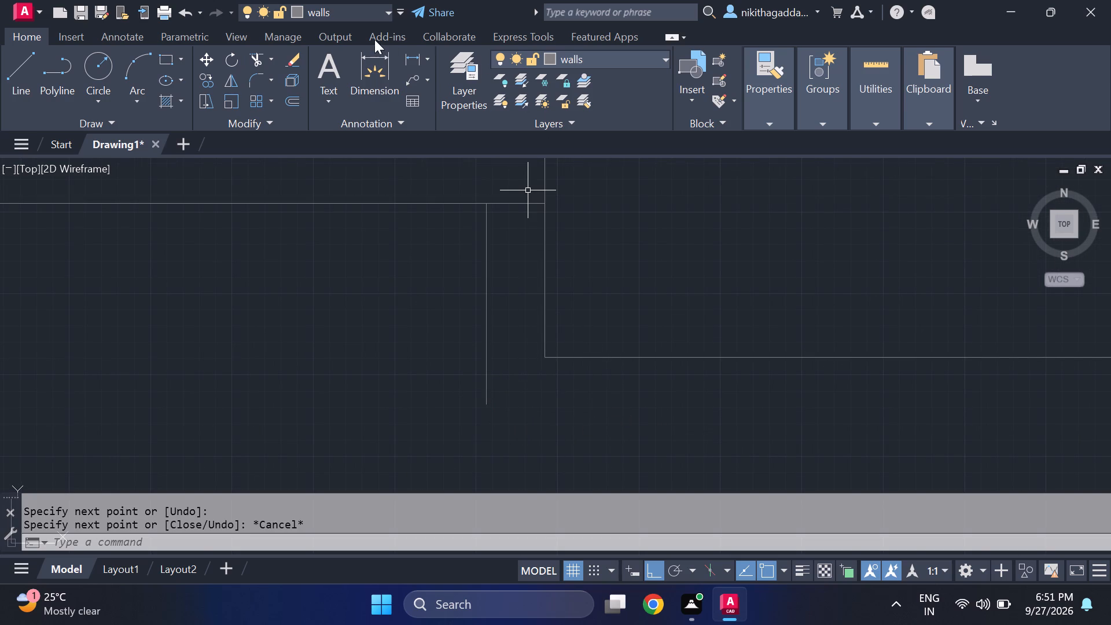
Draw a 9" line downward from the front line near the step, then across and up to the step's new vertical line.
key("l")
key("Return")
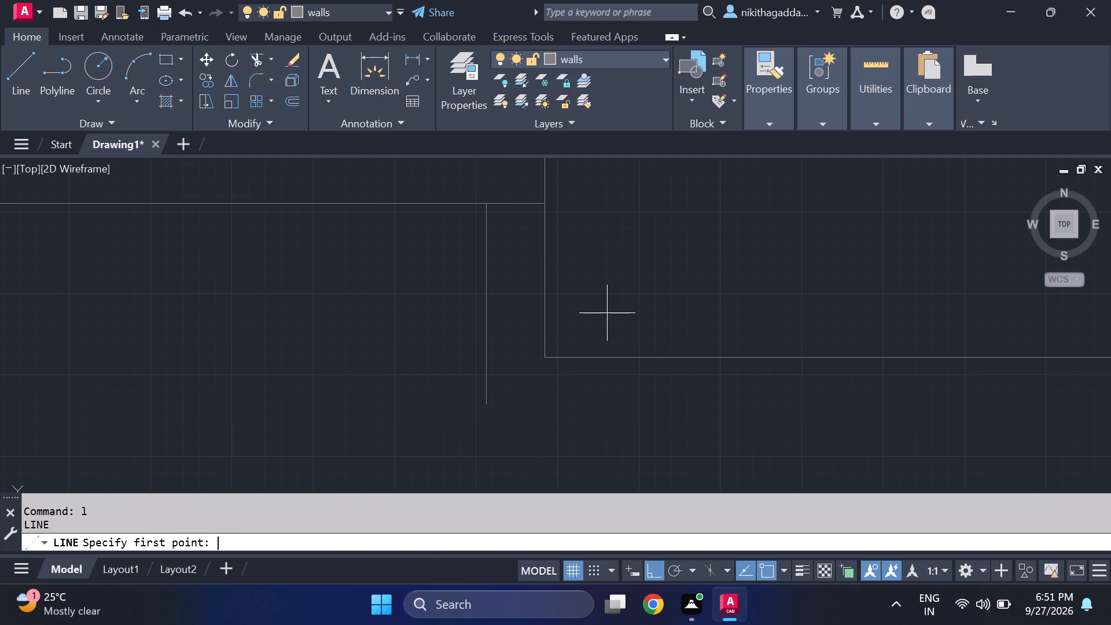
left_click(592, 362)
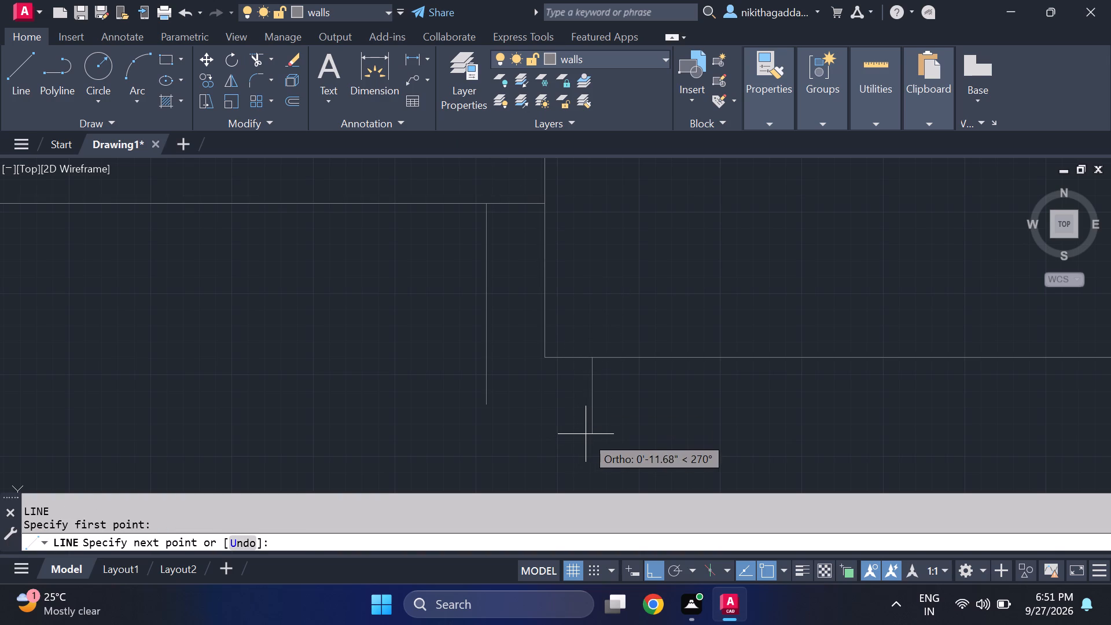
type("9\"")
key("Return")
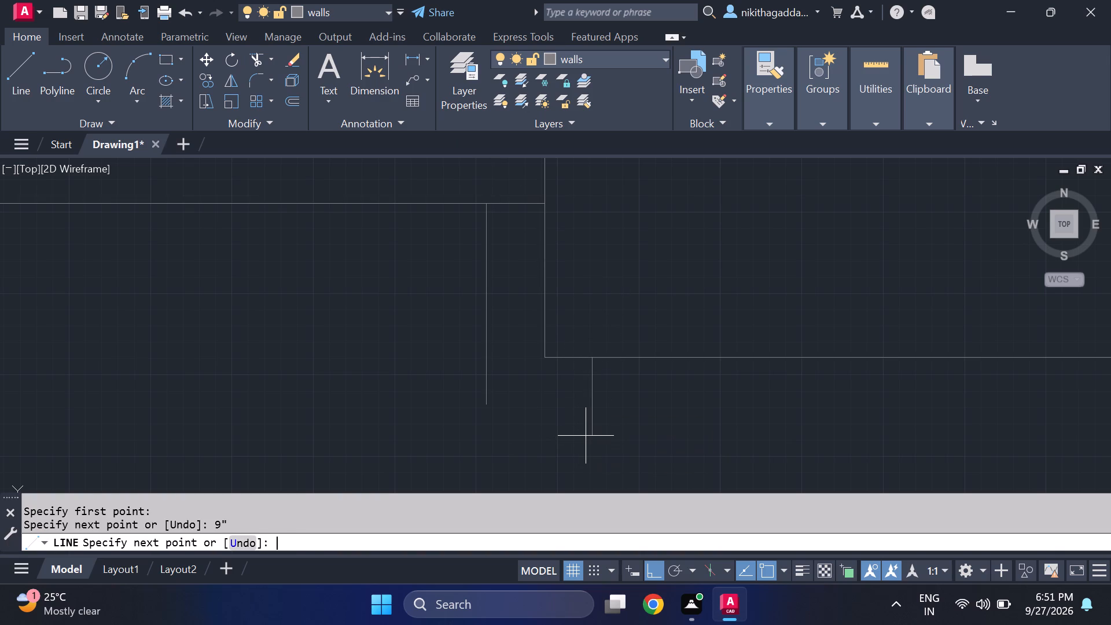
left_click(487, 409)
key("ctrl+z")
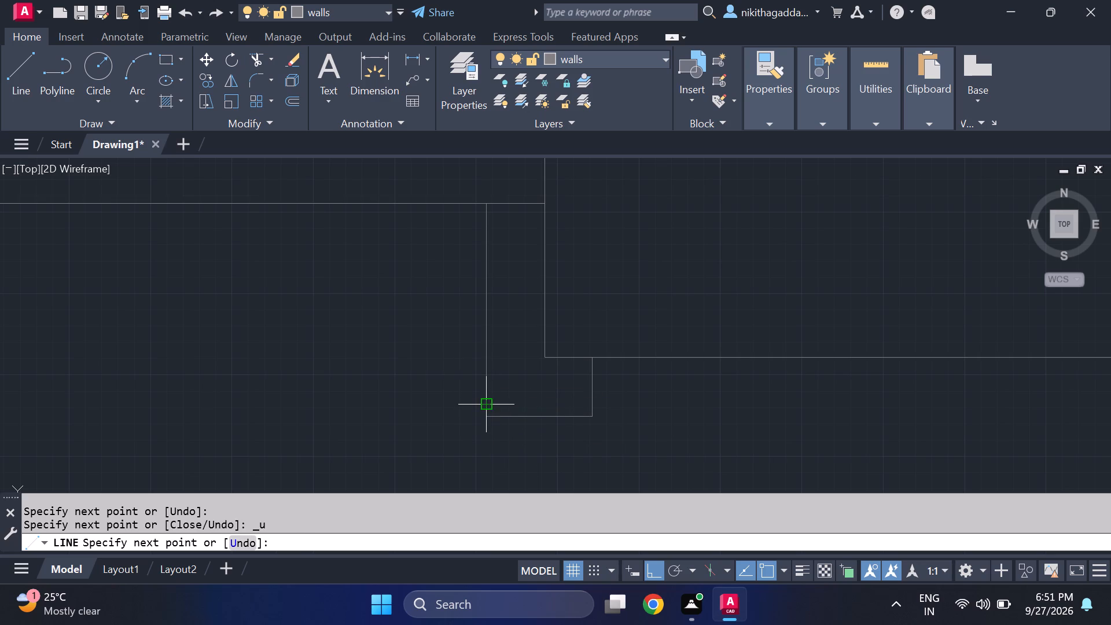
left_click(487, 420)
left_click(487, 400)
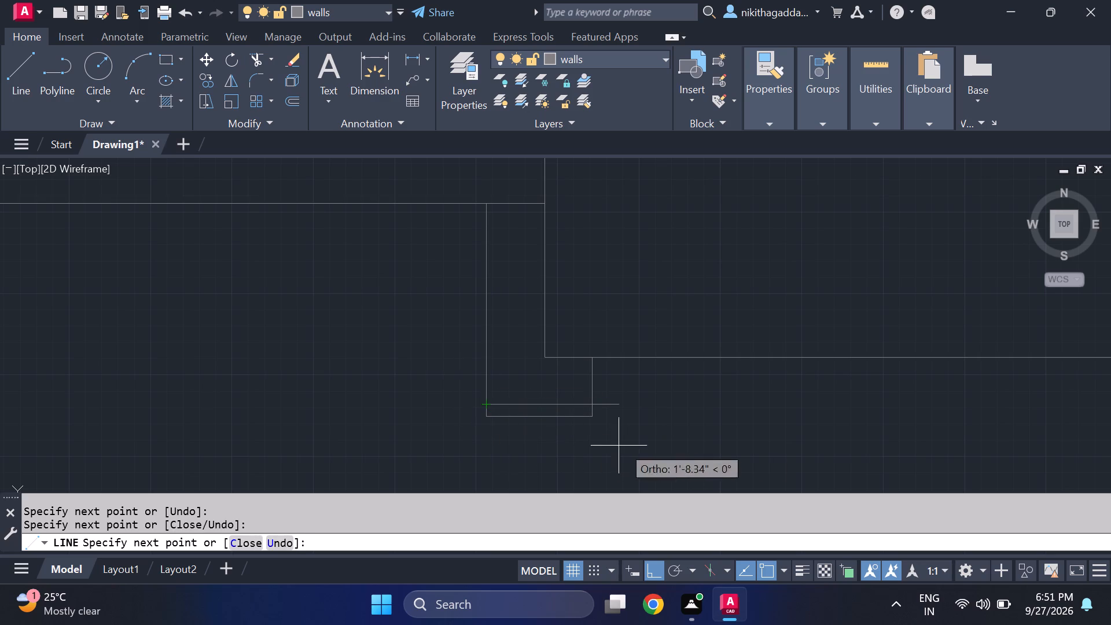
key("Escape")
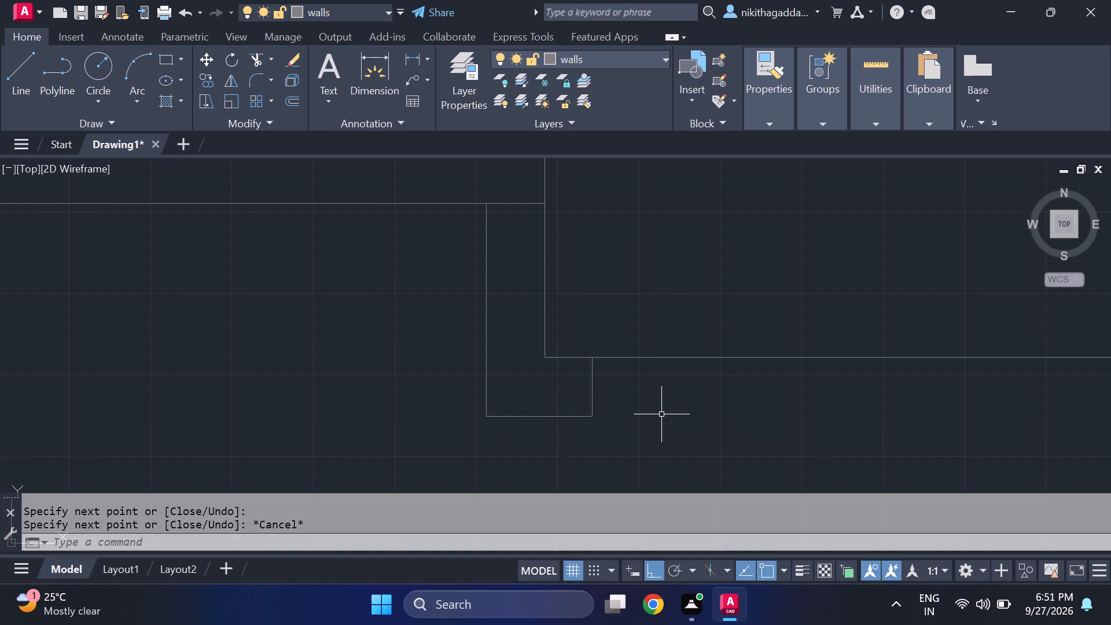
Trim away the short 9" vertical line hanging from the front line near the step.
type("tr")
key("Return")
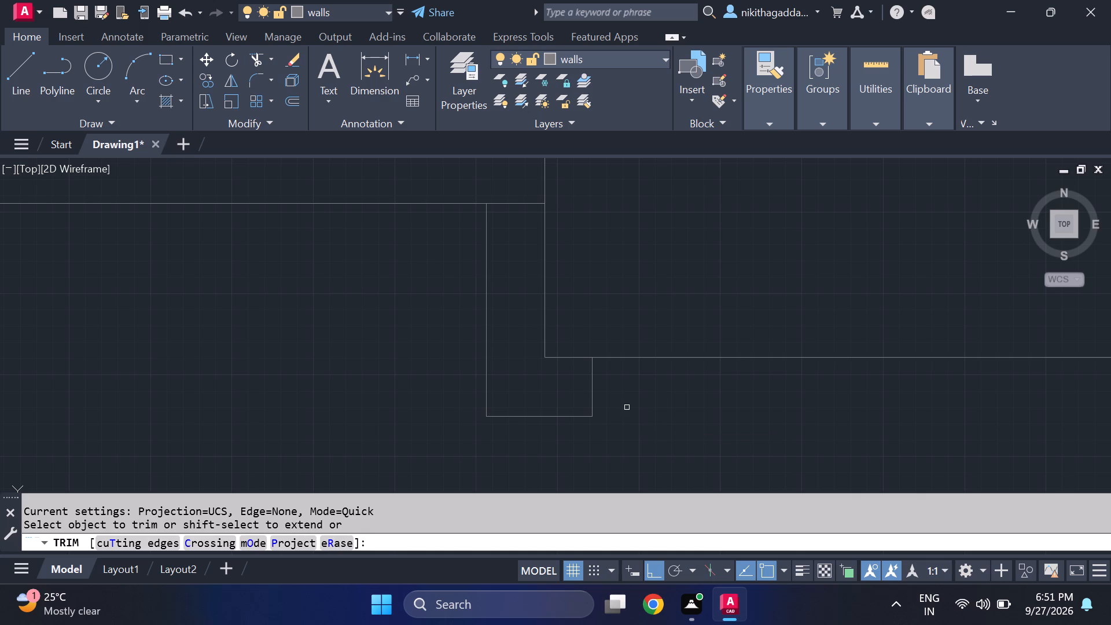
left_click_drag(616, 390, 529, 387)
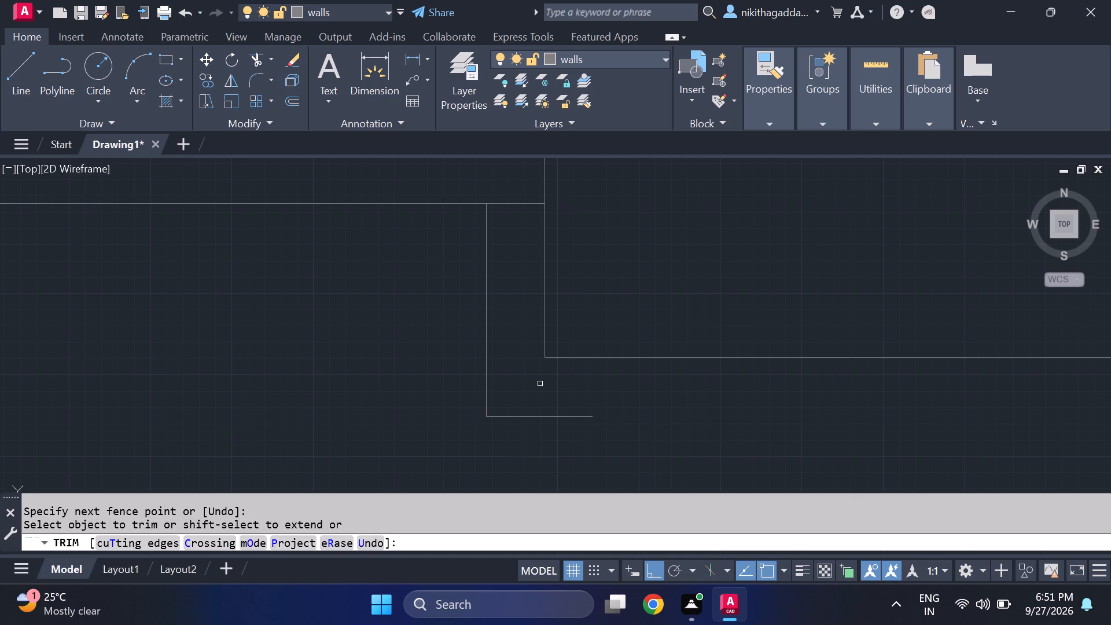
key("Escape")
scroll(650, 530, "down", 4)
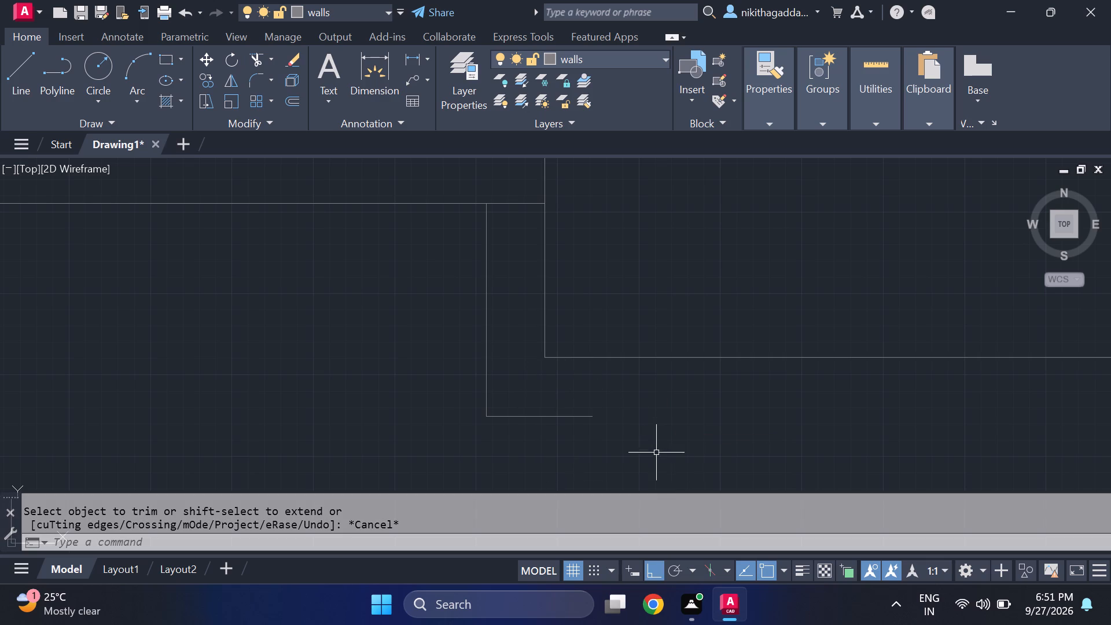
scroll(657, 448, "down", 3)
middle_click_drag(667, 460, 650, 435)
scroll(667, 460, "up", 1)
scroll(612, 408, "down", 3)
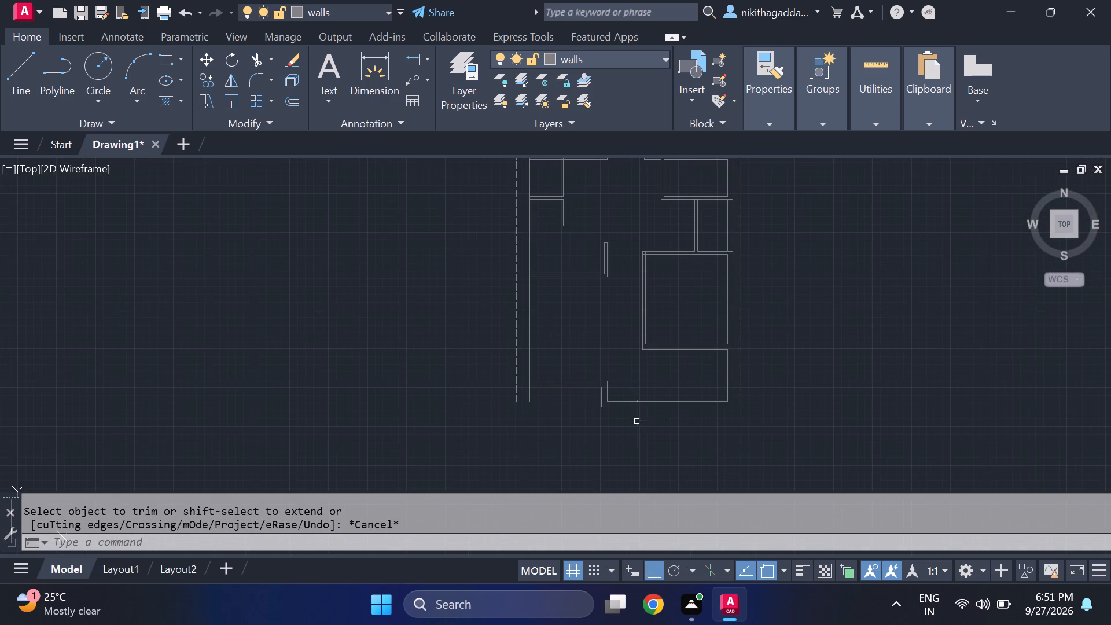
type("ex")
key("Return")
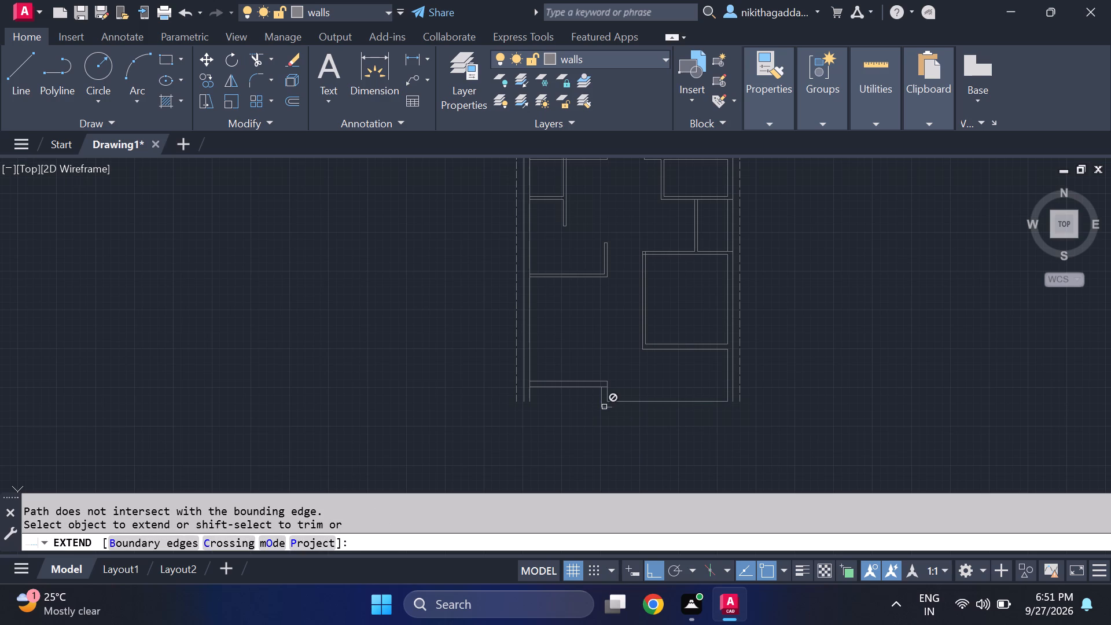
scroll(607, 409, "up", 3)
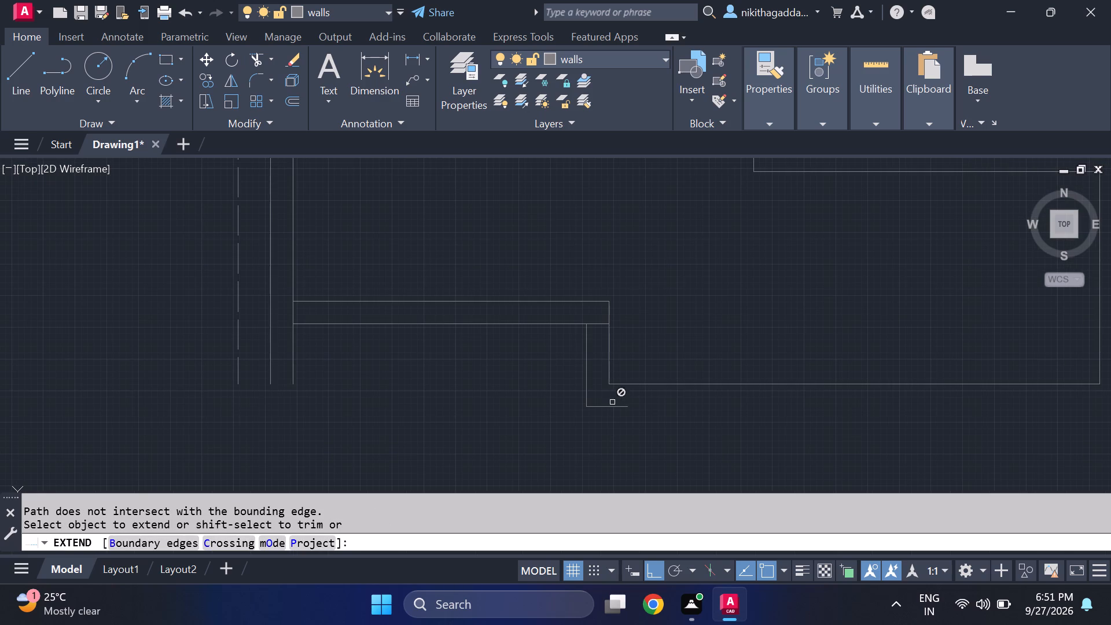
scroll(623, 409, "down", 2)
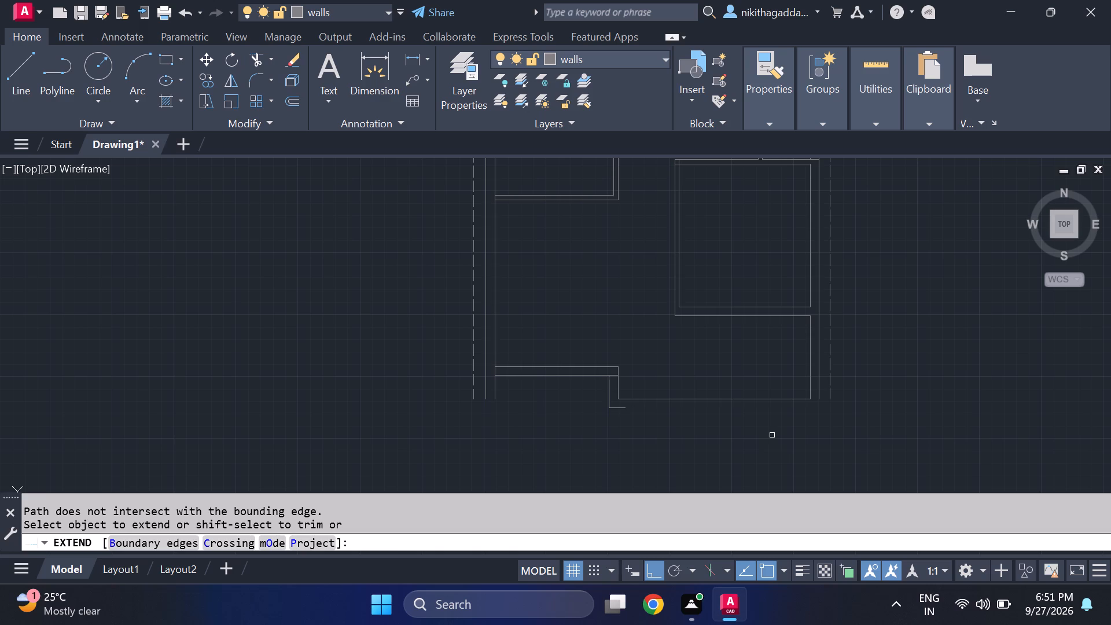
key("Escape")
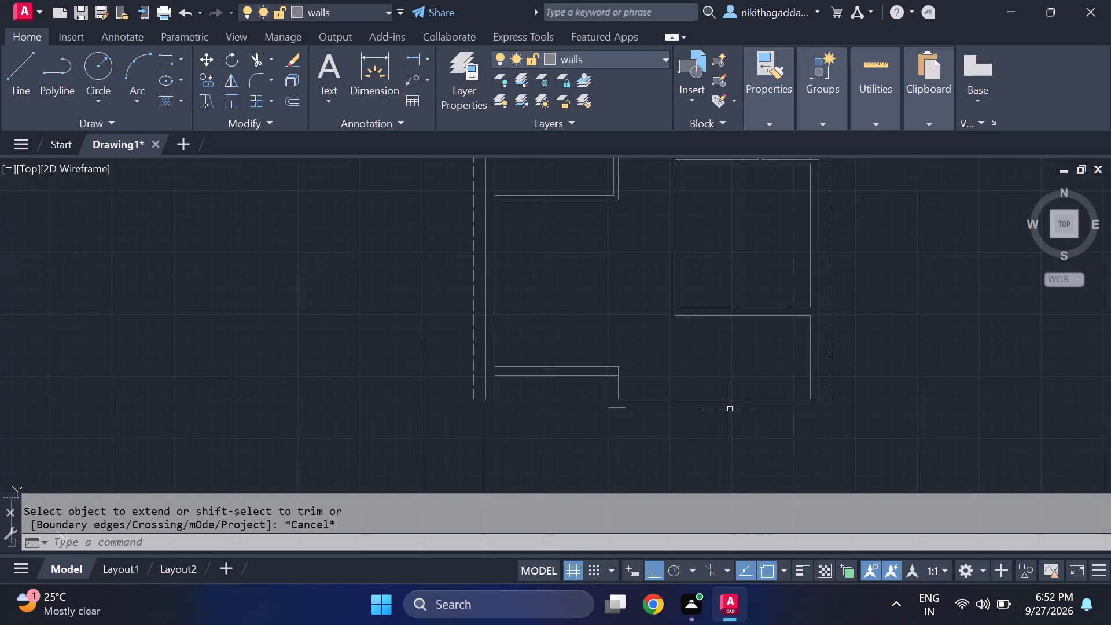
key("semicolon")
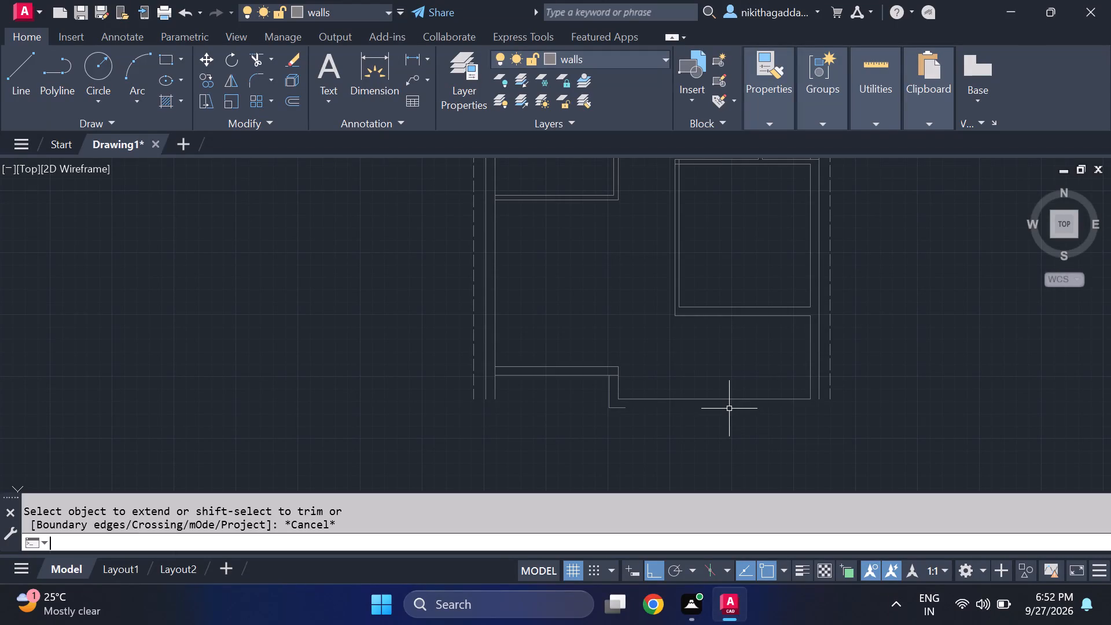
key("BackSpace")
Draw a line about 7'-4" below the outer walls' ends, spanning their outer faces, and up to the right outer wall's end.
key("l")
key("Return")
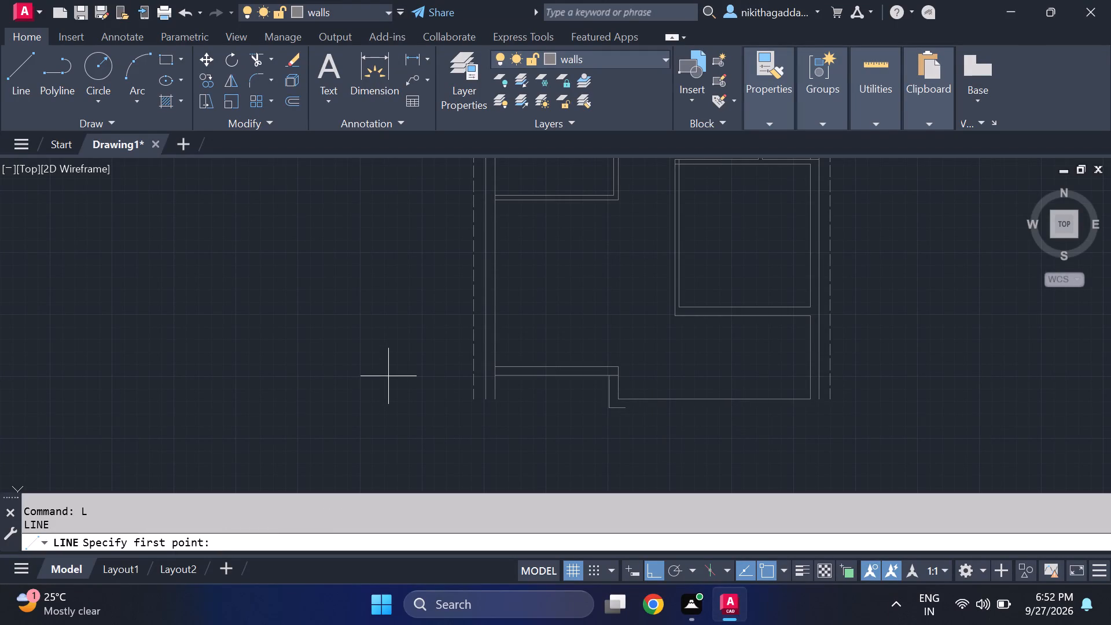
middle_click_drag(388, 374, 382, 333)
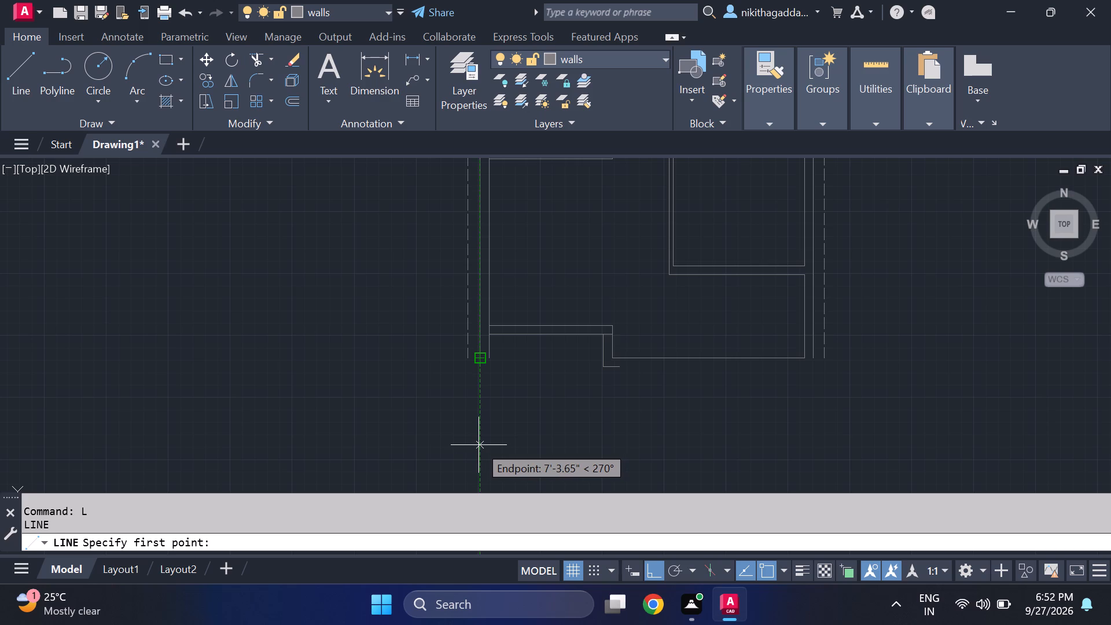
left_click(477, 444)
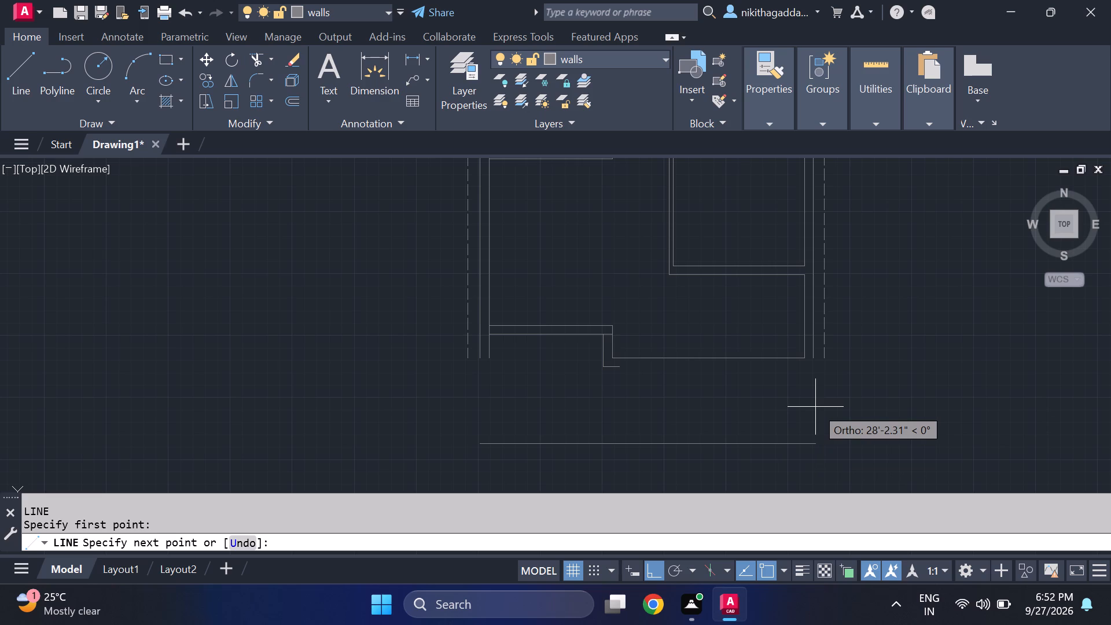
left_click(812, 444)
left_click(814, 359)
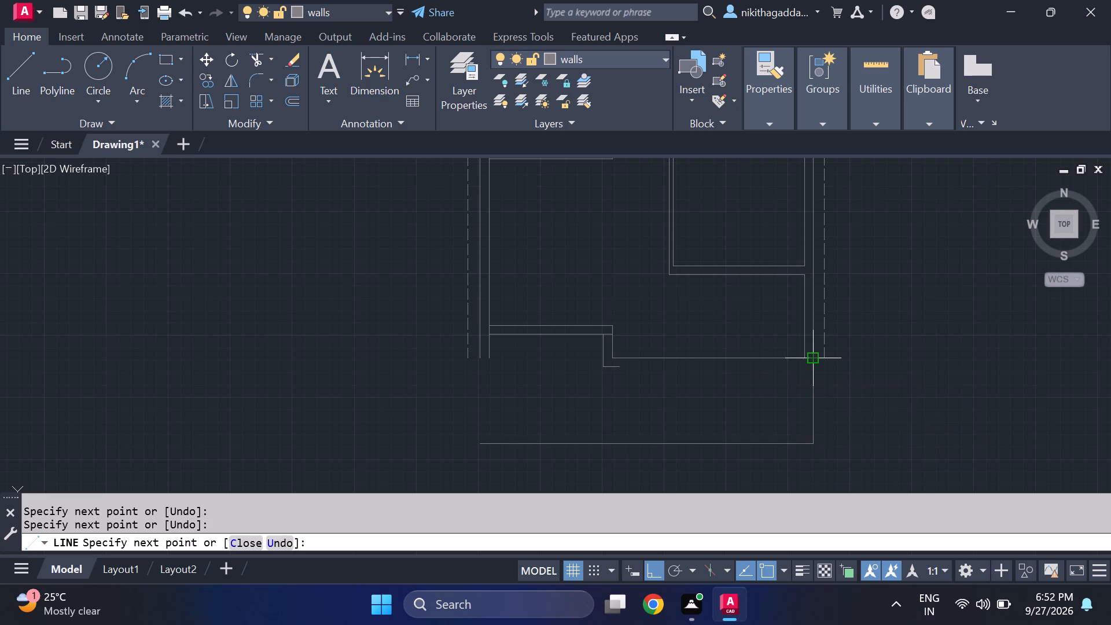
key("Escape")
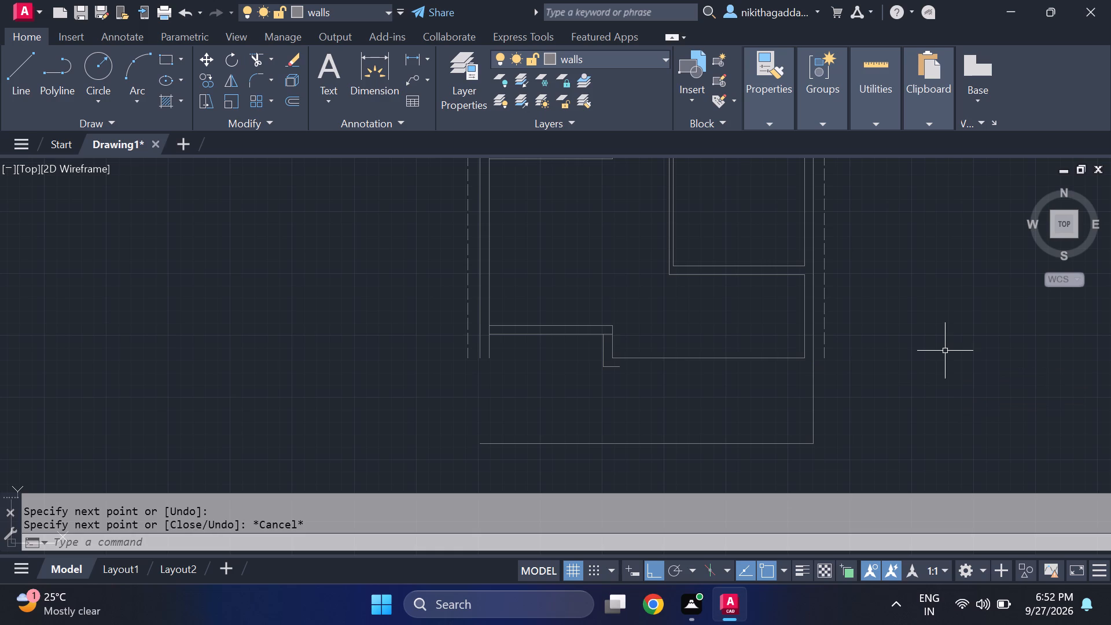
Extend the short lower line of the stepped front wall to the right outer wall's outer line.
scroll(843, 323, "up", 1)
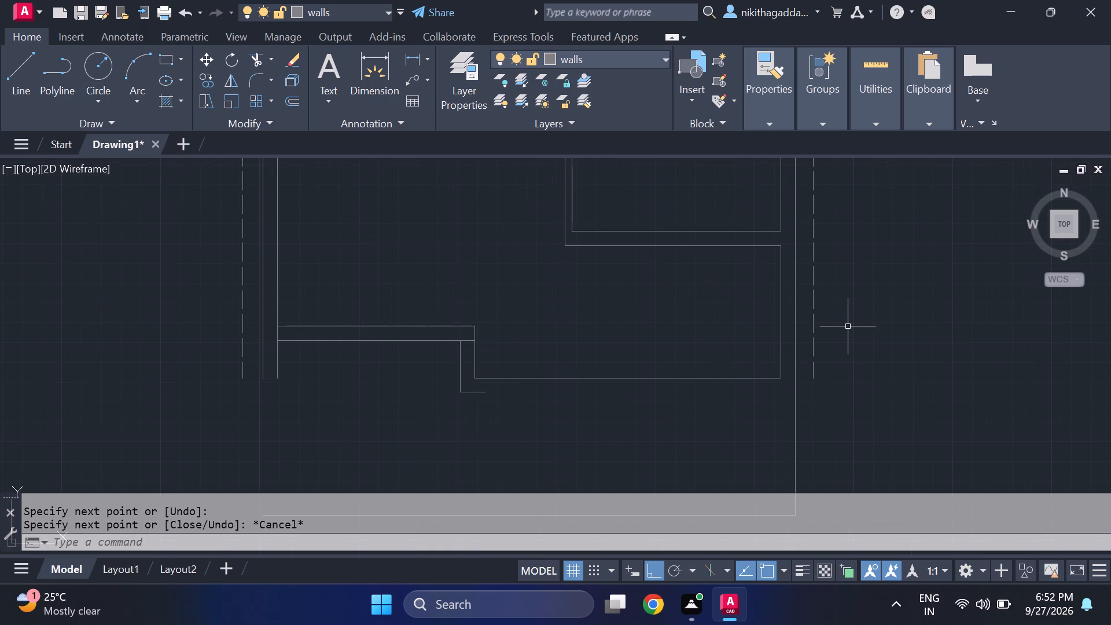
type("ex")
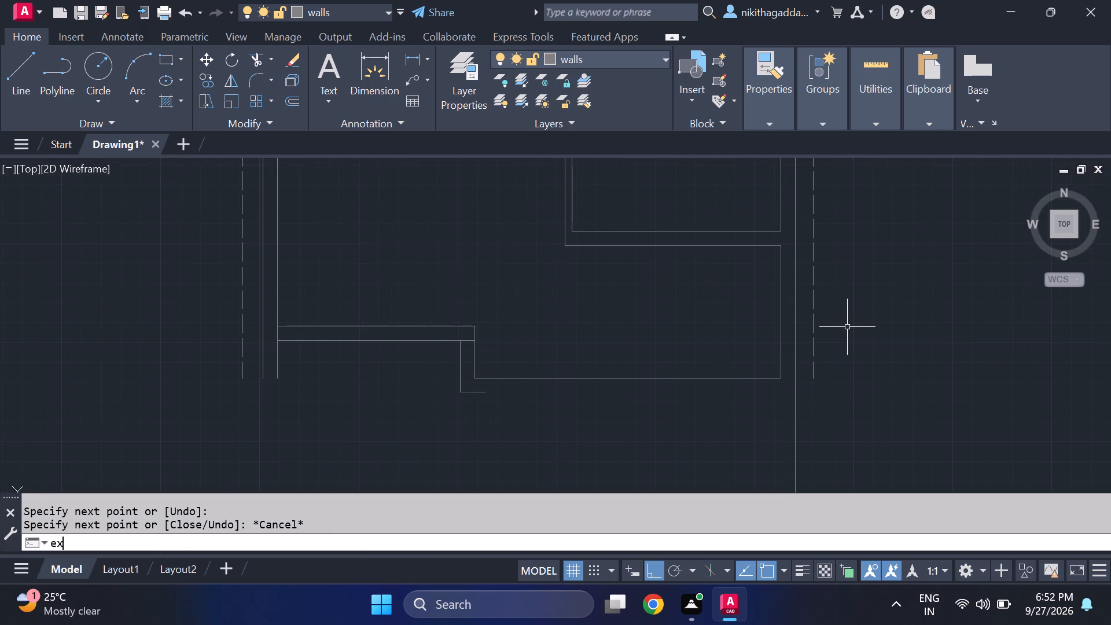
key("Return")
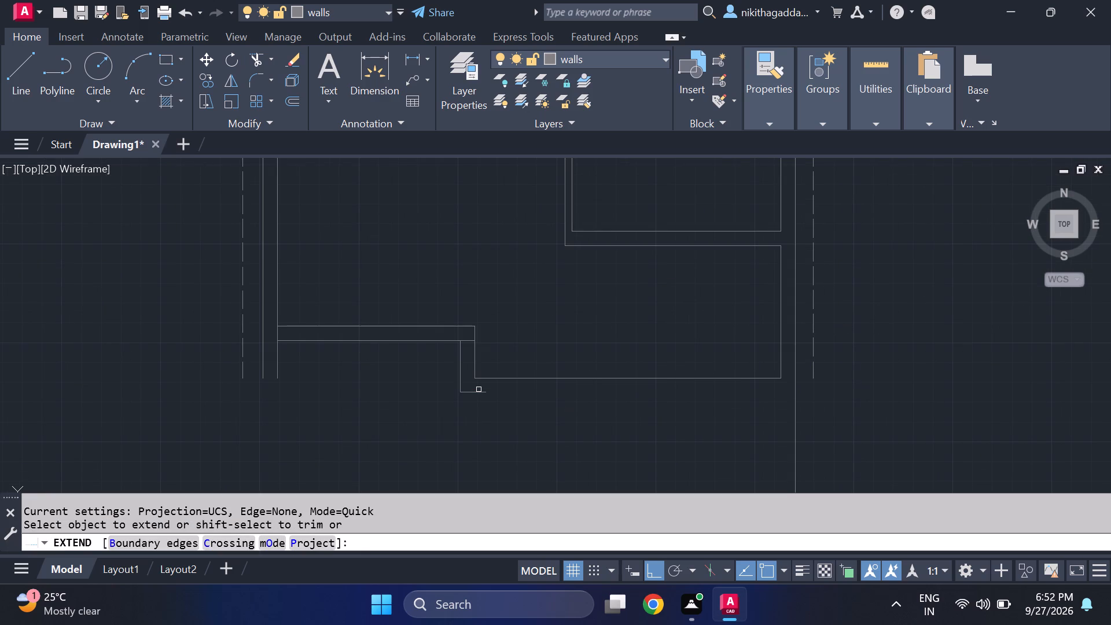
left_click(477, 392)
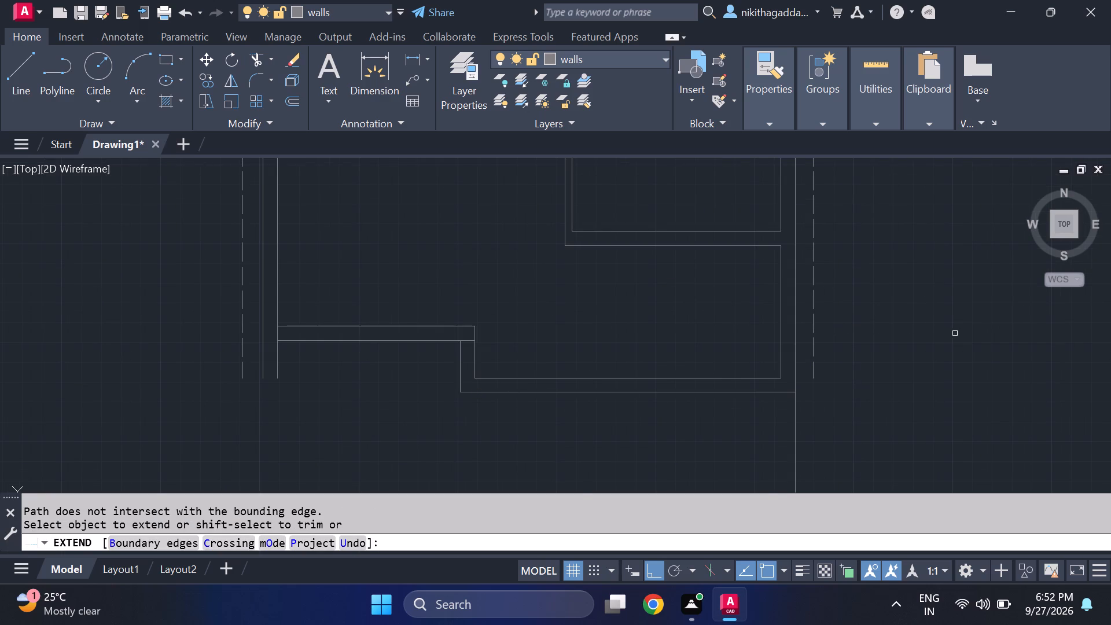
scroll(956, 337, "down", 1)
scroll(957, 337, "up", 1)
key("Escape")
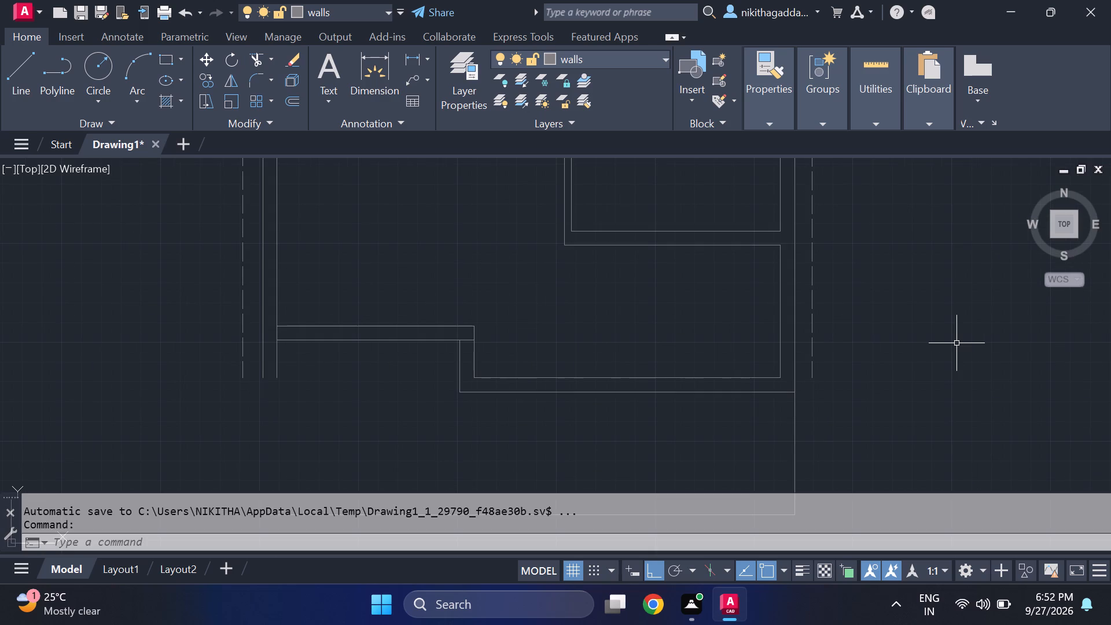
Trim away the short piece of the front wall's lower line between the step's two vertical lines.
type("tr")
key("Return")
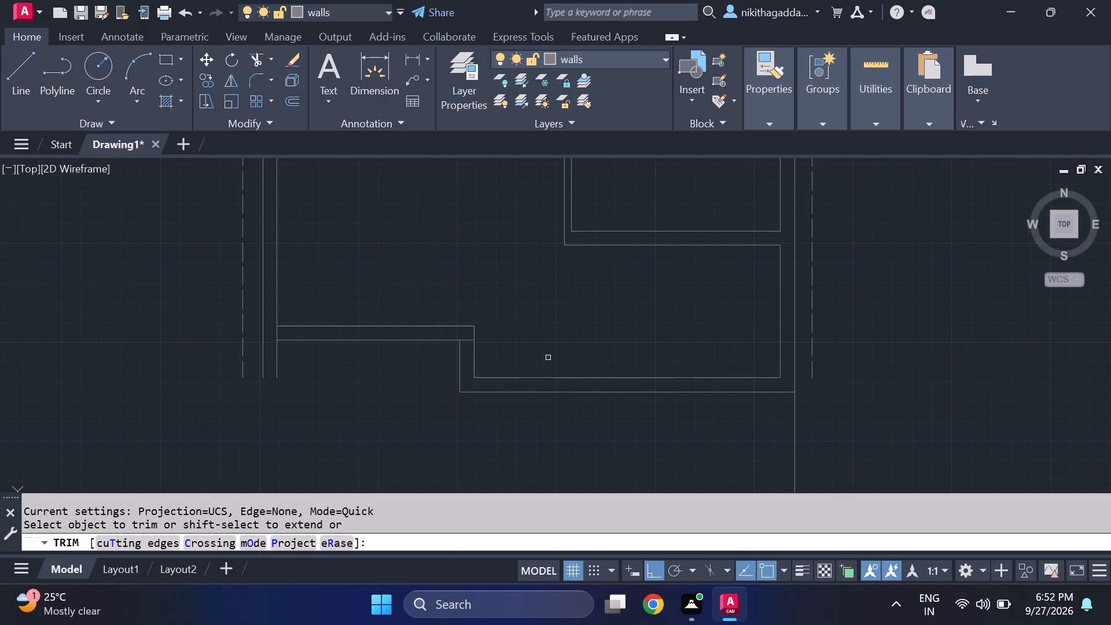
scroll(460, 333, "up", 1)
left_click_drag(470, 335, 476, 356)
scroll(480, 341, "down", 3)
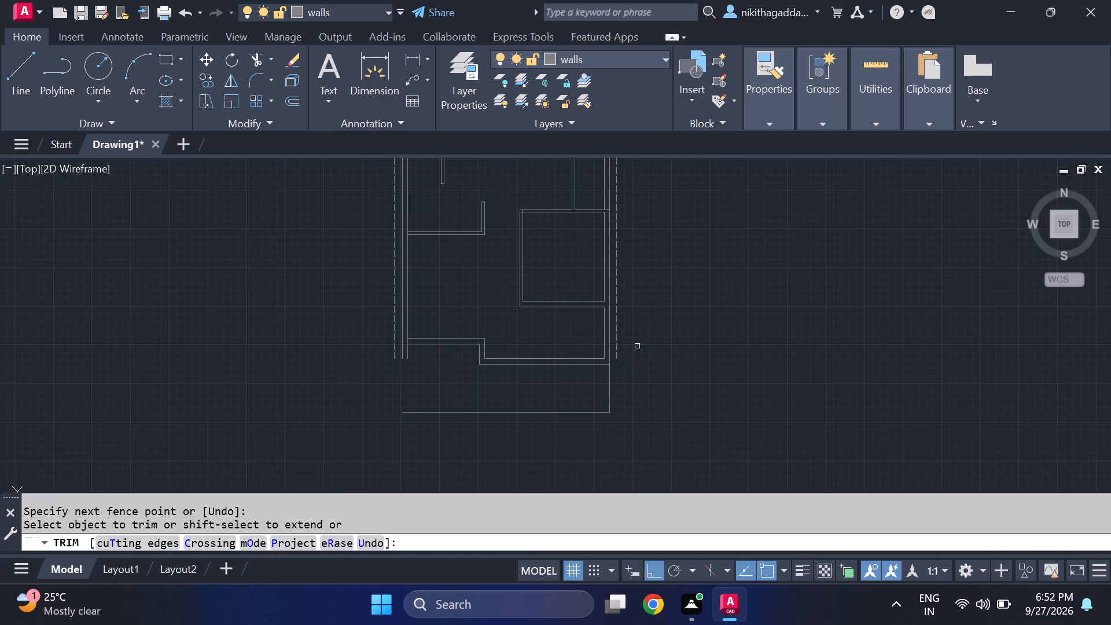
scroll(446, 399, "down", 2)
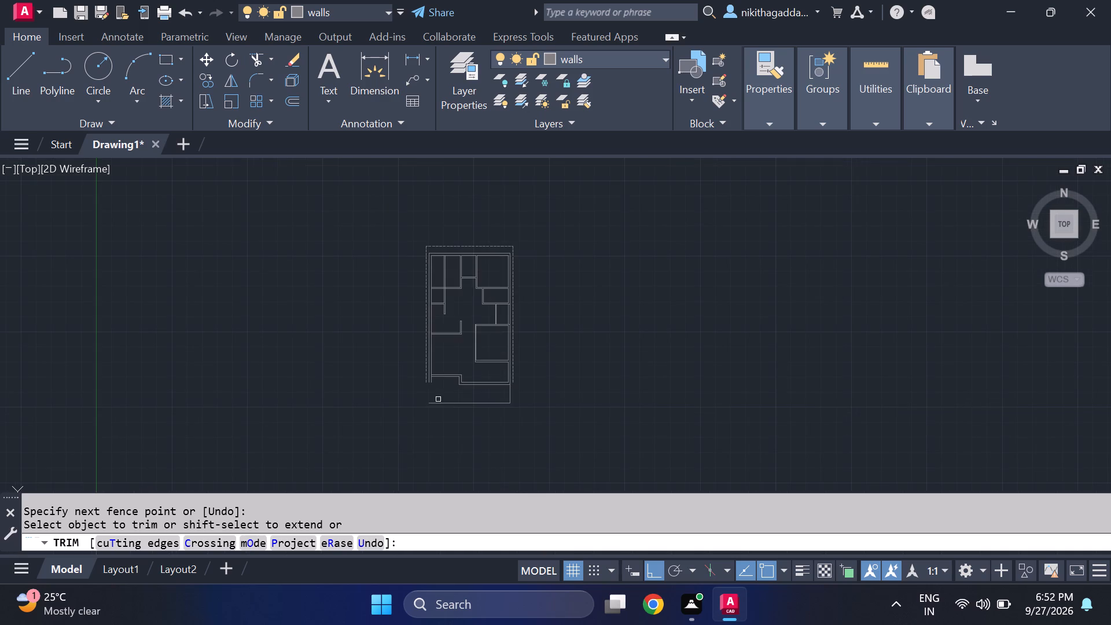
scroll(410, 390, "up", 2)
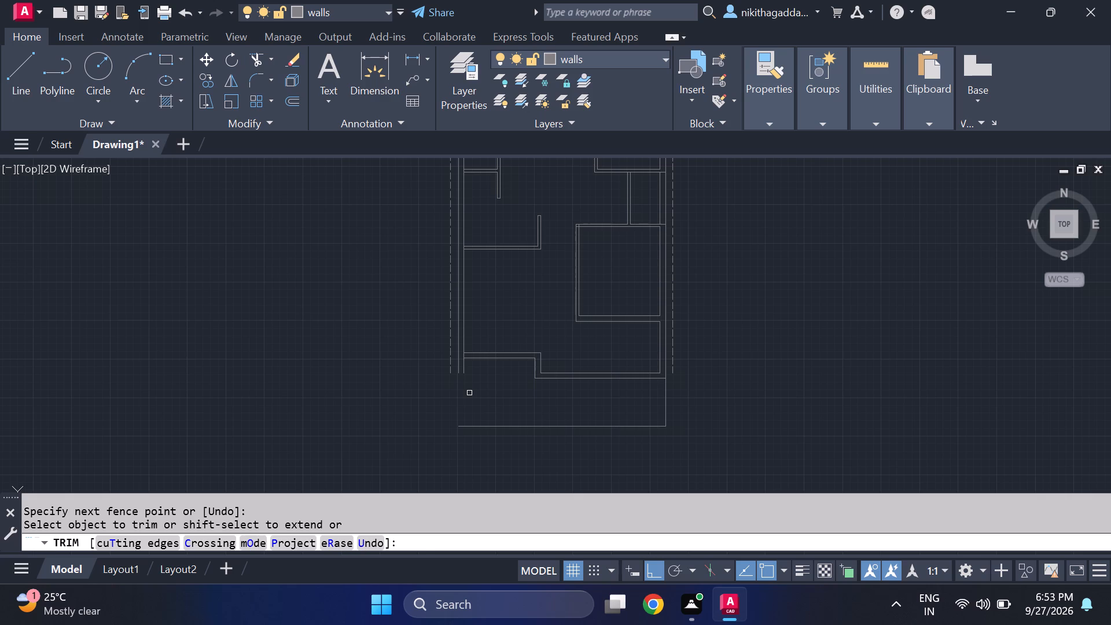
key("Escape")
Extend the left outer wall's outer line down to the lowest horizontal line in front of the house.
type("ex")
key("Return")
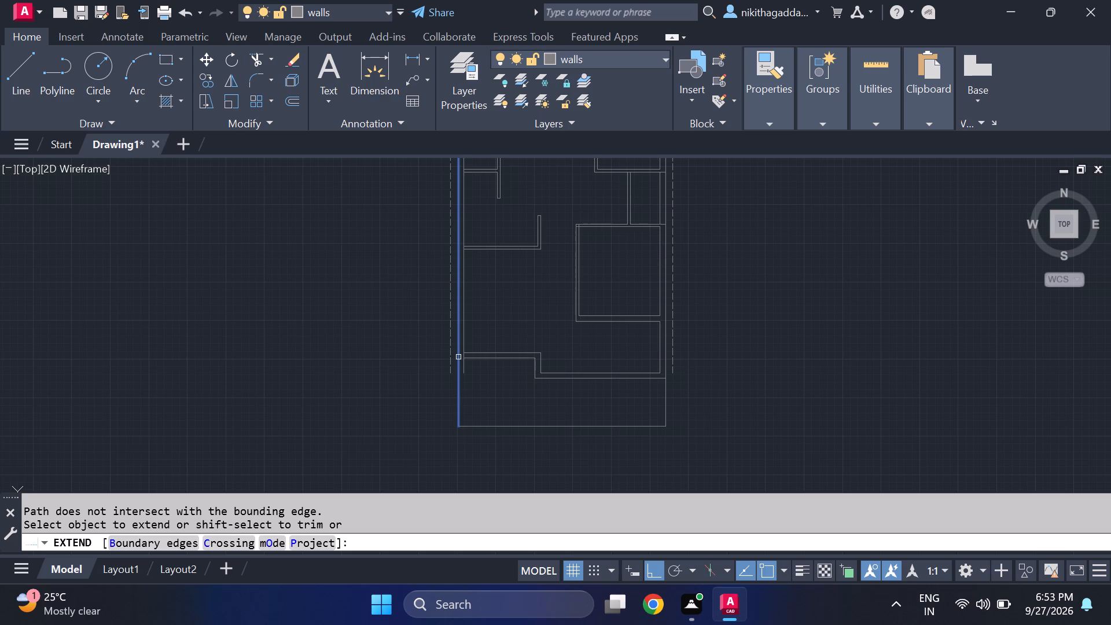
left_click(458, 357)
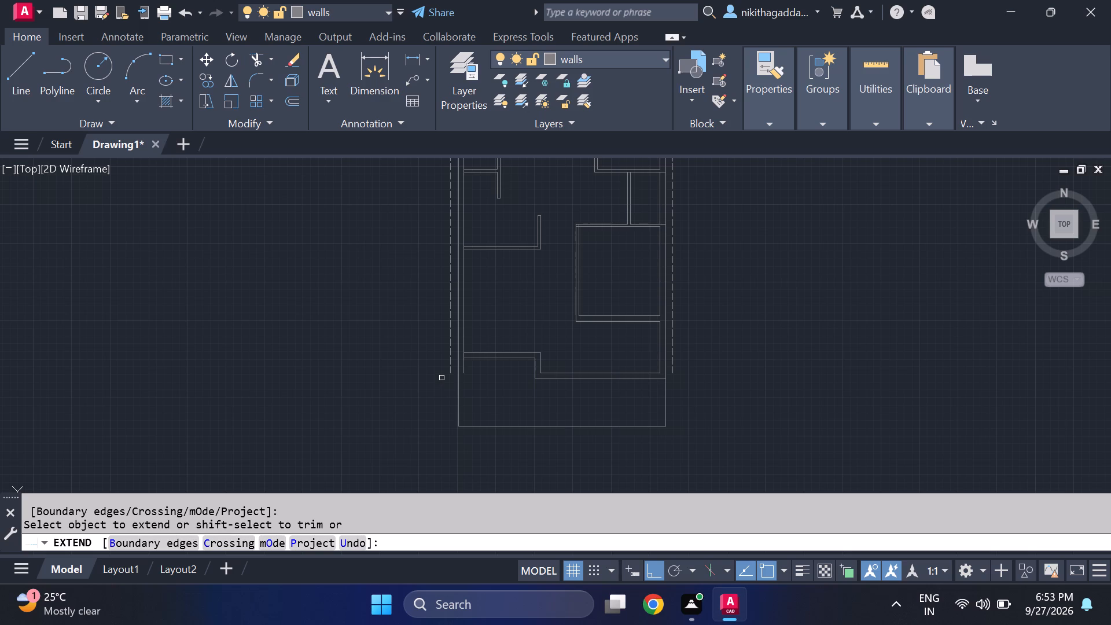
key("Escape")
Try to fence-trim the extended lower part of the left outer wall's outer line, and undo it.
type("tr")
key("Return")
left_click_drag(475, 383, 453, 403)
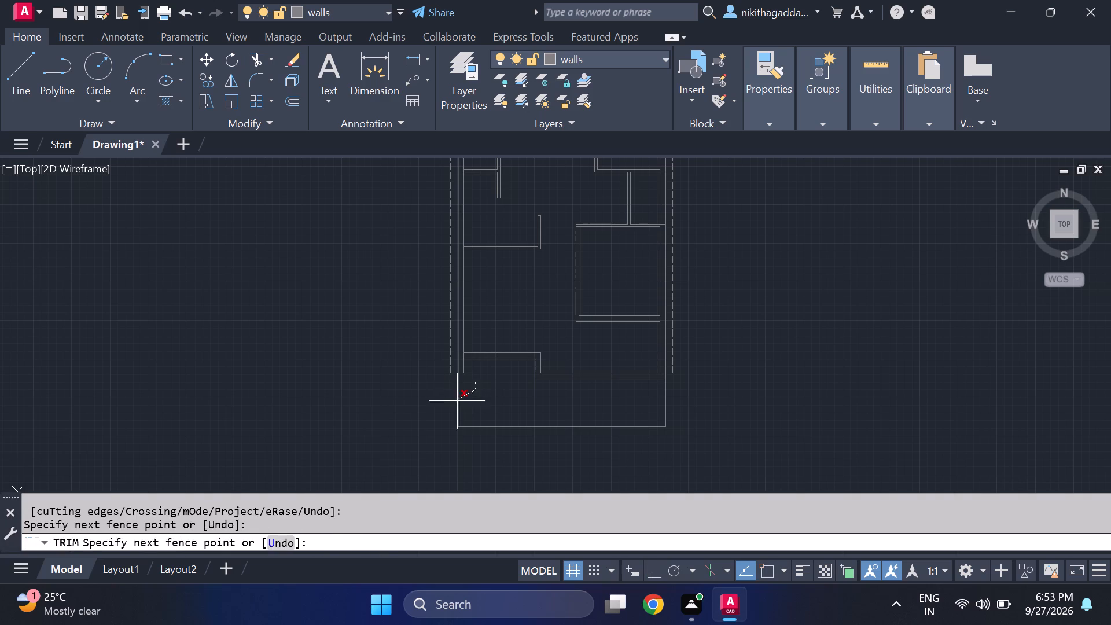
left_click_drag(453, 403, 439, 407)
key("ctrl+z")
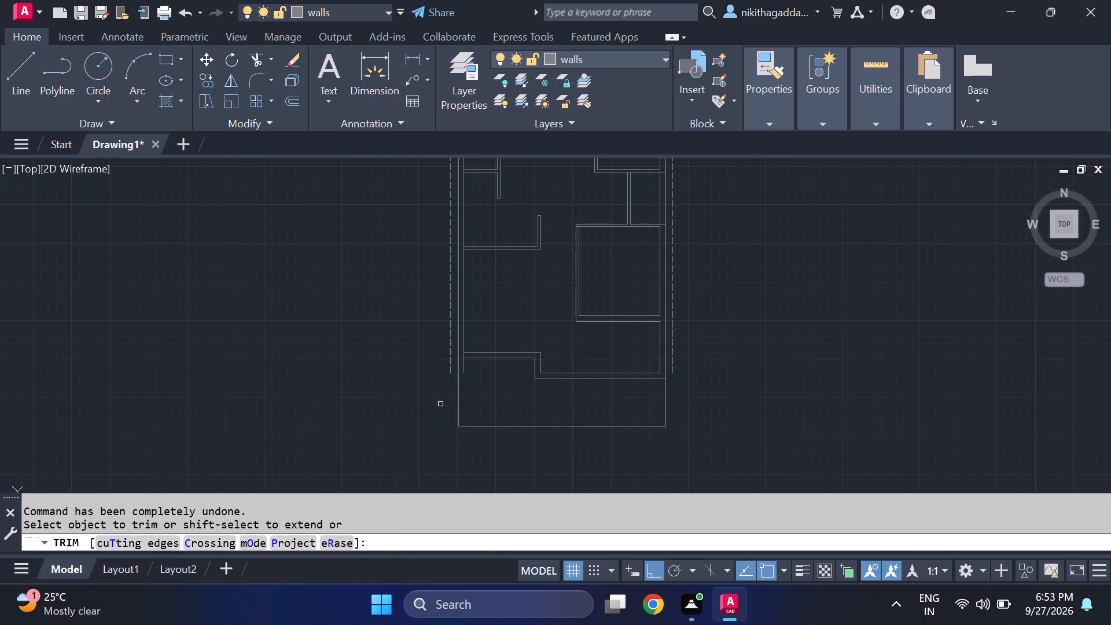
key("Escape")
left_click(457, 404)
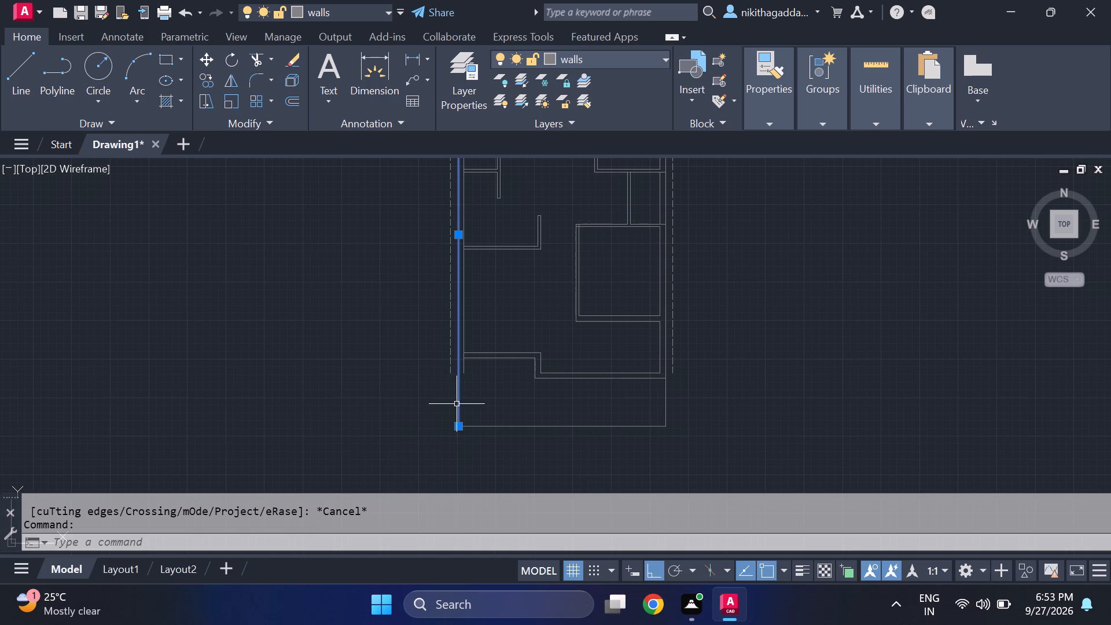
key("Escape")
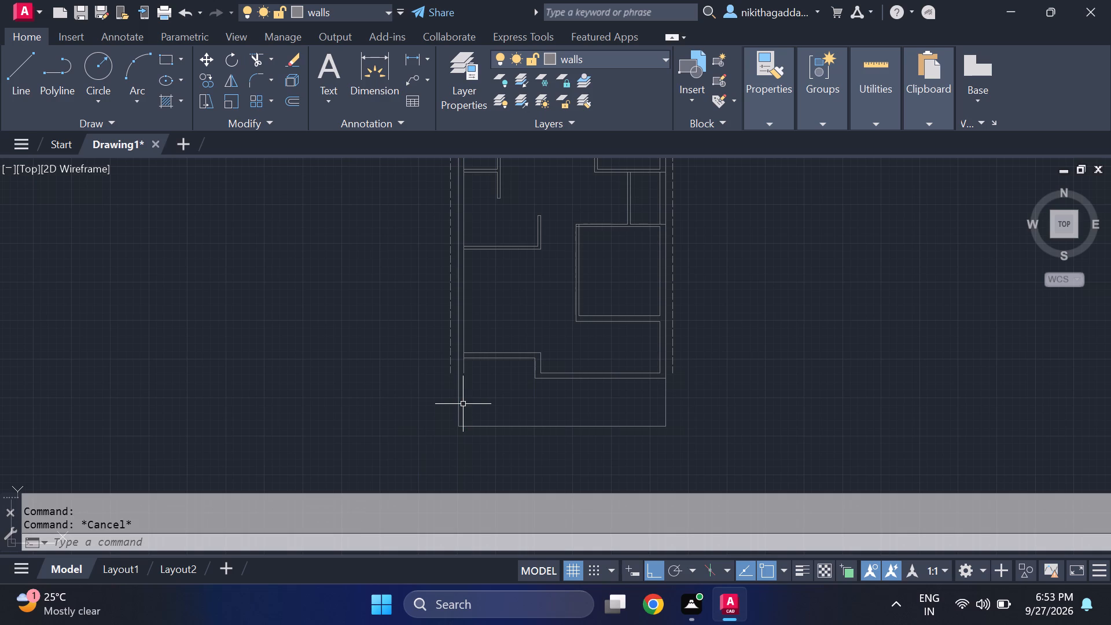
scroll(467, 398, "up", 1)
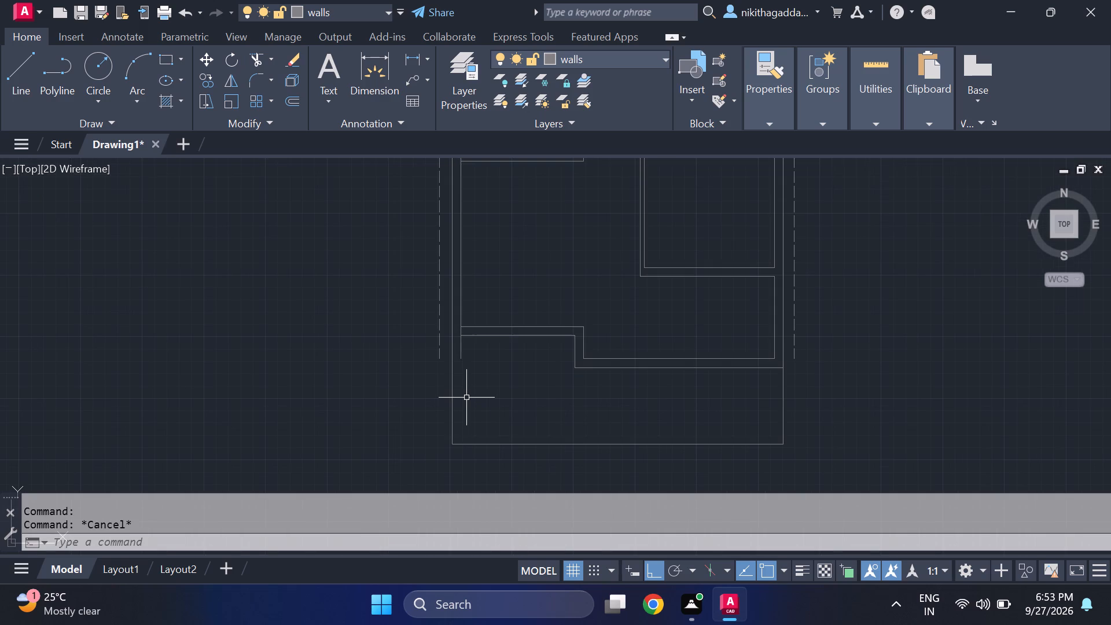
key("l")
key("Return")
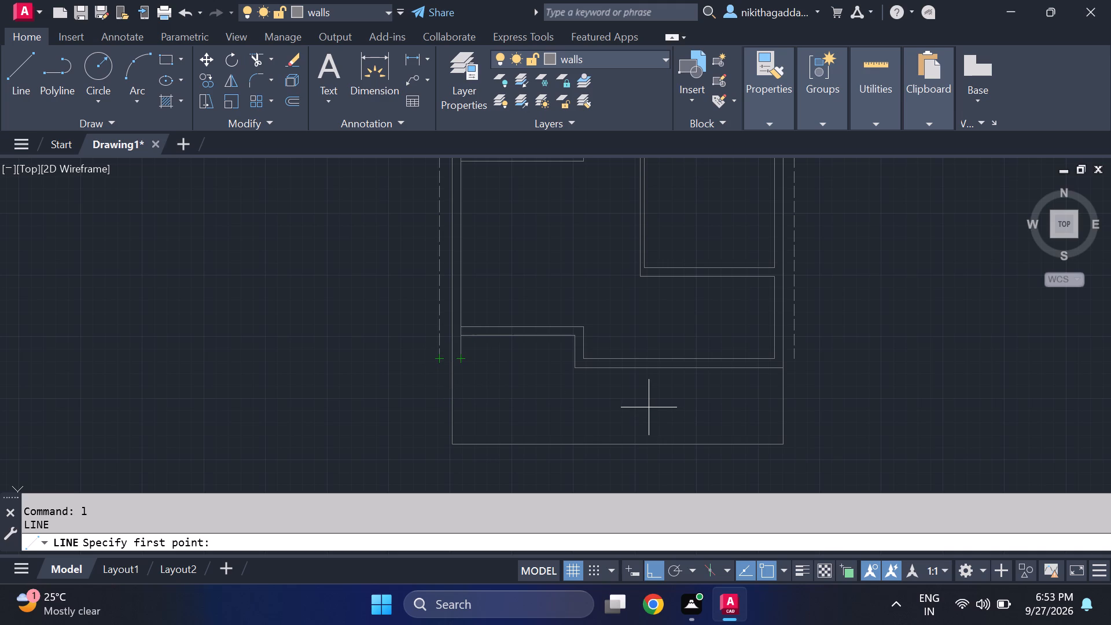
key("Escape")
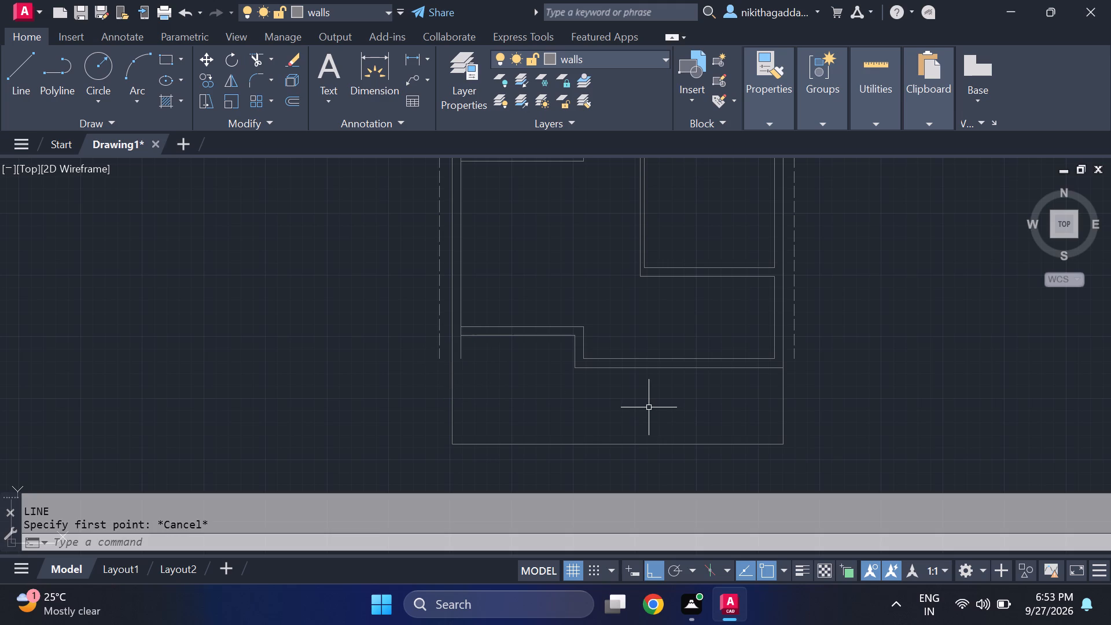
Draw a line from the recessed front wall's lower left corner about 6'-6" down, across below the step's outer corner, and up to that corner.
key("l")
key("Return")
scroll(466, 333, "up", 1)
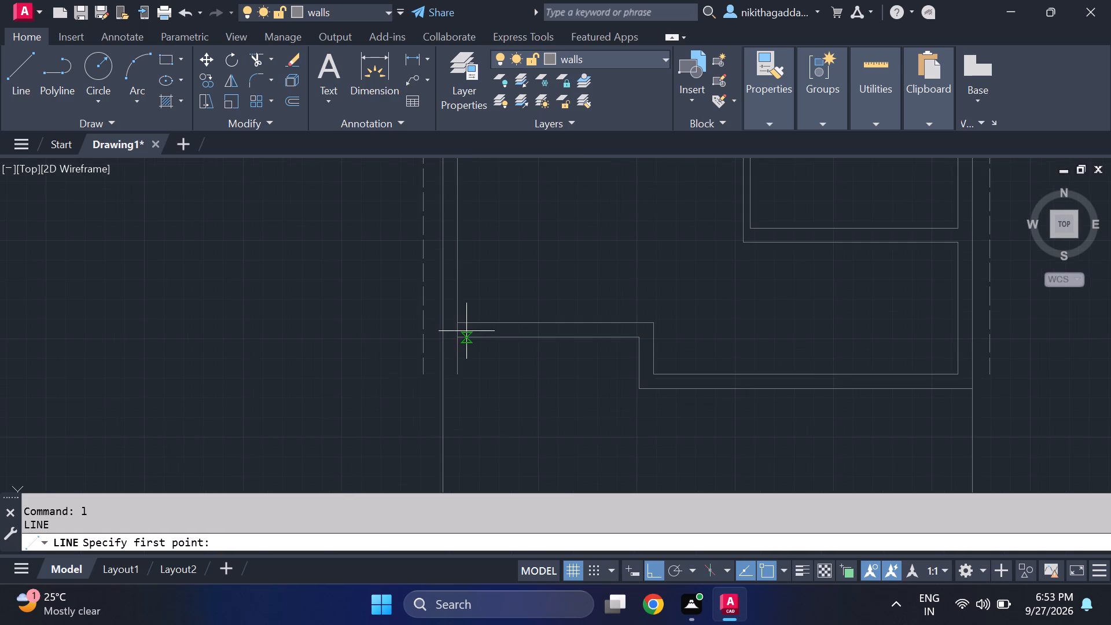
scroll(466, 332, "up", 2)
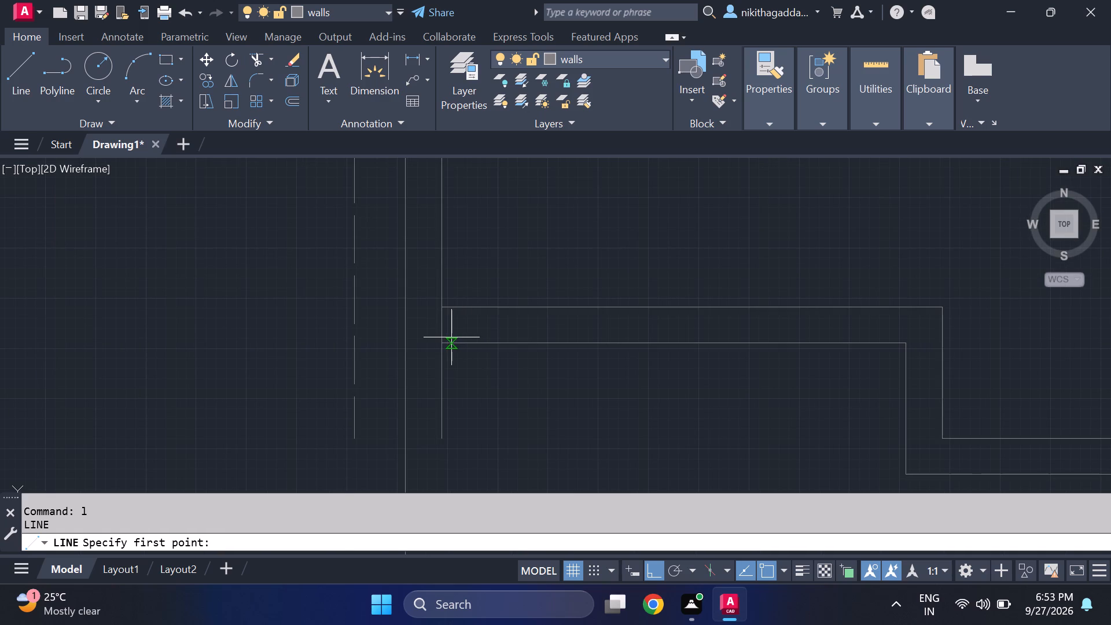
scroll(453, 335, "down", 2)
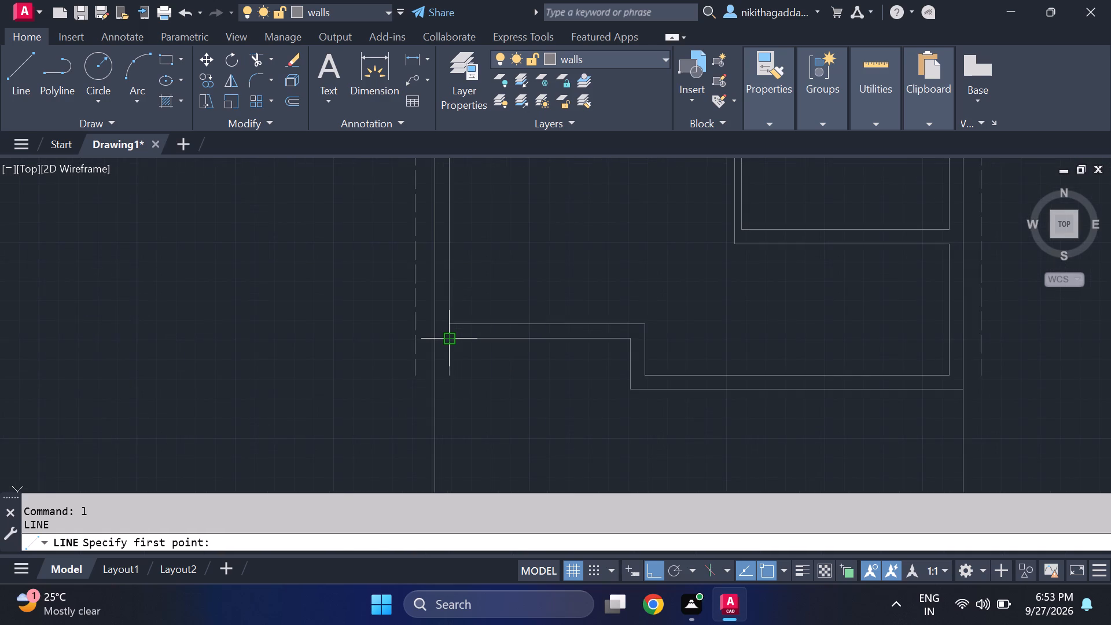
scroll(454, 335, "down", 1)
scroll(456, 328, "up", 2)
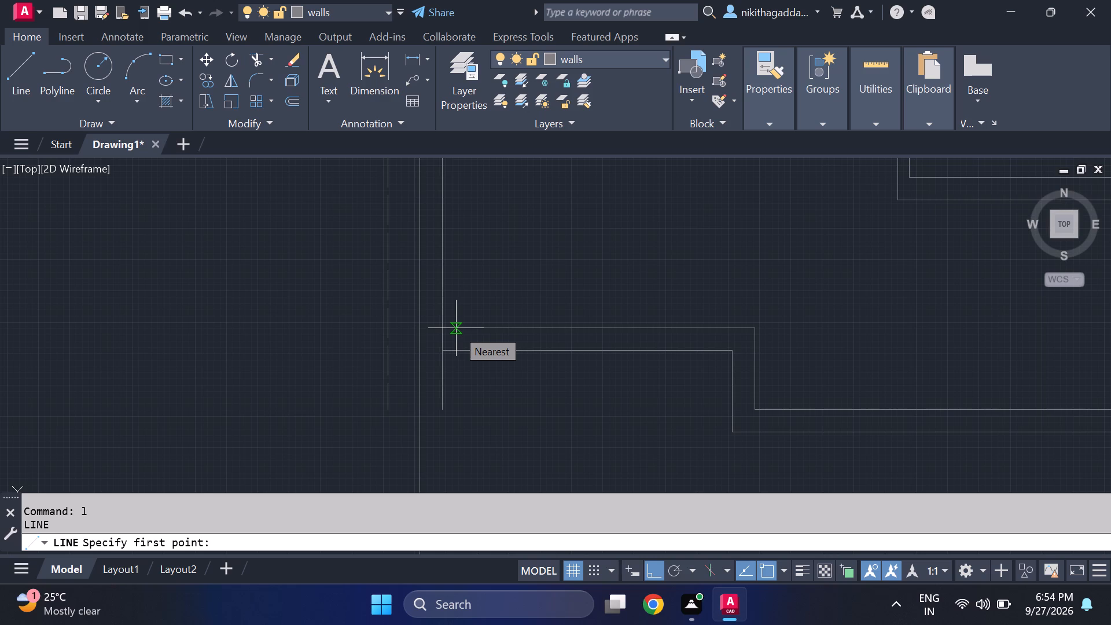
scroll(456, 328, "down", 2)
scroll(456, 328, "up", 2)
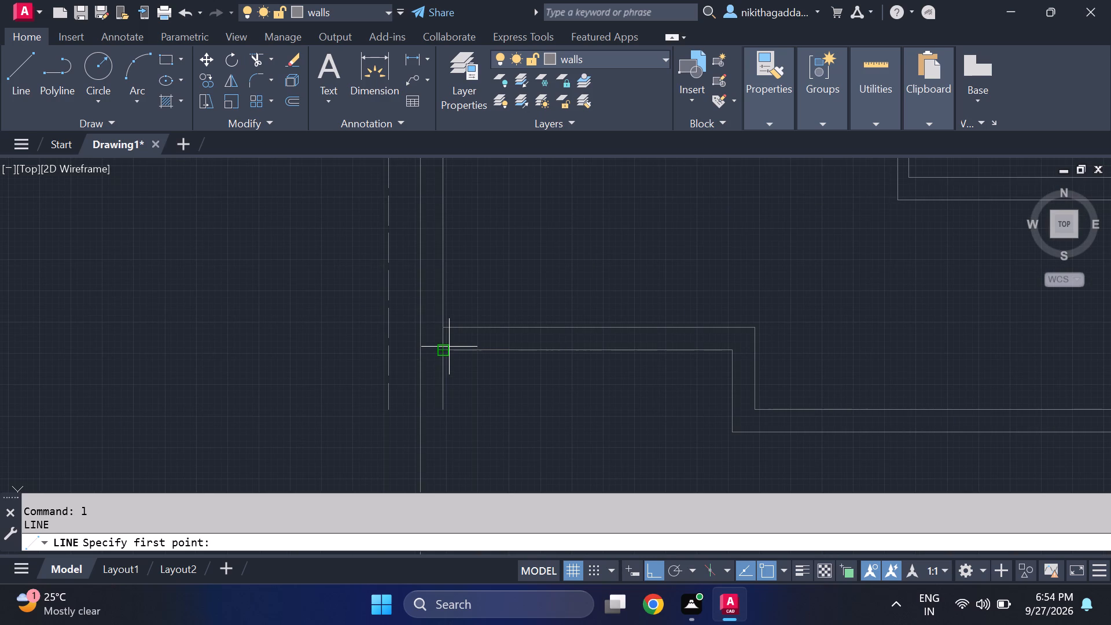
scroll(449, 348, "down", 4)
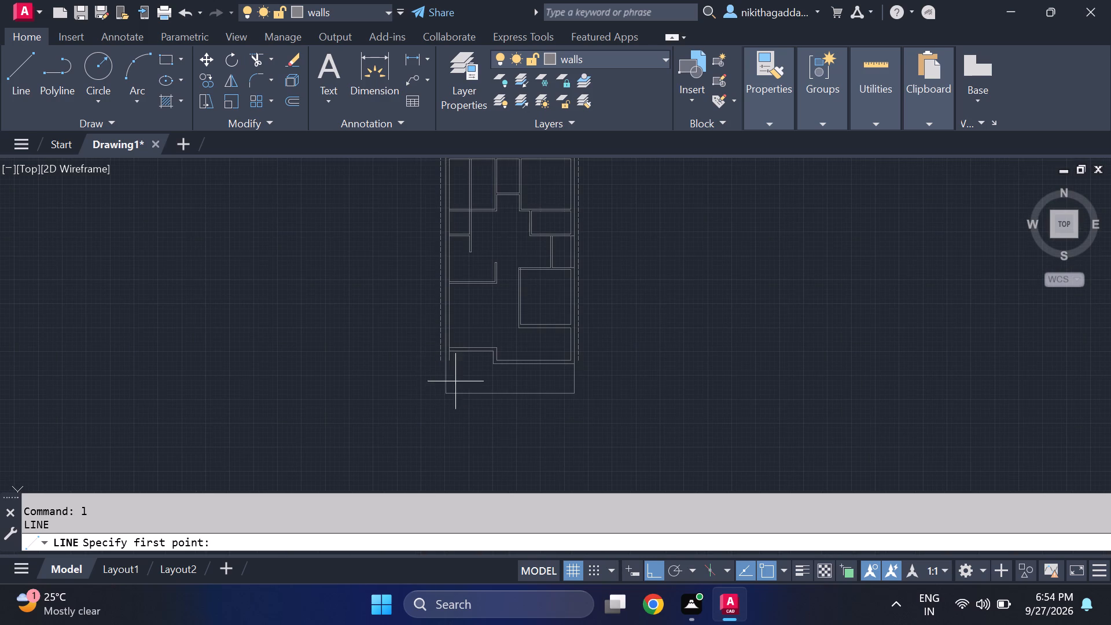
scroll(454, 374, "up", 3)
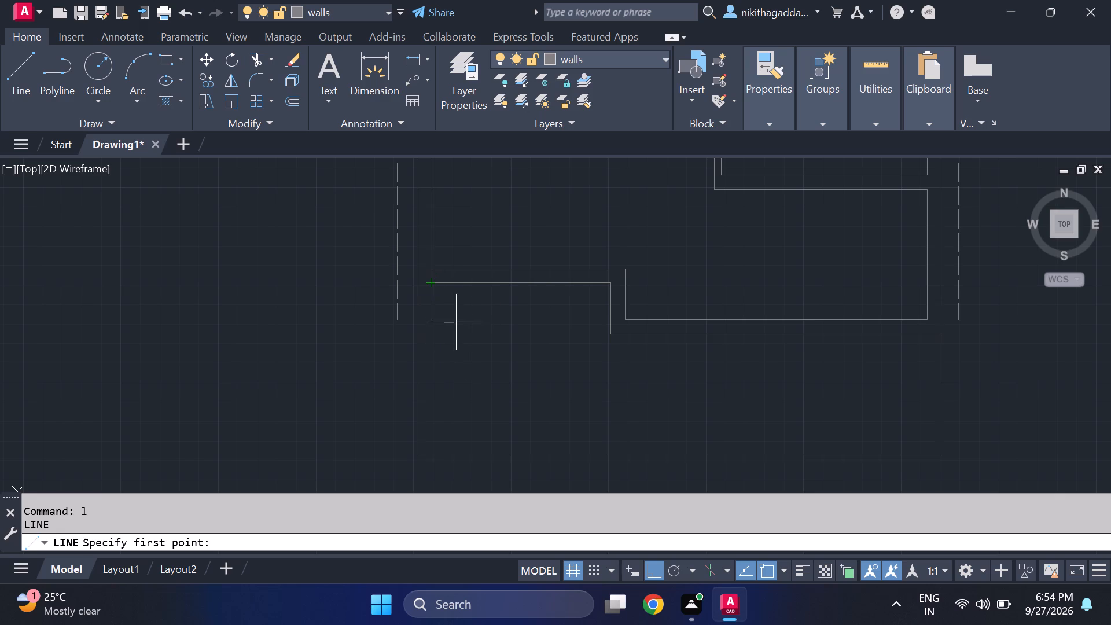
scroll(457, 315, "down", 1)
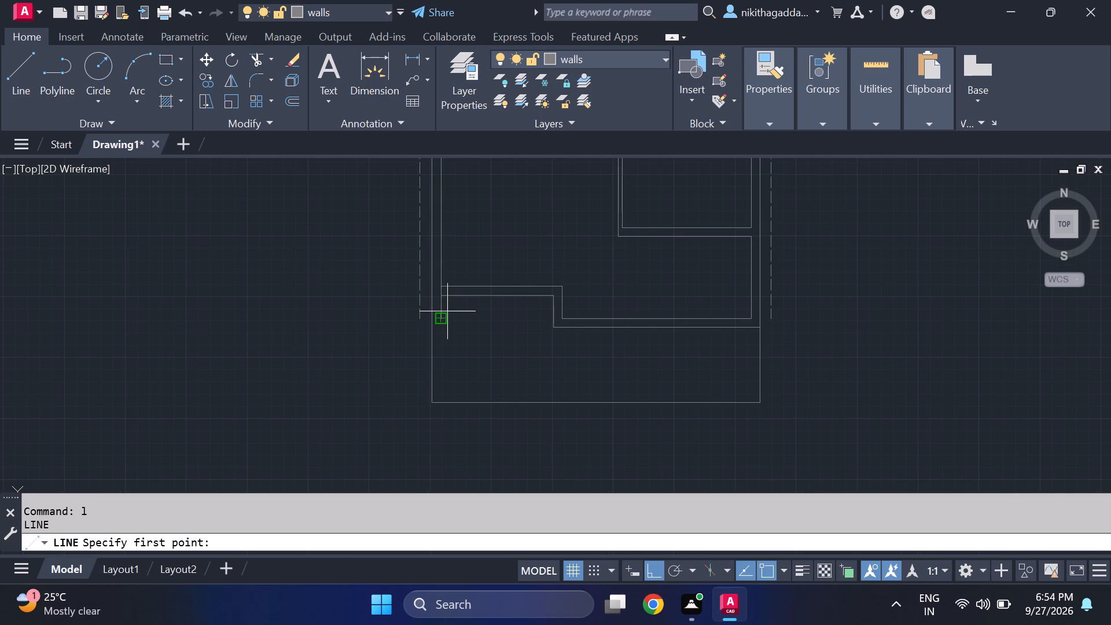
scroll(440, 307, "up", 1)
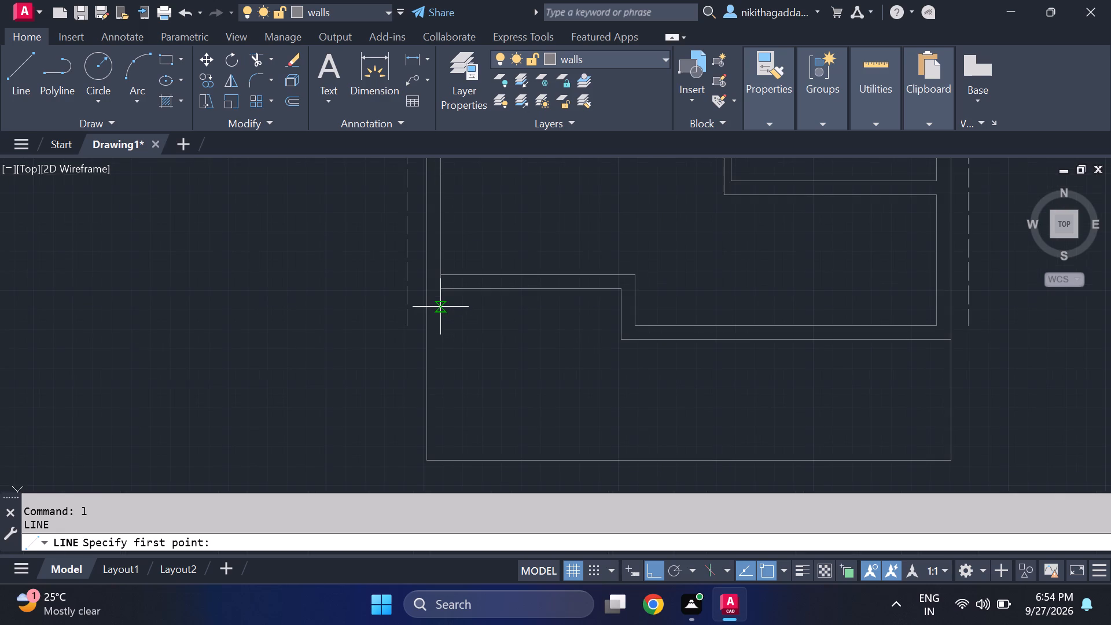
left_click(438, 292)
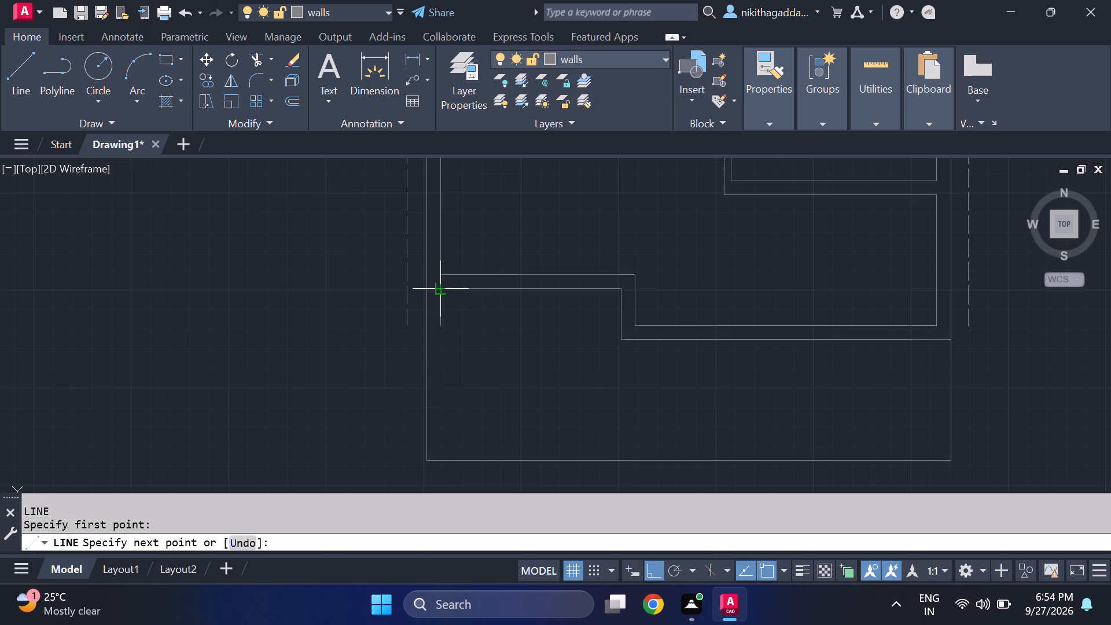
left_click(450, 409)
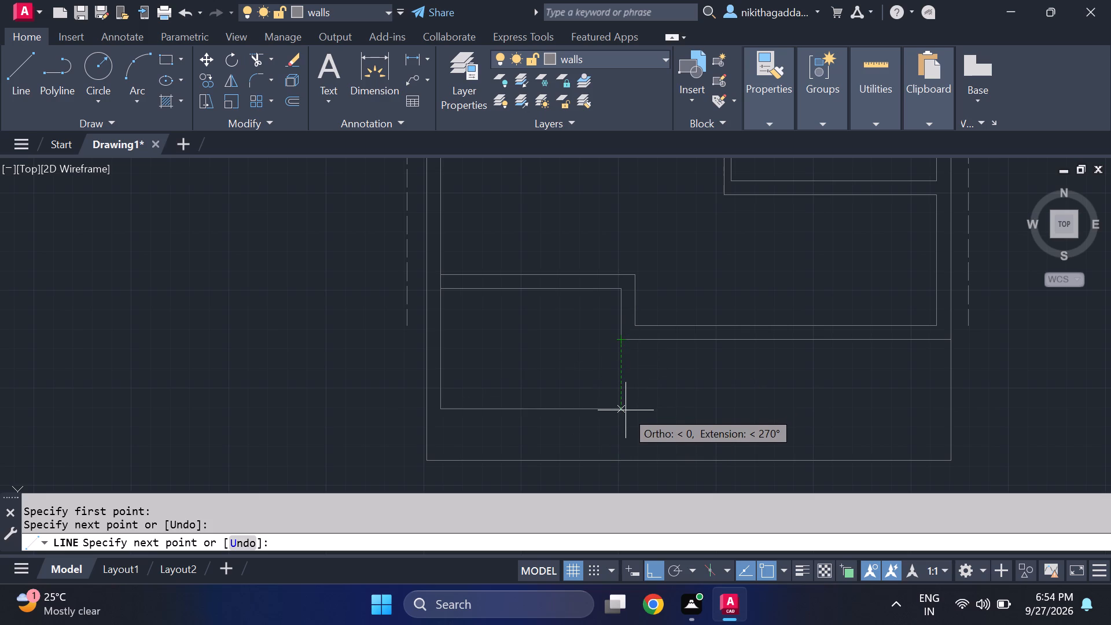
left_click(626, 410)
left_click(623, 345)
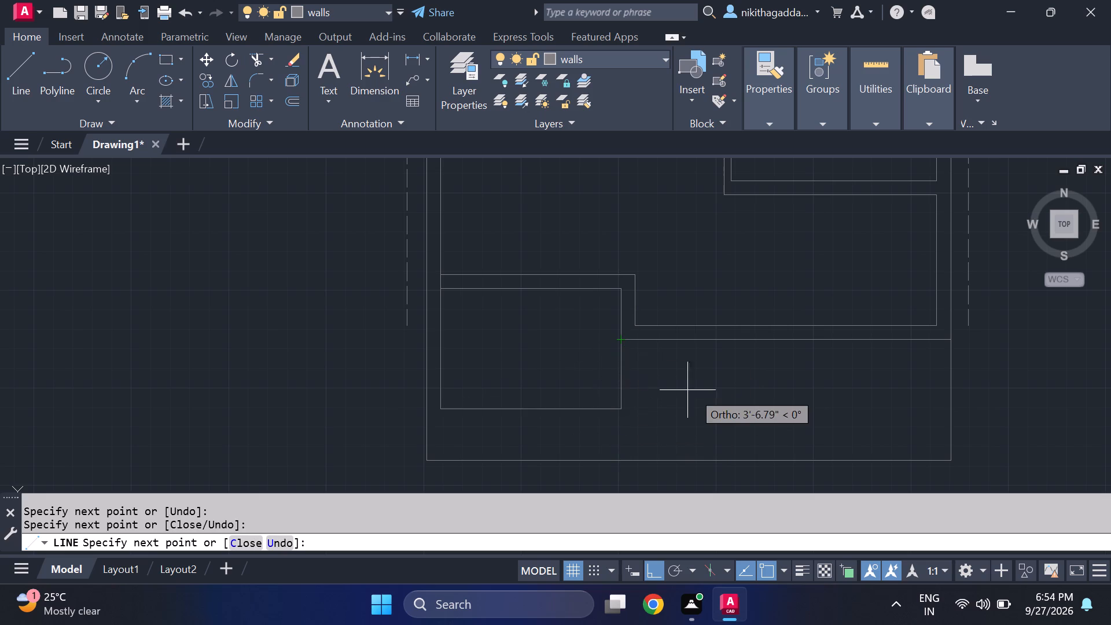
key("Escape")
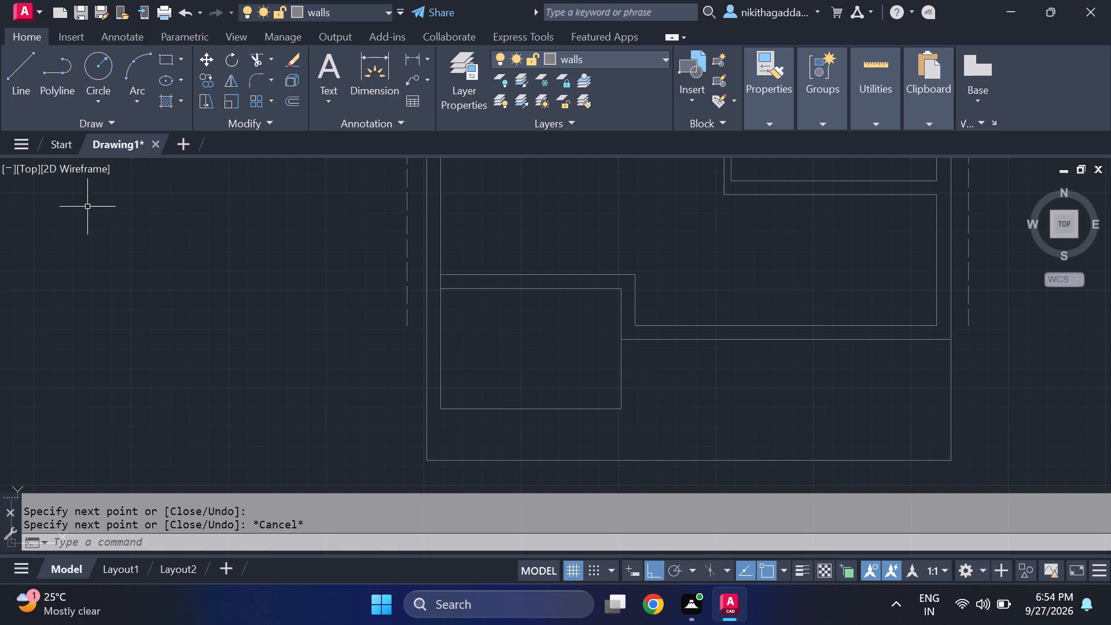
Draw a line from the front outline's lower left corner about 1' left, a short way down, then right about a third of the width.
scroll(557, 307, "down", 3)
scroll(627, 332, "up", 2)
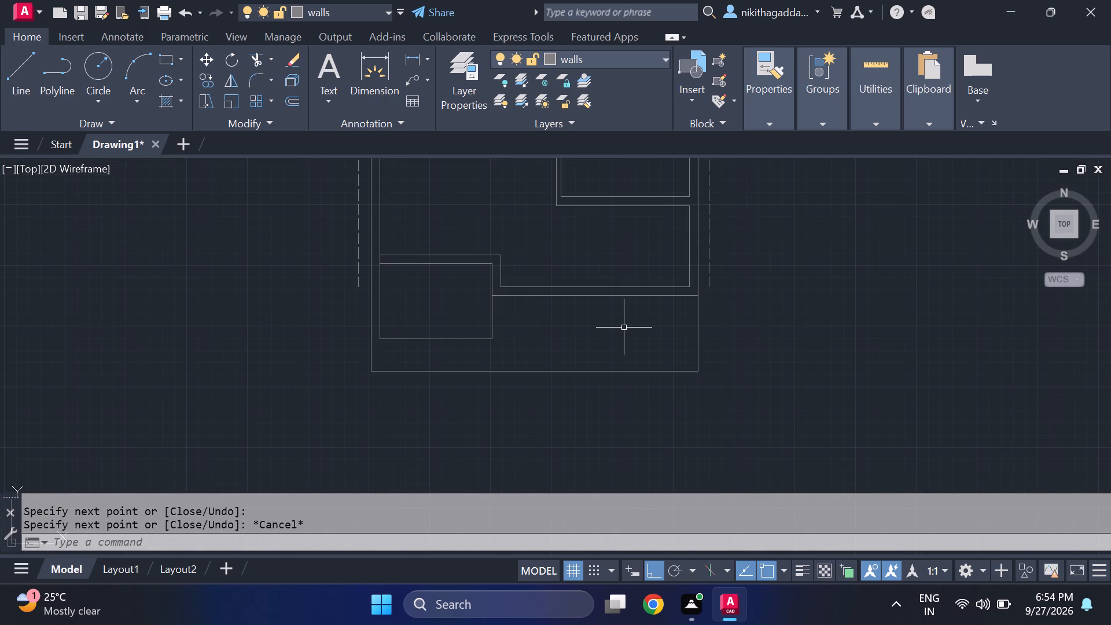
middle_click_drag(624, 326, 601, 338)
middle_click_drag(601, 338, 578, 302)
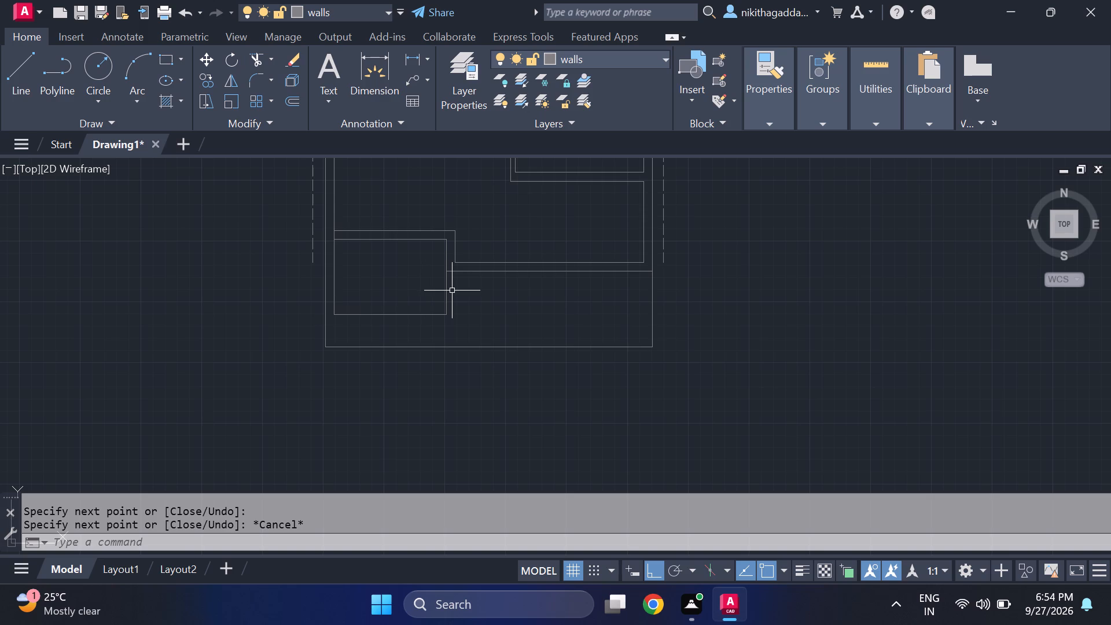
key("l")
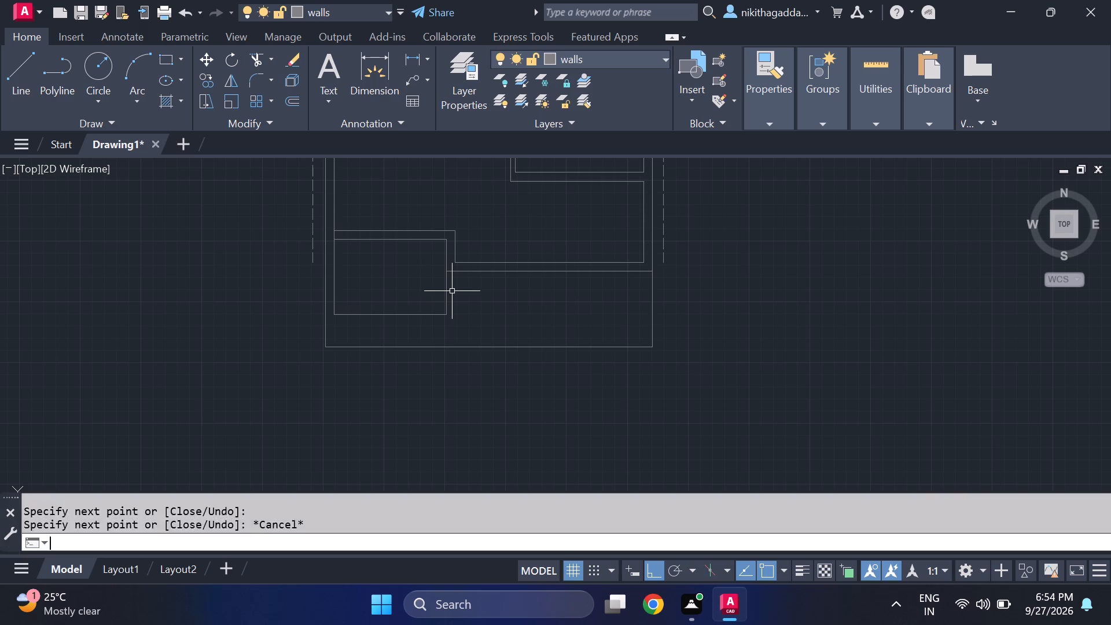
key("Return")
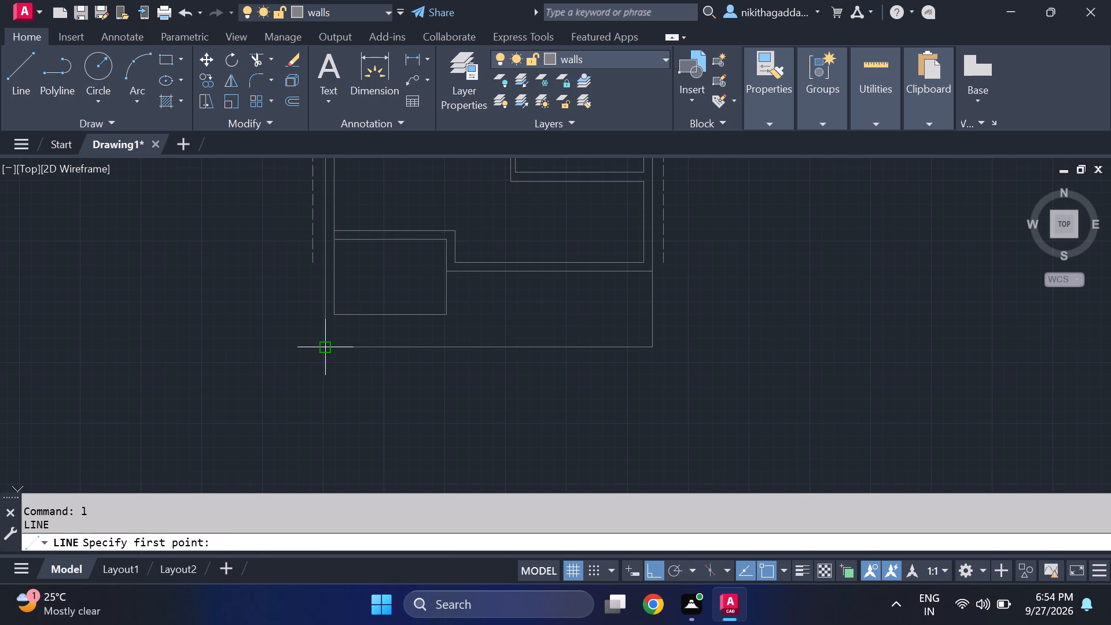
left_click(328, 348)
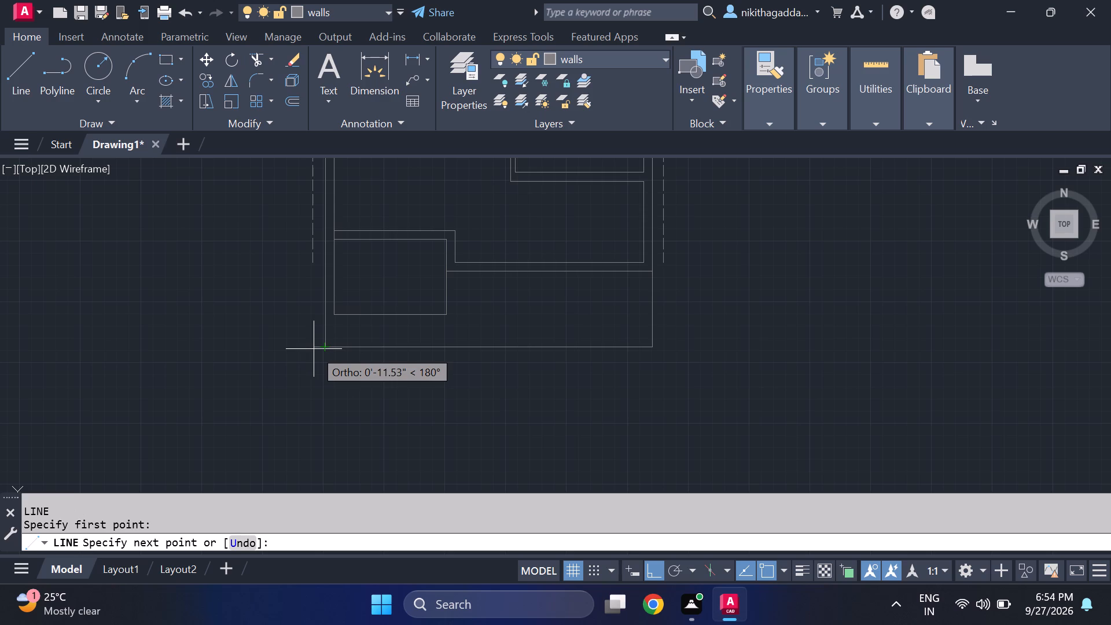
left_click(314, 349)
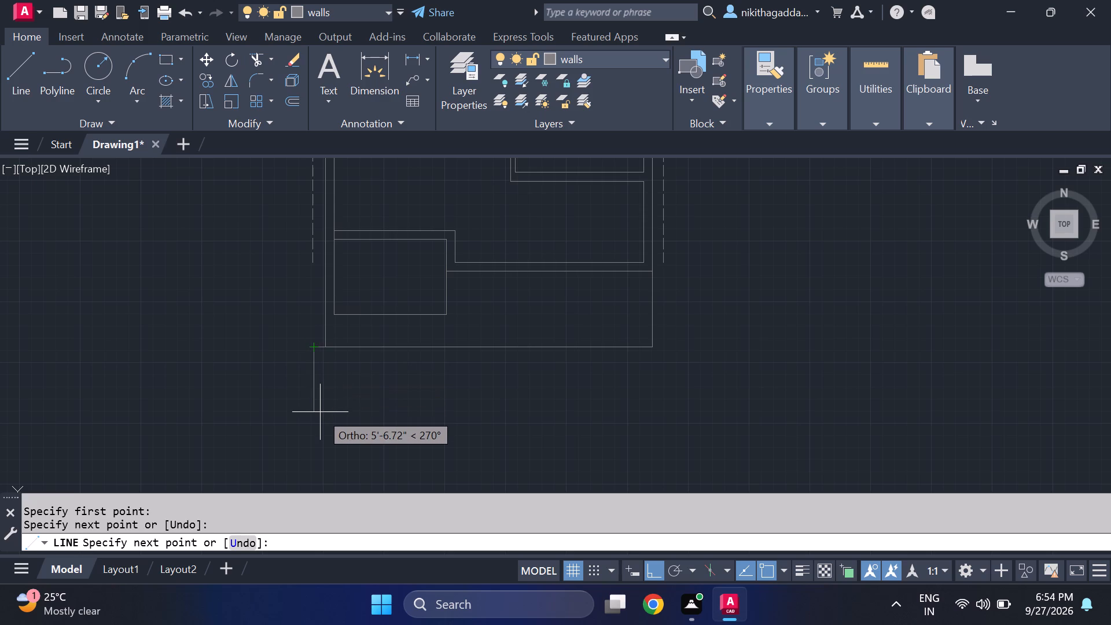
left_click(318, 383)
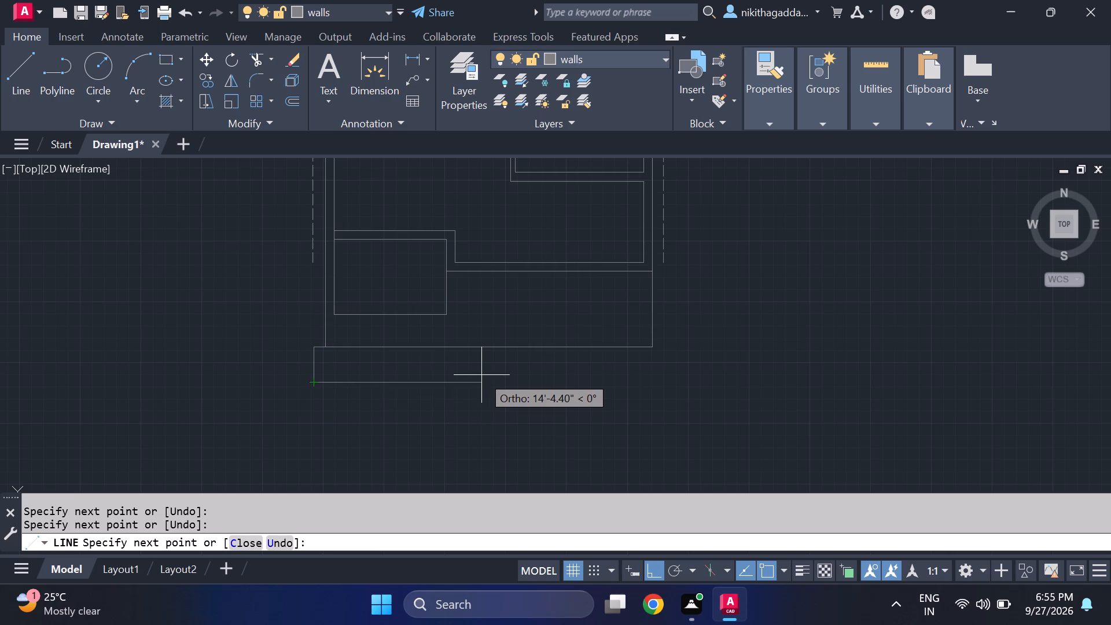
left_click(428, 375)
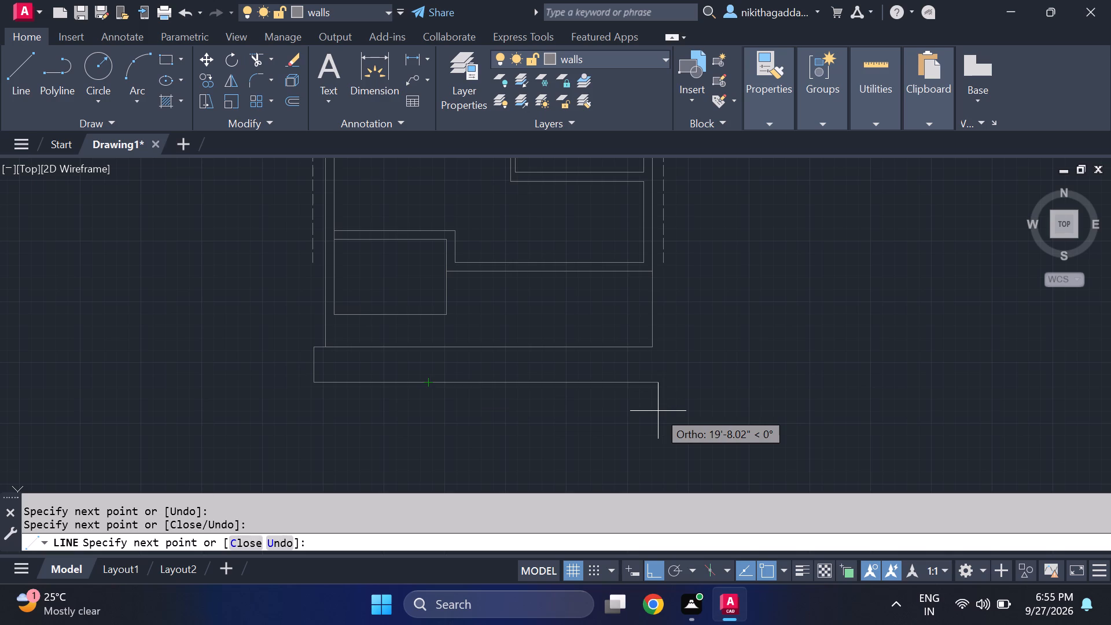
key("Escape")
Draw a line from the front outline's lower right corner down level with the unfinished line, then about 10'-8" left, leaving a gap between them.
key("l")
key("Return")
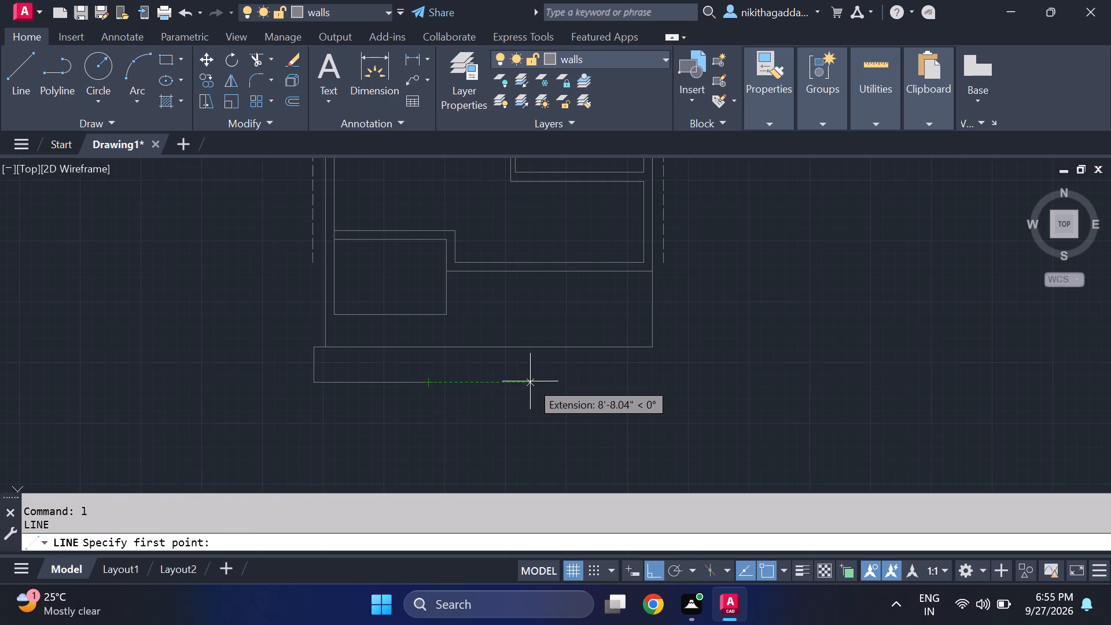
left_click(657, 351)
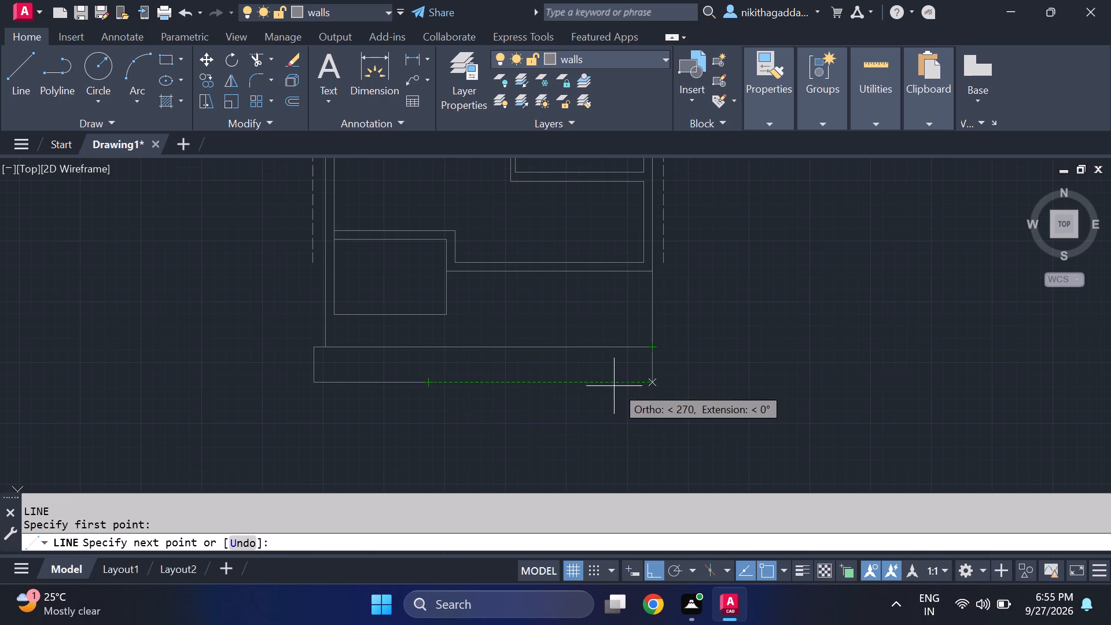
left_click(653, 383)
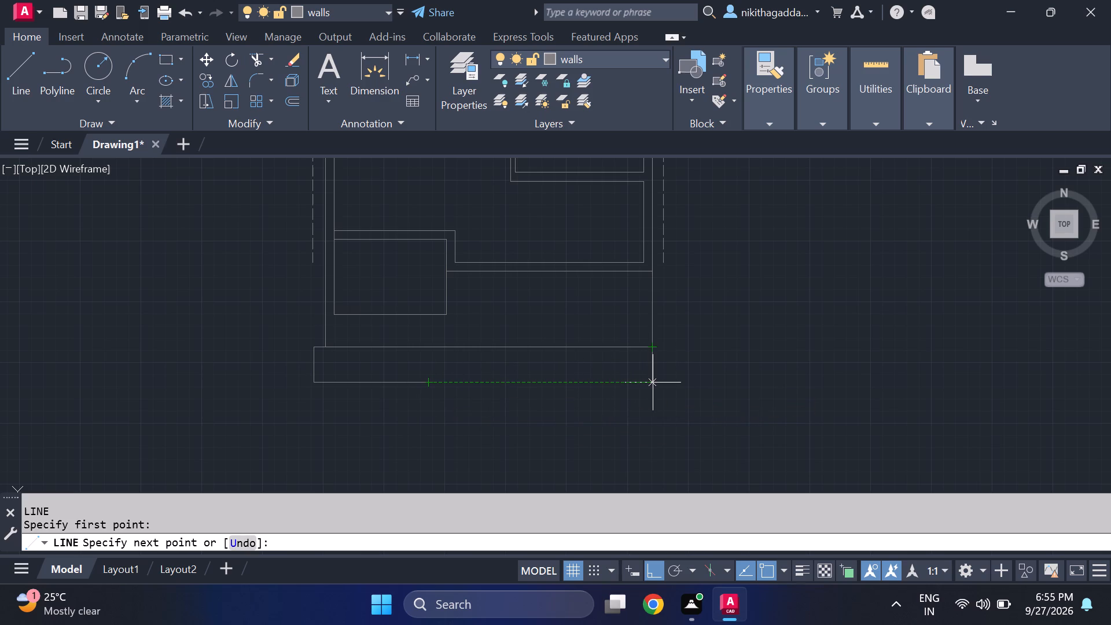
left_click(527, 385)
key("Escape")
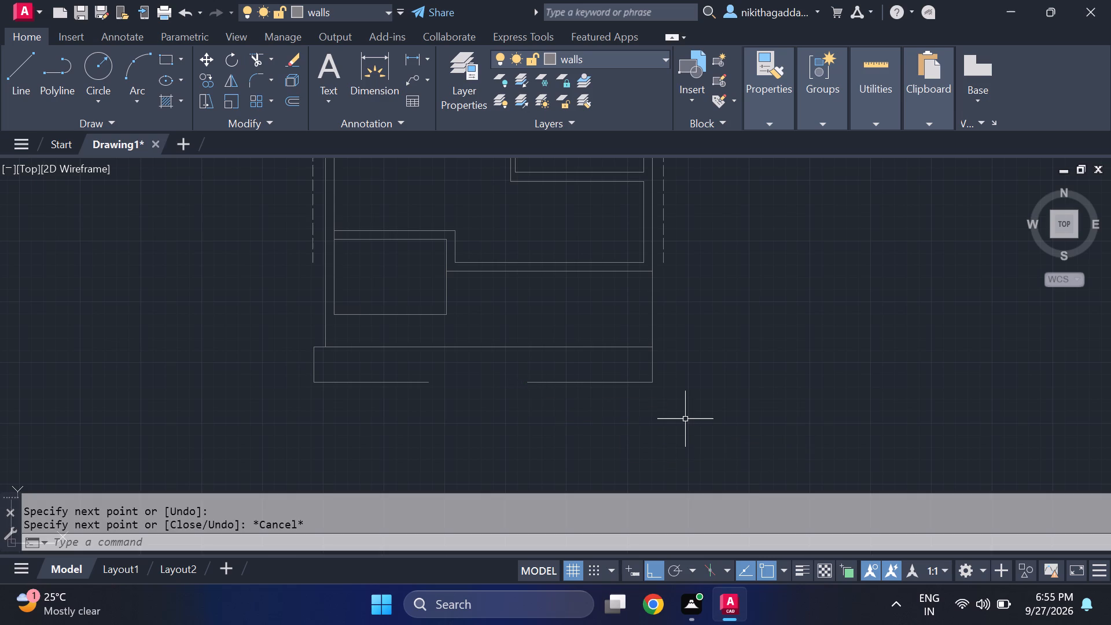
Draw the outline of a lower strip from the front's new lower left corner, about 5'-10" down, across the full width, and up to the right corner.
scroll(532, 461, "down", 1)
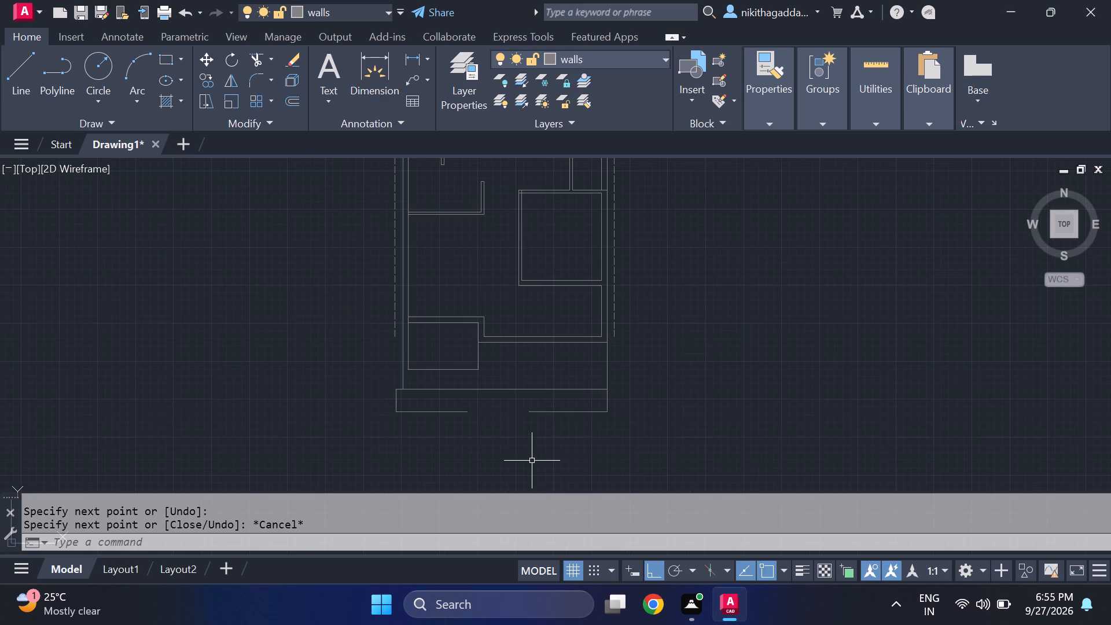
middle_click(531, 461)
middle_click_drag(527, 454, 520, 438)
middle_click(514, 416)
middle_click(514, 412)
middle_click(514, 410)
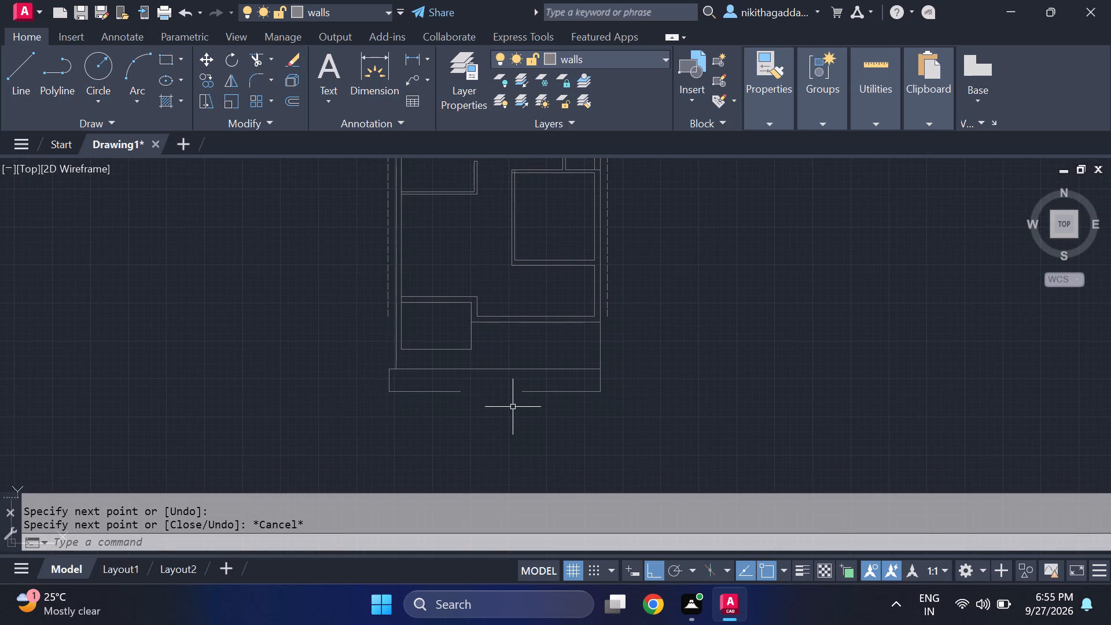
key("l")
key("Return")
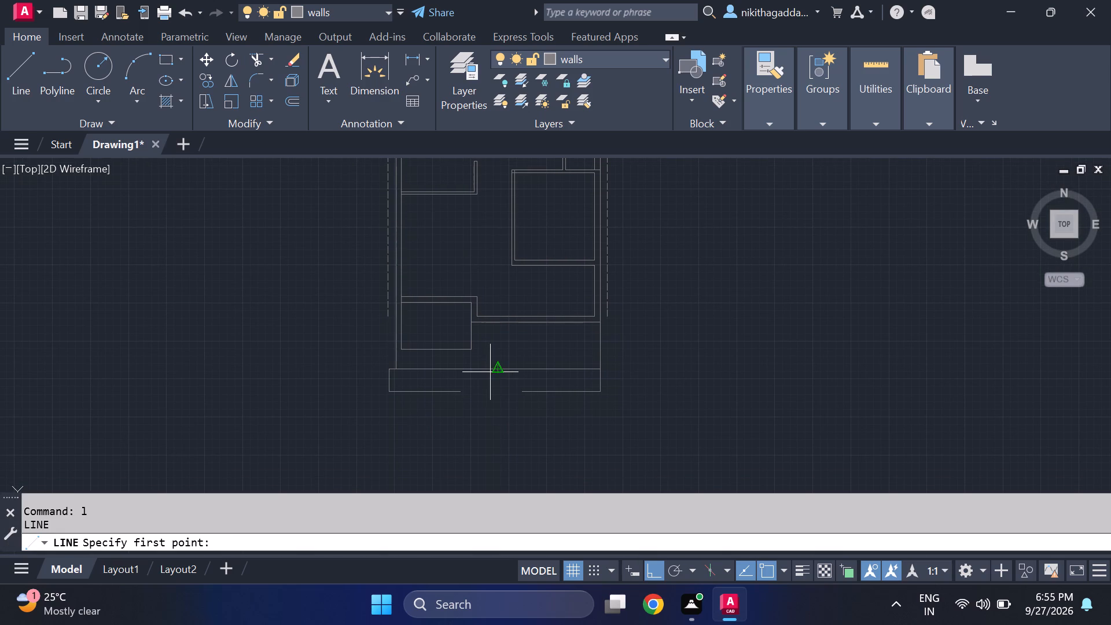
left_click(387, 391)
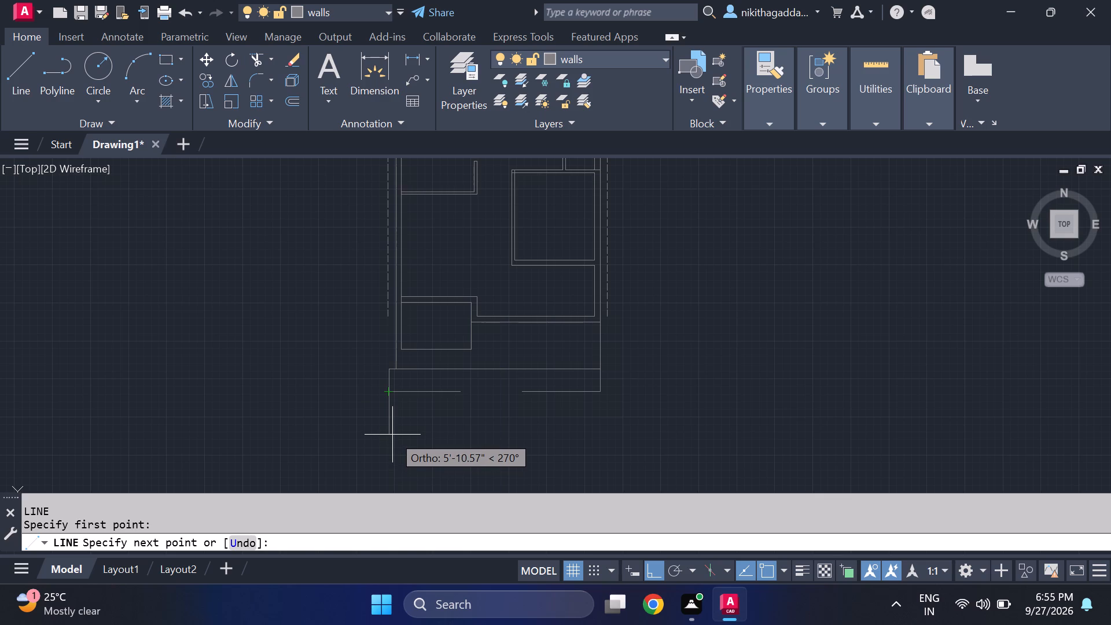
left_click(392, 435)
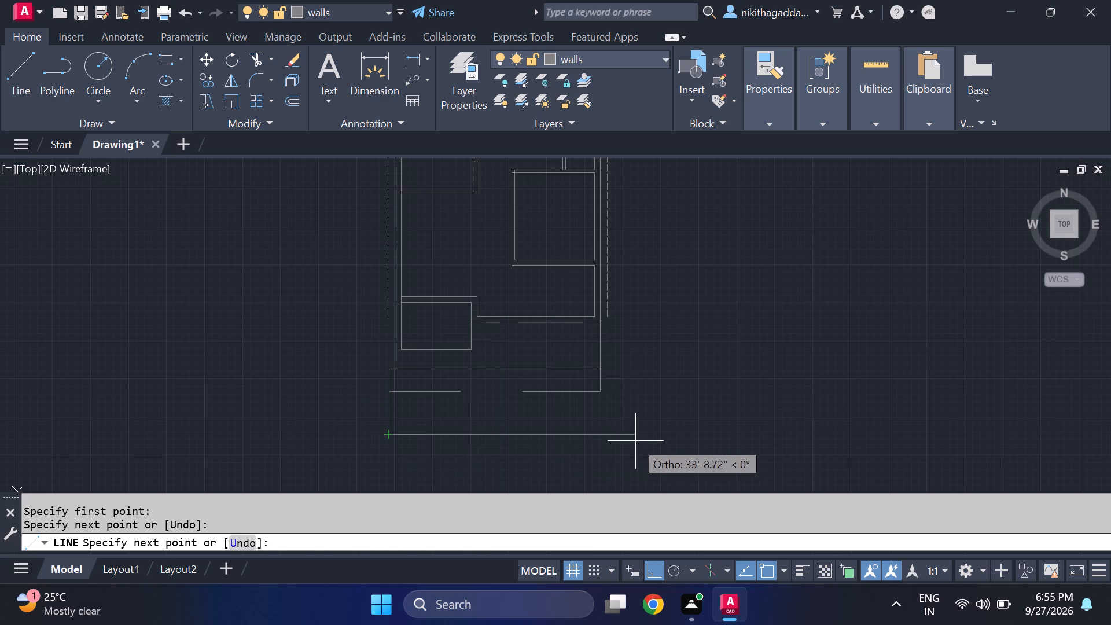
left_click(599, 432)
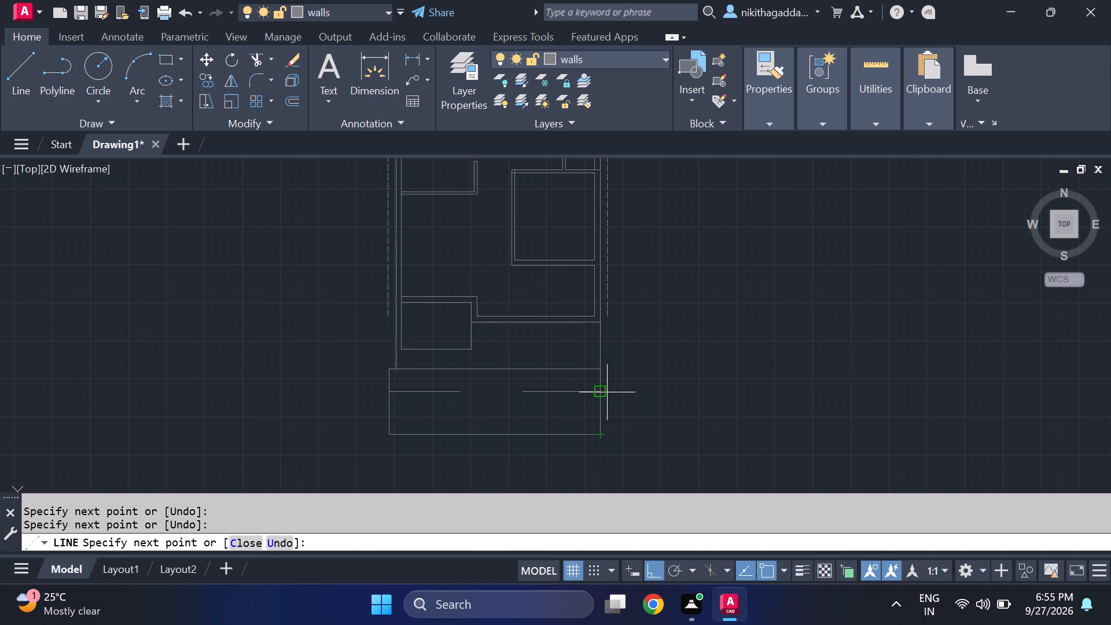
left_click(603, 394)
key("Escape")
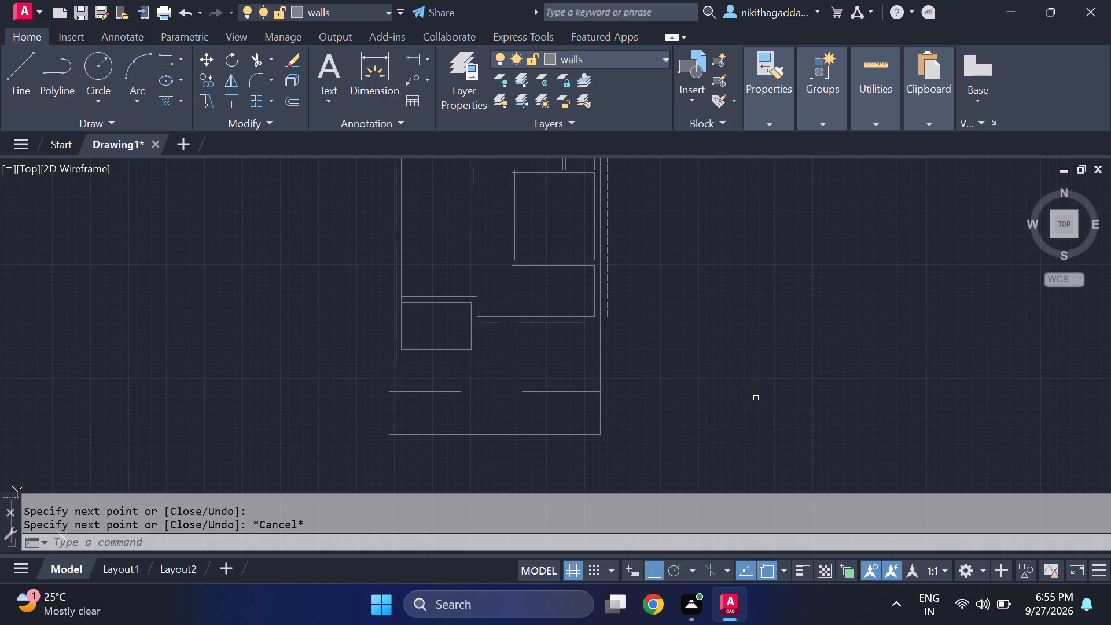
Bridge the gap in the broken front line with a shallow rectangular projection going down, across, and up to the right segment's end.
scroll(708, 406, "up", 1)
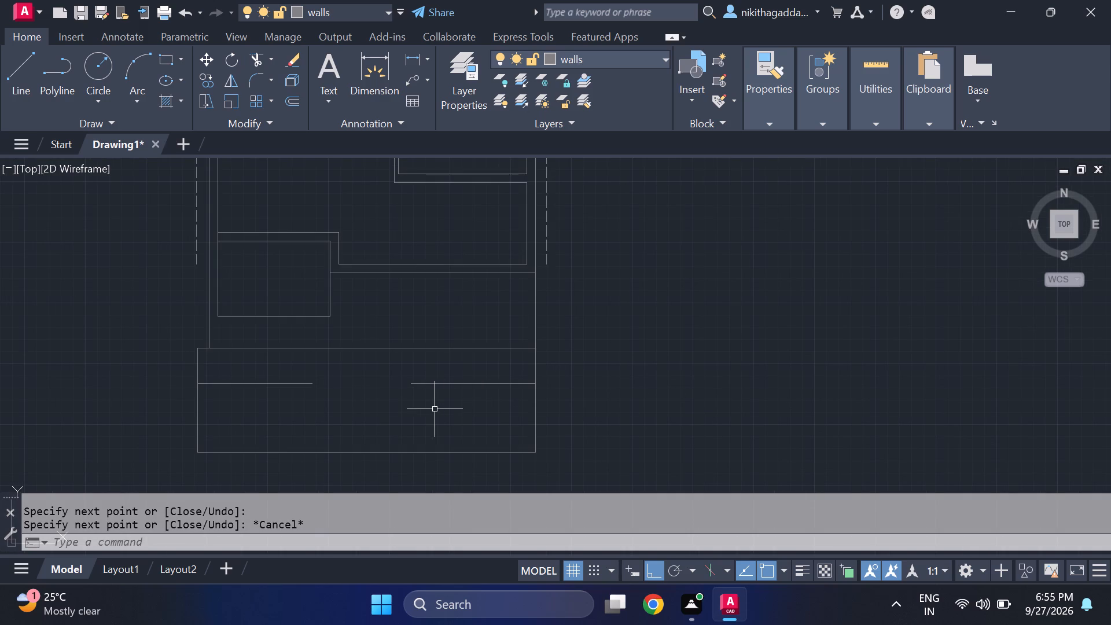
key("l")
key("Return")
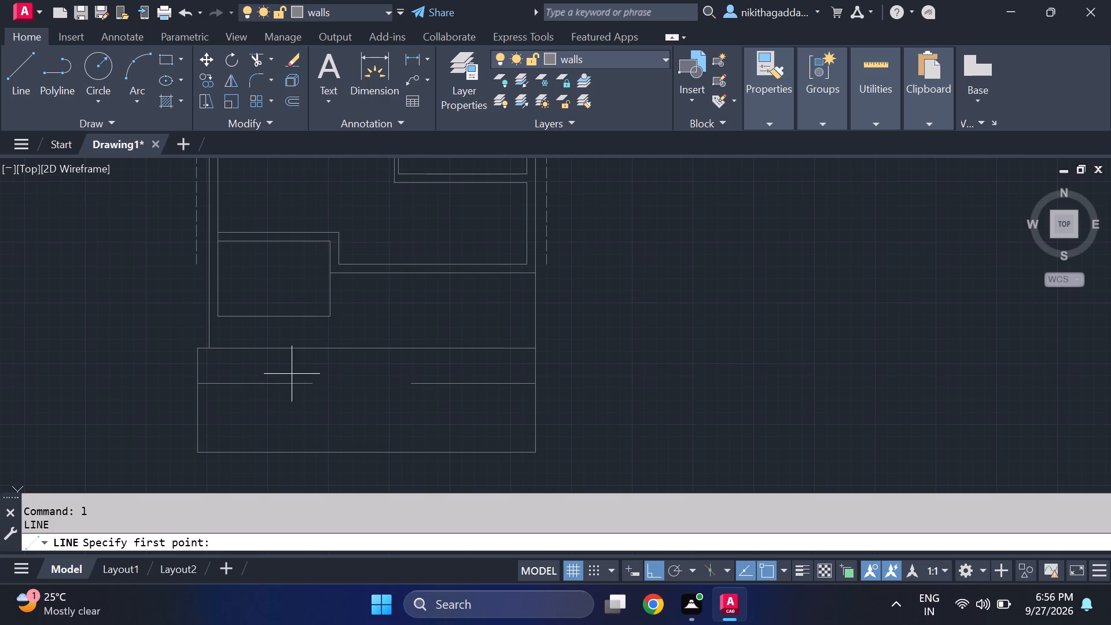
left_click(308, 387)
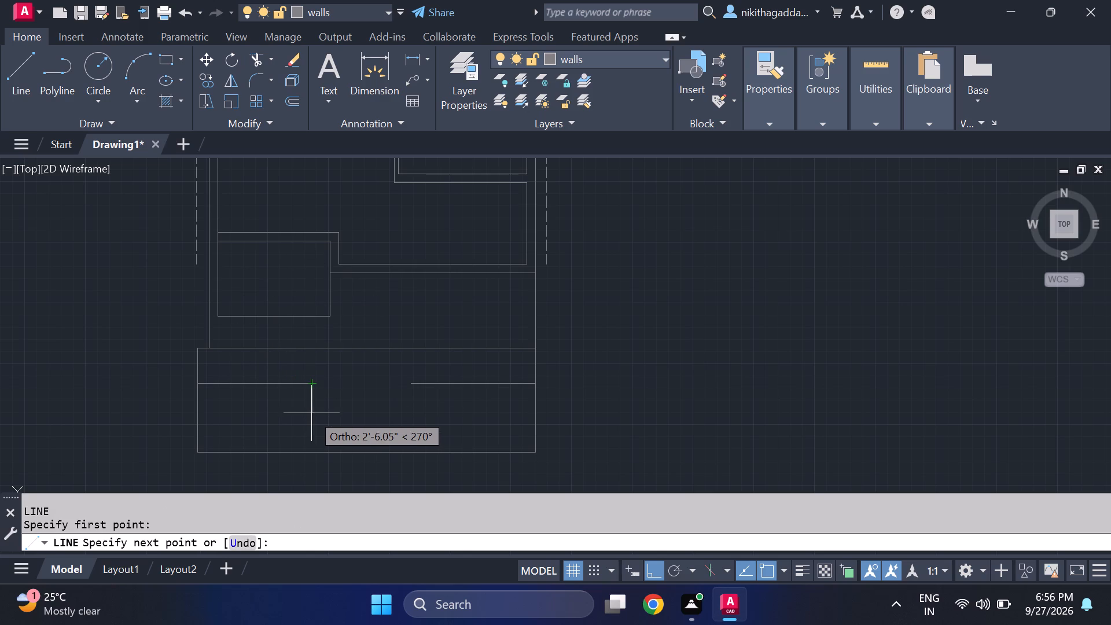
left_click(314, 409)
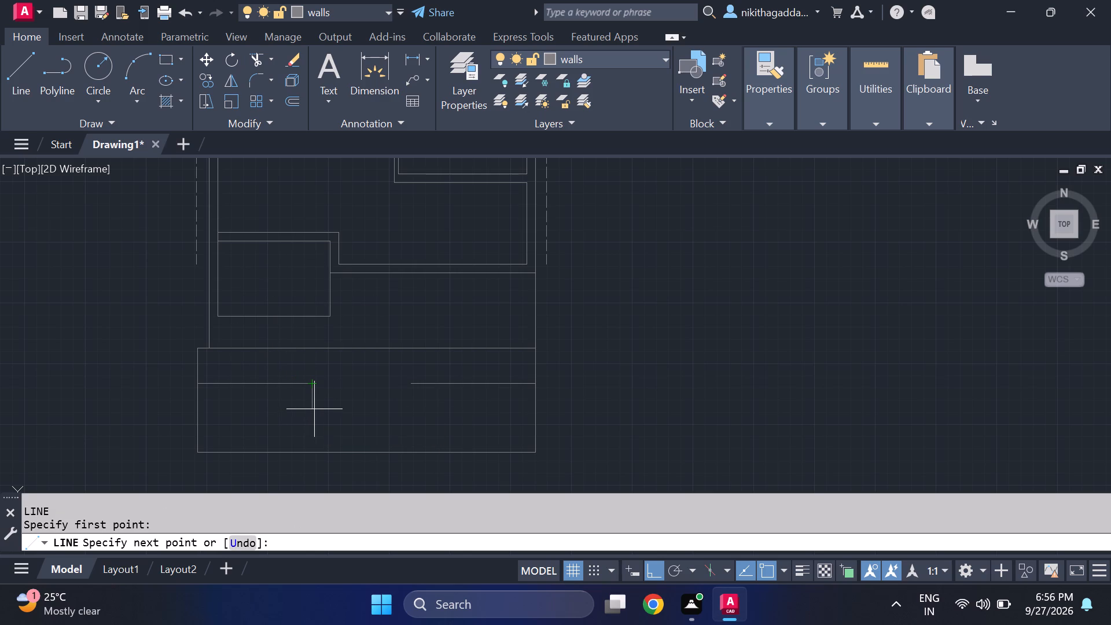
left_click(410, 412)
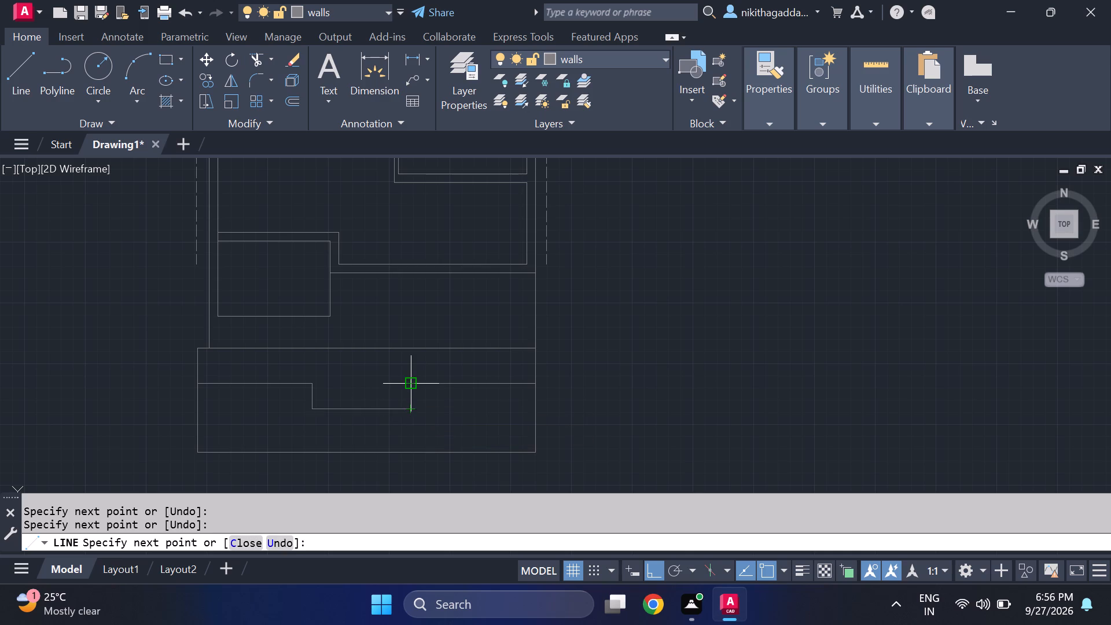
left_click(409, 388)
key("Escape")
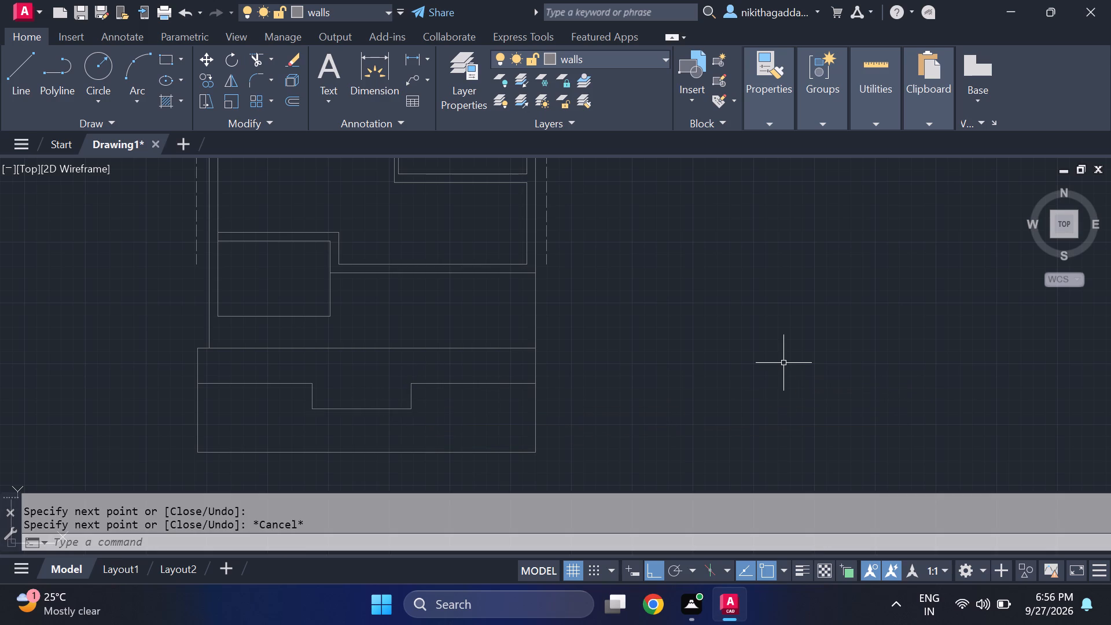
Set the current linetype for new objects to the dashed ACAD_ISO02 linetype.
scroll(492, 391, "down", 1)
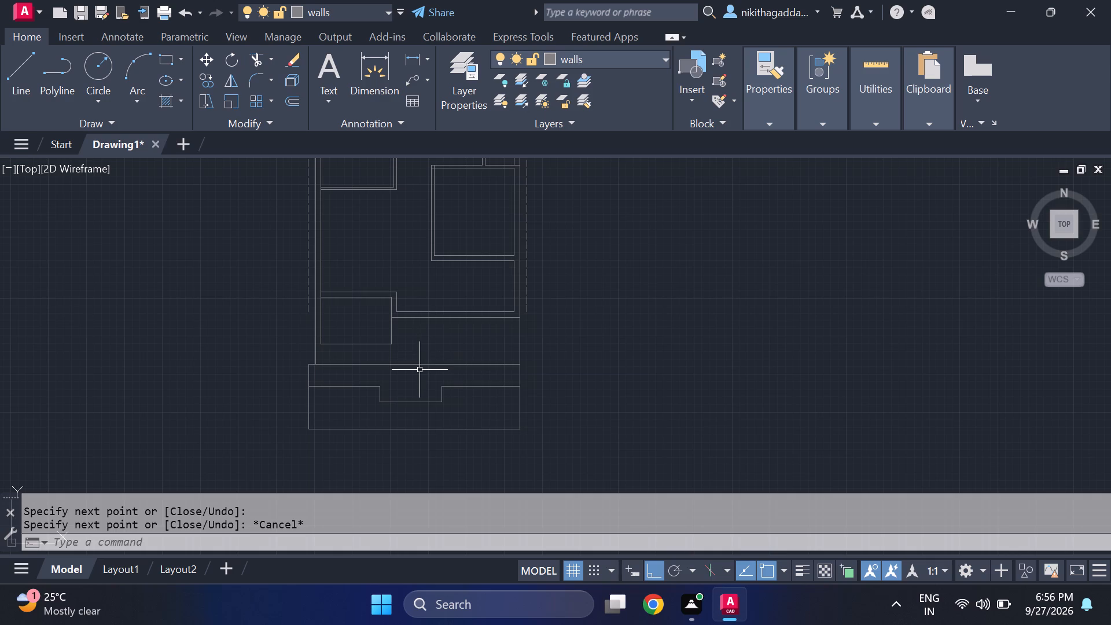
scroll(424, 373, "up", 2)
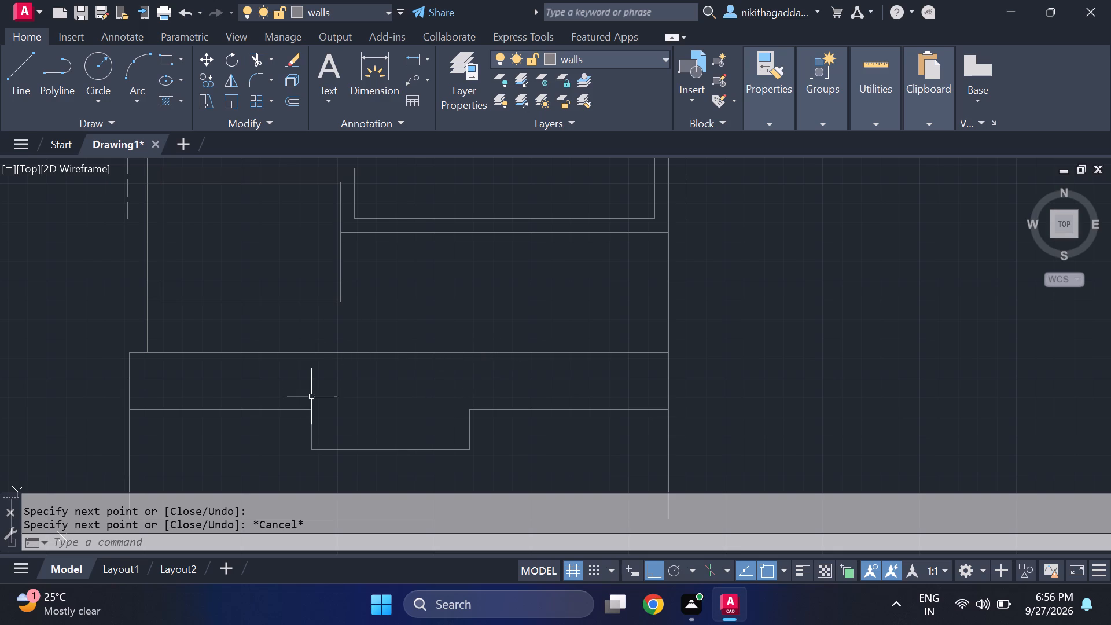
middle_click_drag(456, 326, 458, 331)
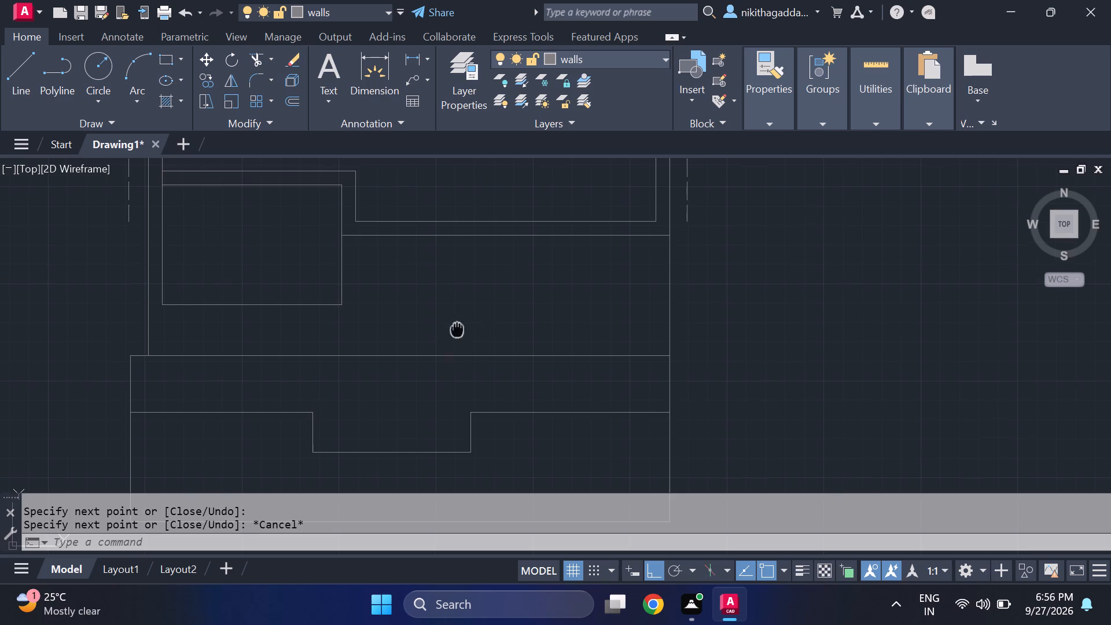
middle_click_drag(458, 331, 481, 382)
middle_click_drag(483, 387, 485, 393)
scroll(478, 370, "down", 3)
middle_click_drag(488, 321, 510, 393)
middle_click_drag(509, 384, 509, 359)
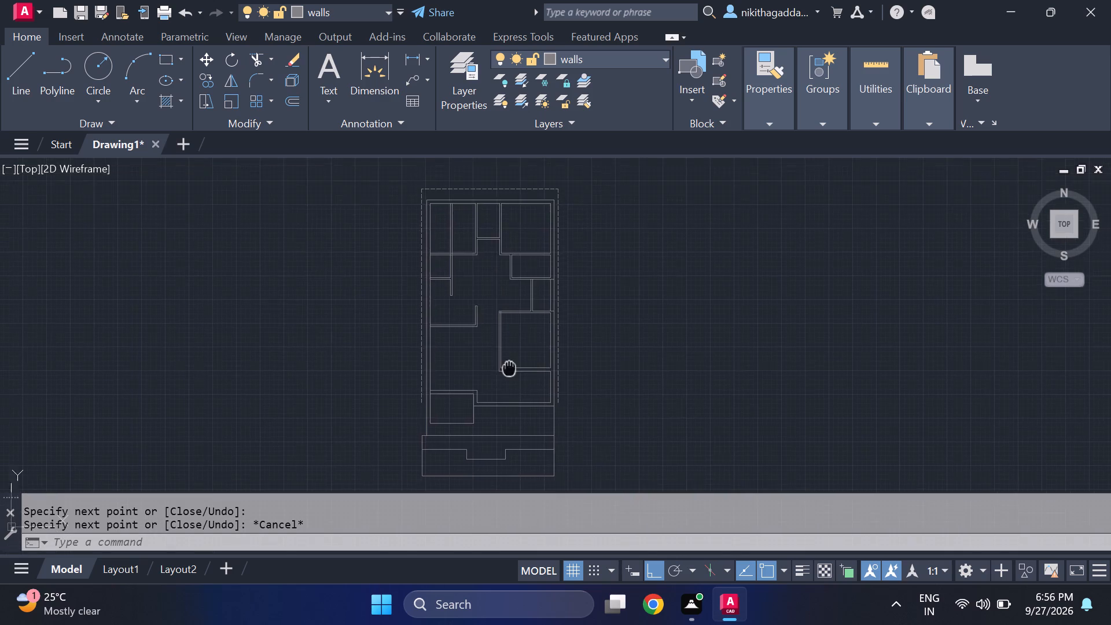
middle_click_drag(509, 359, 513, 288)
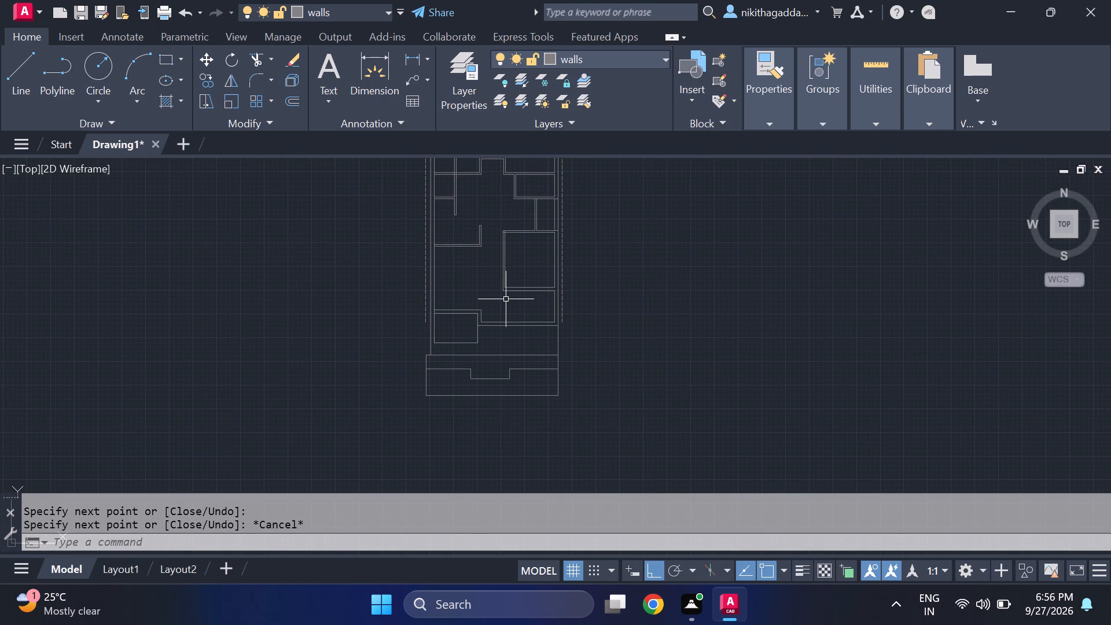
scroll(421, 352, "up", 1)
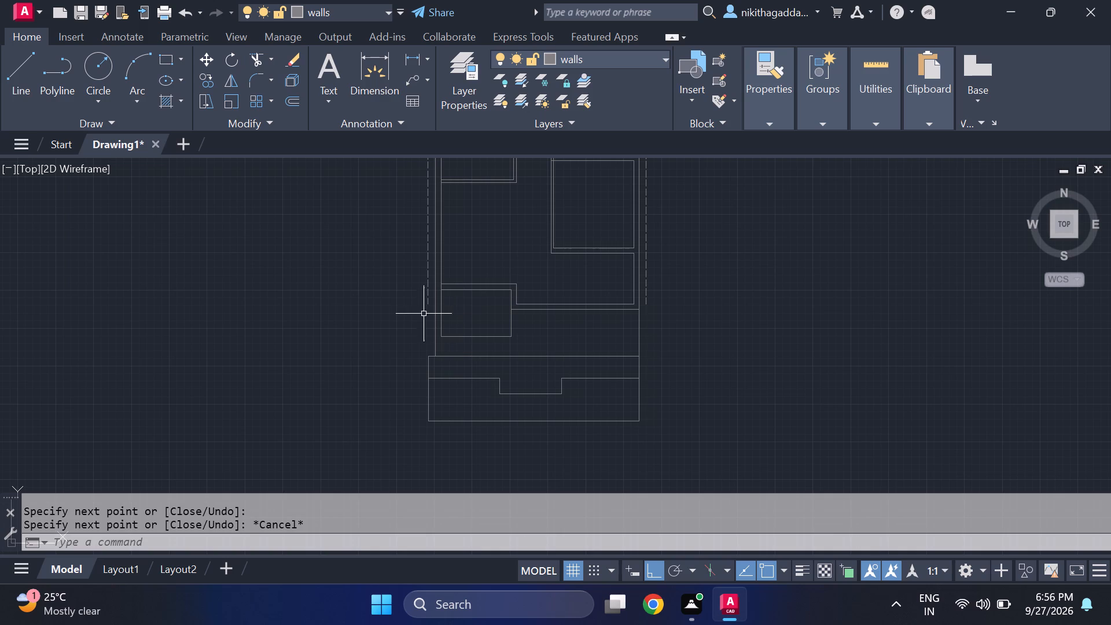
left_click(764, 113)
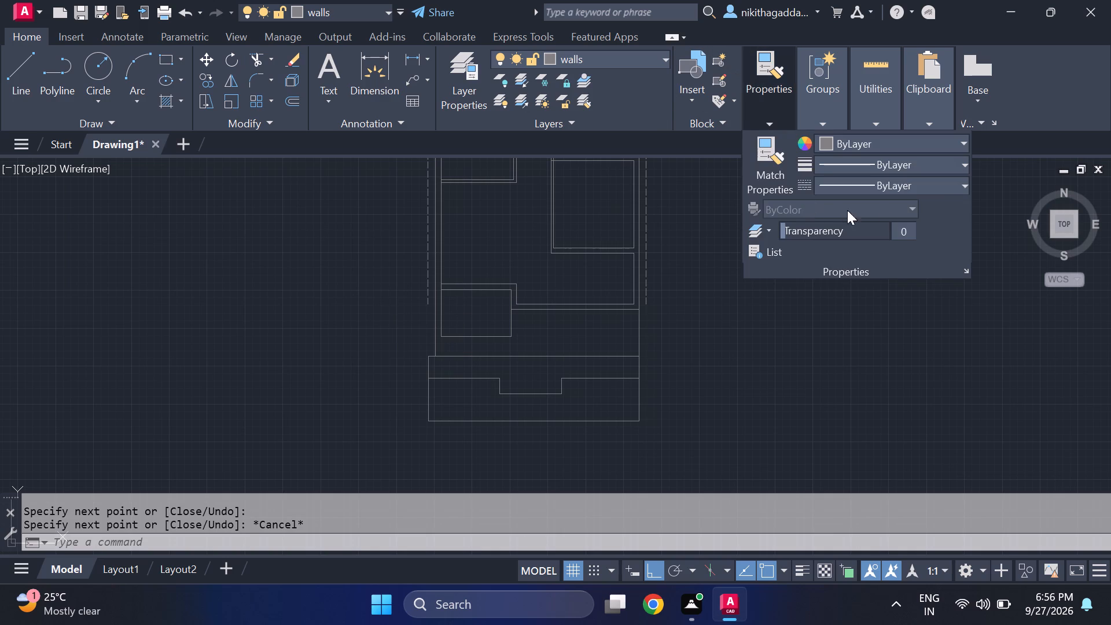
left_click(947, 190)
left_click(891, 252)
Extend the dashed left boundary with a line down to the front line's level, joined by a short segment to the front outline's corner.
key("l")
key("Return")
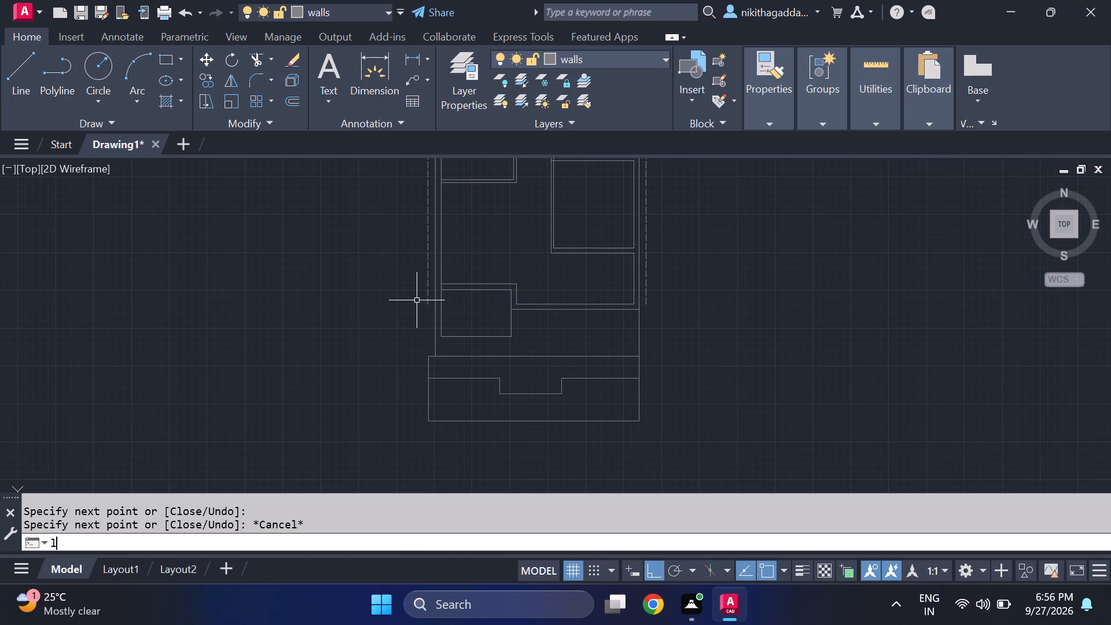
left_click(424, 304)
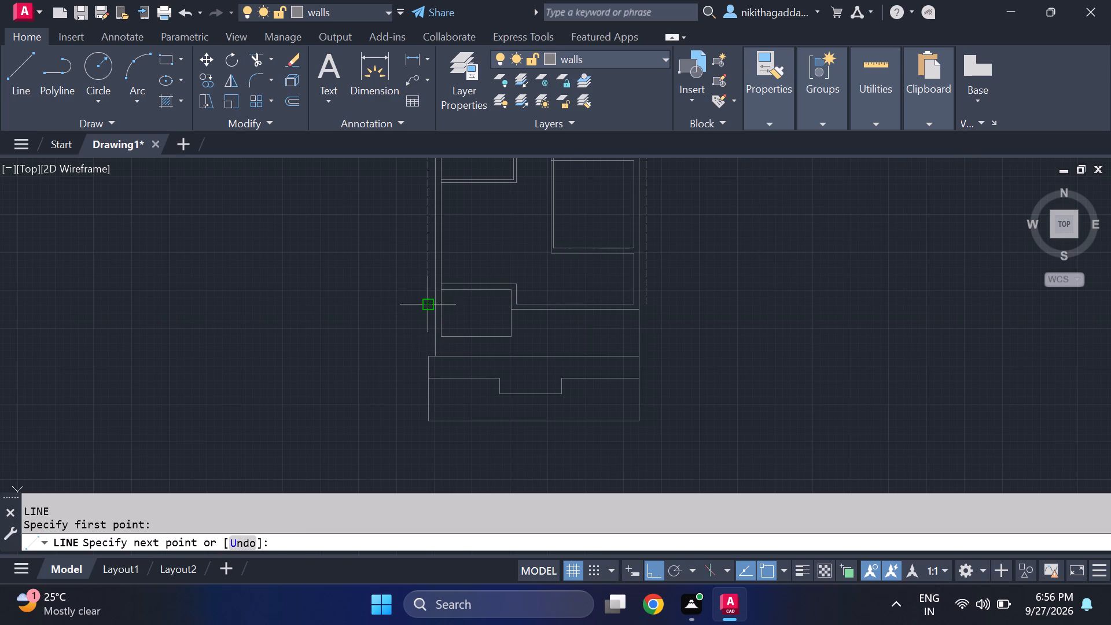
scroll(424, 373, "up", 2)
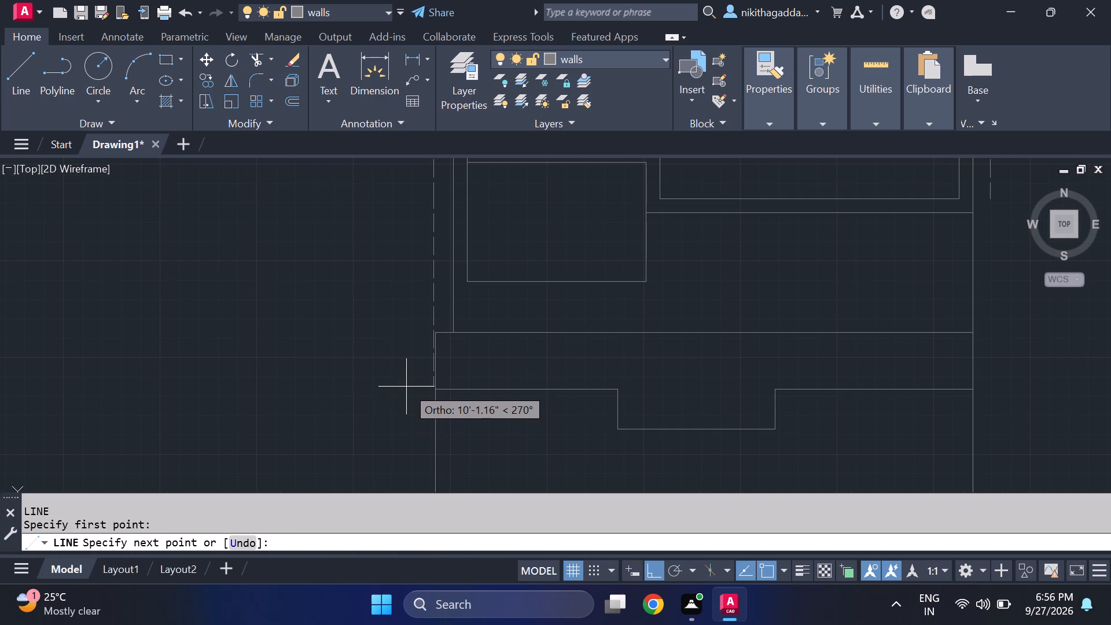
scroll(411, 373, "up", 3)
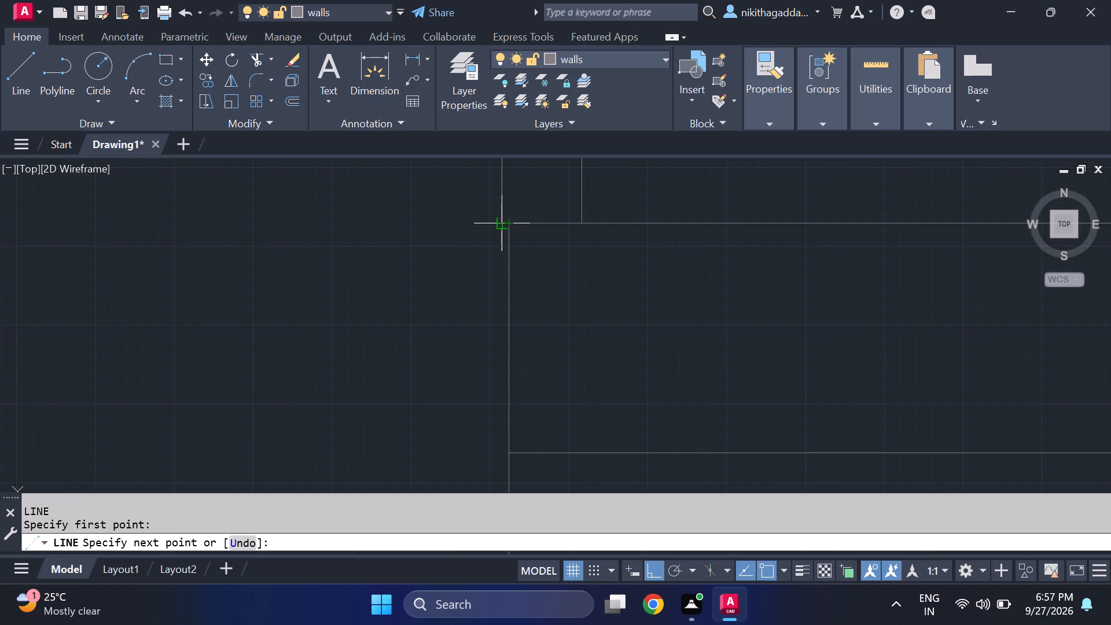
scroll(499, 224, "up", 3)
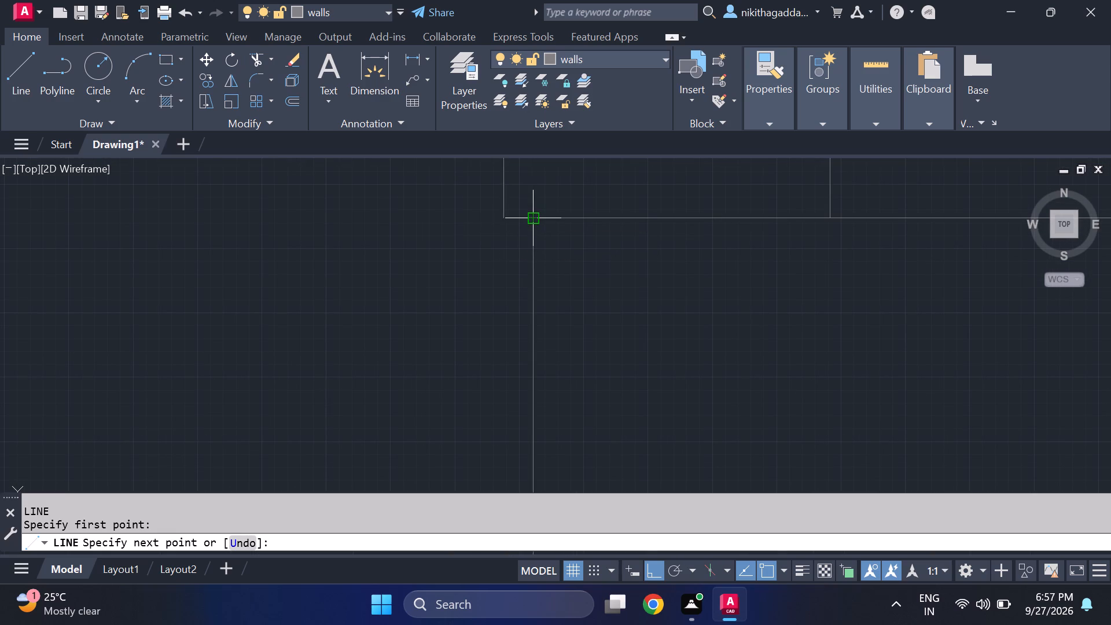
left_click(505, 218)
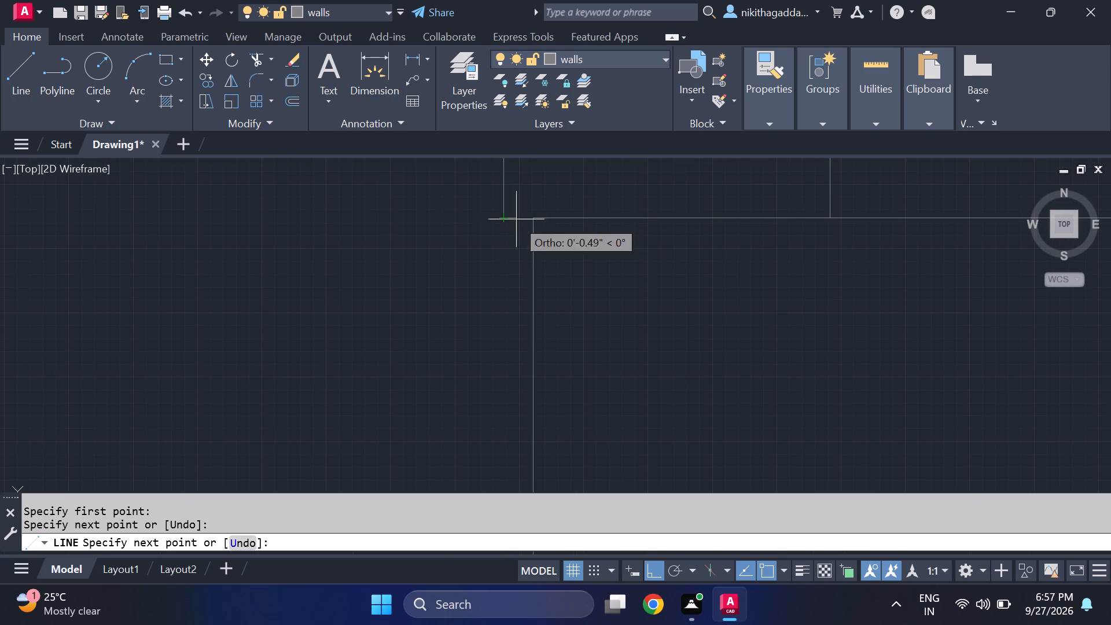
left_click(532, 219)
scroll(461, 295, "down", 3)
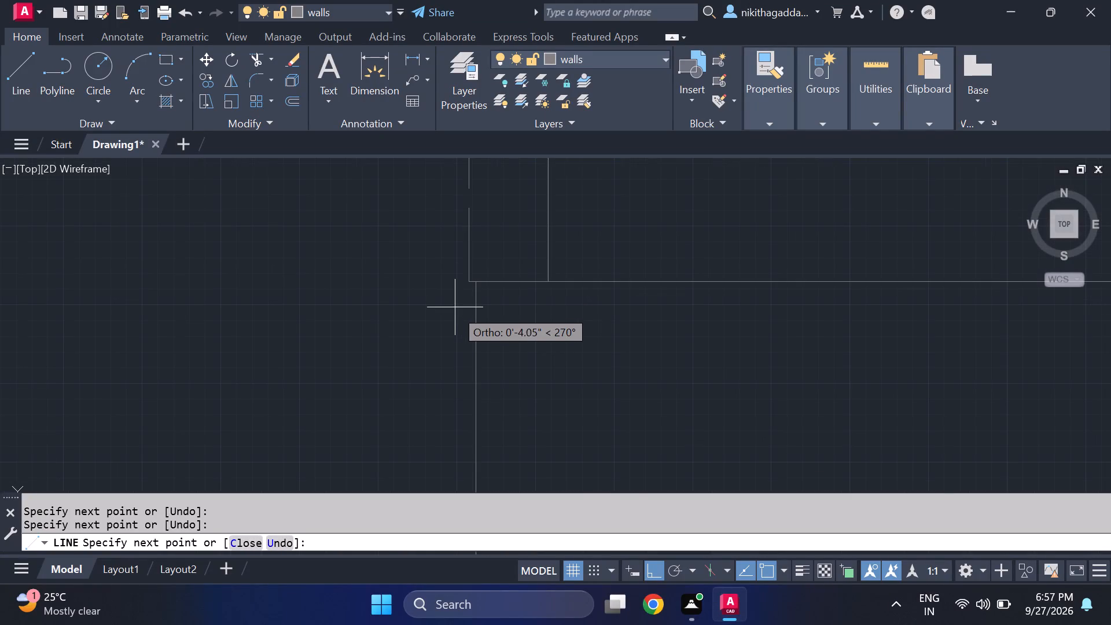
key("Escape")
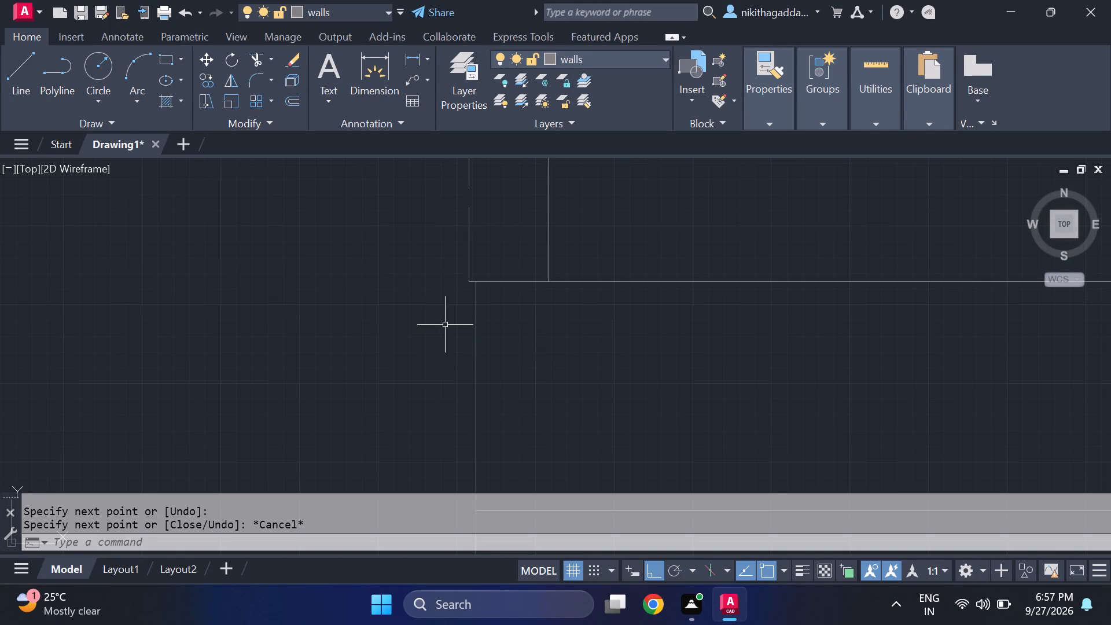
Extend the dashed right boundary with a line down to the front line's level, joined by a short segment left to the outline's corner.
scroll(529, 388, "down", 4)
scroll(700, 387, "down", 2)
scroll(792, 363, "up", 2)
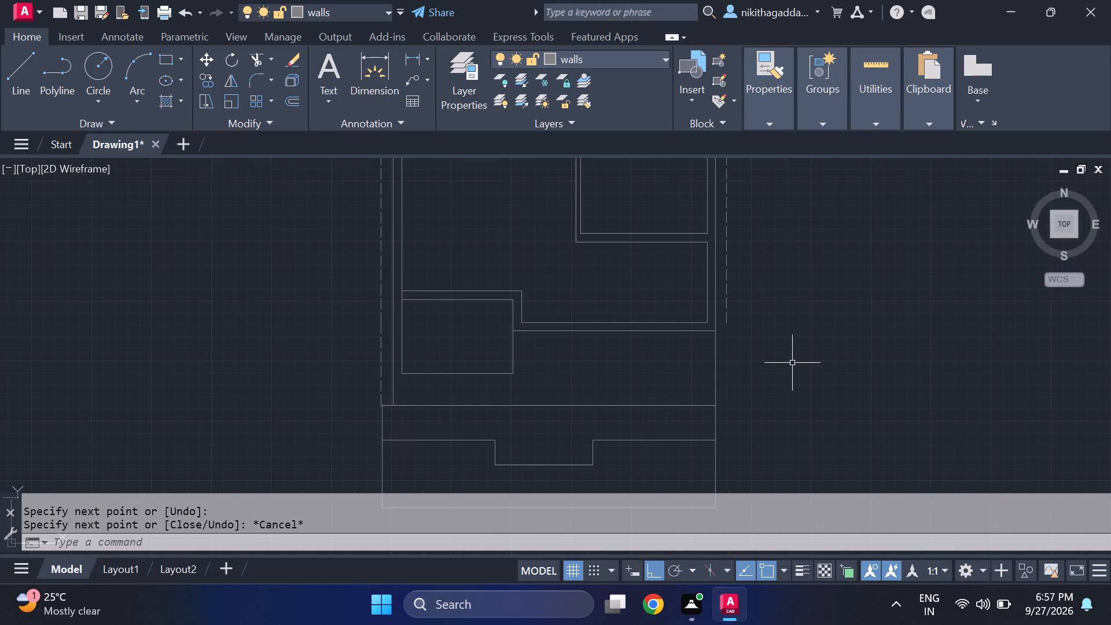
key("l")
key("Return")
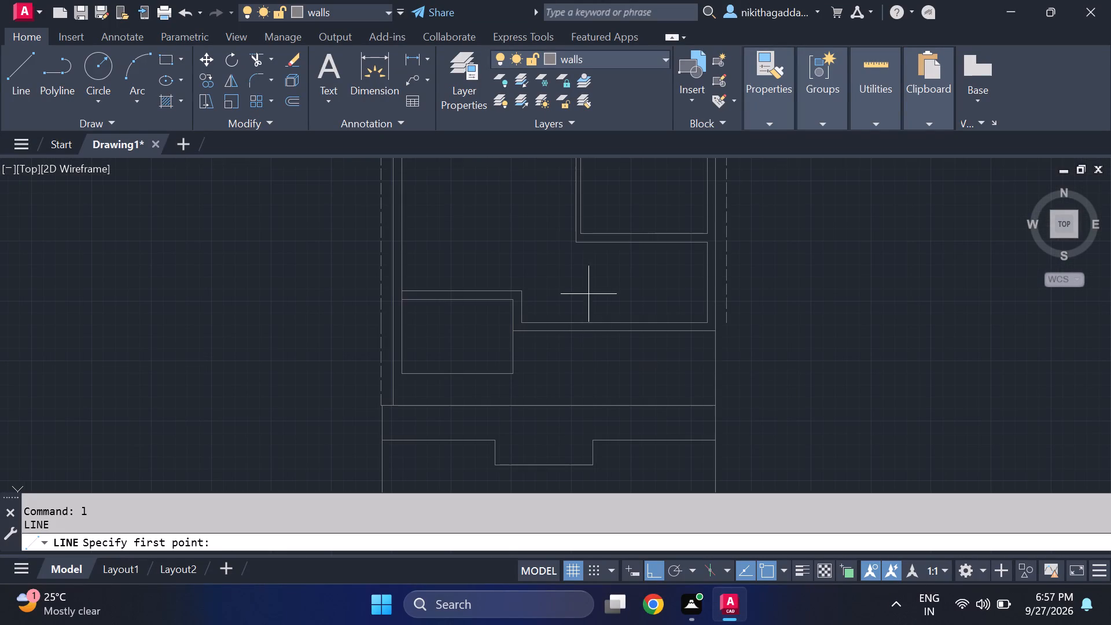
left_click(722, 328)
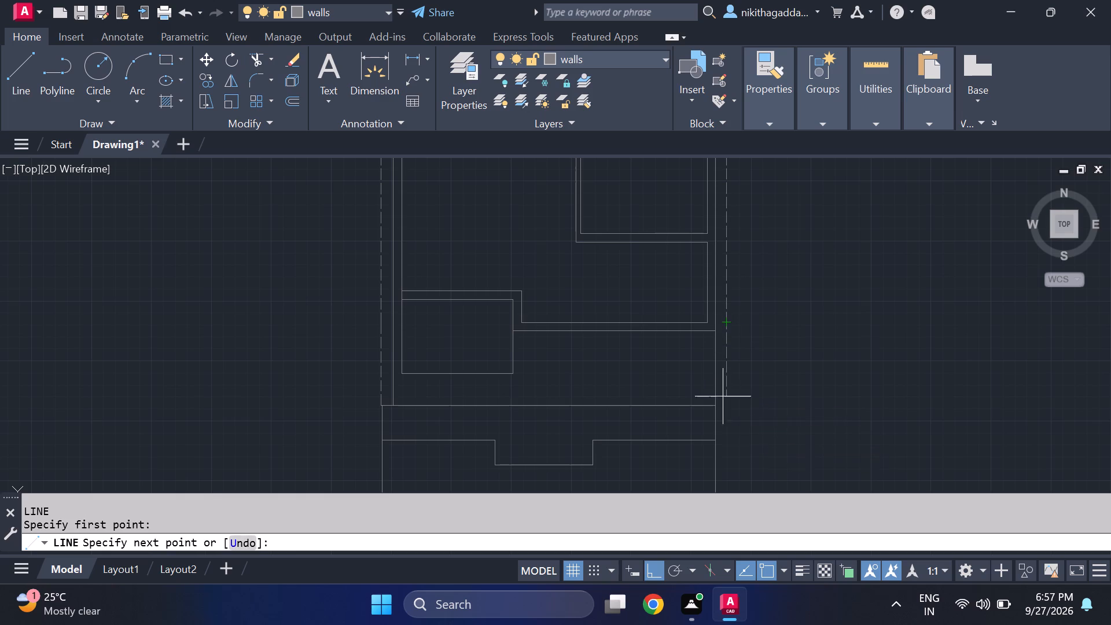
scroll(727, 414, "up", 2)
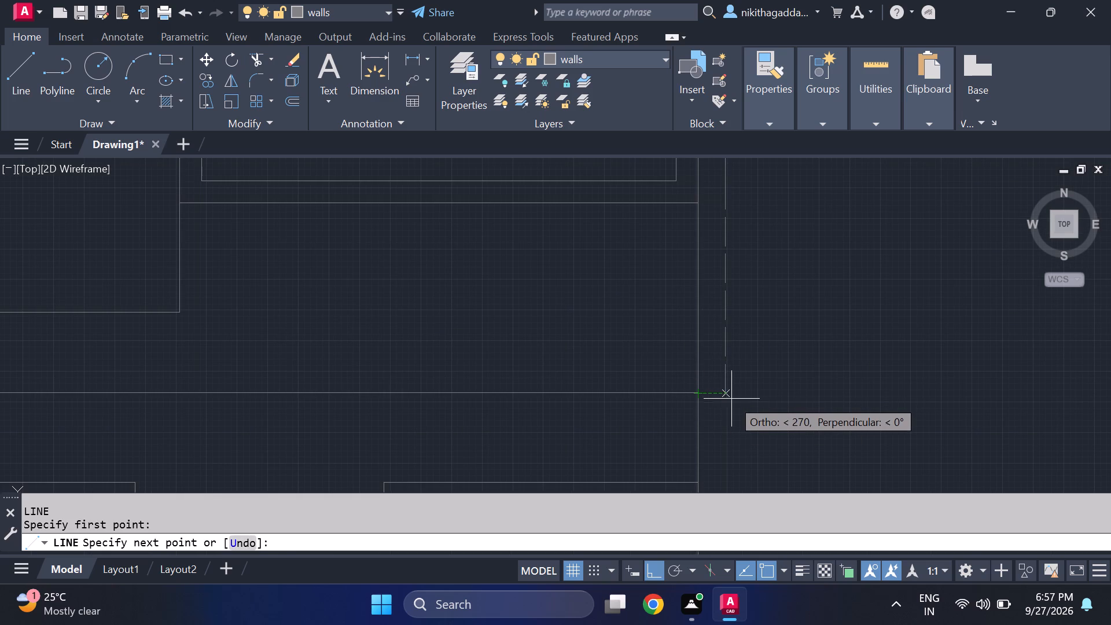
left_click(724, 393)
left_click(700, 392)
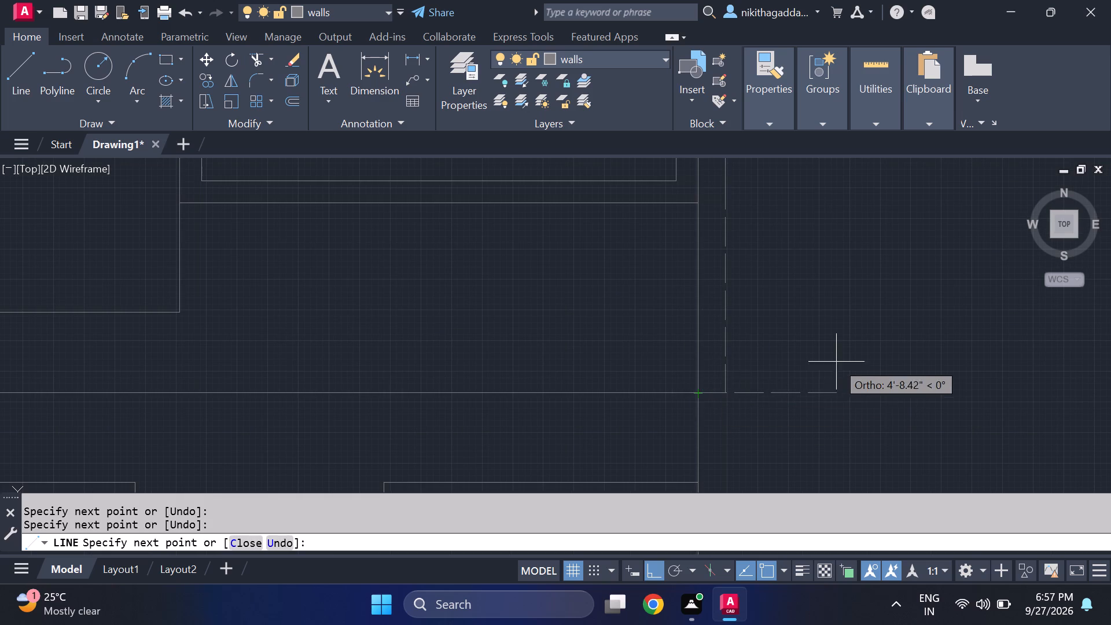
scroll(836, 357, "down", 4)
key("Escape")
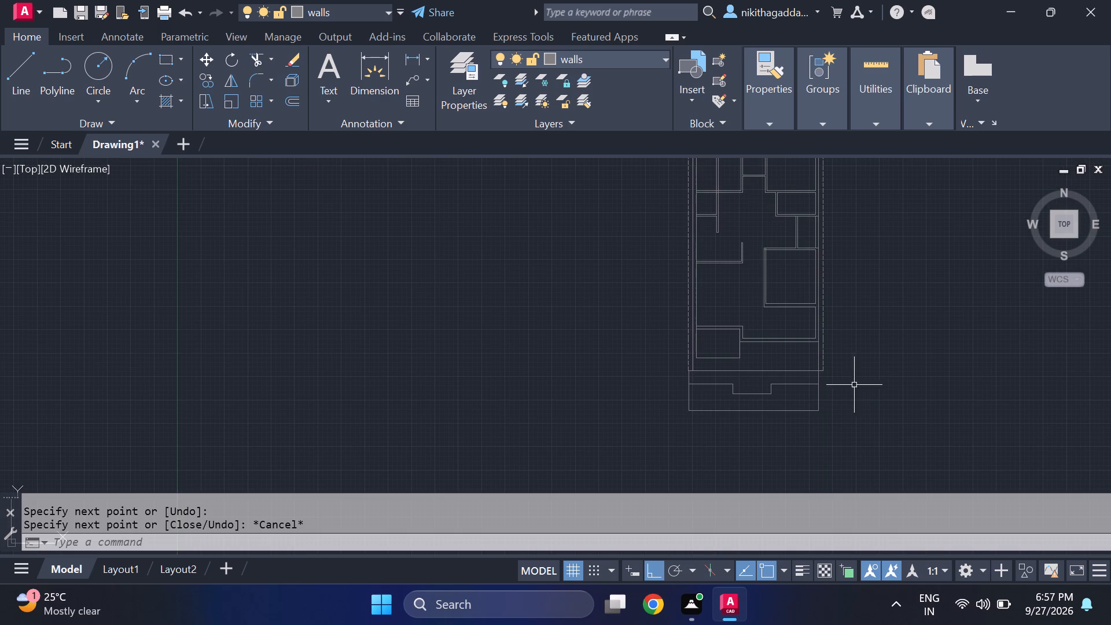
Move the new lower segment of the dashed left boundary about 0.28" to the left.
scroll(854, 373, "up", 1)
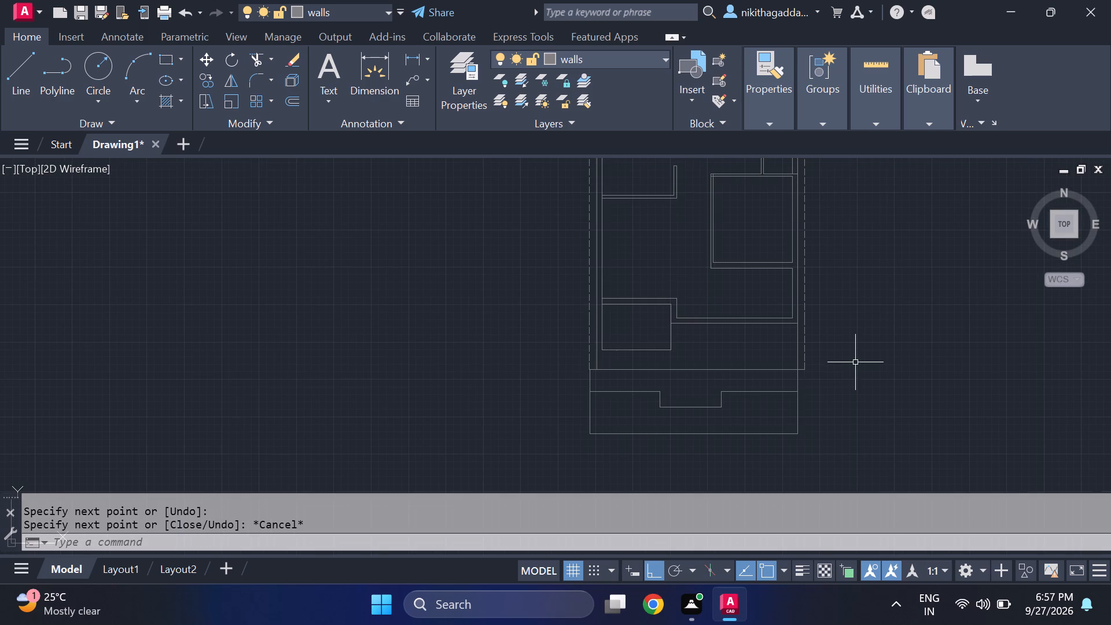
middle_click_drag(852, 390, 858, 397)
scroll(615, 351, "up", 1)
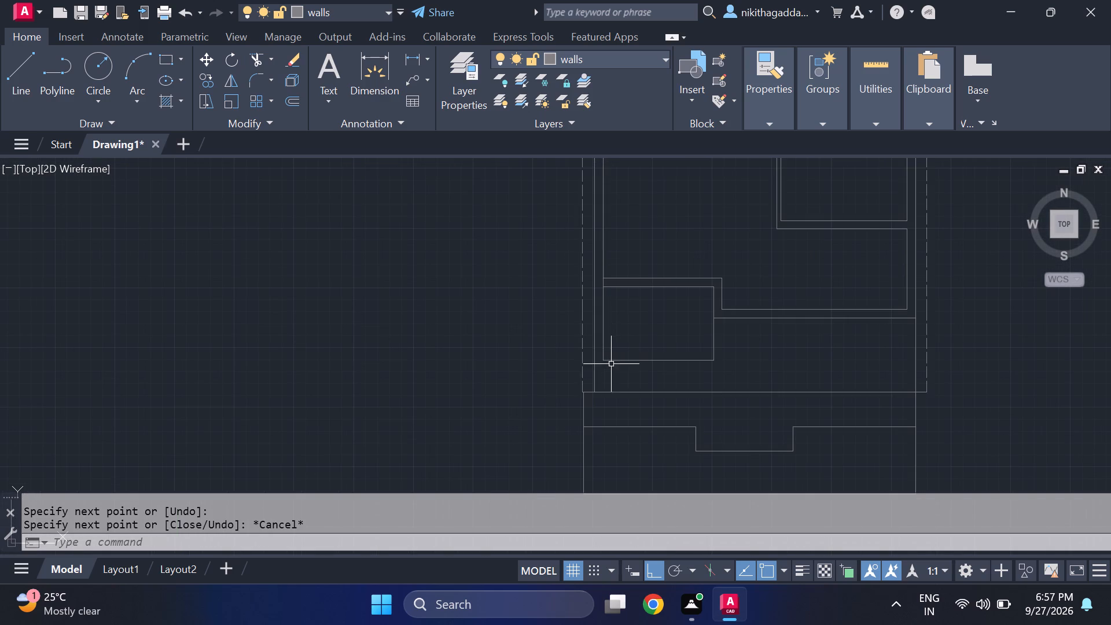
scroll(593, 370, "up", 1)
scroll(593, 370, "down", 3)
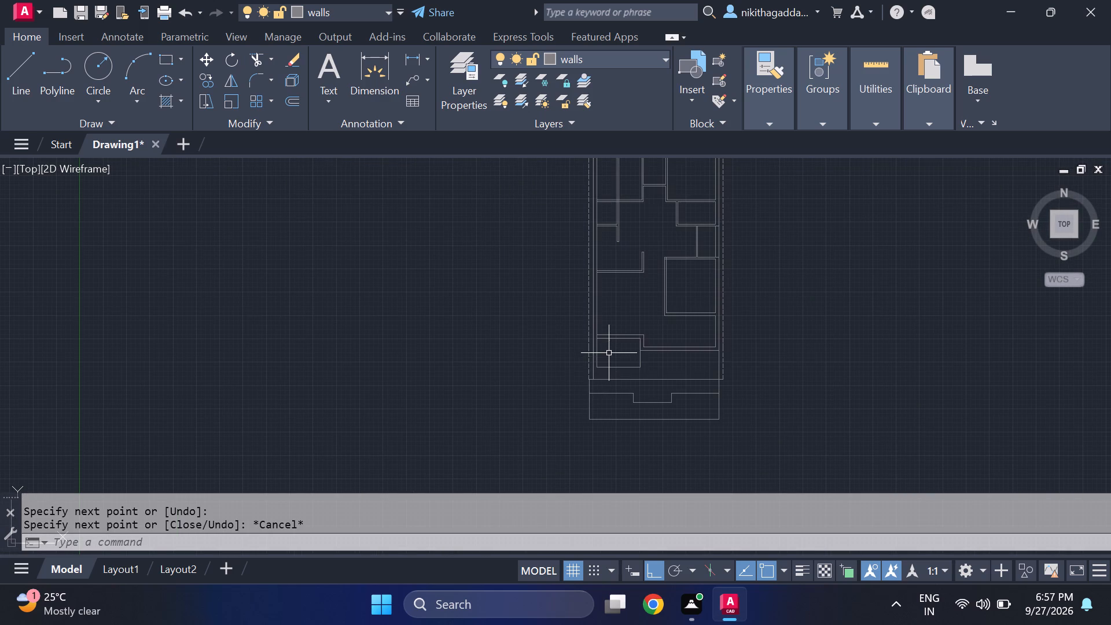
scroll(572, 356, "up", 3)
scroll(661, 384, "down", 1)
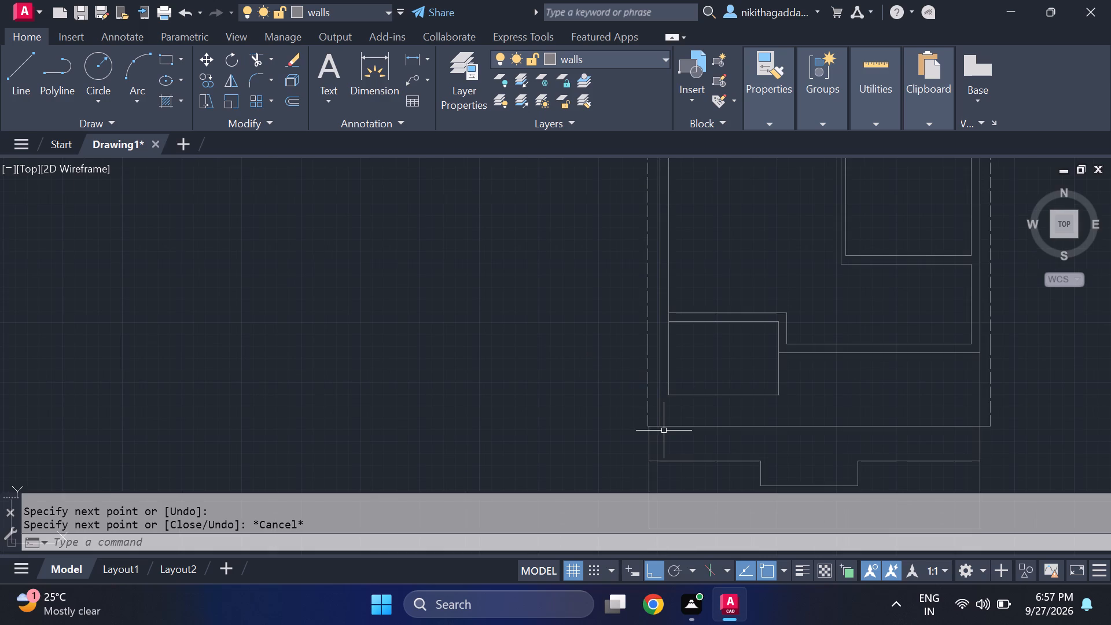
scroll(646, 412, "up", 2)
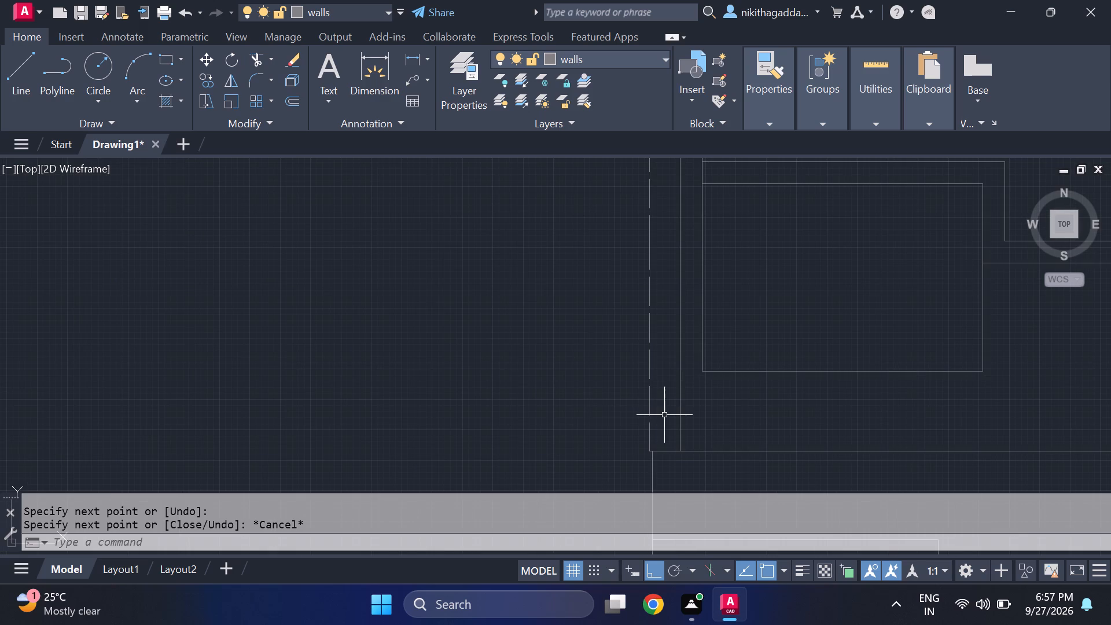
left_click(663, 413)
left_click(631, 434)
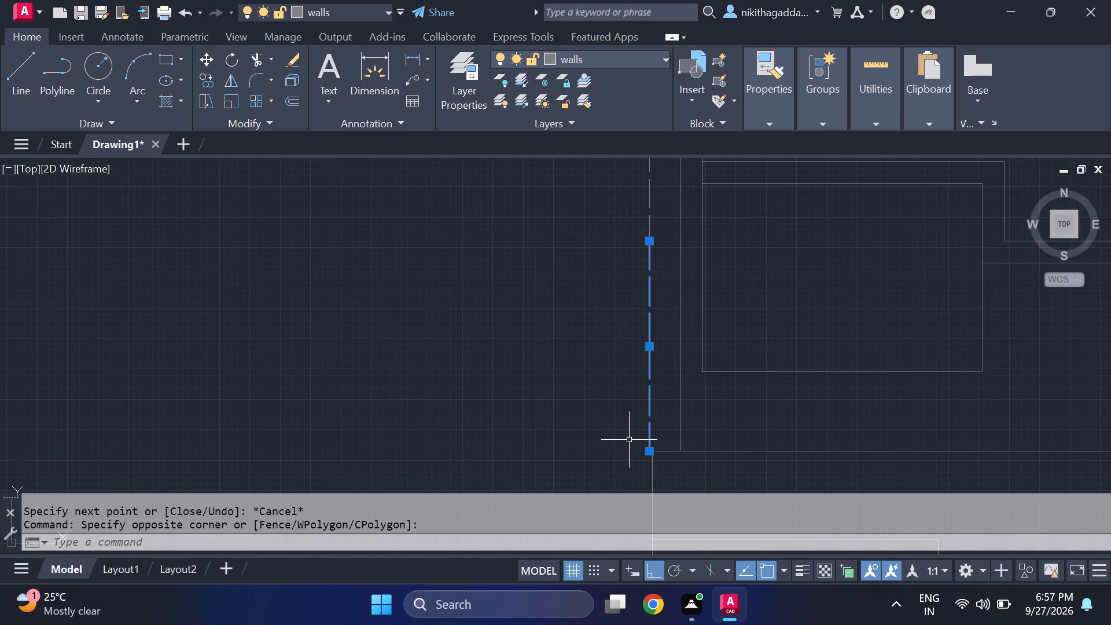
key("m")
key("Return")
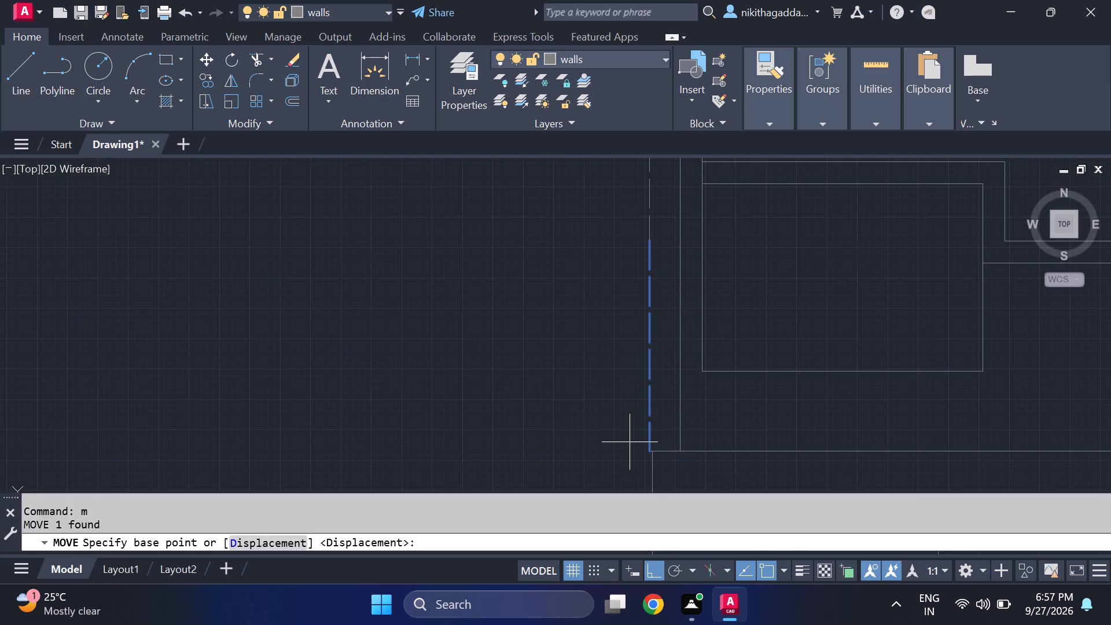
scroll(666, 447, "up", 3)
scroll(599, 474, "up", 4)
left_click(609, 441)
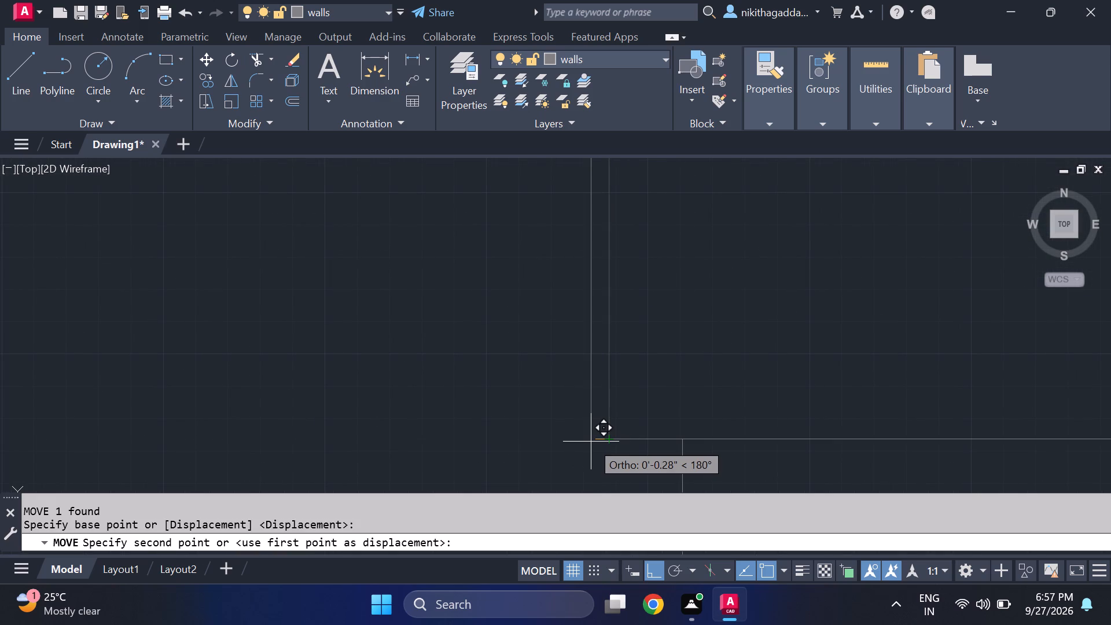
left_click(591, 442)
scroll(659, 407, "down", 3)
scroll(771, 408, "down", 2)
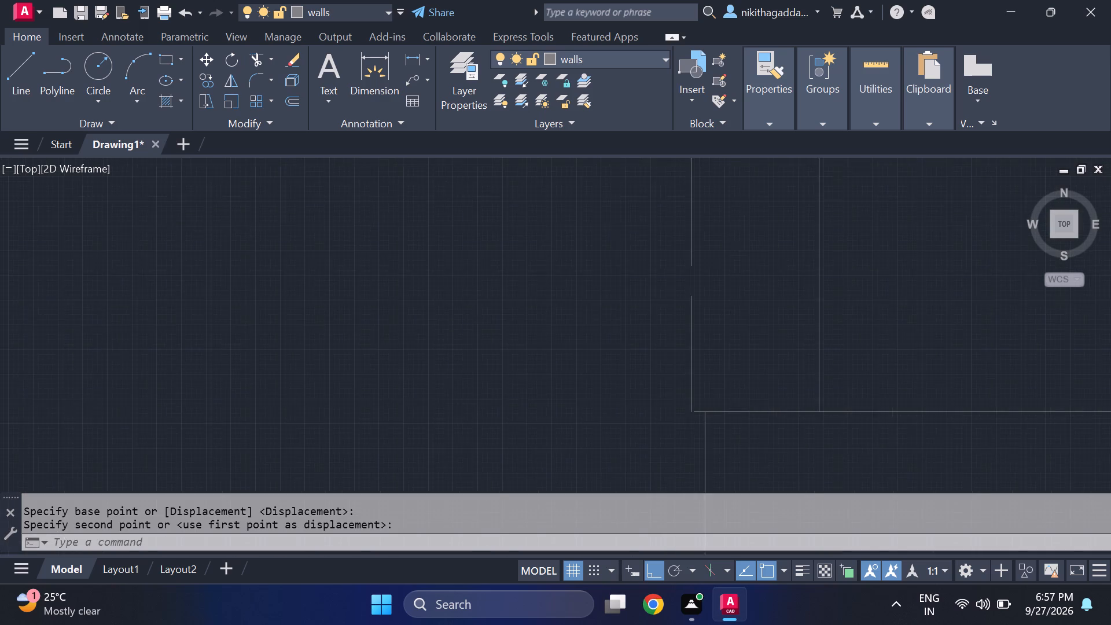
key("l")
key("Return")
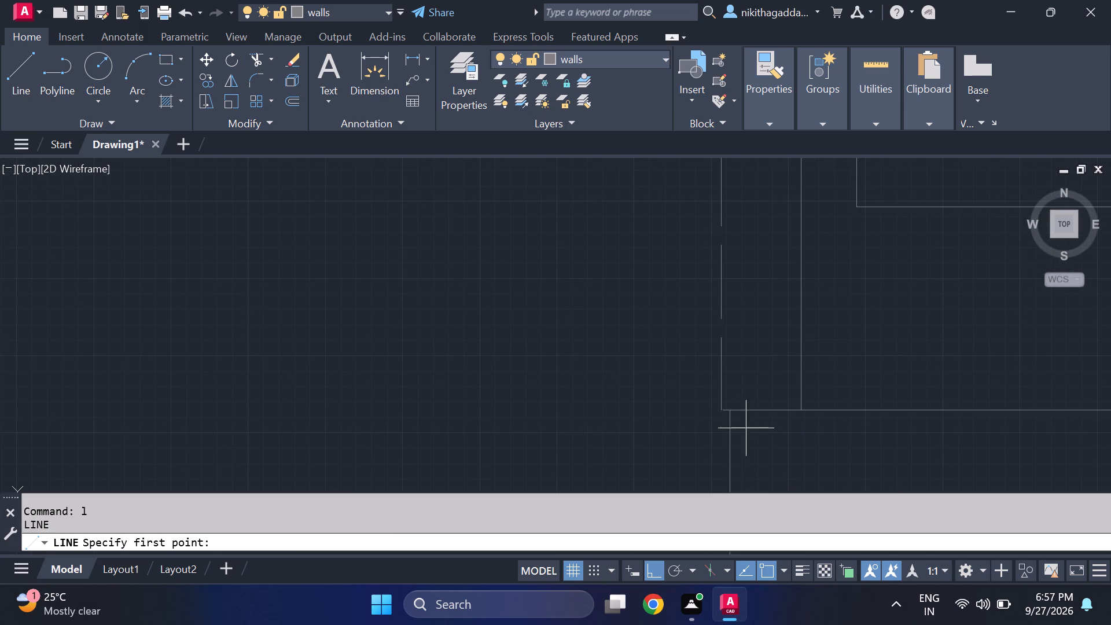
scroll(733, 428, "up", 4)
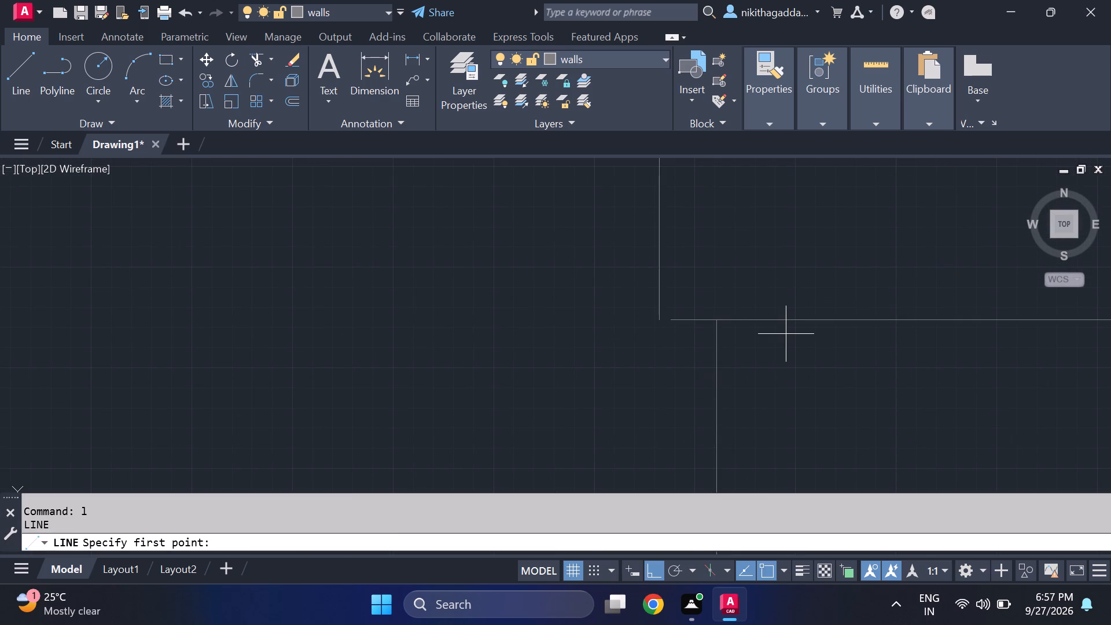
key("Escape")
Extend the short horizontal segment at the front outline's left corner to the moved dashed boundary line.
type("ed")
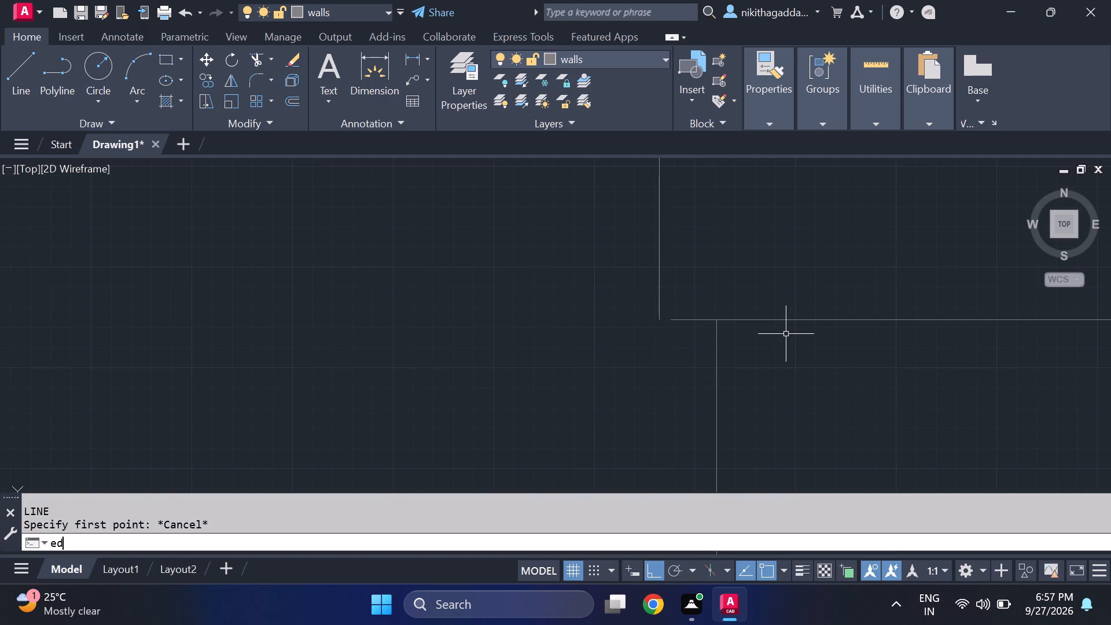
key("x")
key("Return")
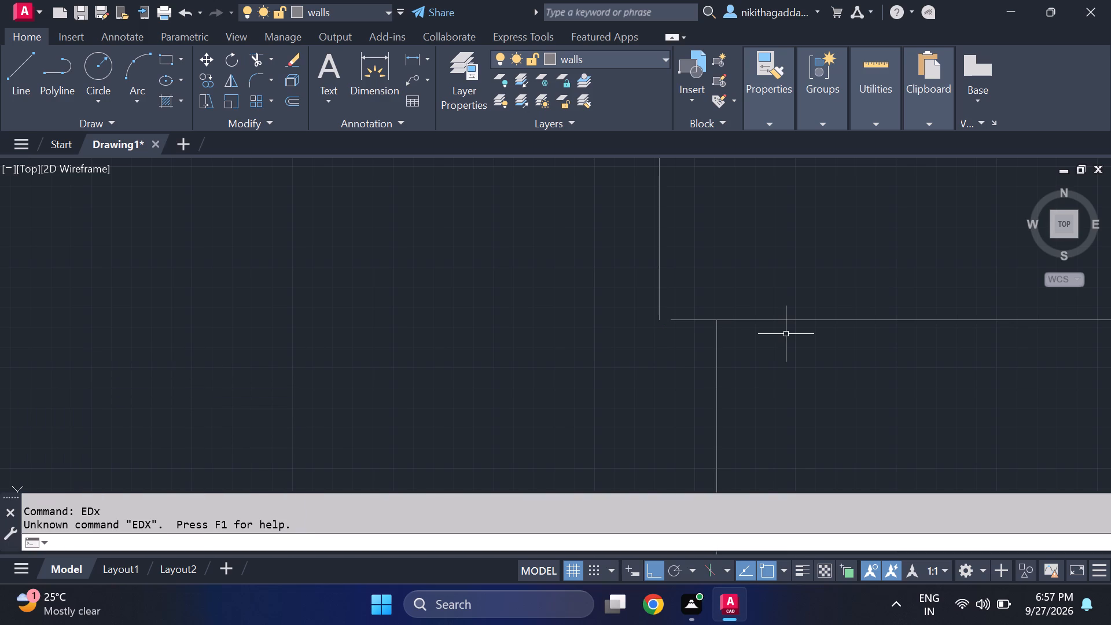
type("ex")
key("Return")
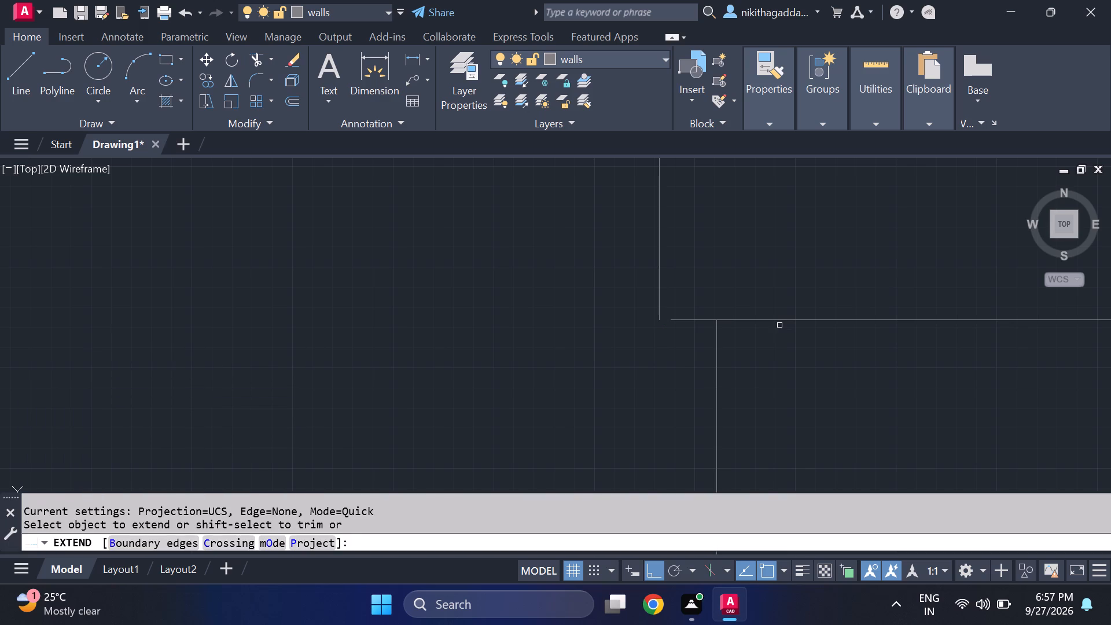
left_click(693, 321)
scroll(862, 367, "down", 4)
scroll(886, 413, "down", 3)
middle_click_drag(942, 435, 384, 381)
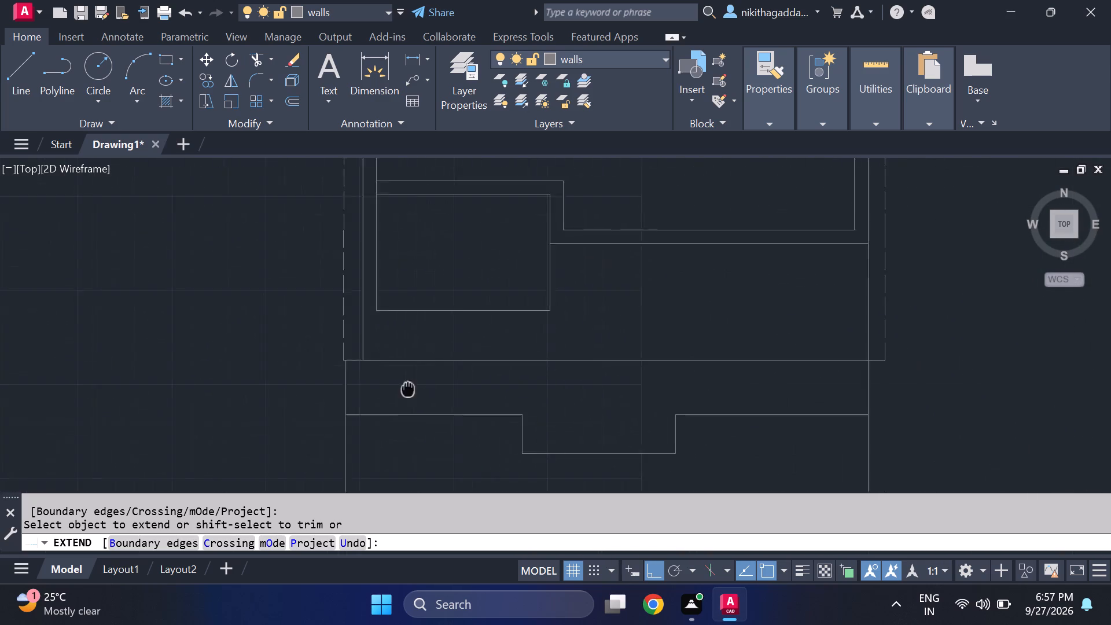
middle_click_drag(384, 381, 295, 366)
scroll(442, 358, "down", 4)
scroll(468, 363, "up", 2)
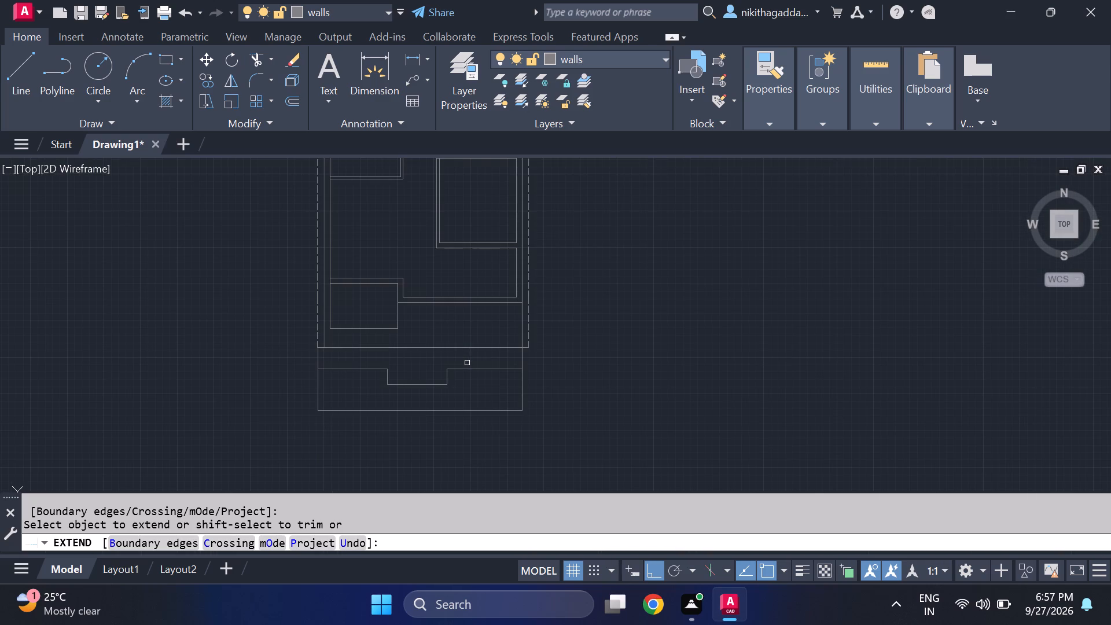
key("Escape")
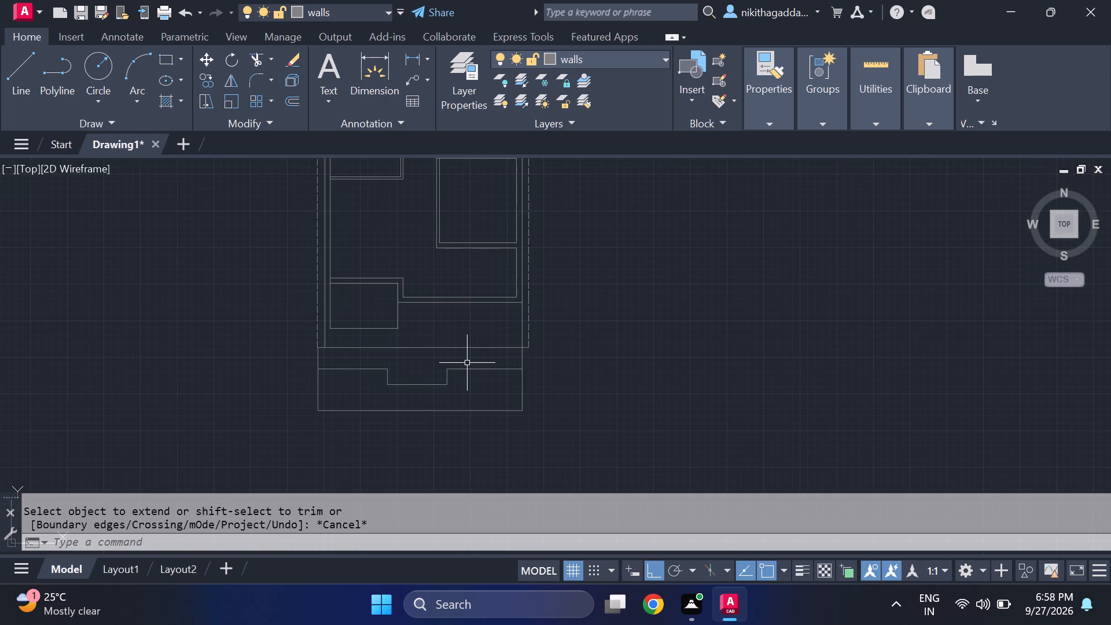
Move the lower segment of the dashed left boundary slightly further left from its bottom endpoint.
scroll(363, 322, "up", 2)
scroll(255, 356, "up", 2)
left_click(250, 361)
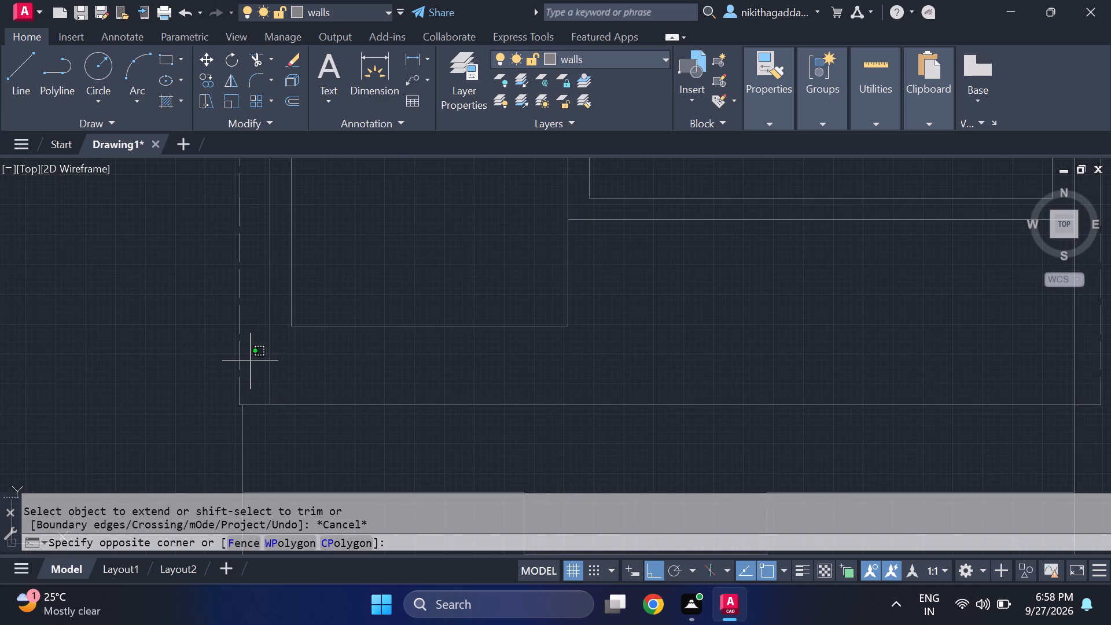
left_click(227, 365)
key("m")
key("Return")
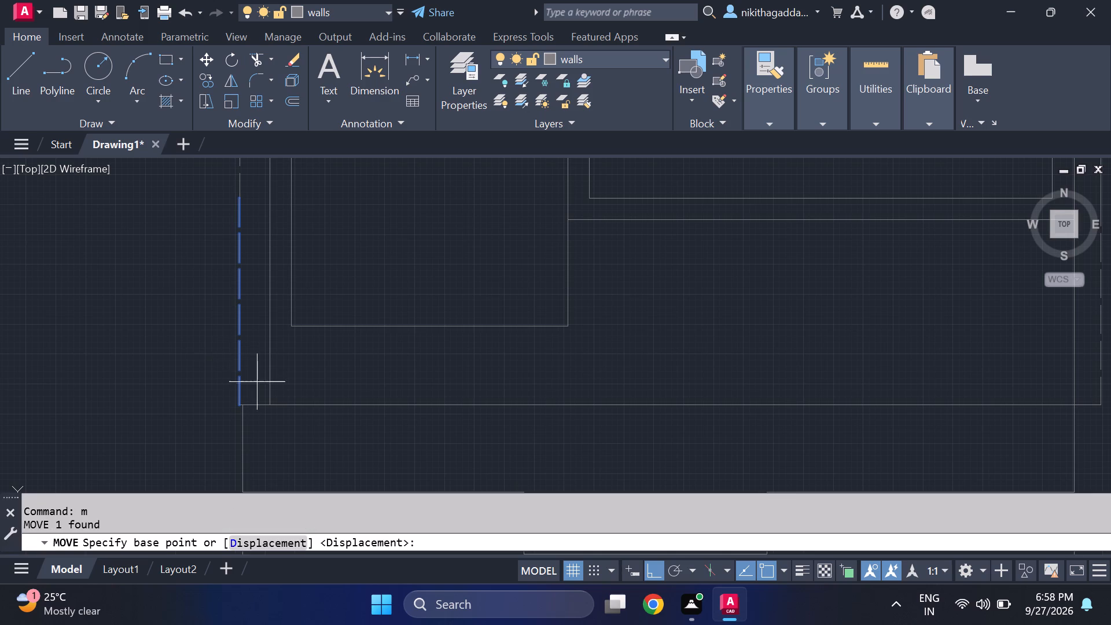
scroll(226, 415, "up", 3)
scroll(275, 364, "up", 3)
left_click(268, 419)
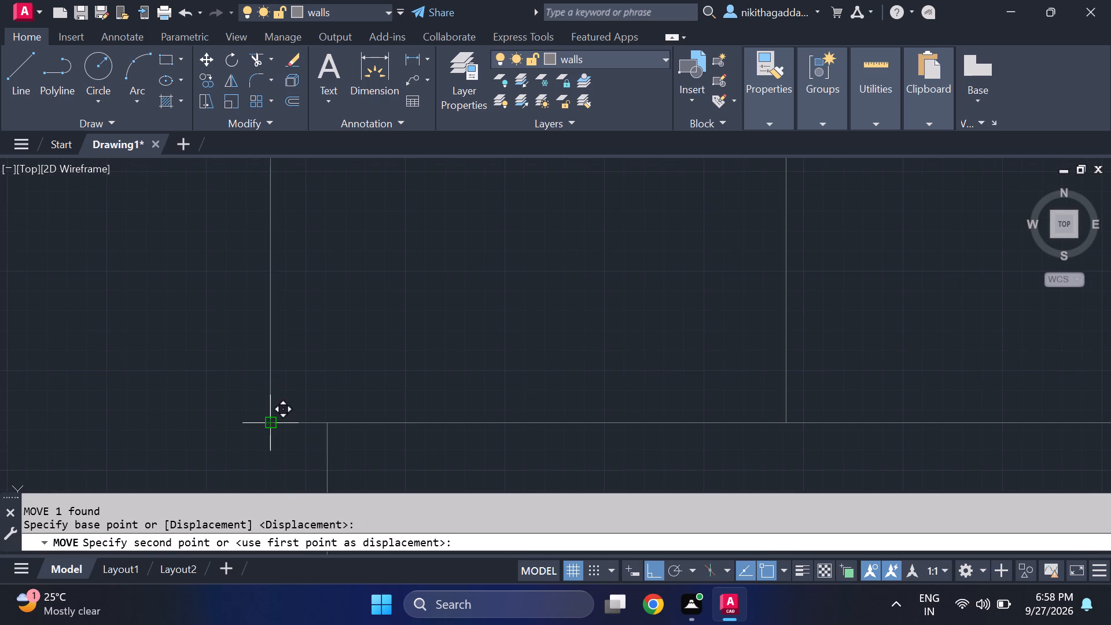
left_click(248, 420)
scroll(329, 366, "down", 4)
scroll(447, 388, "down", 3)
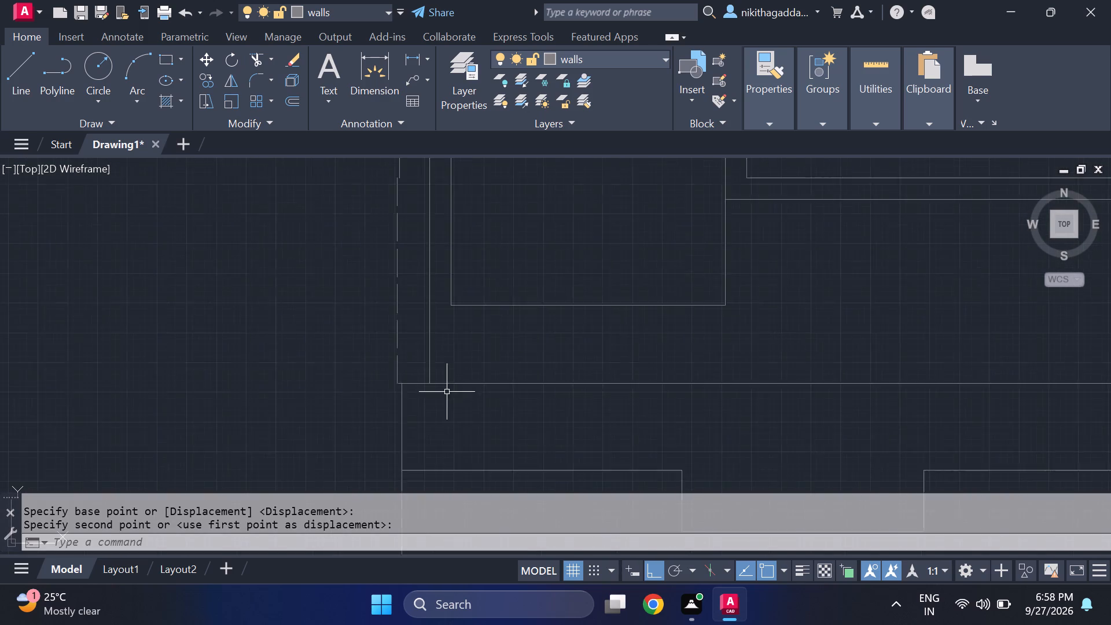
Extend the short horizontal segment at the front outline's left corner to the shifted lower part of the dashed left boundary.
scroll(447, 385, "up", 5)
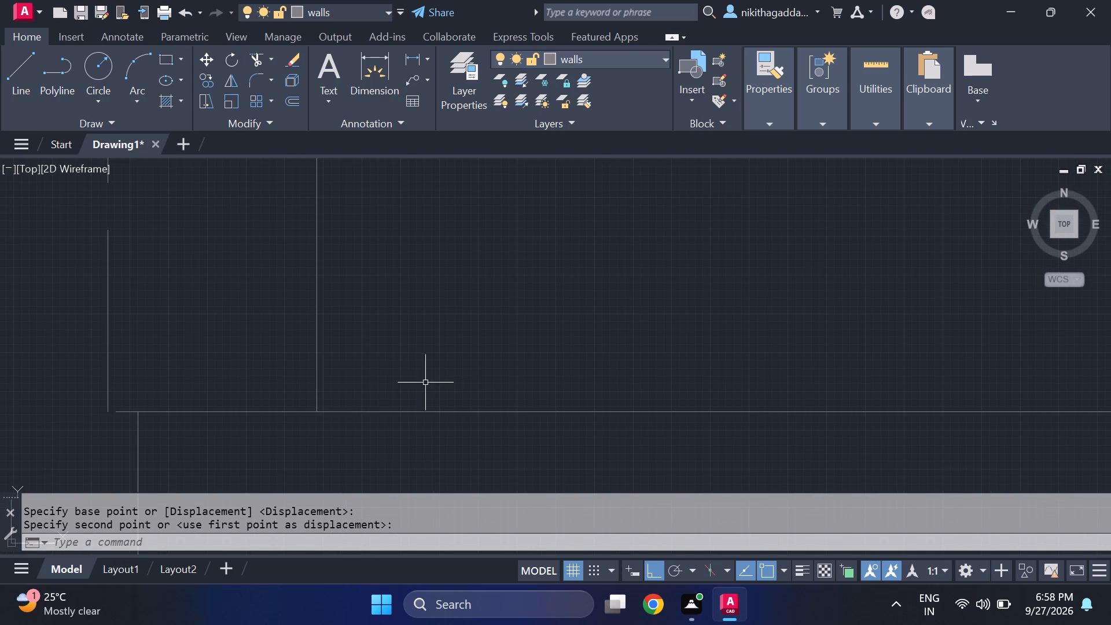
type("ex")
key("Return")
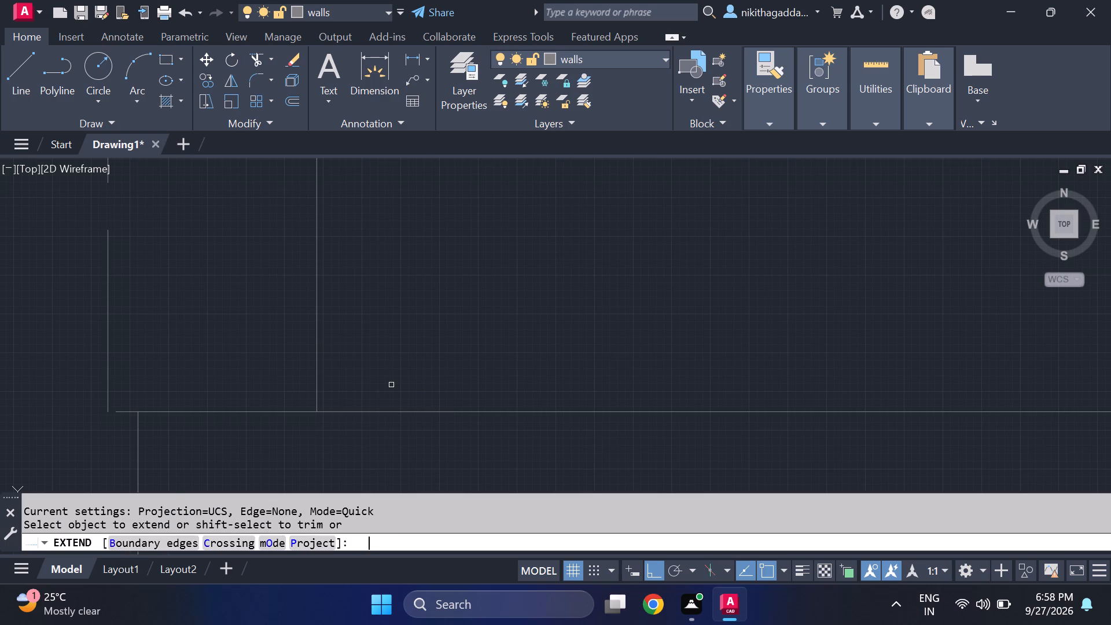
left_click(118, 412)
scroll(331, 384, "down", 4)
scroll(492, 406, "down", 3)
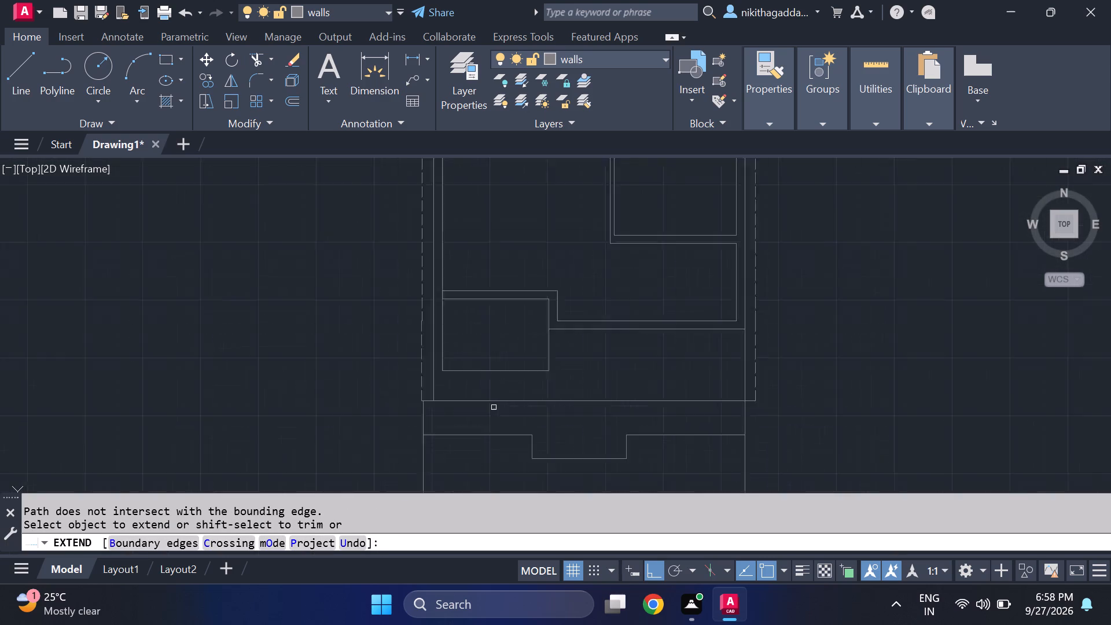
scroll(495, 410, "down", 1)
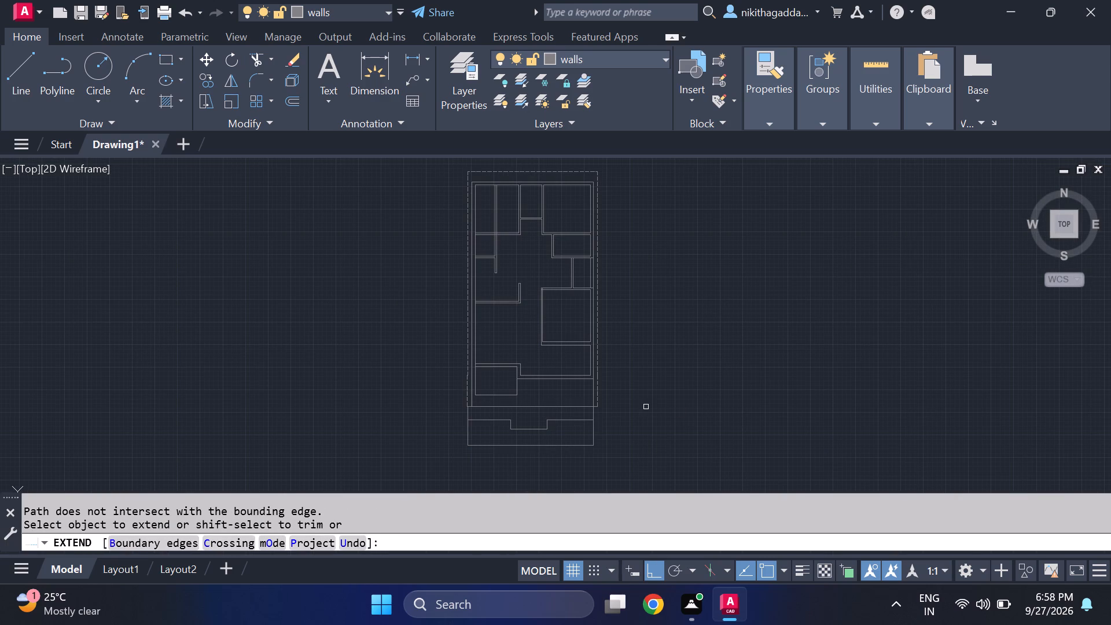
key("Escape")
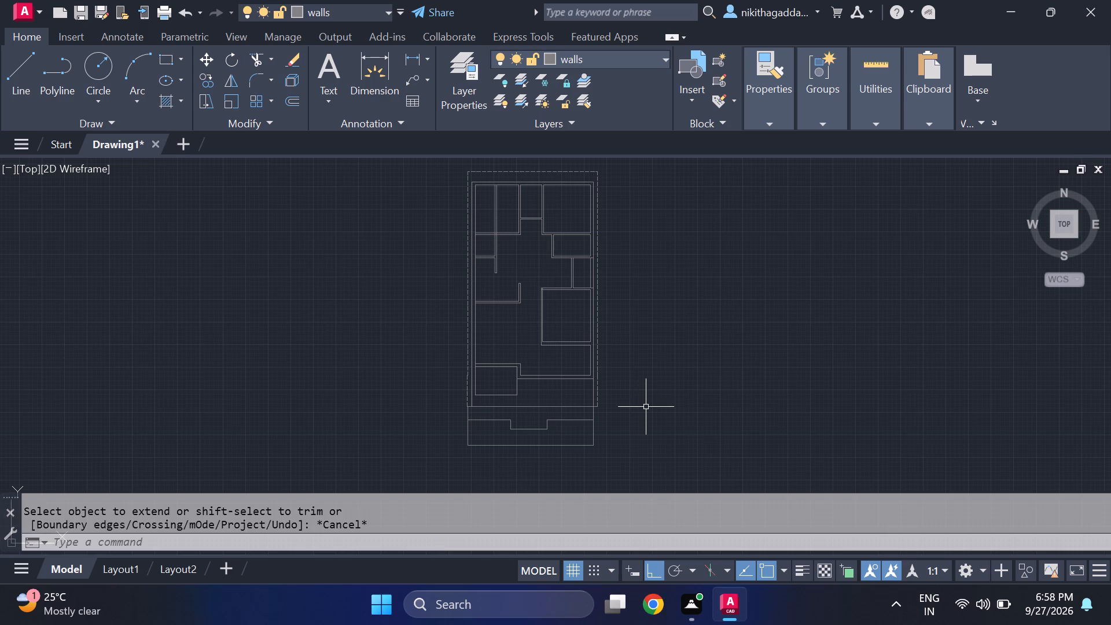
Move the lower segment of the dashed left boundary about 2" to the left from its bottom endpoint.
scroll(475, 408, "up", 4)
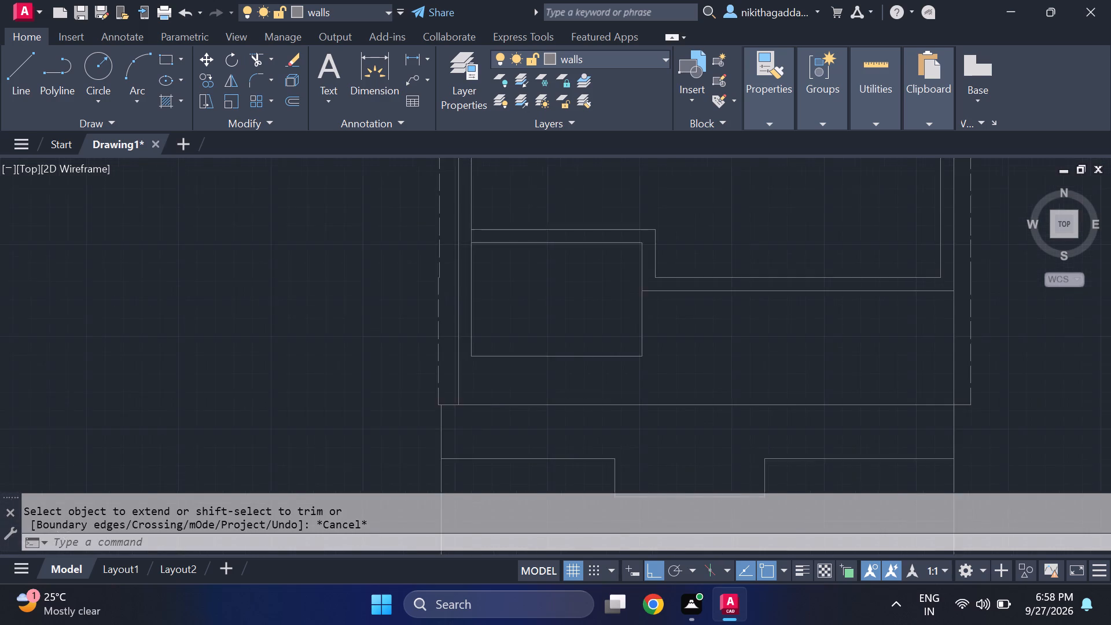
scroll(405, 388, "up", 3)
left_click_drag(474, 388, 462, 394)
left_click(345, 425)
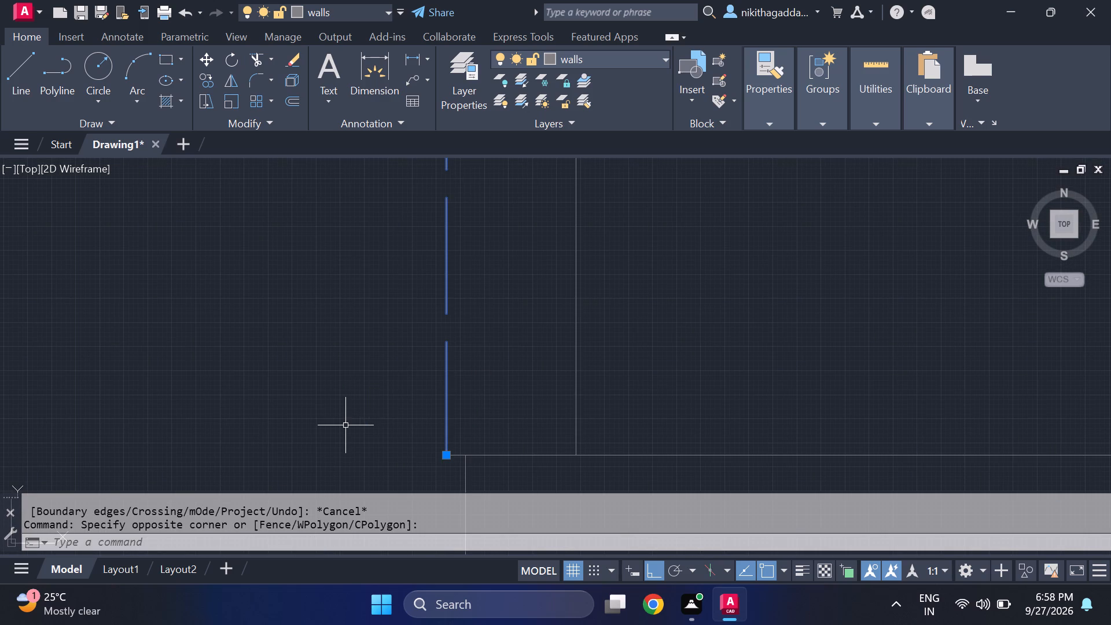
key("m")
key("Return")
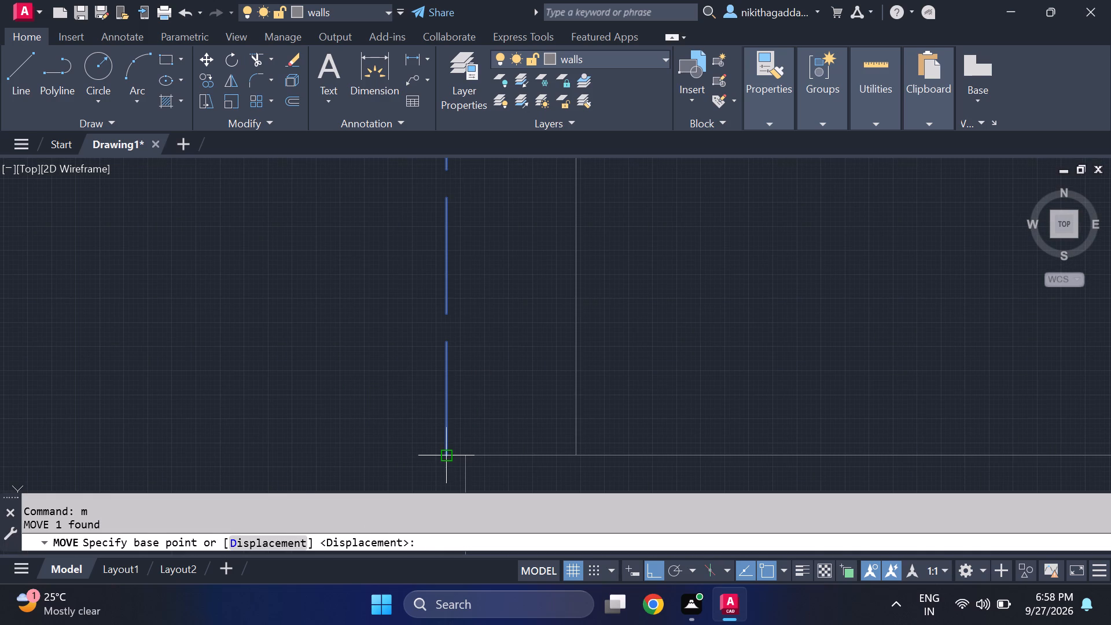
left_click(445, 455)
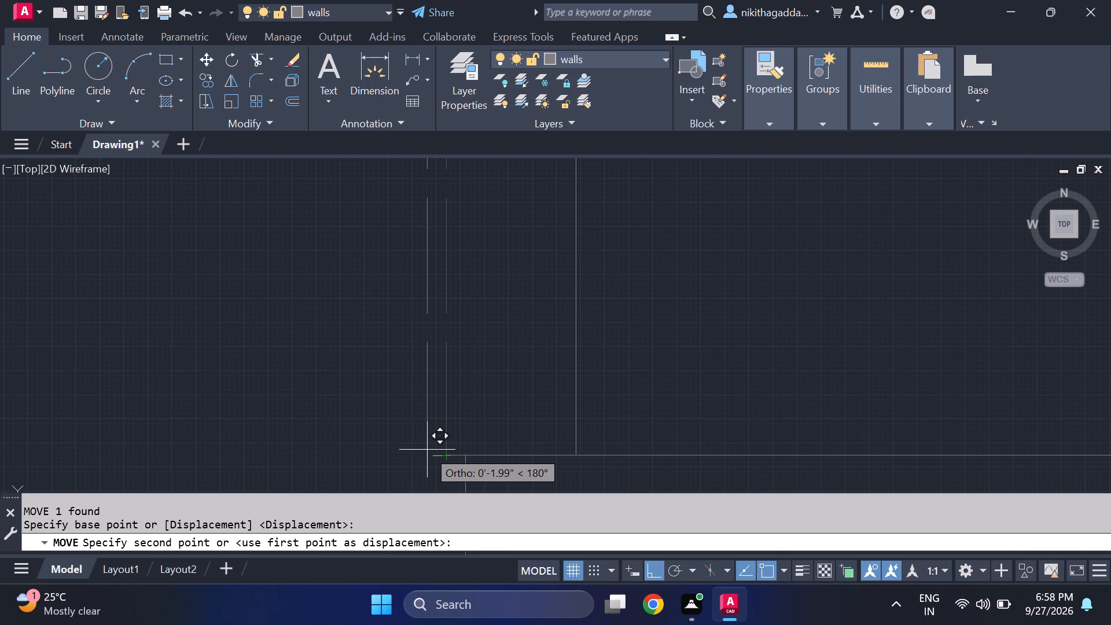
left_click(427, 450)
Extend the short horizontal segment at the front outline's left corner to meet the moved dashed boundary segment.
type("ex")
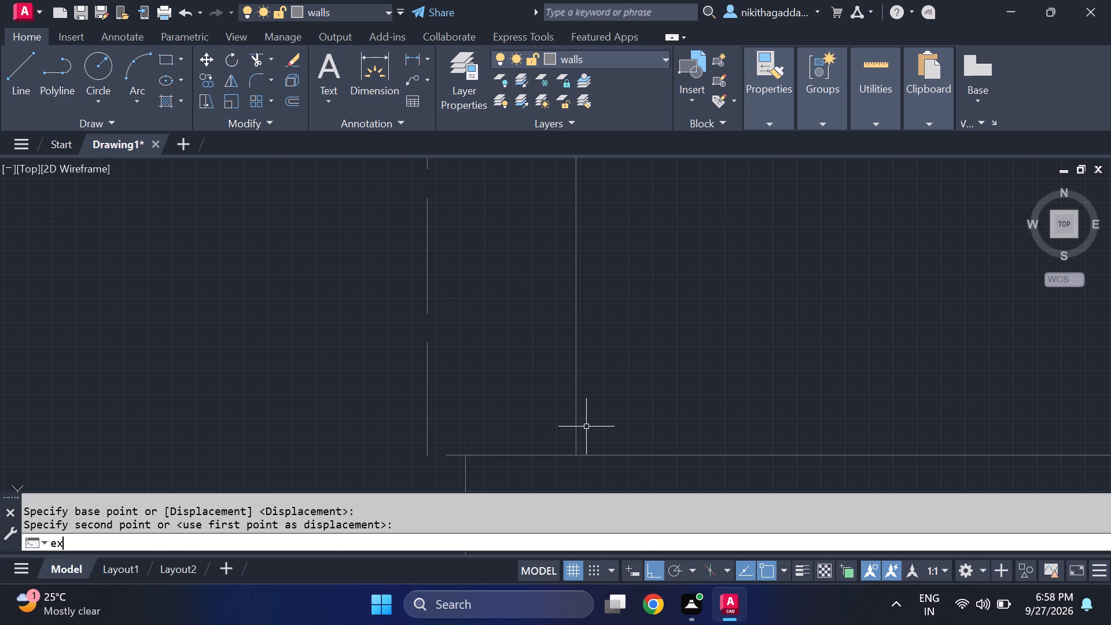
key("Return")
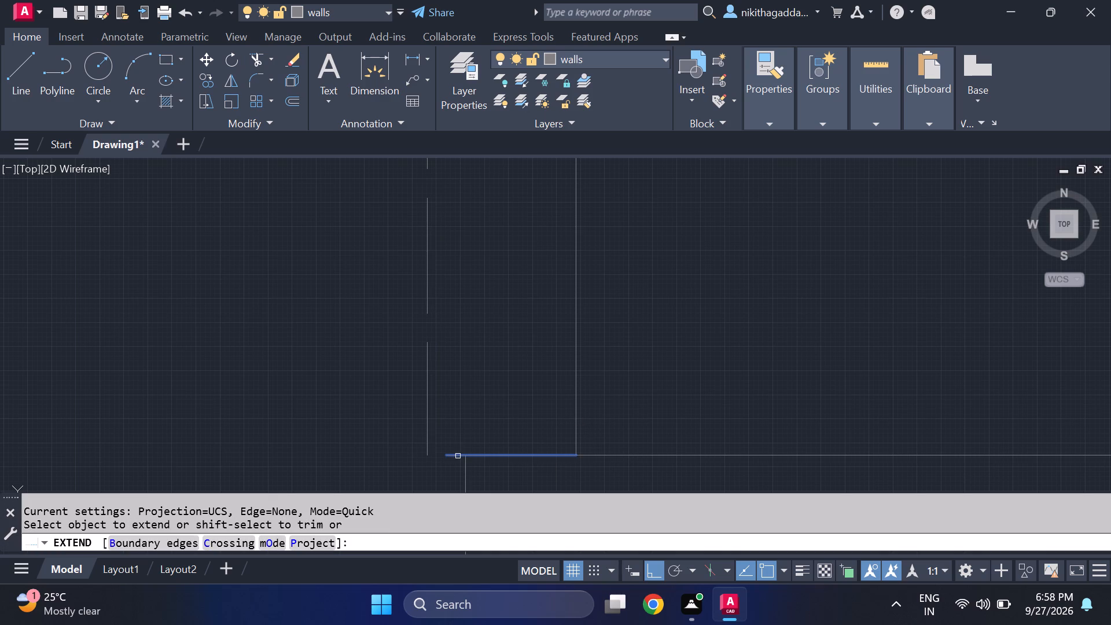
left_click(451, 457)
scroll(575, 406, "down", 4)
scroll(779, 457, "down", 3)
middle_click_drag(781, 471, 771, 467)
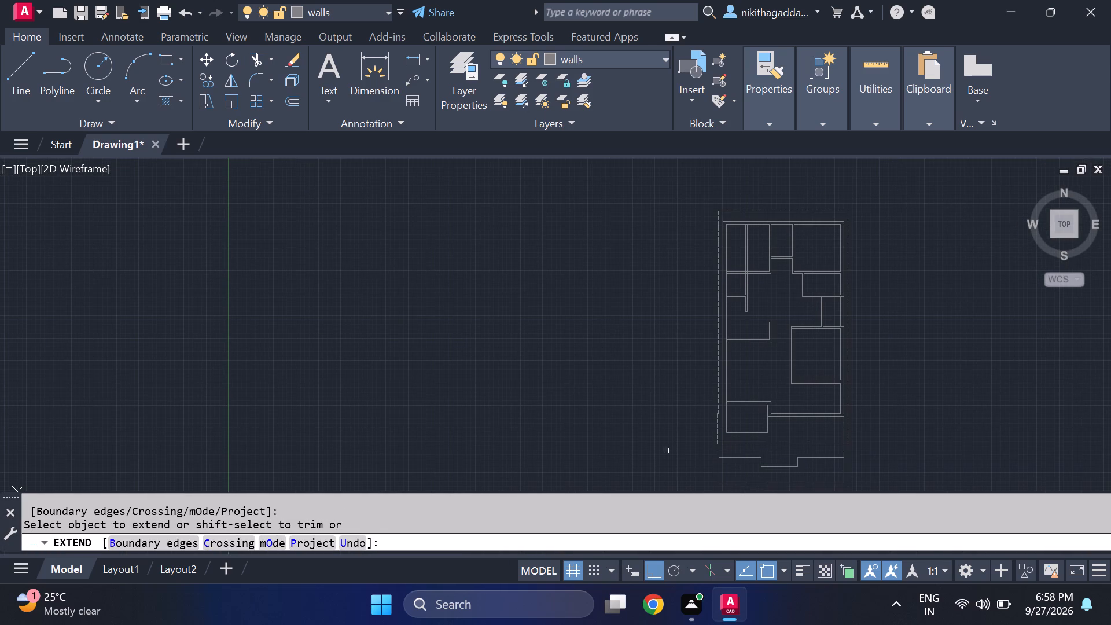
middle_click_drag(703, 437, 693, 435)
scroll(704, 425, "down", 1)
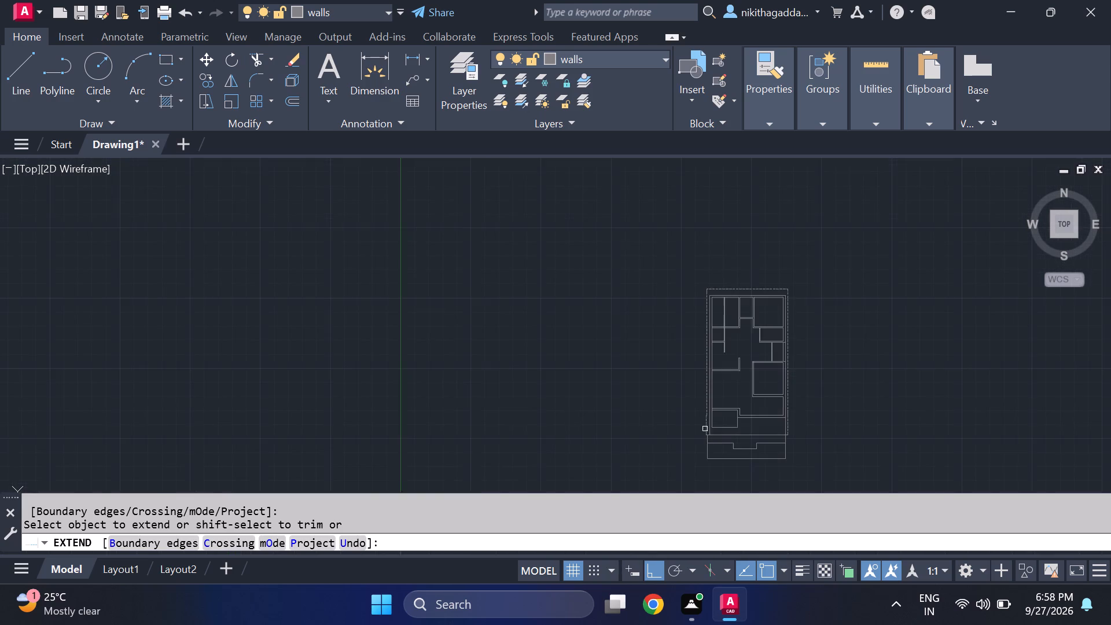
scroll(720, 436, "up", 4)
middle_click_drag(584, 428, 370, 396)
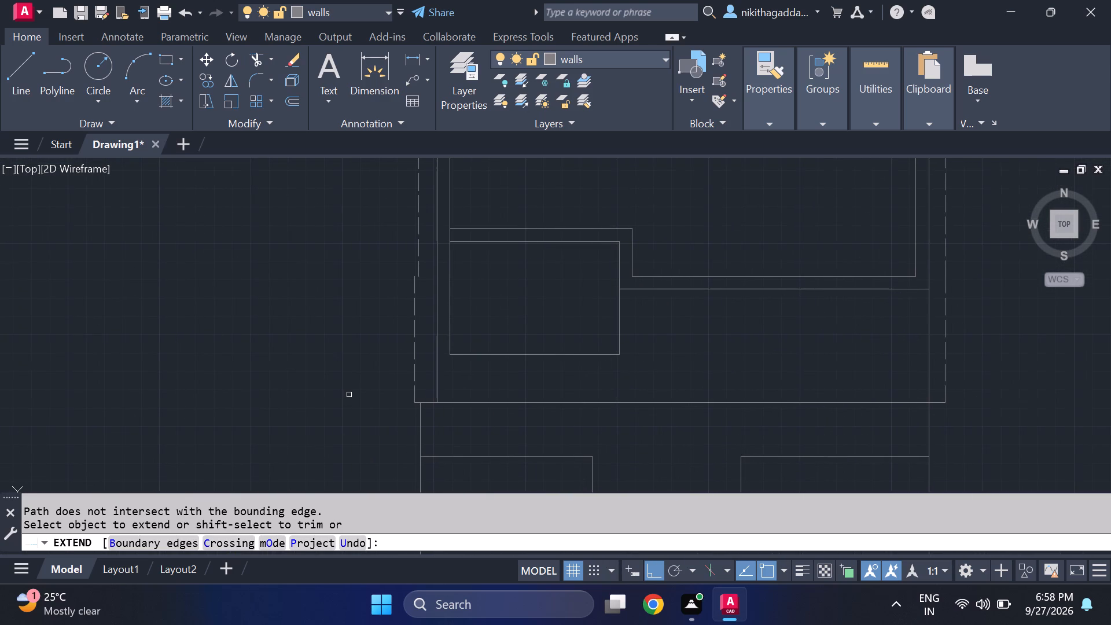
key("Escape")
Delete both the upper and lower segments of the dashed left boundary.
scroll(413, 394, "up", 3)
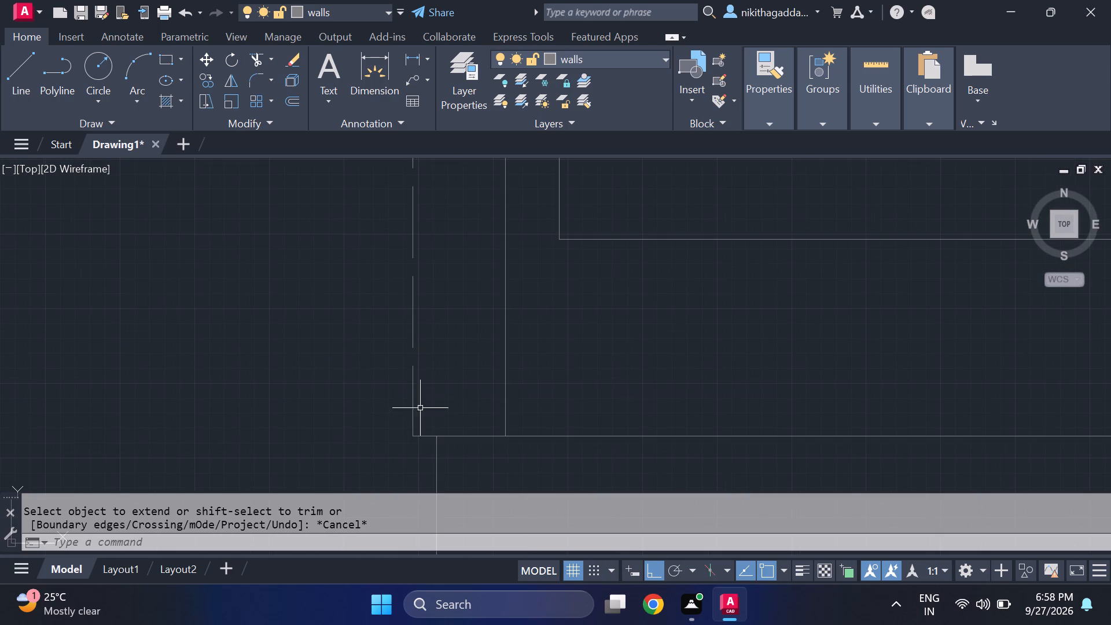
scroll(429, 434, "up", 2)
left_click_drag(426, 329, 392, 355)
left_click(279, 424)
scroll(359, 325, "down", 4)
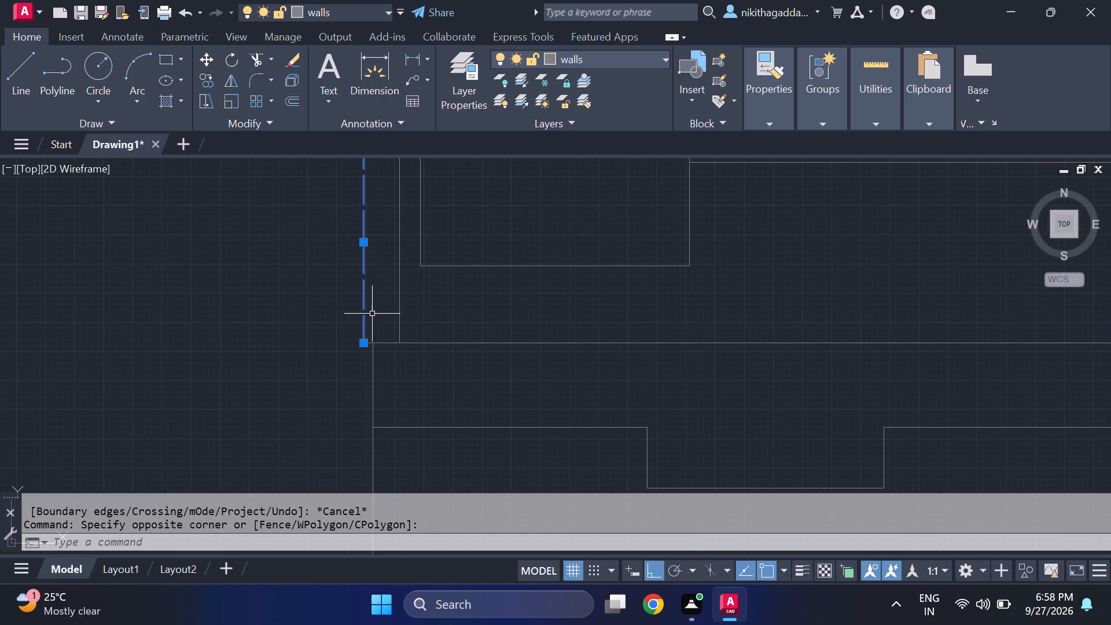
scroll(382, 262, "down", 3)
middle_click_drag(374, 270, 428, 426)
scroll(446, 348, "up", 2)
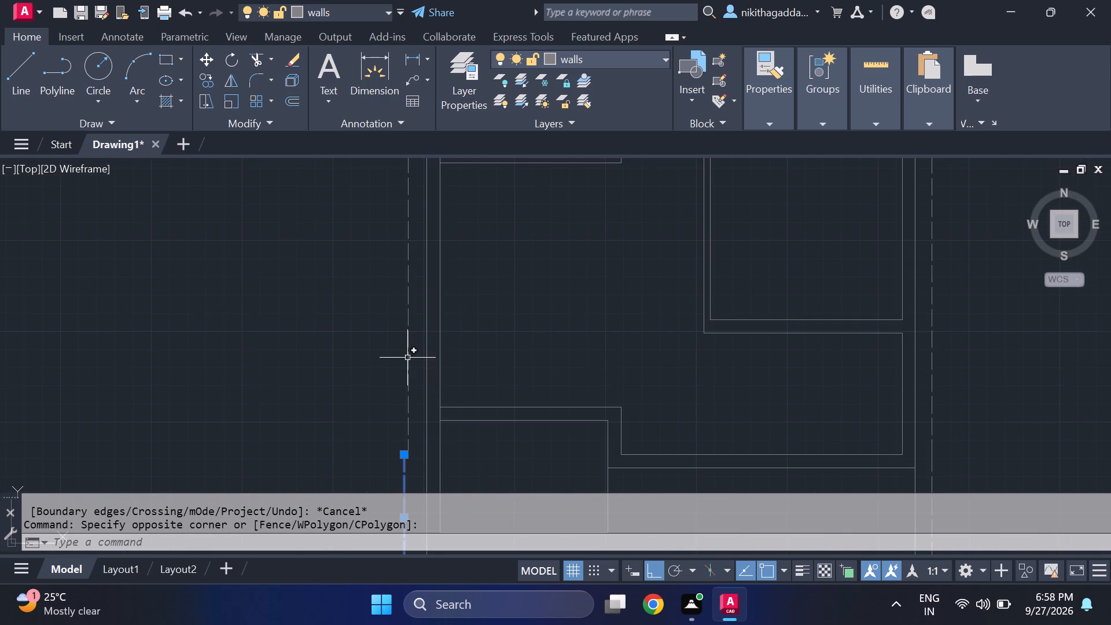
left_click(411, 346)
left_click(339, 383)
key("Delete")
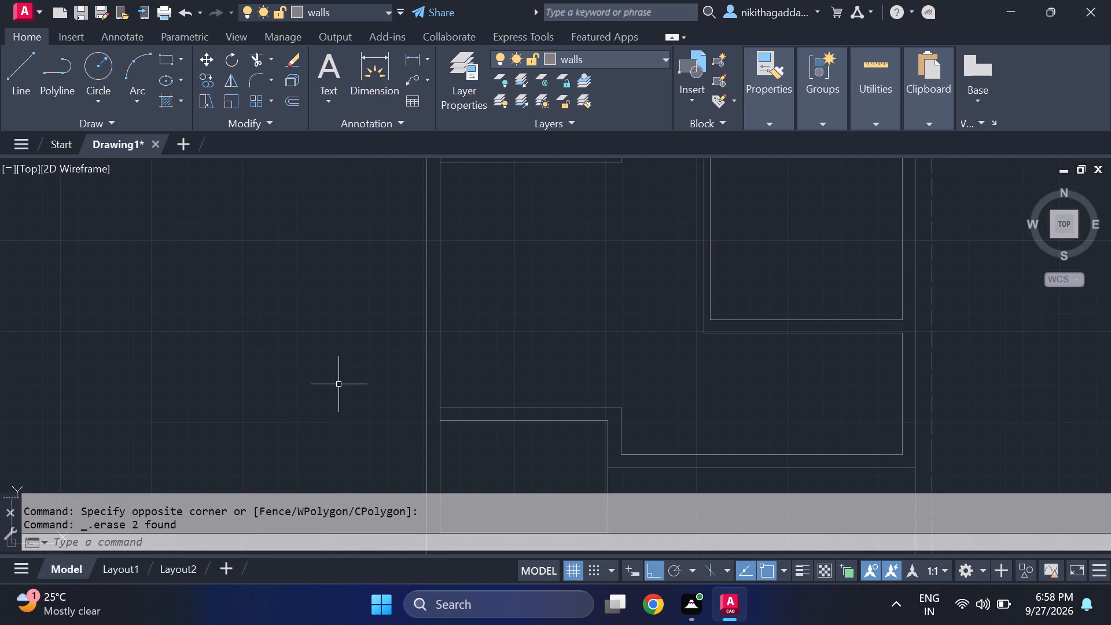
Delete the short horizontal segment projecting left from the front outline's left corner.
scroll(351, 382, "down", 3)
scroll(358, 435, "up", 4)
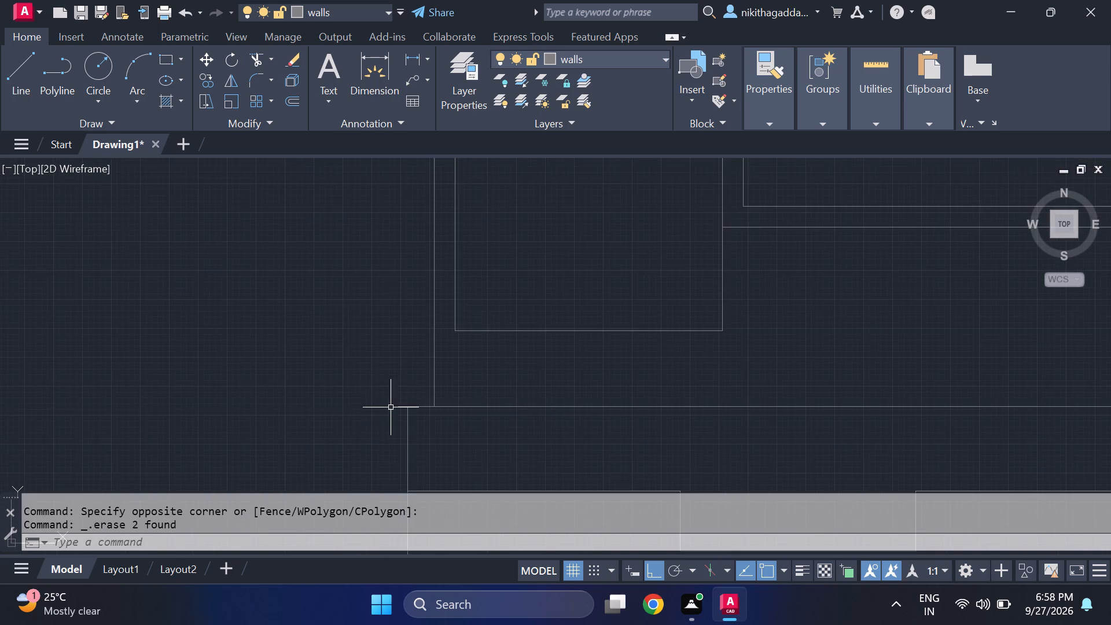
scroll(391, 407, "up", 4)
left_click(454, 413)
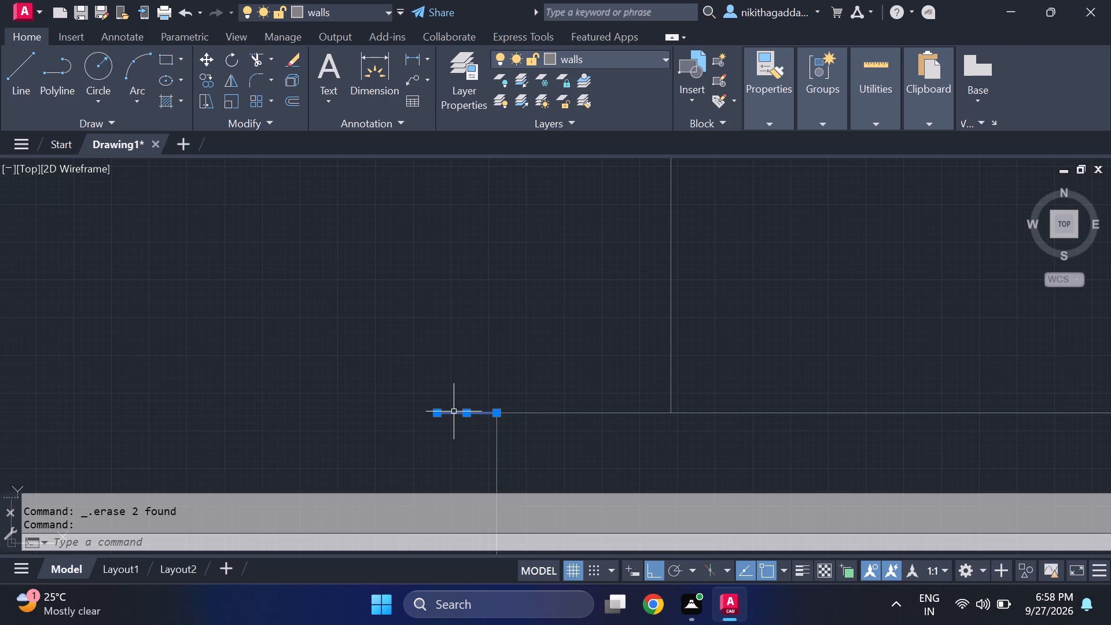
key("Delete")
Measure the horizontal gap between the right outer wall and the dashed right boundary.
scroll(468, 311, "down", 4)
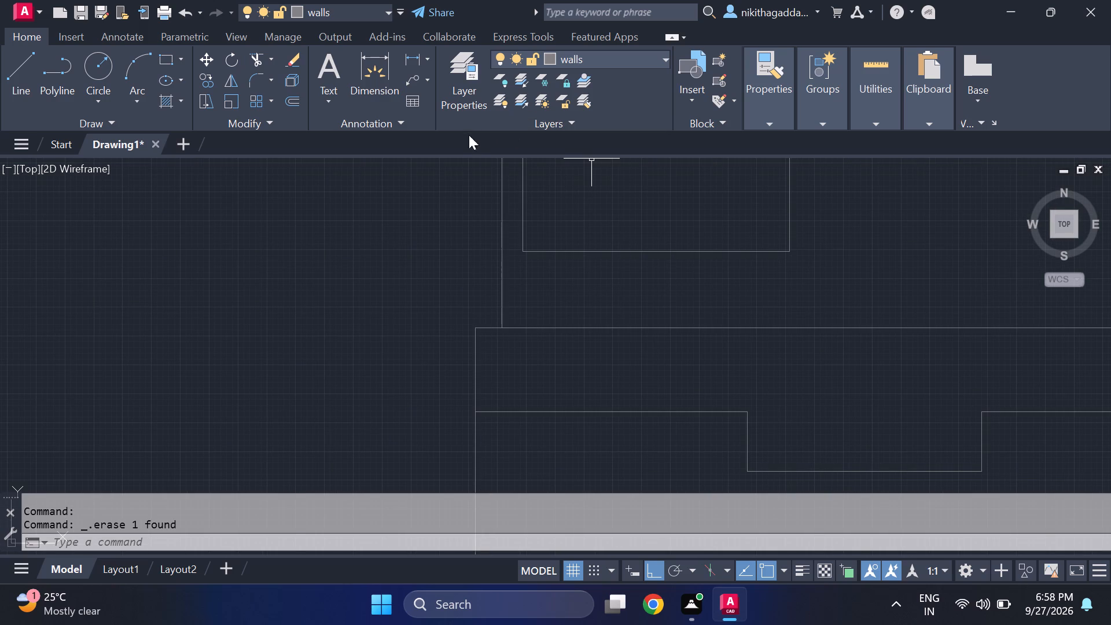
left_click(402, 57)
scroll(751, 323, "down", 4)
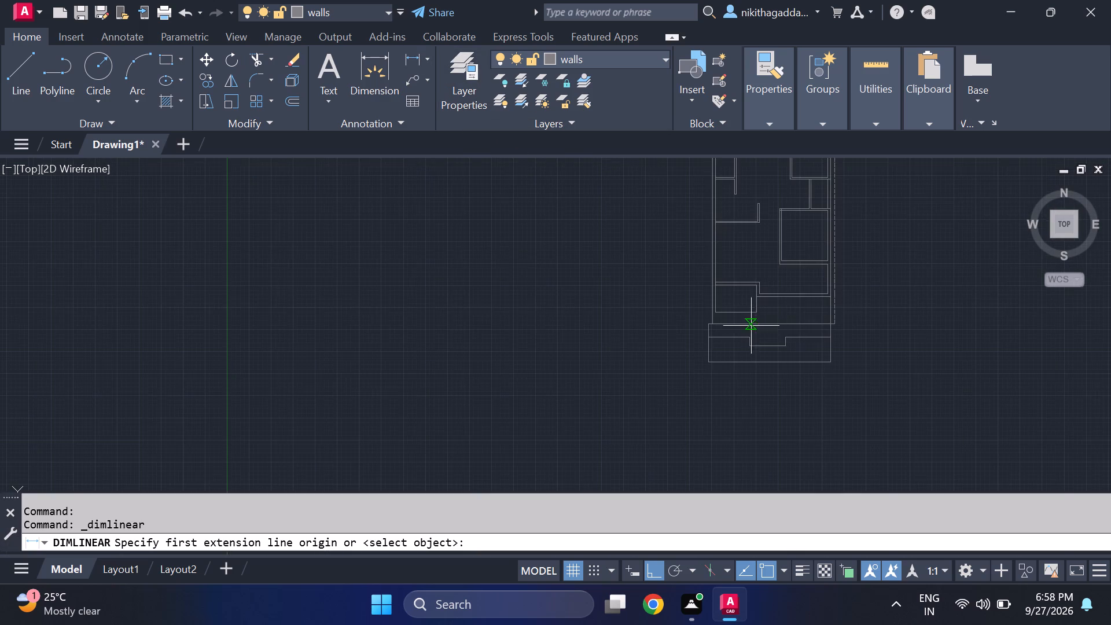
middle_click_drag(804, 324, 708, 335)
scroll(744, 307, "up", 5)
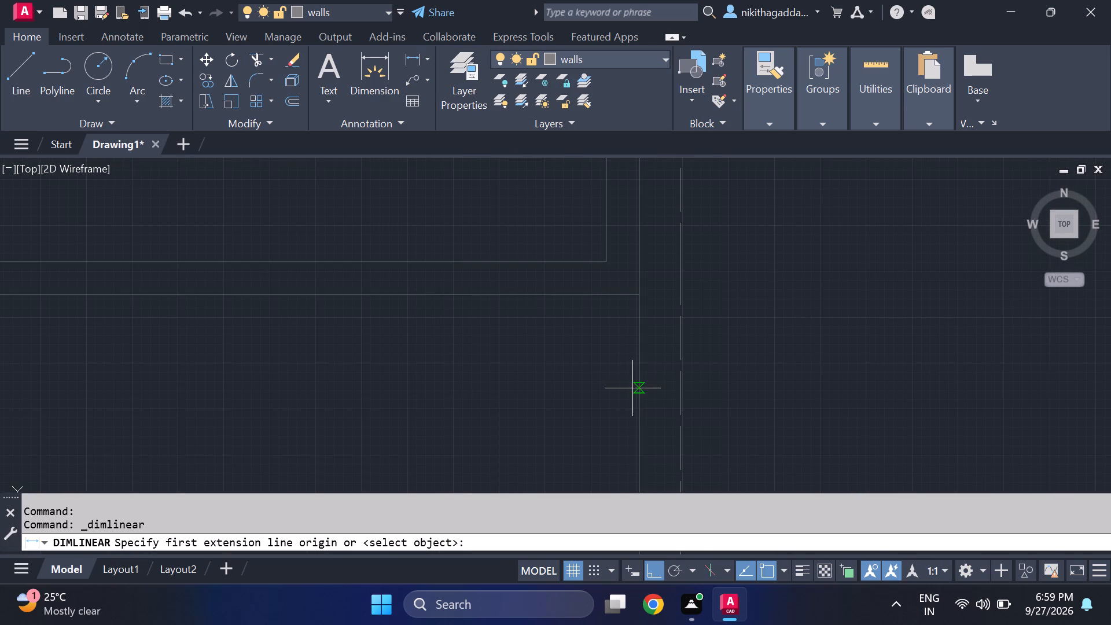
left_click(643, 384)
left_click(680, 386)
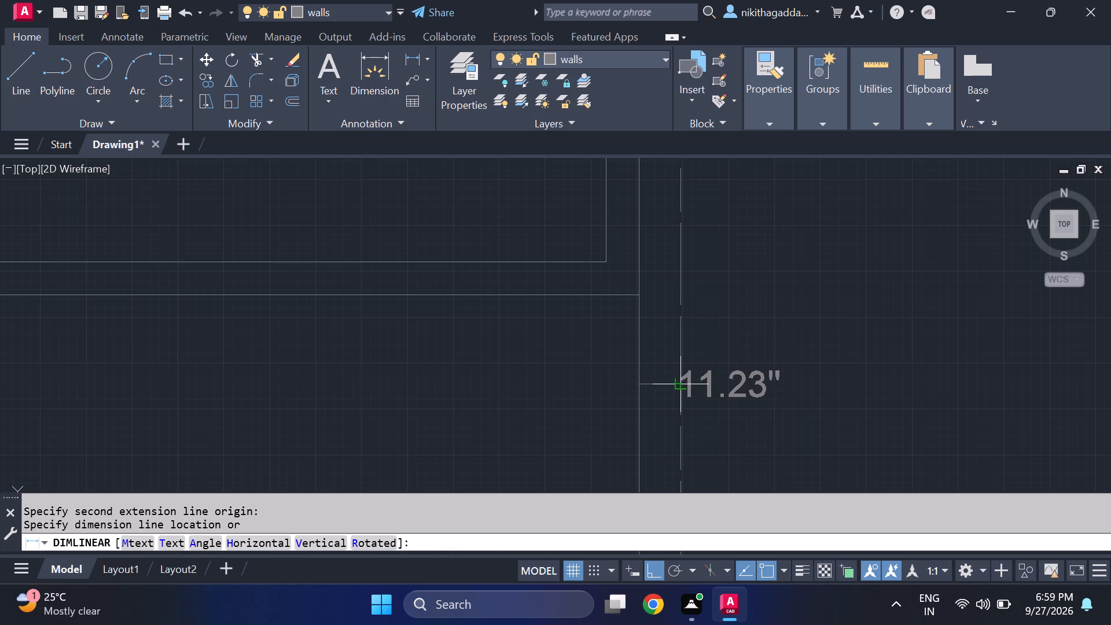
key("Escape")
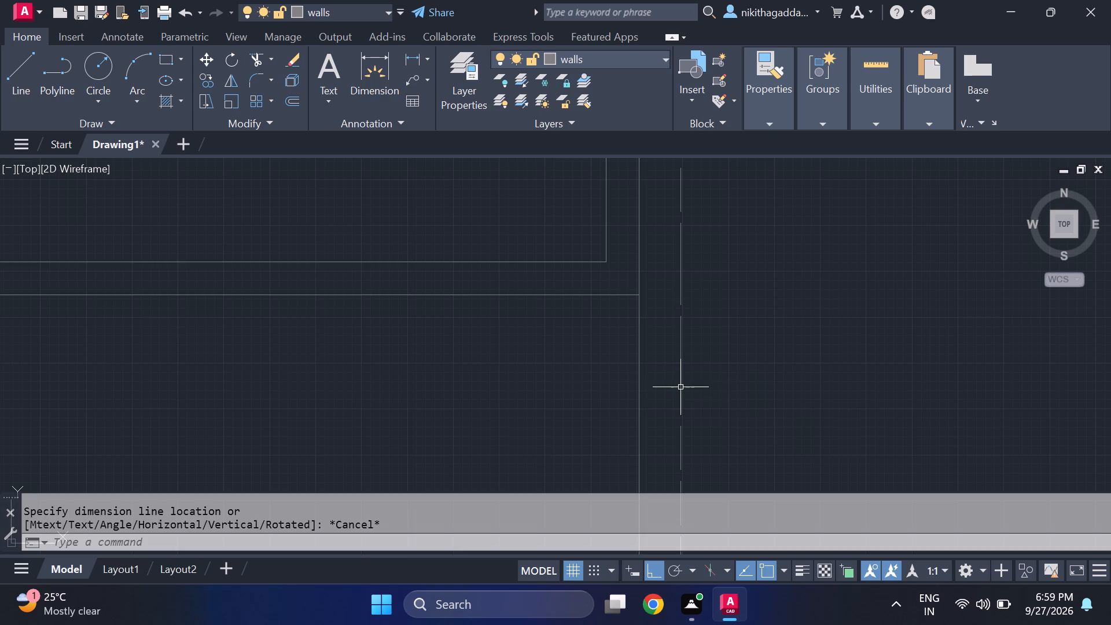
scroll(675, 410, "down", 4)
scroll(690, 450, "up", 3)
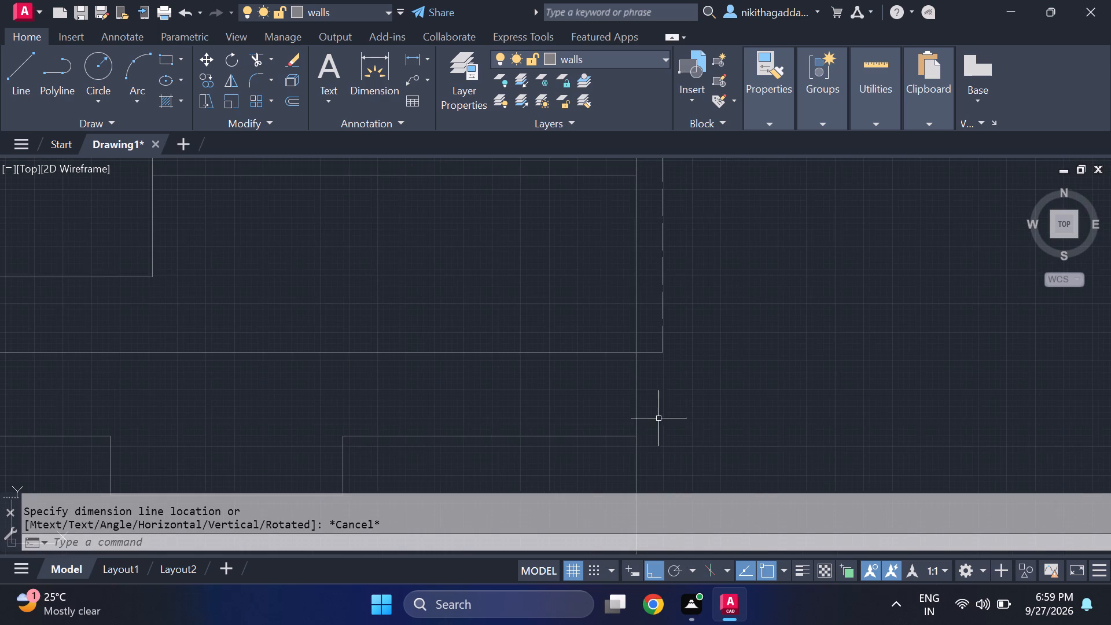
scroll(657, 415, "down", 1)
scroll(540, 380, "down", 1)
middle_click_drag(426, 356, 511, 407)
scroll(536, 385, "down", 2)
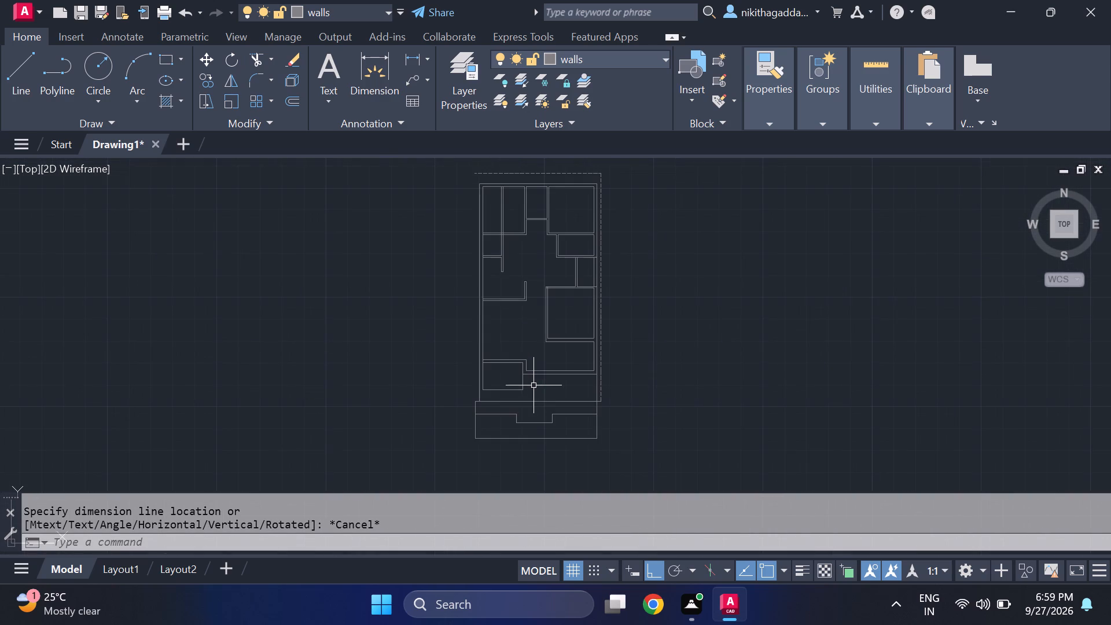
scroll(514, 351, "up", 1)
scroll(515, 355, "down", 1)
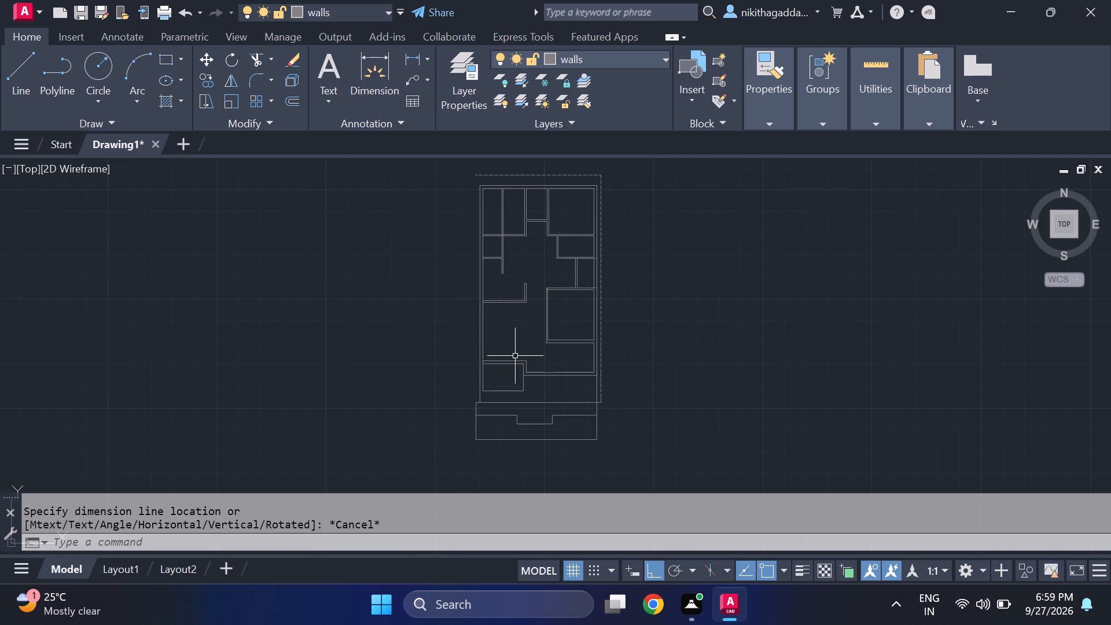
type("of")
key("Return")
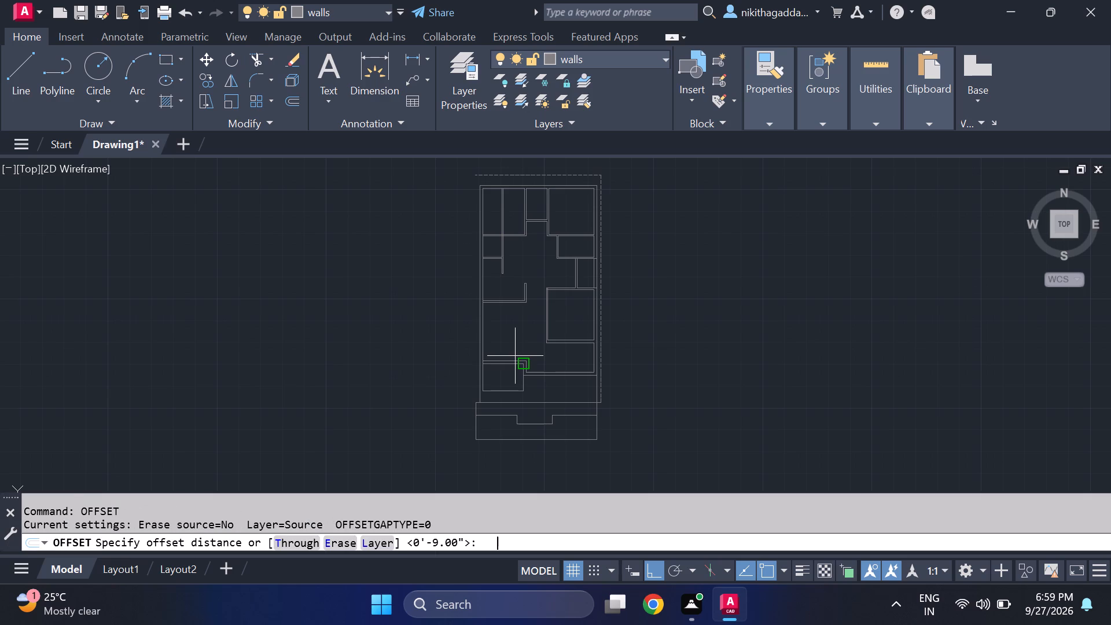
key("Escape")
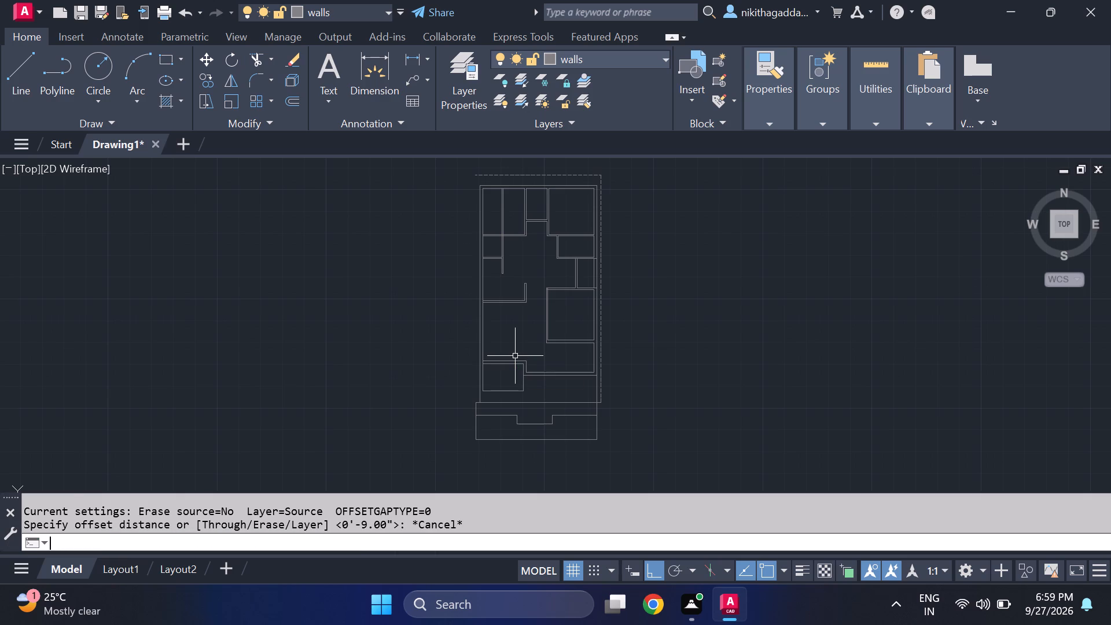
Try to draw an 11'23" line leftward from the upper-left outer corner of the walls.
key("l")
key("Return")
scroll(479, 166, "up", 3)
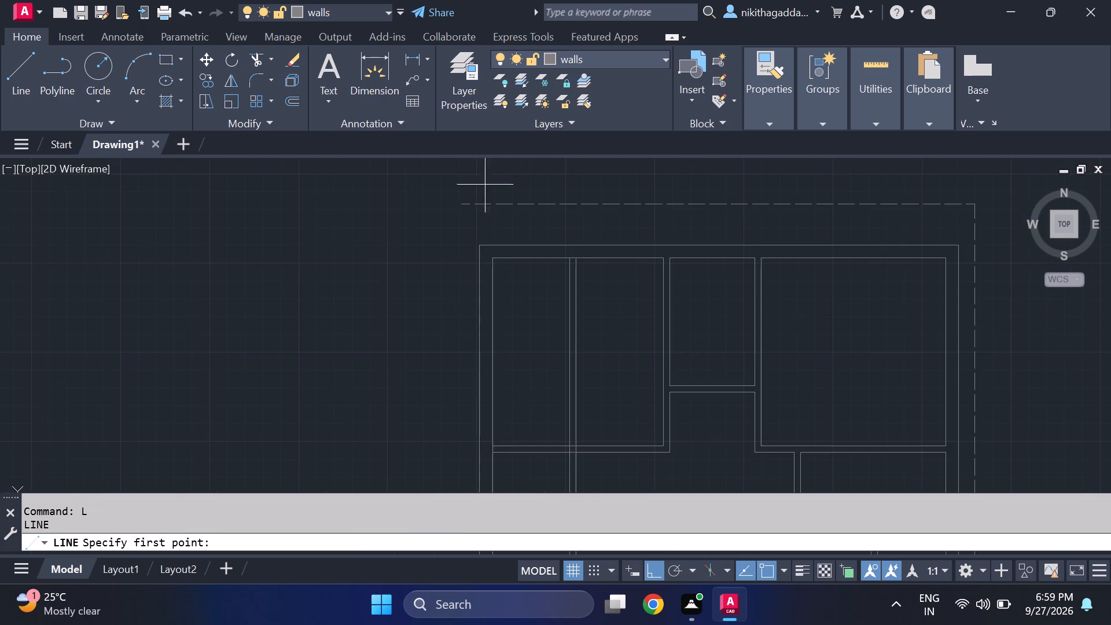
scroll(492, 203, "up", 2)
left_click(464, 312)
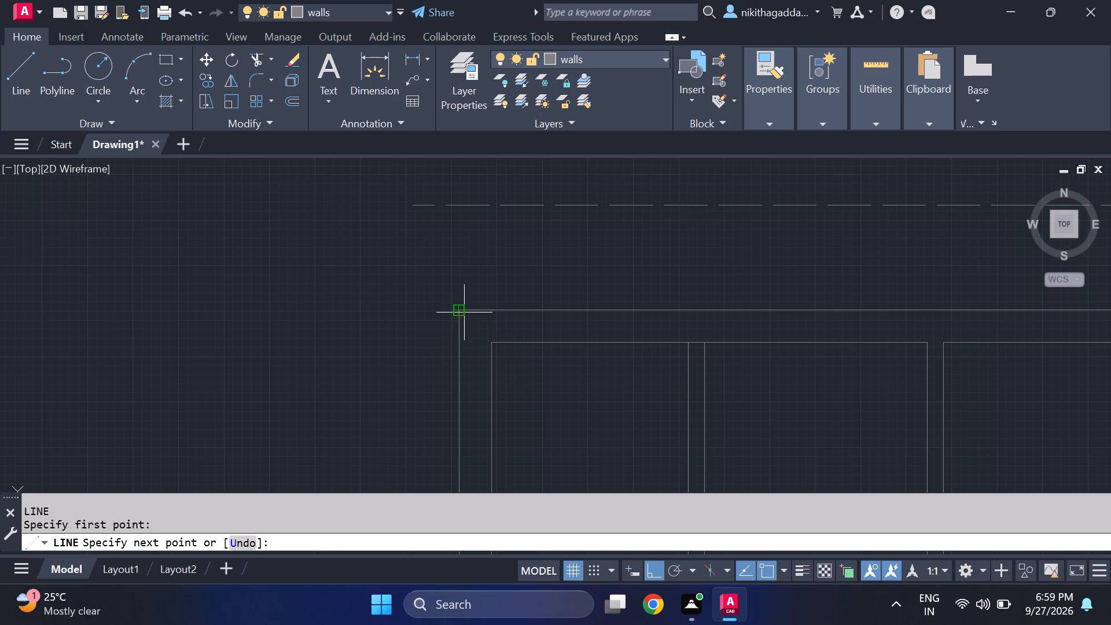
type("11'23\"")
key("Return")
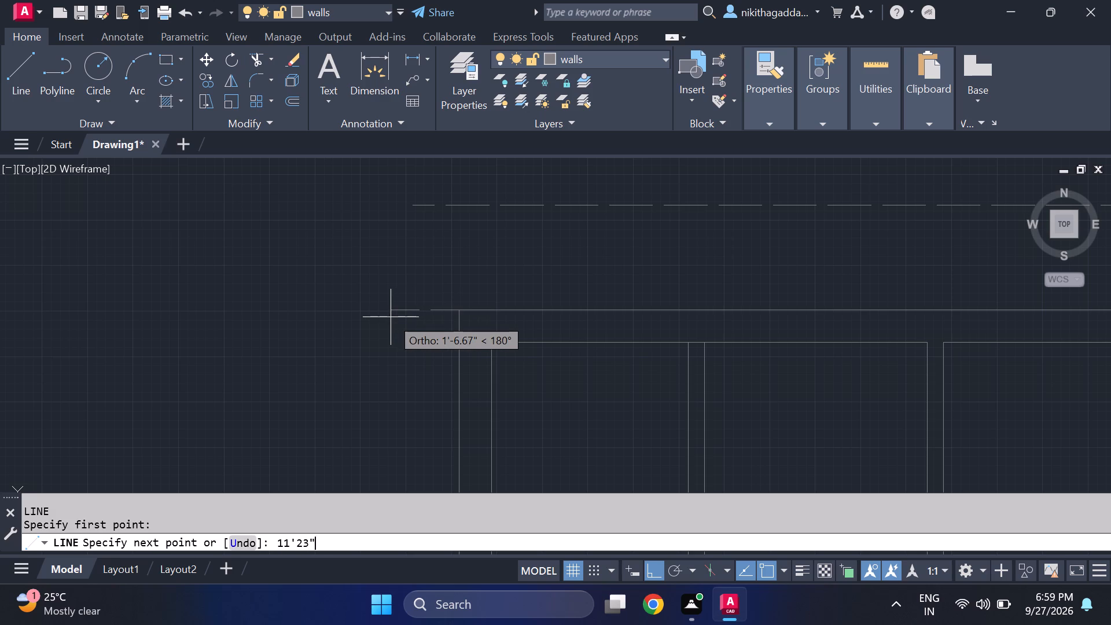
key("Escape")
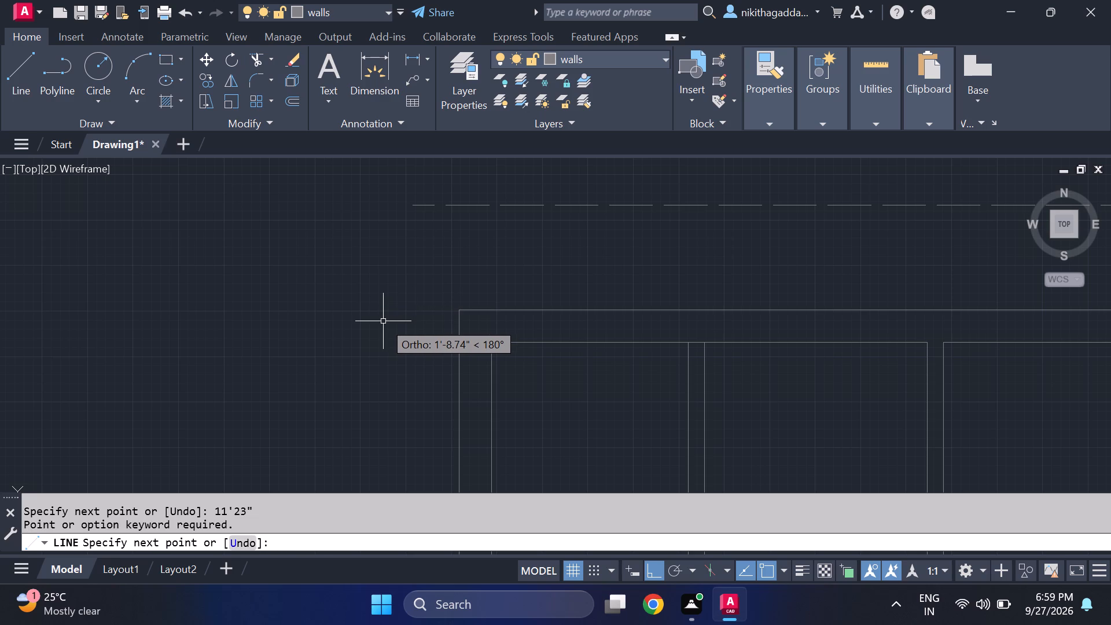
Draw an 11.23" line leftward from the upper-left outer corner of the walls.
key("l")
key("Return")
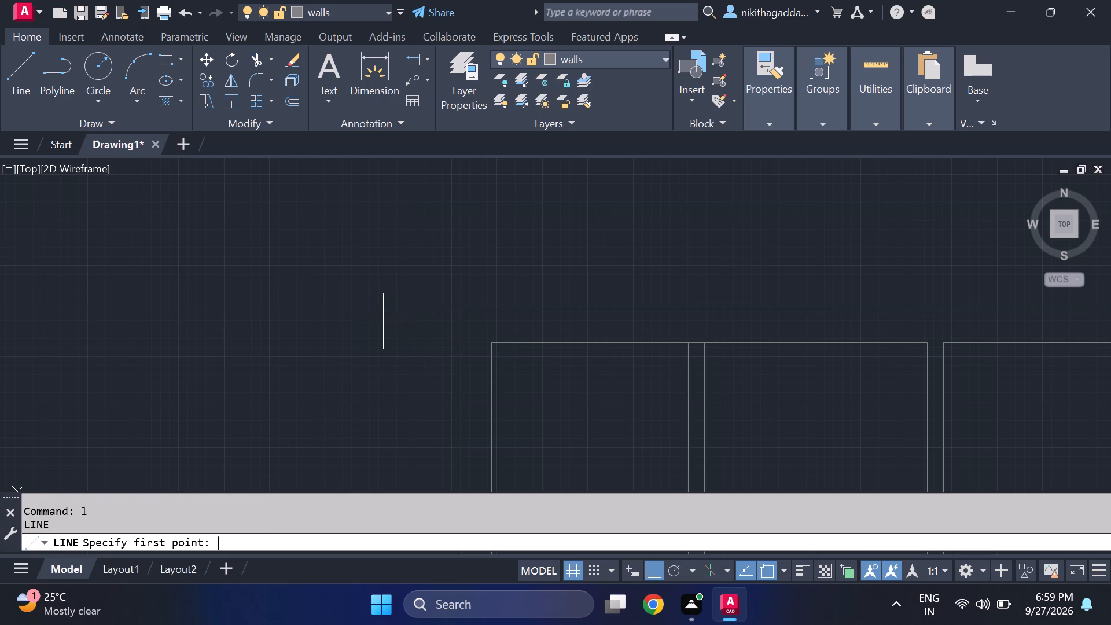
left_click(459, 315)
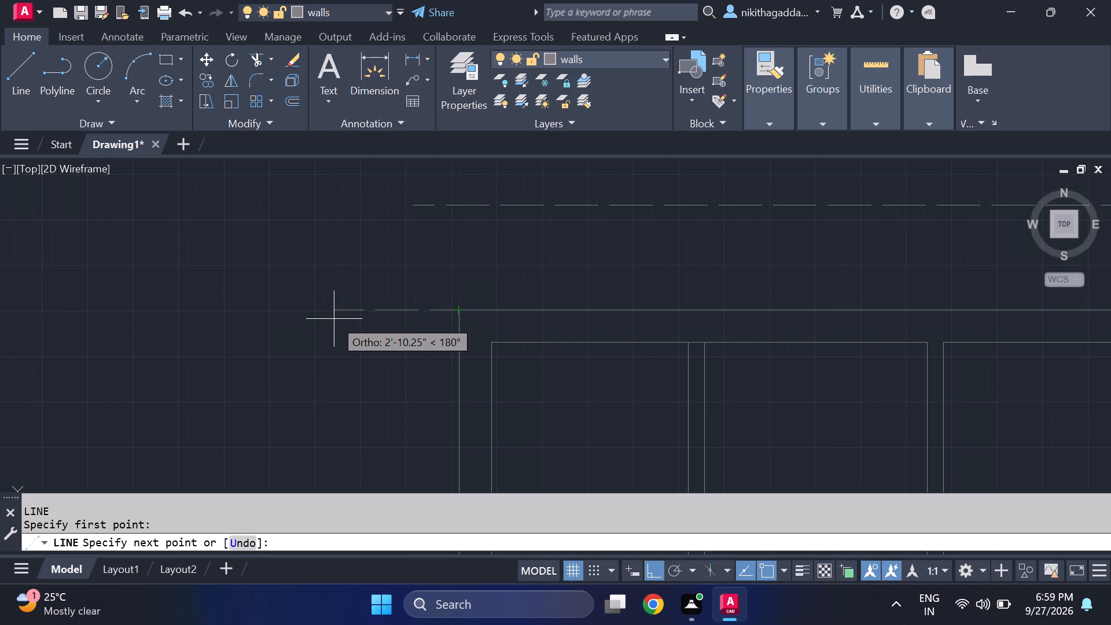
type("11.23")
key("shift+quotedbl")
key("Return")
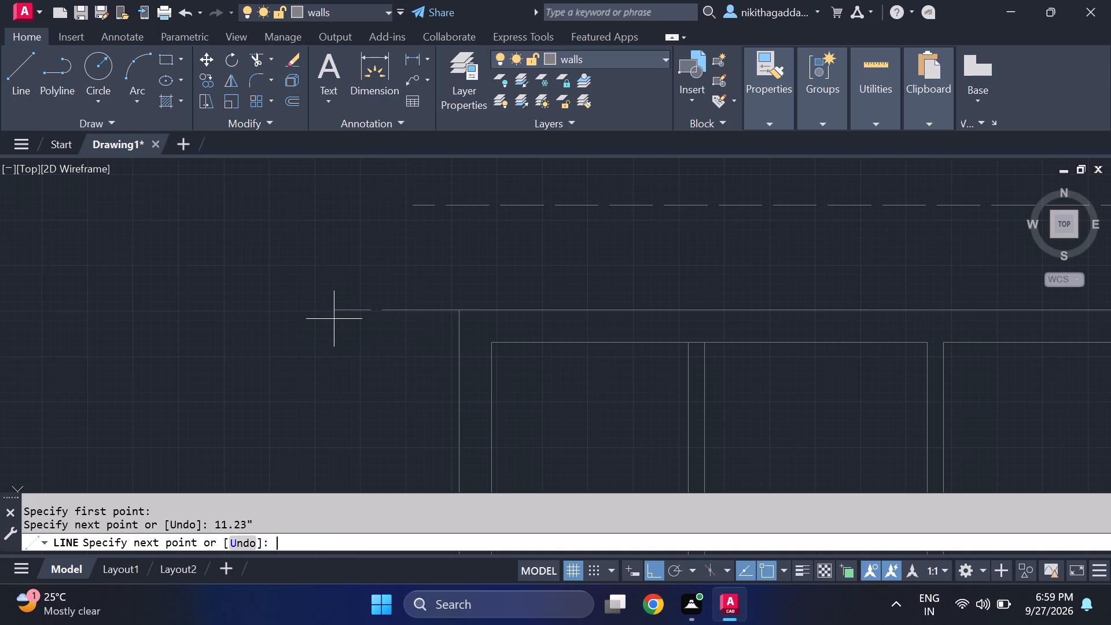
Continue the line straight down to the front horizontal line near its left end, forming the dashed left boundary.
scroll(411, 457, "down", 3)
middle_click_drag(410, 455, 405, 427)
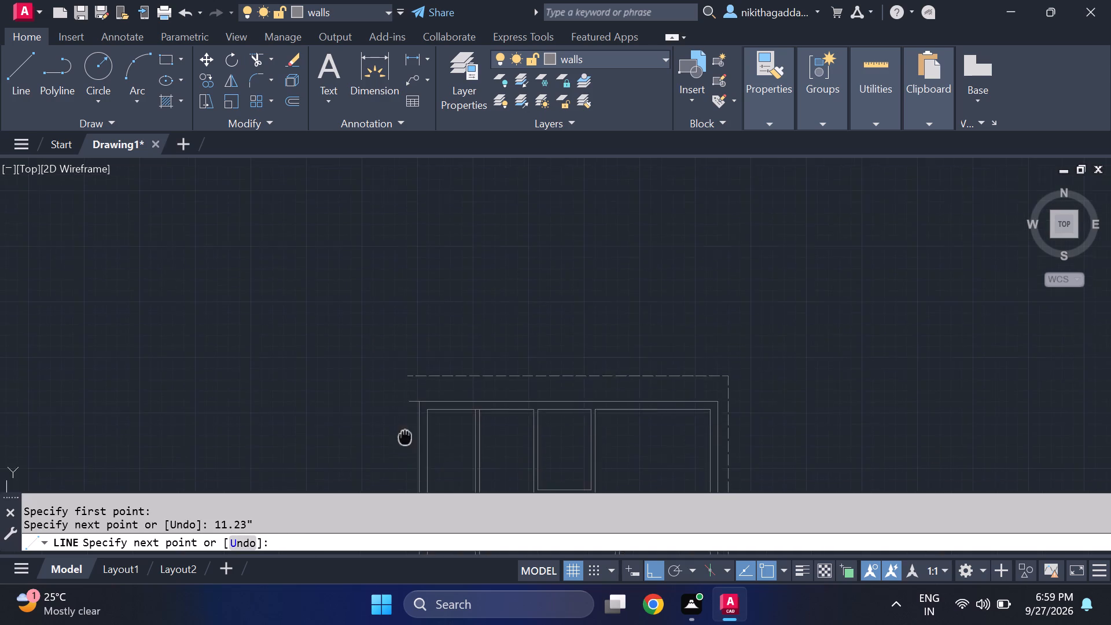
middle_click_drag(405, 427, 406, 302)
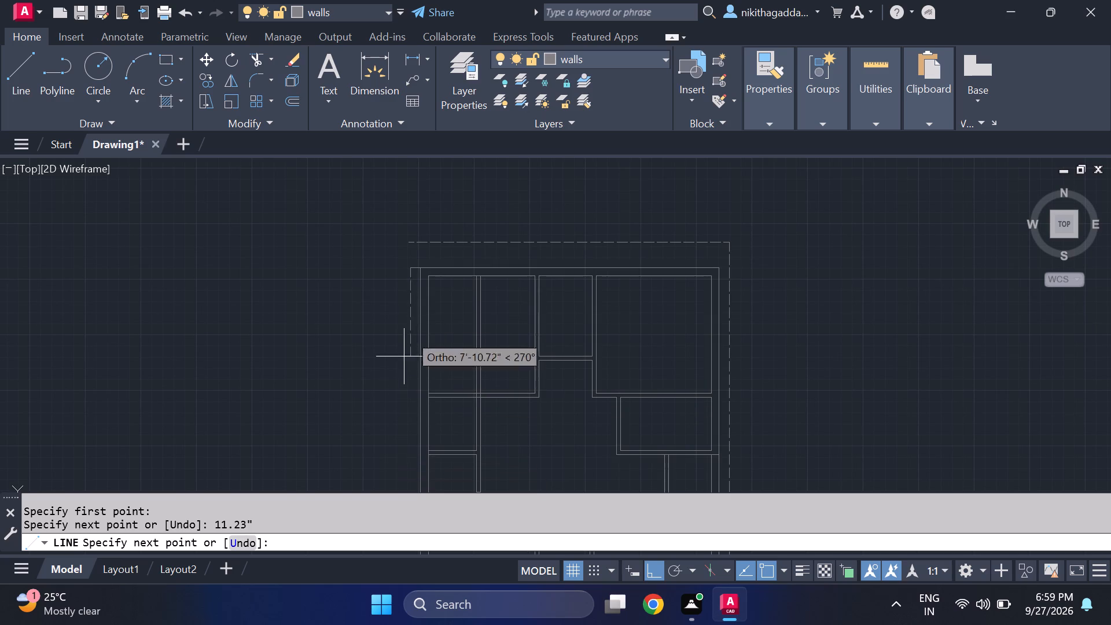
scroll(401, 384, "down", 4)
middle_click_drag(389, 431, 402, 347)
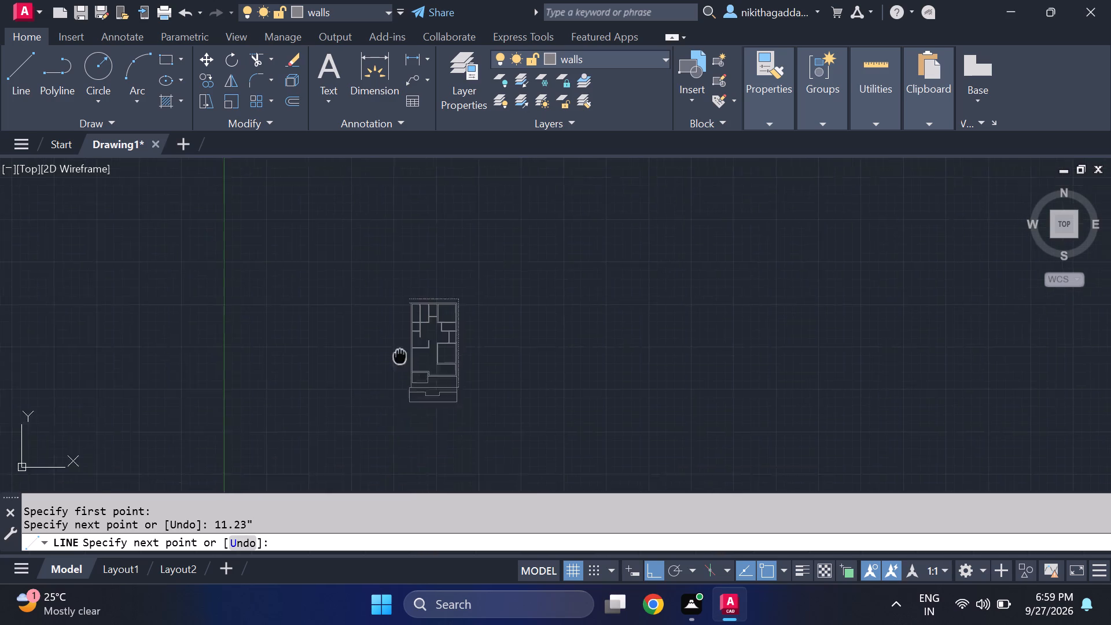
middle_click_drag(402, 347, 410, 316)
scroll(418, 350, "up", 7)
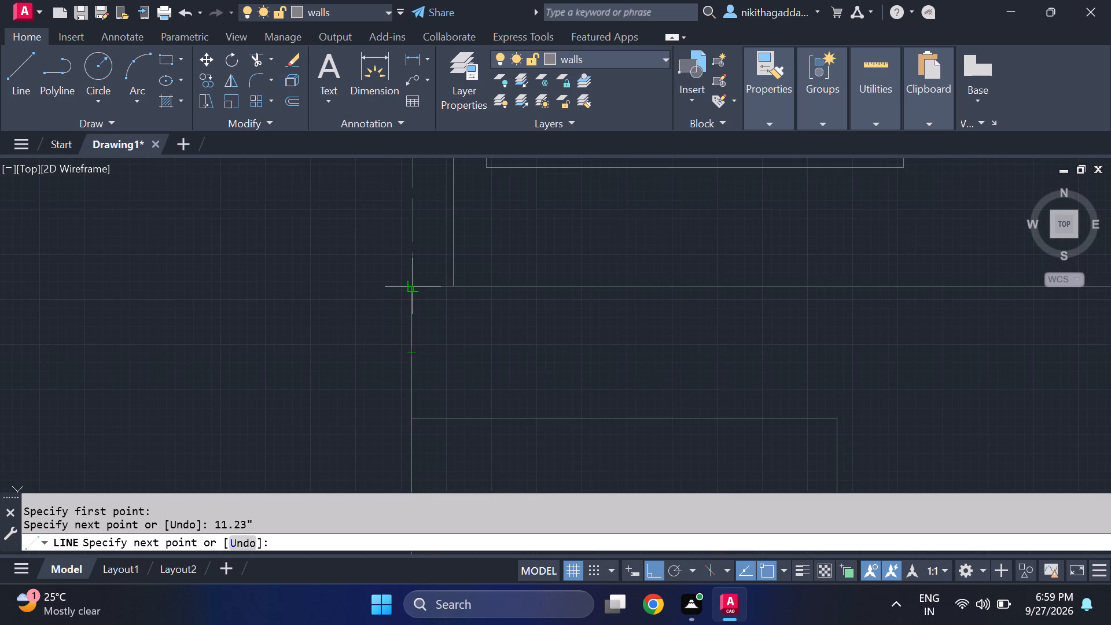
middle_click_drag(286, 312, 64, 319)
scroll(87, 315, "down", 1)
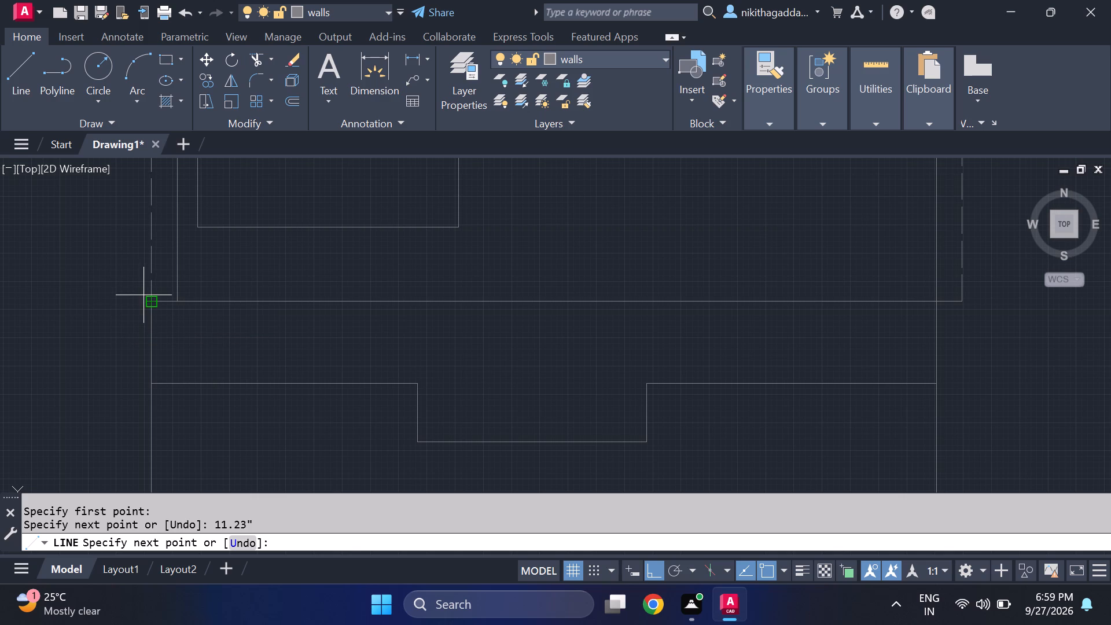
scroll(146, 309, "up", 3)
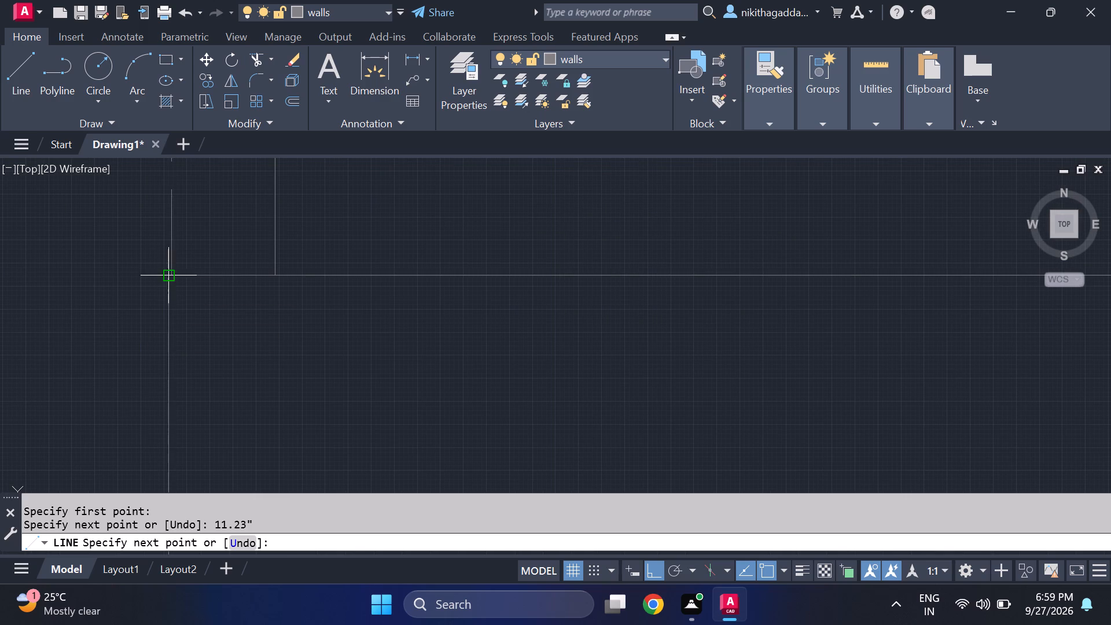
scroll(172, 274, "up", 4)
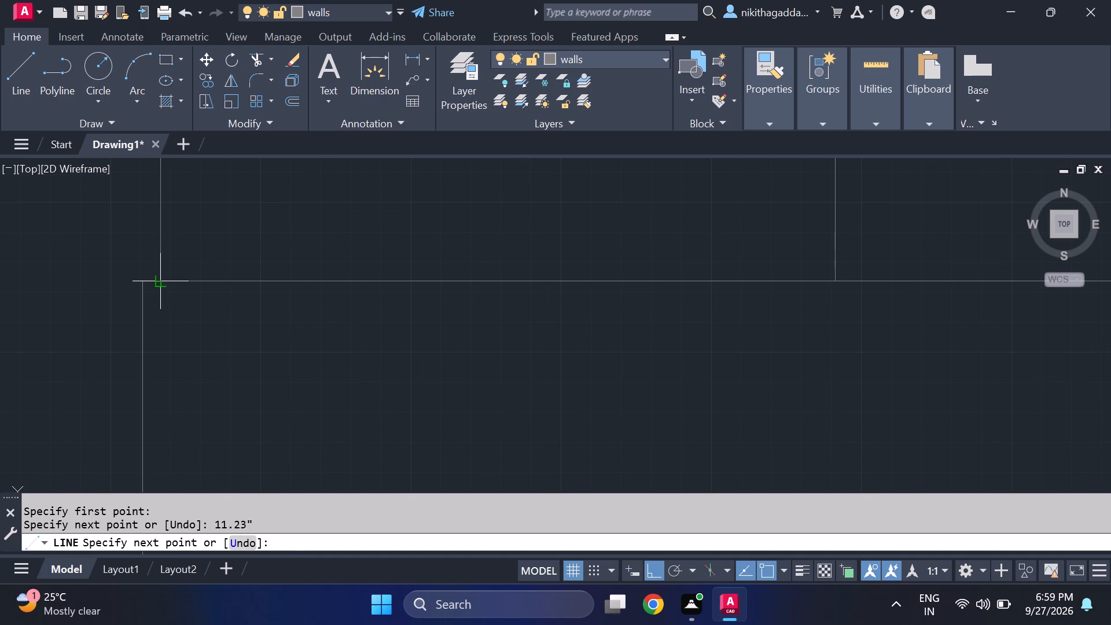
left_click(164, 280)
key("Escape")
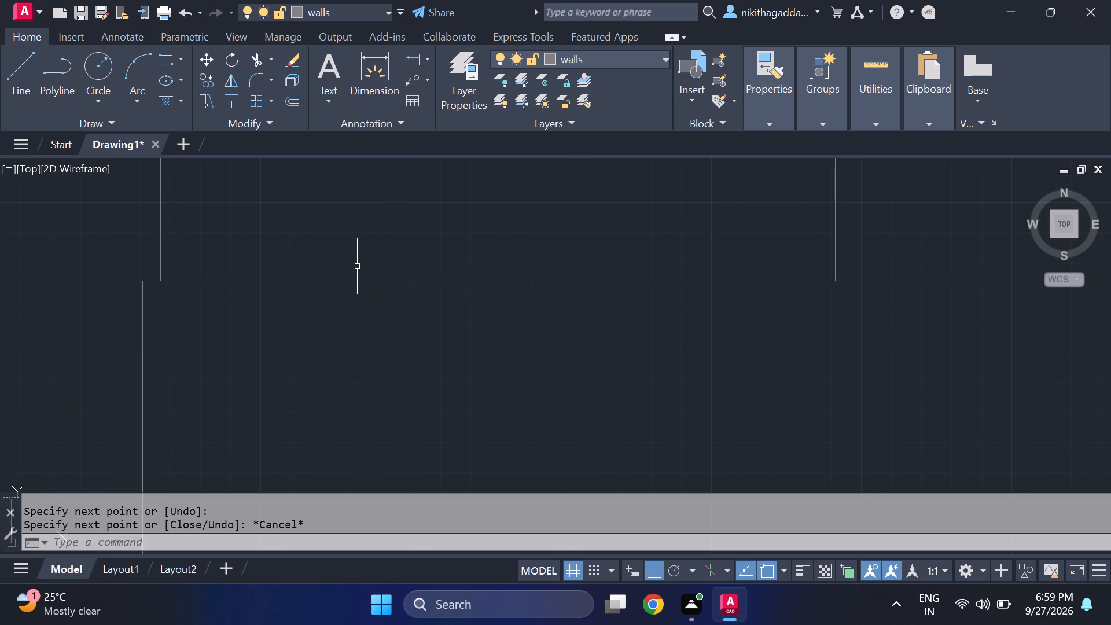
Delete the two vertical segments closing the left side of the front outlines below the front wall line.
scroll(411, 369, "down", 8)
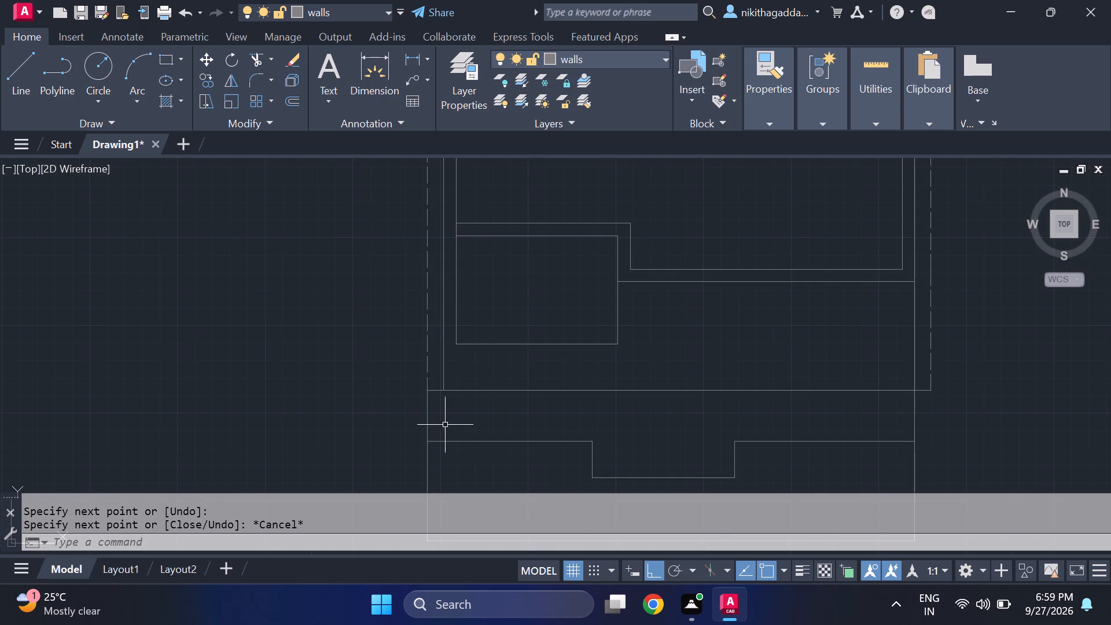
scroll(446, 402, "up", 2)
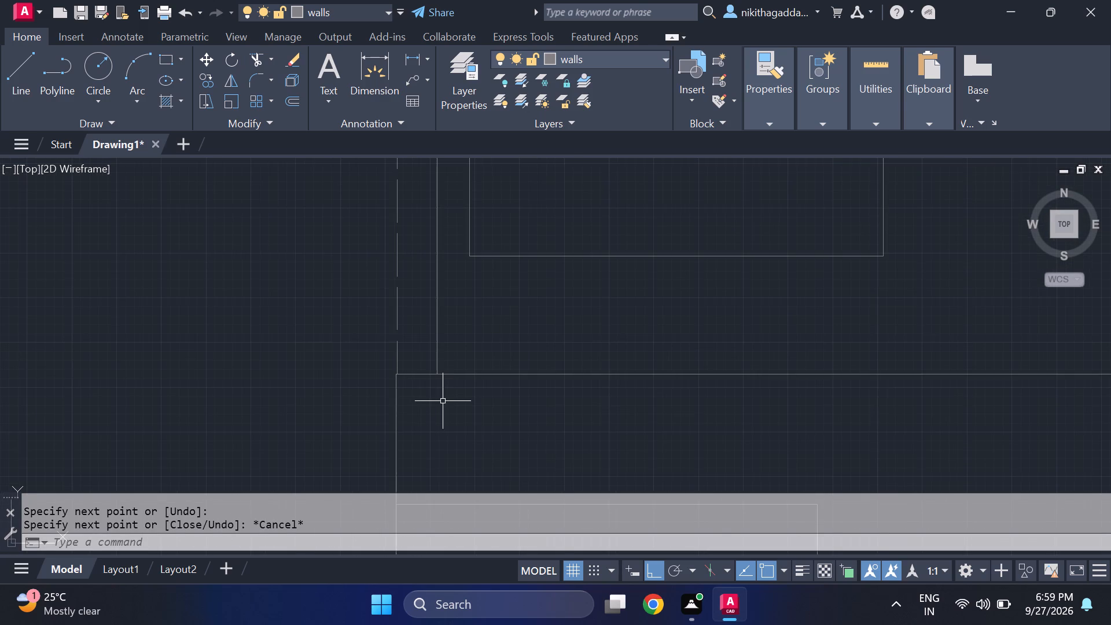
scroll(396, 395, "up", 2)
scroll(399, 389, "down", 4)
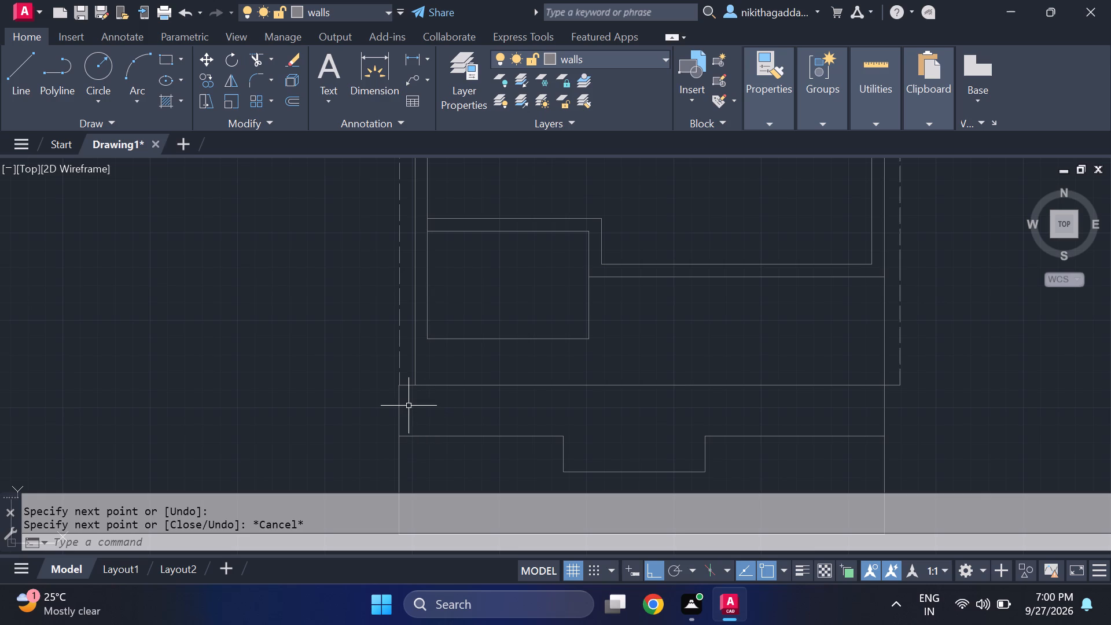
scroll(409, 405, "down", 3)
scroll(409, 406, "up", 2)
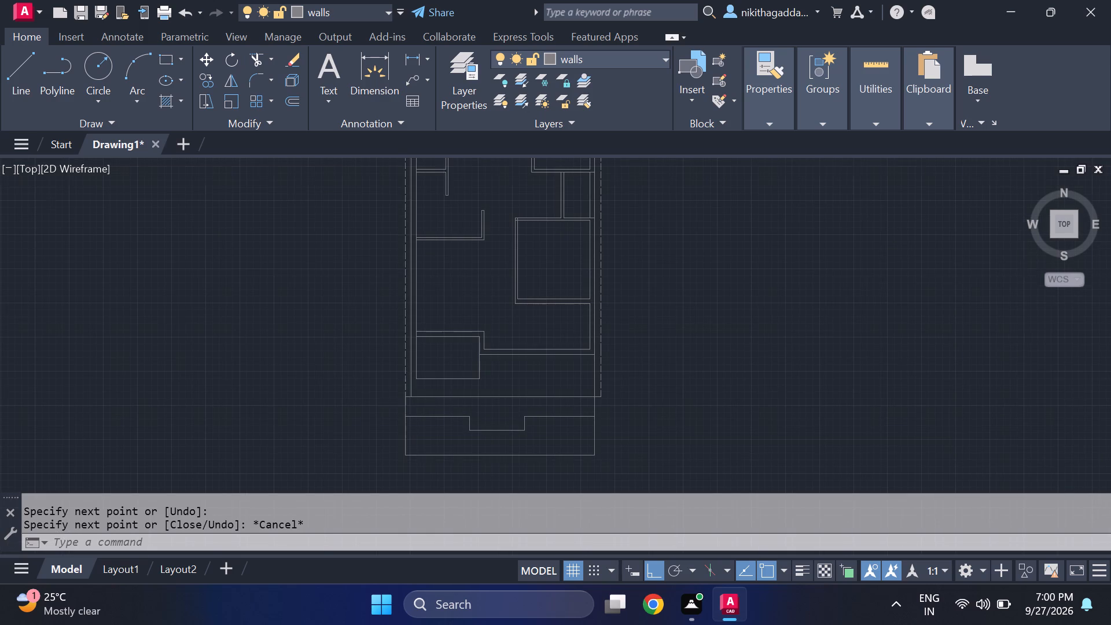
scroll(409, 406, "up", 1)
left_click(410, 403)
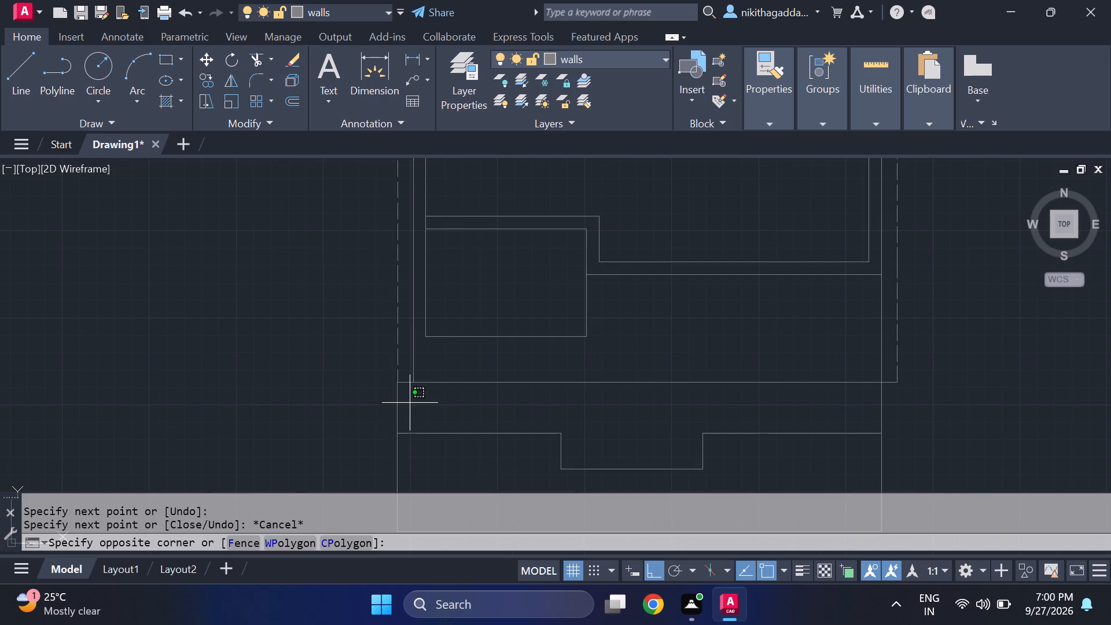
left_click(388, 416)
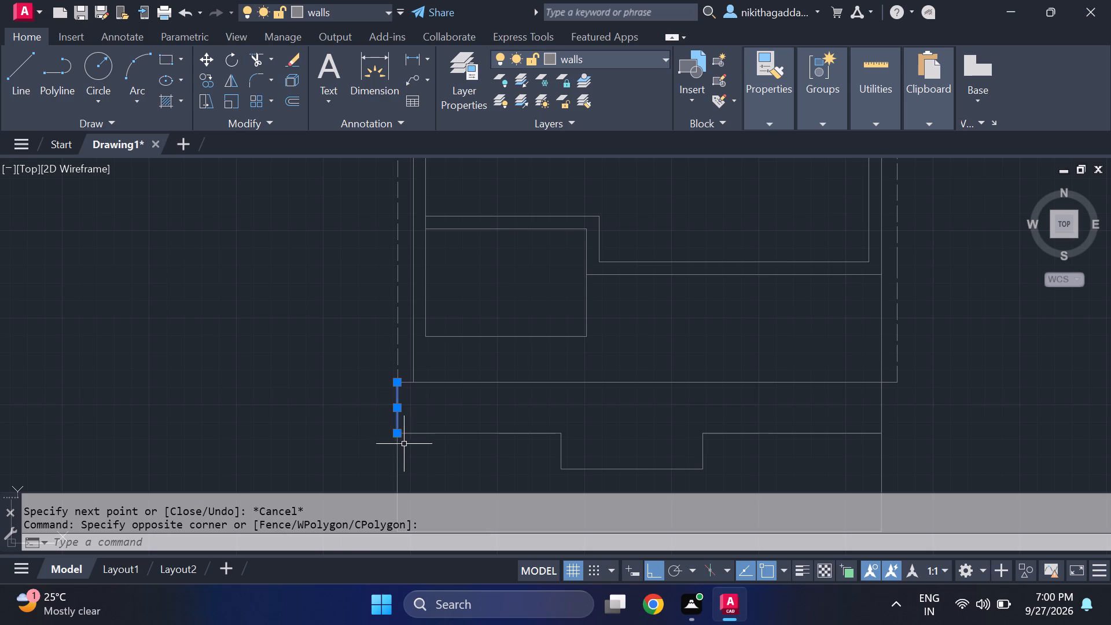
left_click(415, 452)
left_click(374, 462)
key("Delete")
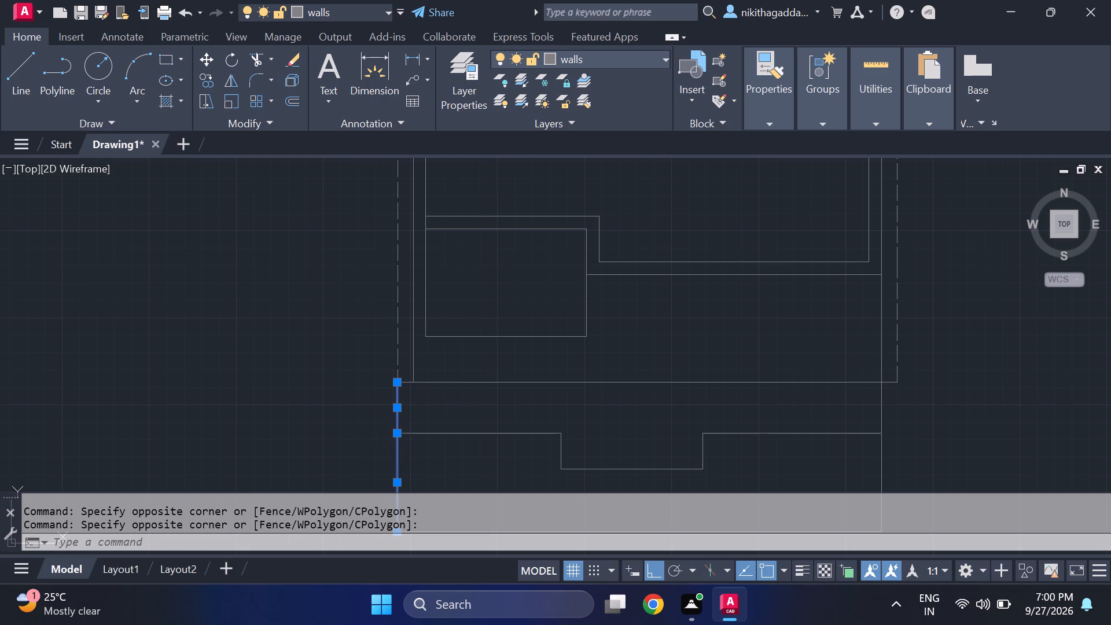
Examine how the open left ends of the front outlines line up with the walls and dashed boundaries.
middle_click_drag(384, 391, 366, 362)
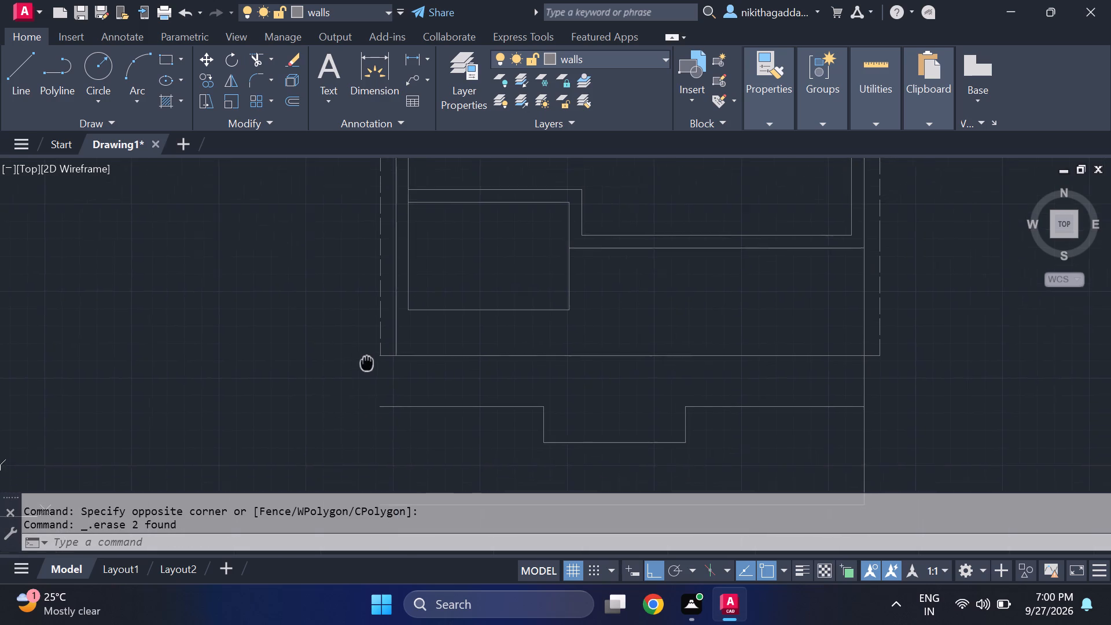
middle_click_drag(366, 362, 345, 322)
middle_click(345, 322)
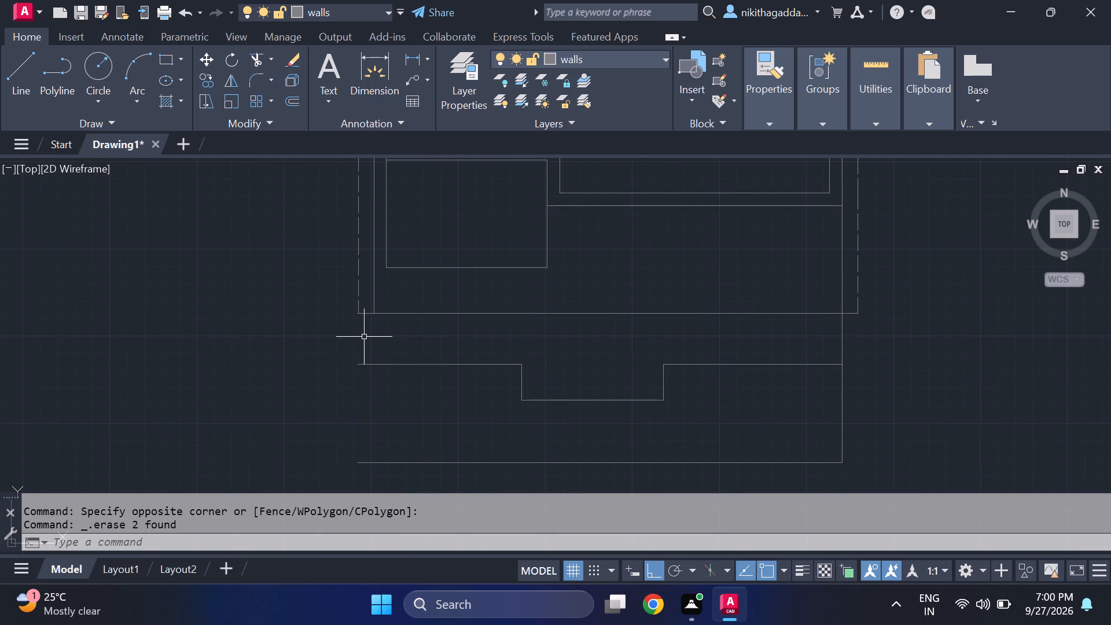
scroll(370, 342, "down", 2)
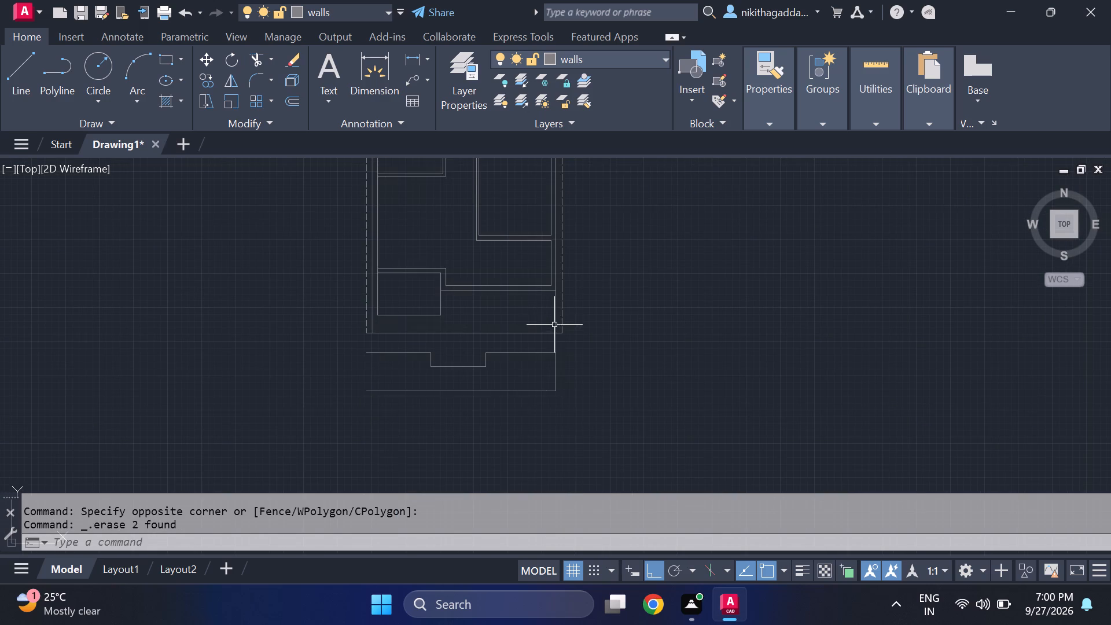
scroll(555, 325, "up", 2)
middle_click_drag(350, 364, 465, 335)
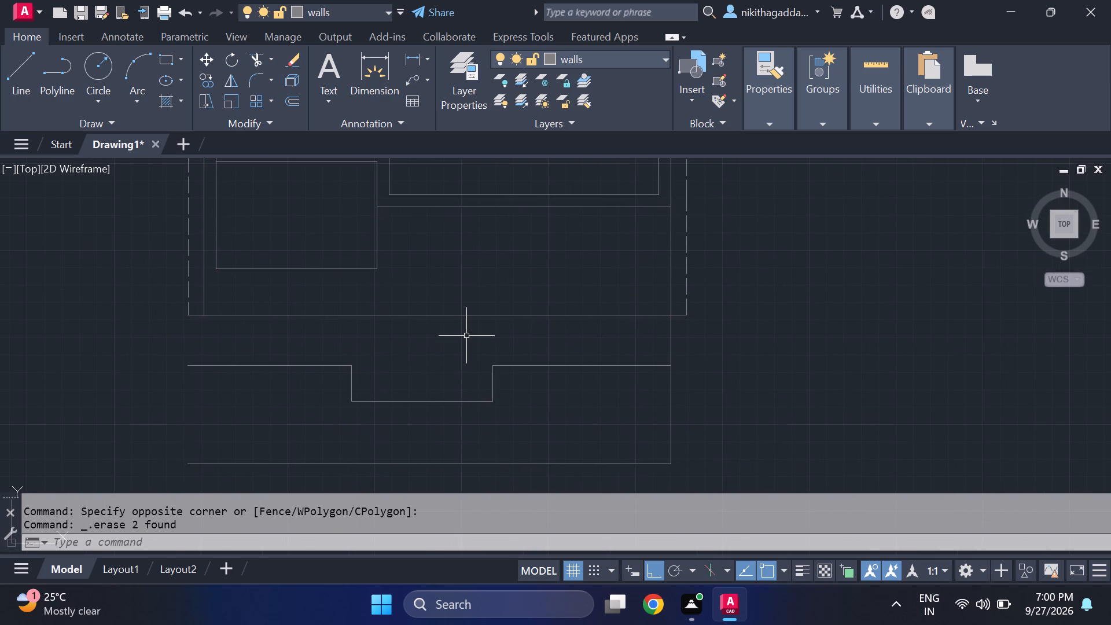
scroll(531, 334, "down", 2)
scroll(562, 336, "up", 2)
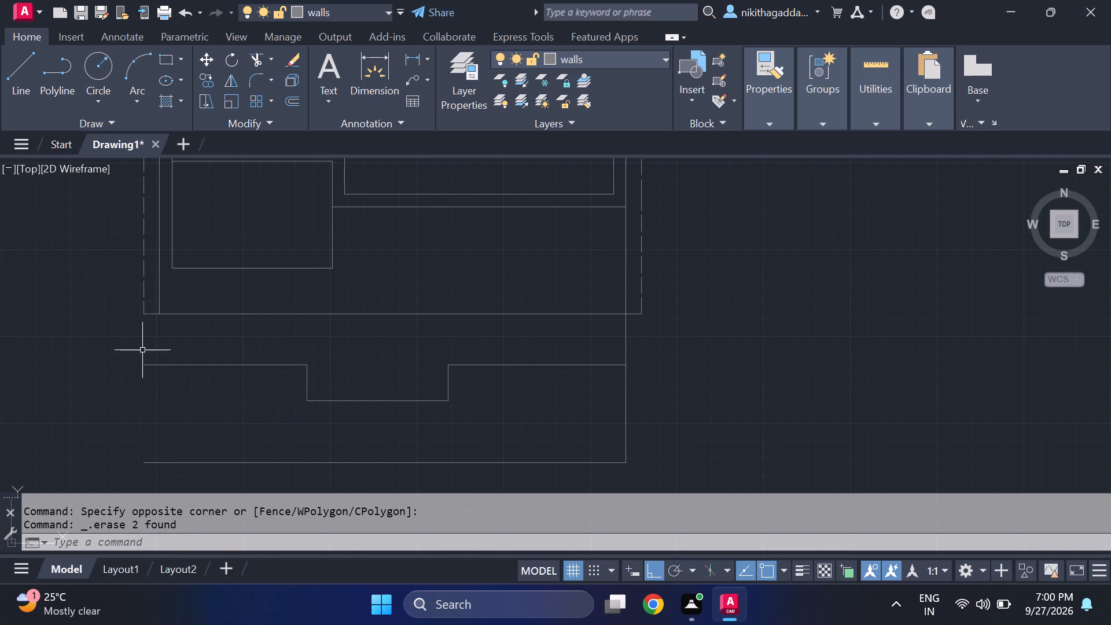
middle_click_drag(143, 350, 236, 329)
middle_click_drag(267, 328, 273, 329)
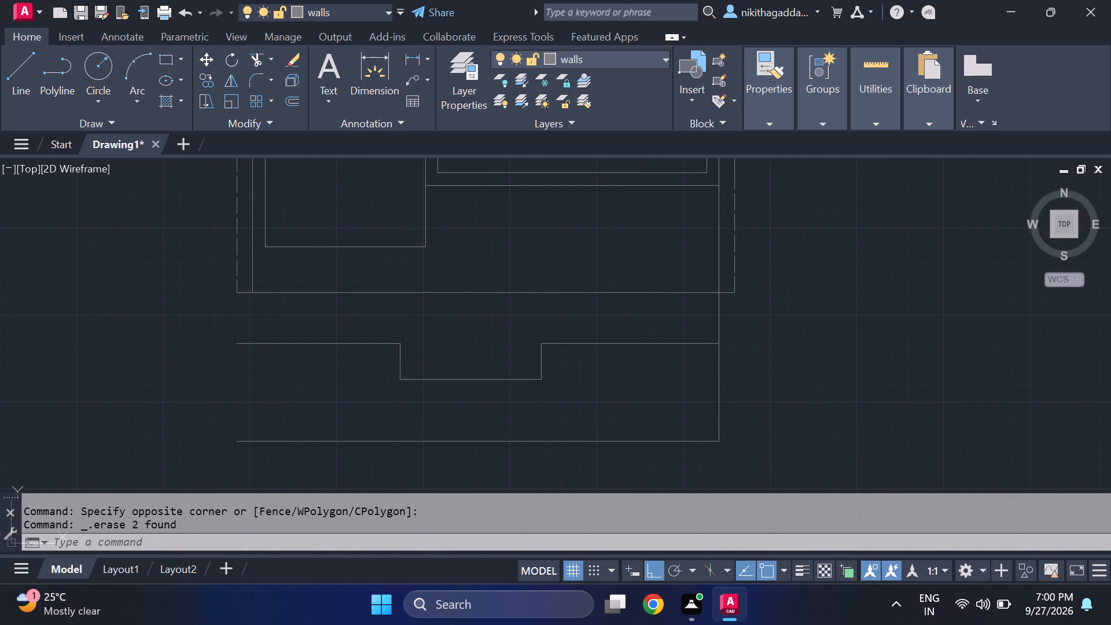
middle_click_drag(273, 329, 275, 331)
middle_click(275, 331)
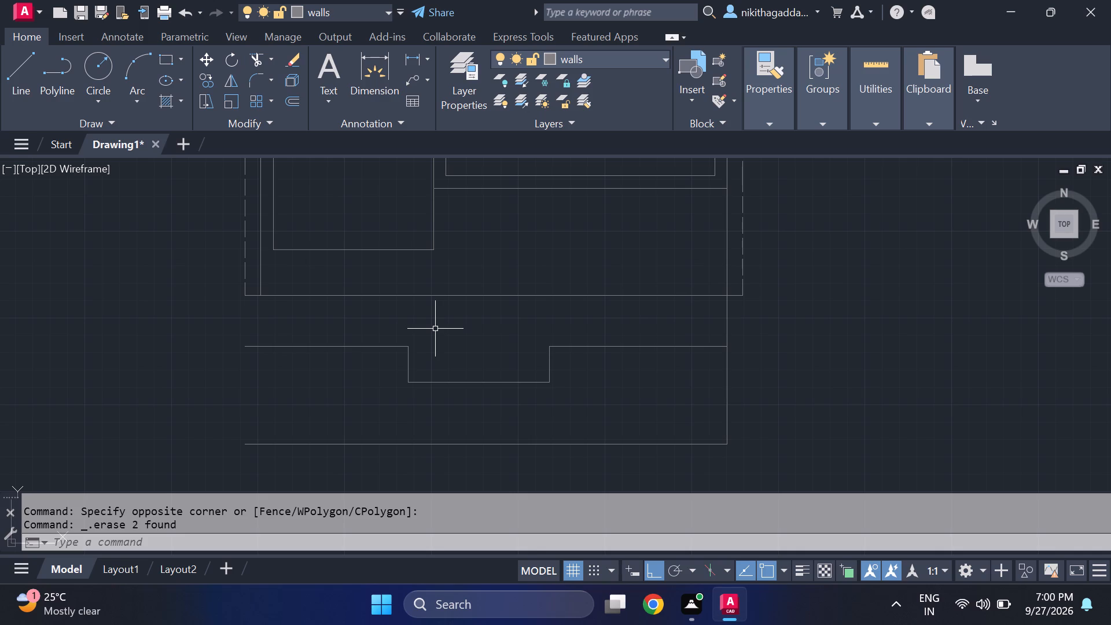
scroll(367, 335, "down", 2)
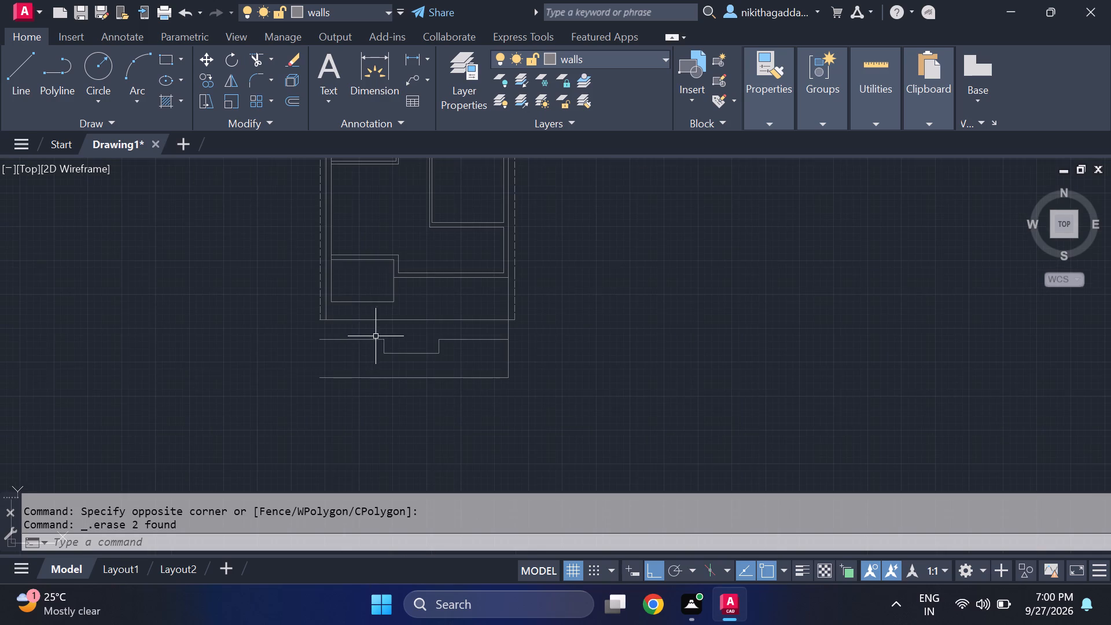
scroll(393, 334, "down", 2)
scroll(396, 338, "up", 3)
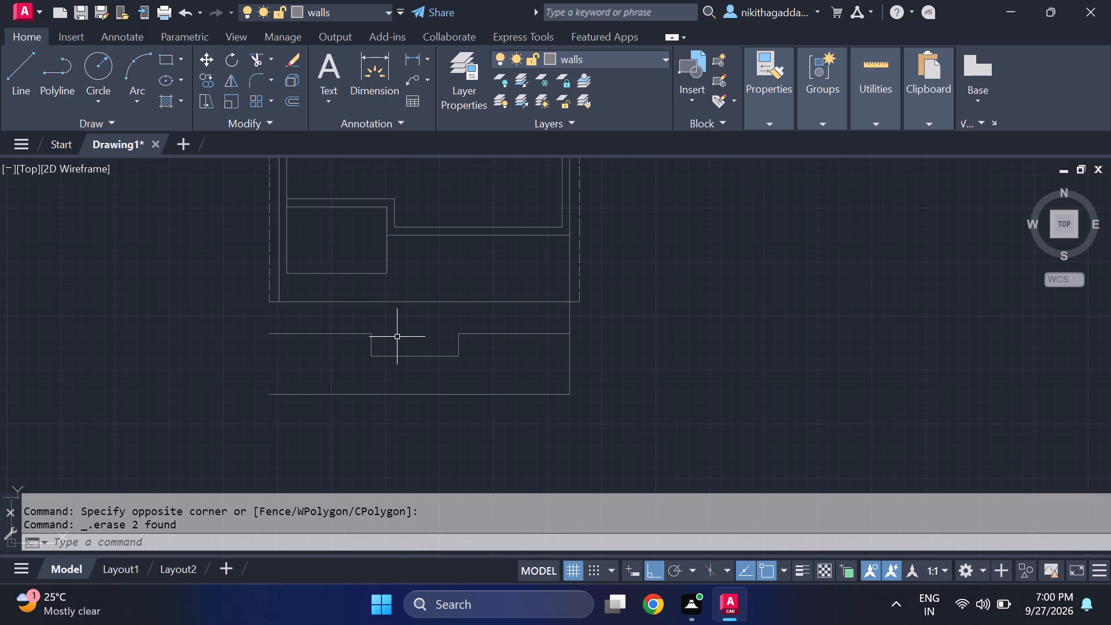
middle_click_drag(415, 357, 420, 387)
Move the five-segment stepped front outline slightly upward along the right vertical line.
left_click_drag(534, 349, 511, 374)
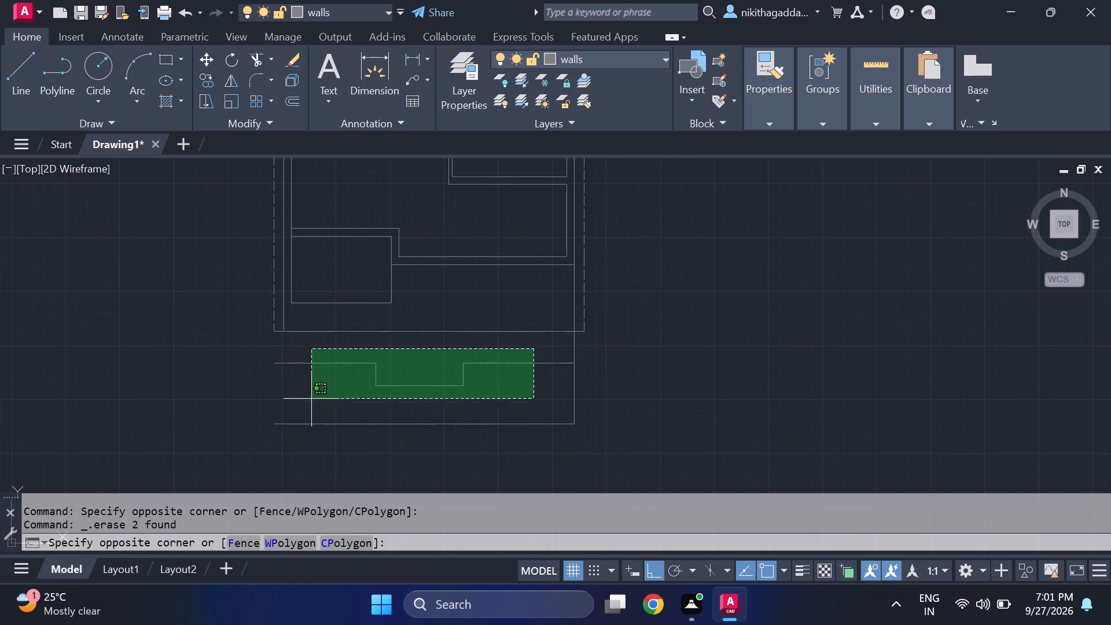
left_click_drag(299, 407, 300, 402)
key("m")
key("Return")
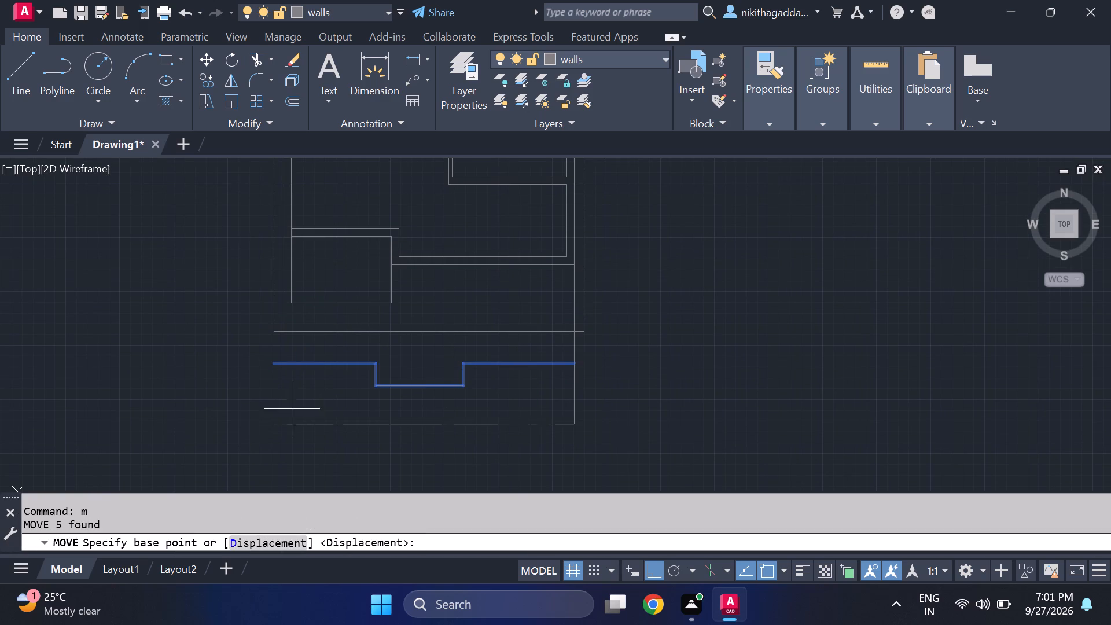
scroll(614, 320, "up", 2)
left_click(523, 420)
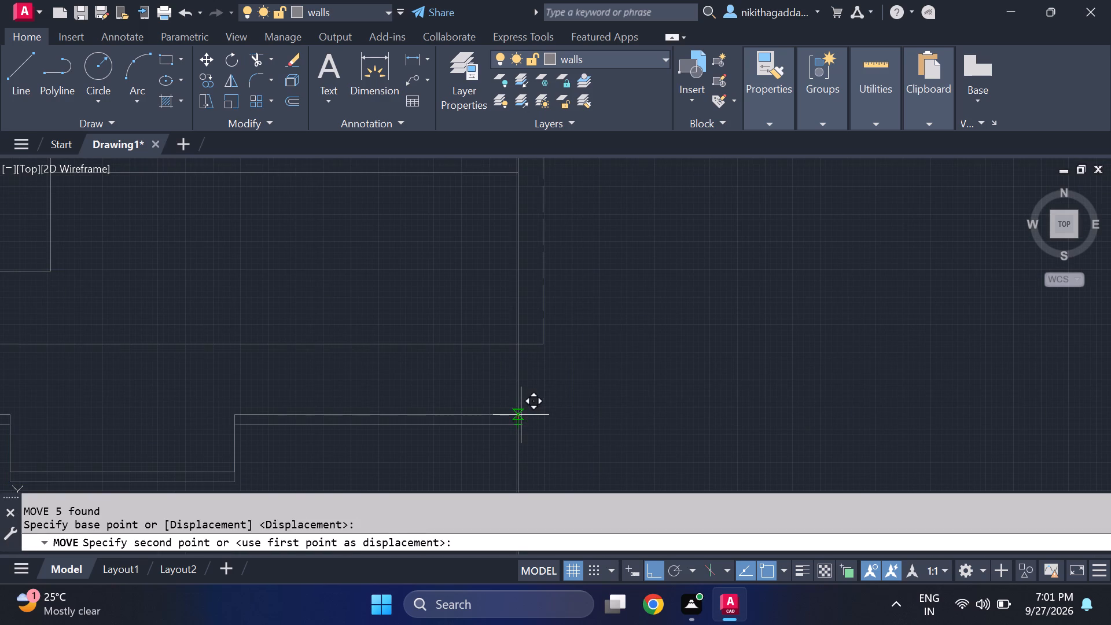
left_click(521, 414)
scroll(575, 382, "down", 4)
scroll(503, 417, "up", 2)
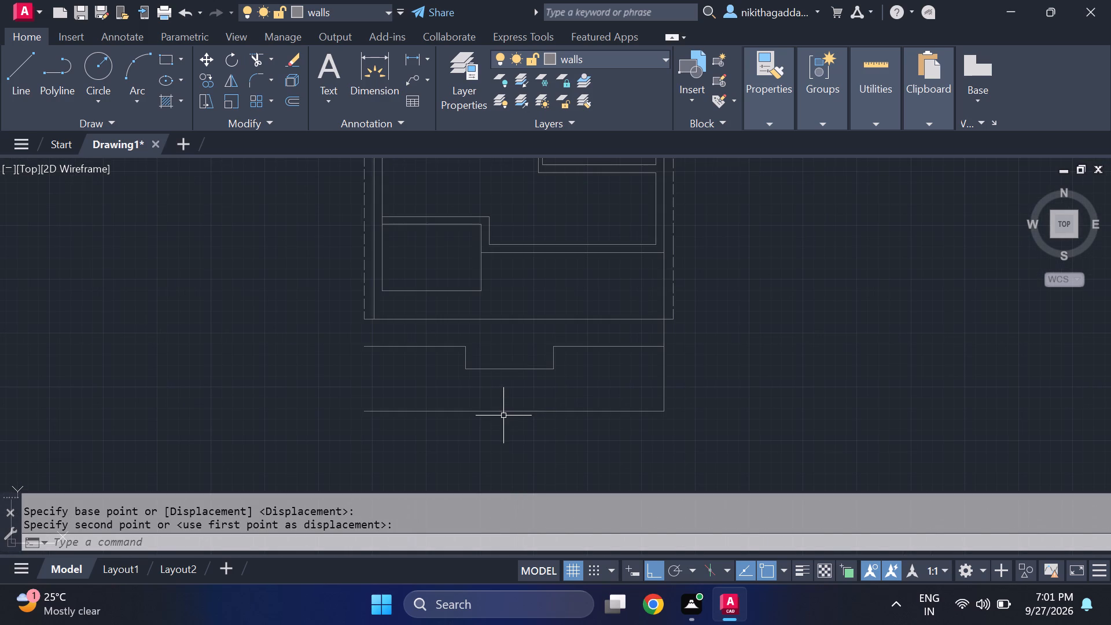
Move the bottom horizontal front line slightly upward along the right vertical line.
left_click(528, 396)
left_click(448, 438)
key("m")
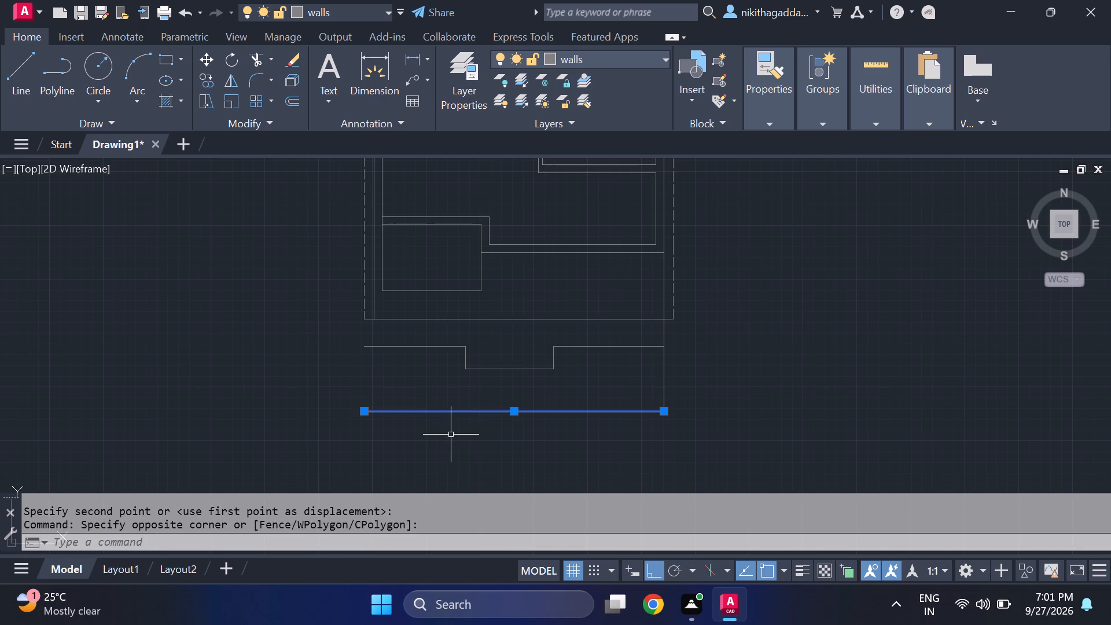
key("Return")
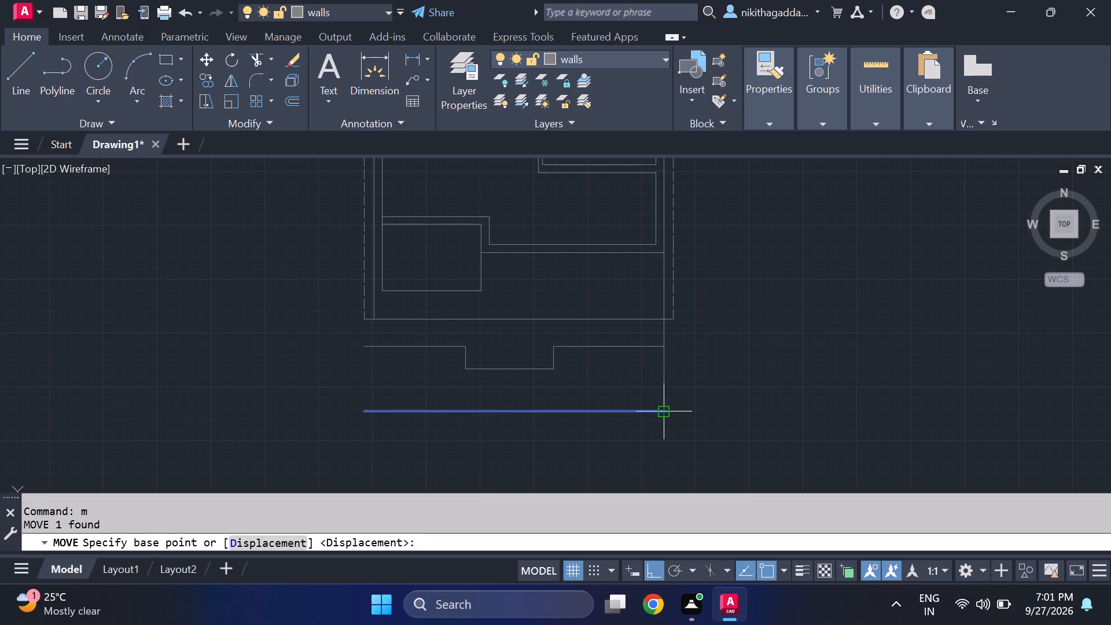
left_click(665, 407)
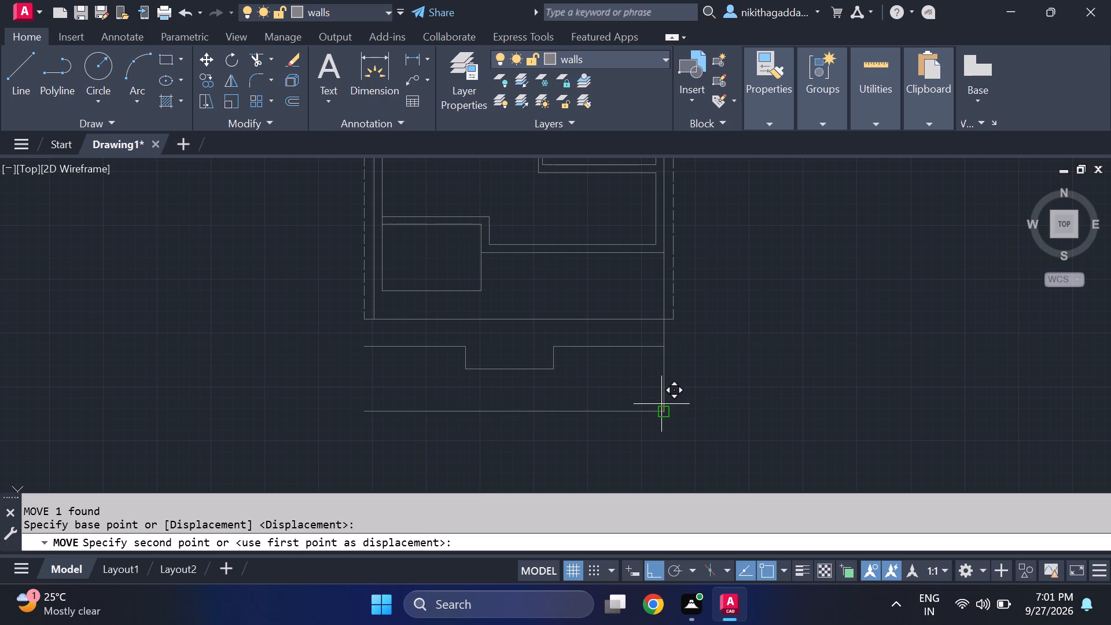
scroll(659, 397, "up", 3)
left_click(675, 419)
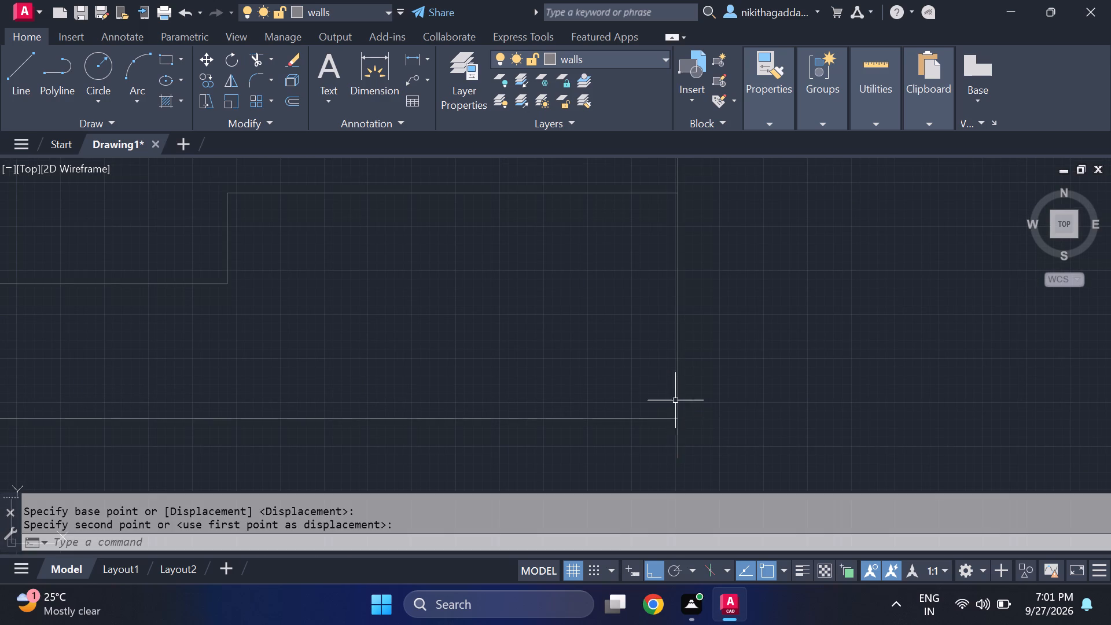
Delete the three segments forming the recess in the middle of the stepped front outline.
scroll(674, 371, "down", 4)
middle_click_drag(474, 387, 503, 434)
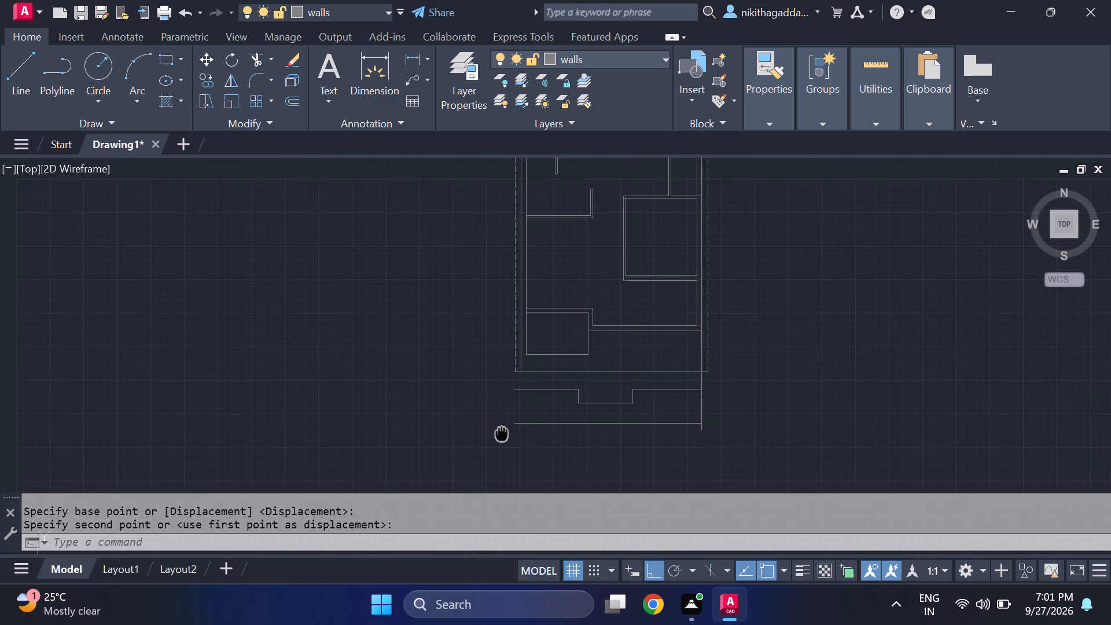
middle_click_drag(503, 434, 505, 439)
scroll(504, 428, "up", 1)
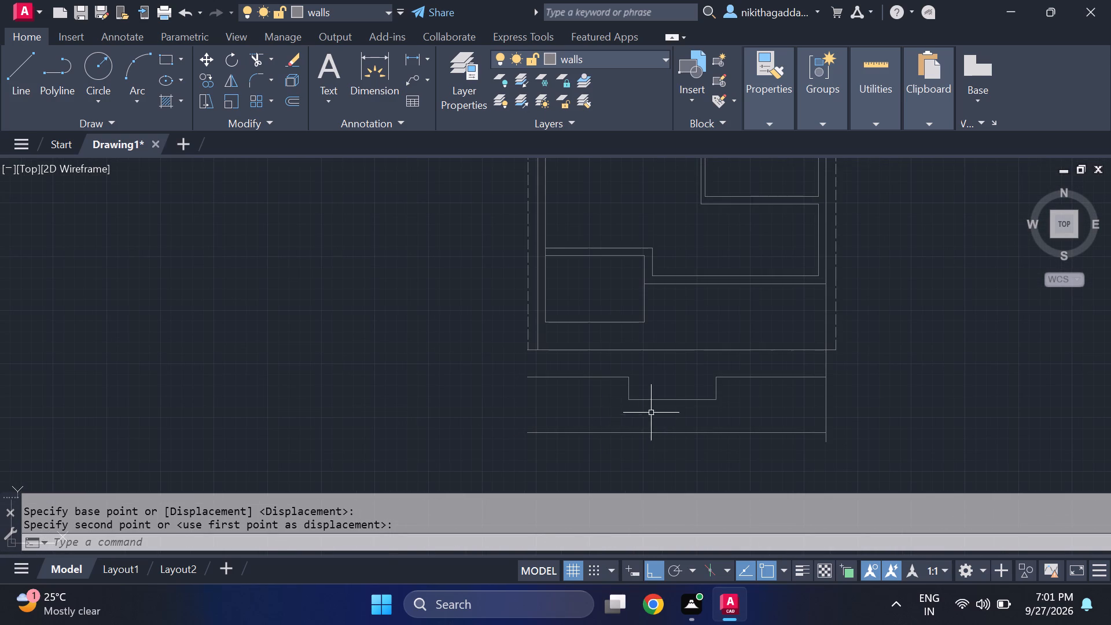
left_click(725, 394)
left_click(599, 417)
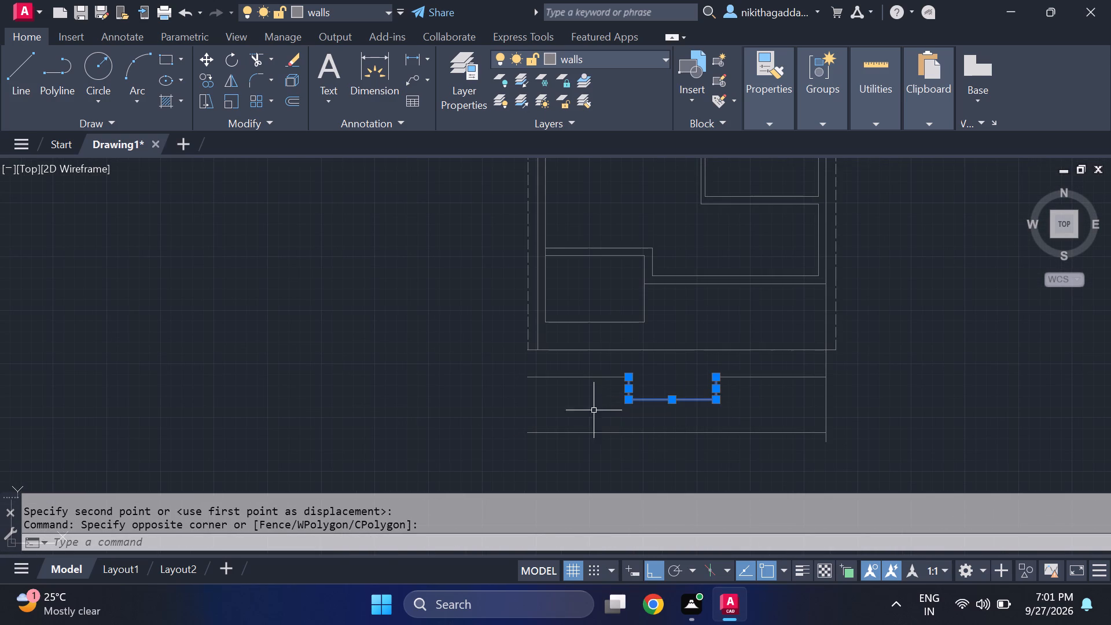
key("Escape")
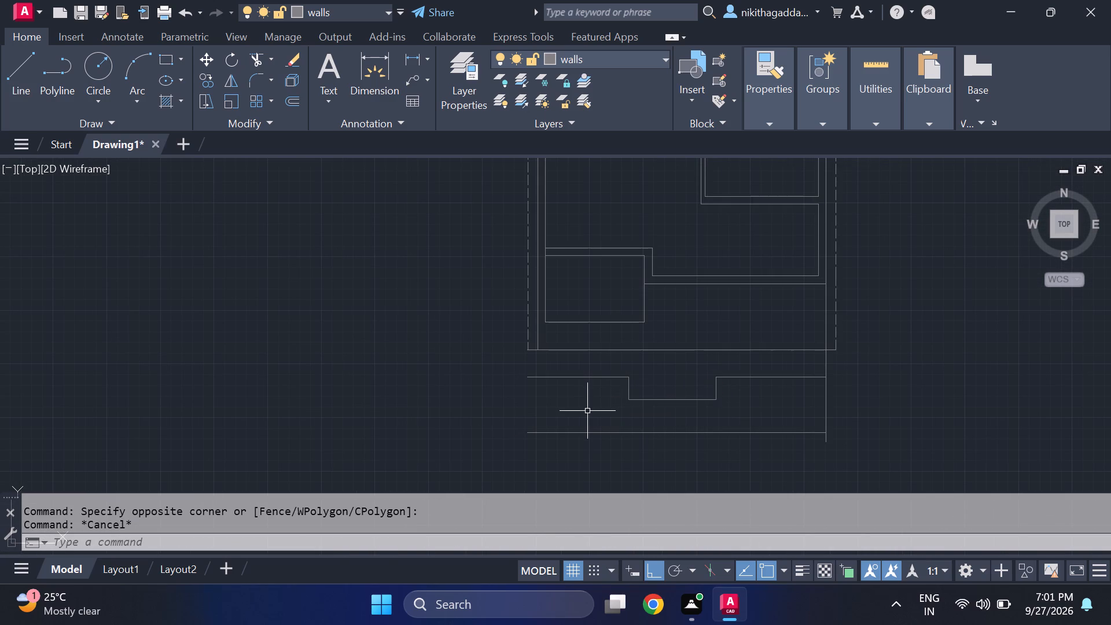
left_click(746, 397)
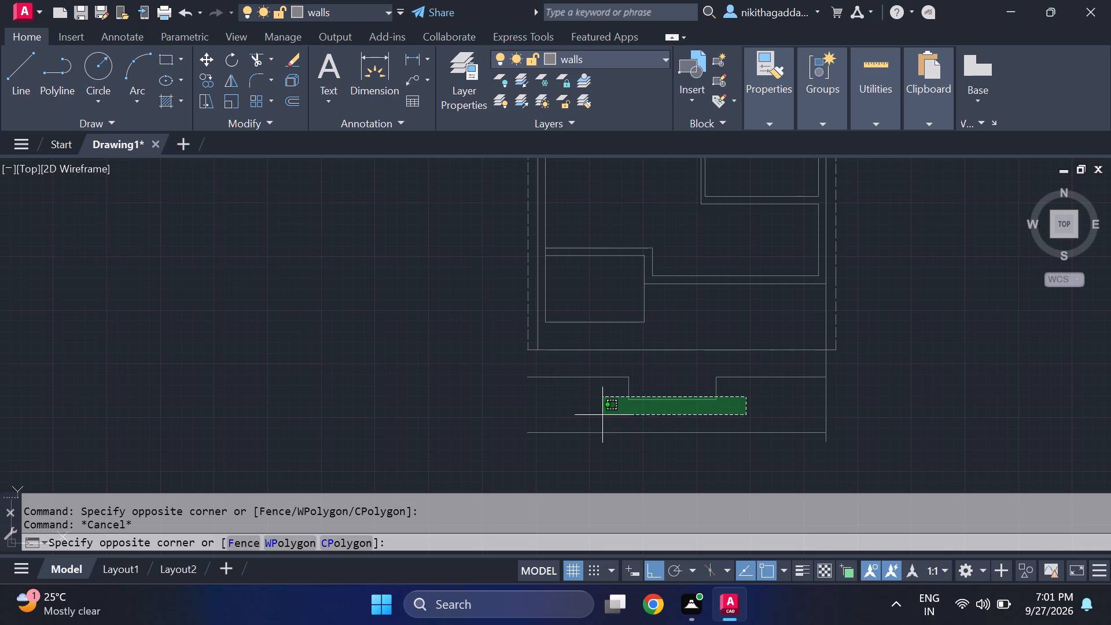
left_click(602, 415)
key("Delete")
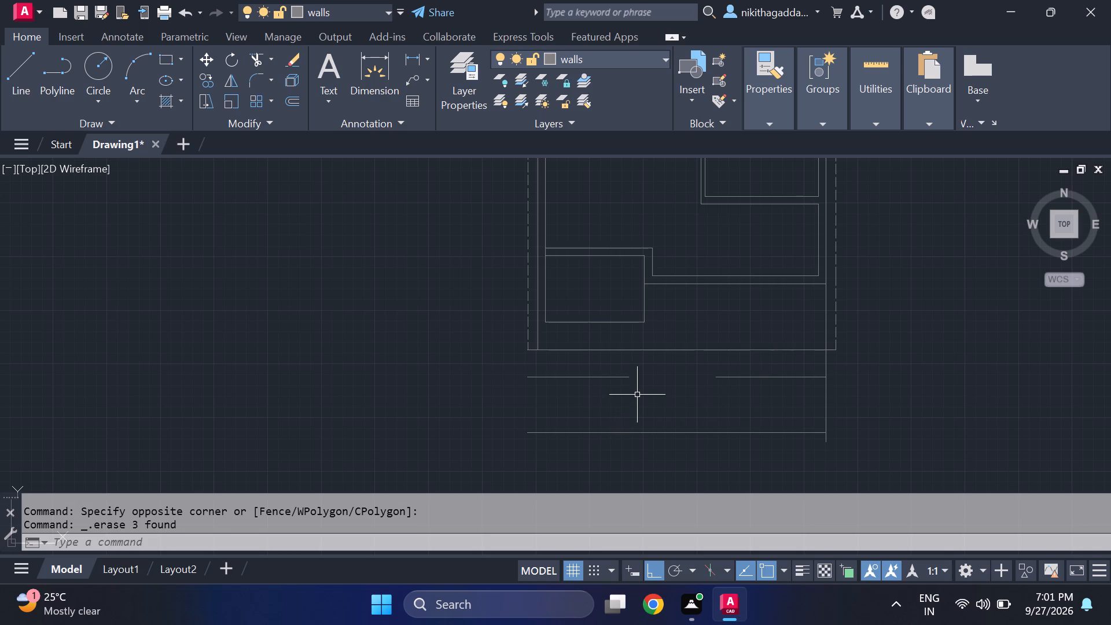
Draw a vertical line from the left dashed boundary's lower end down to the left end of the bottom front line.
scroll(638, 394, "up", 1)
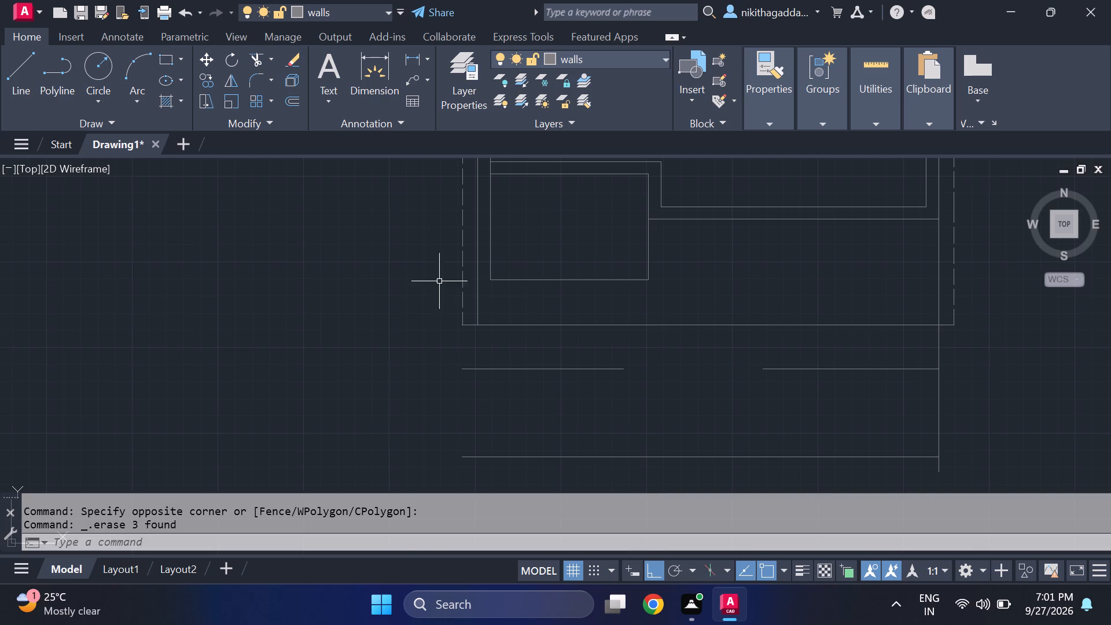
scroll(451, 306, "up", 1)
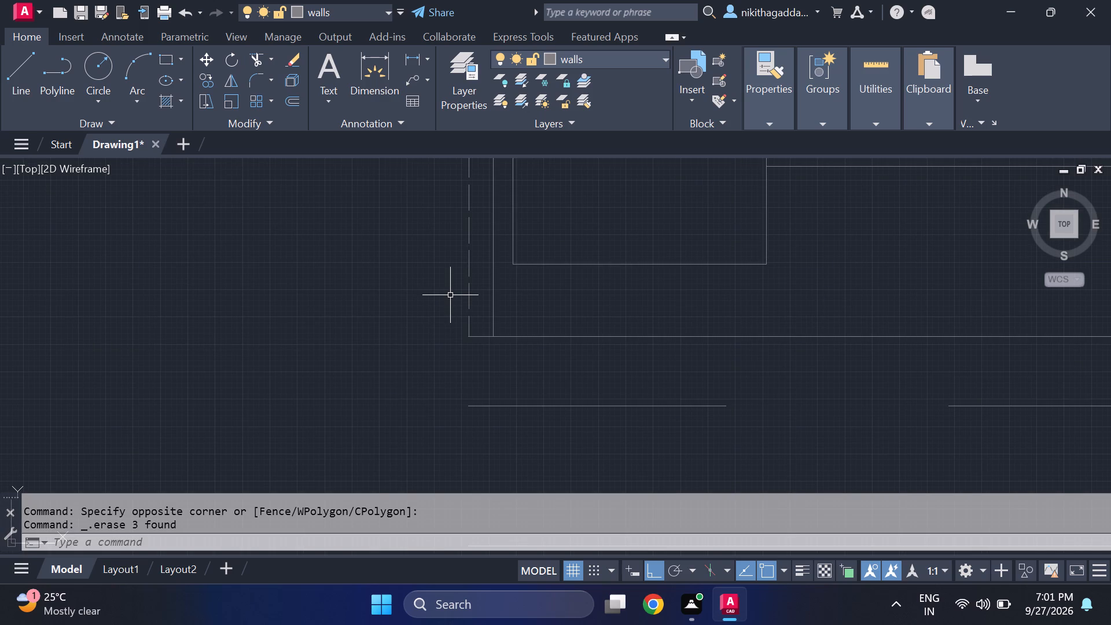
scroll(450, 295, "up", 1)
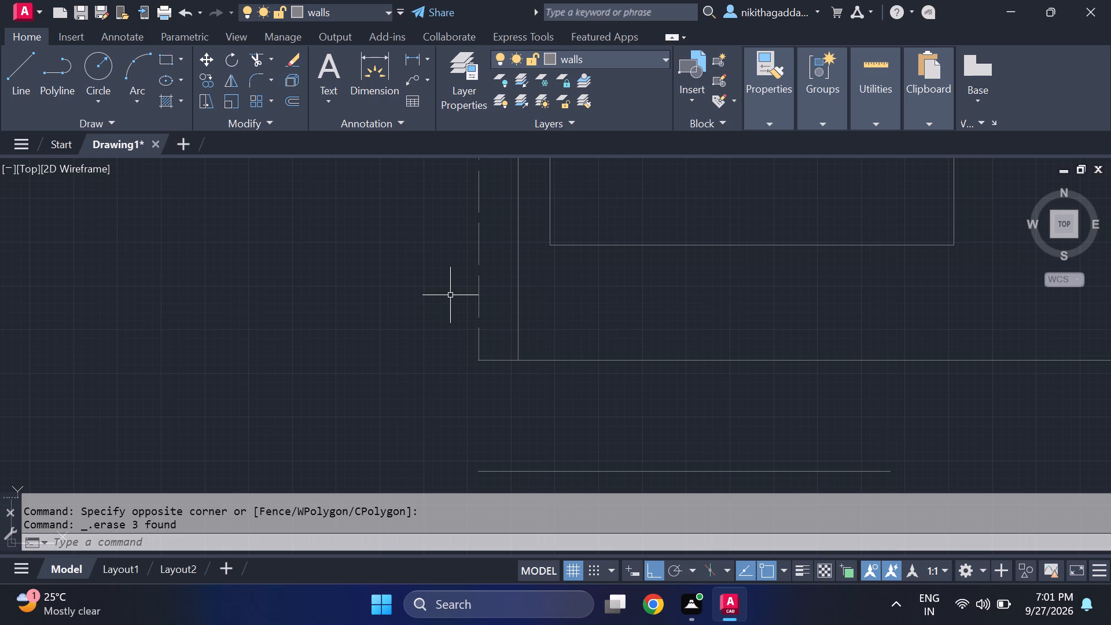
scroll(450, 297, "down", 3)
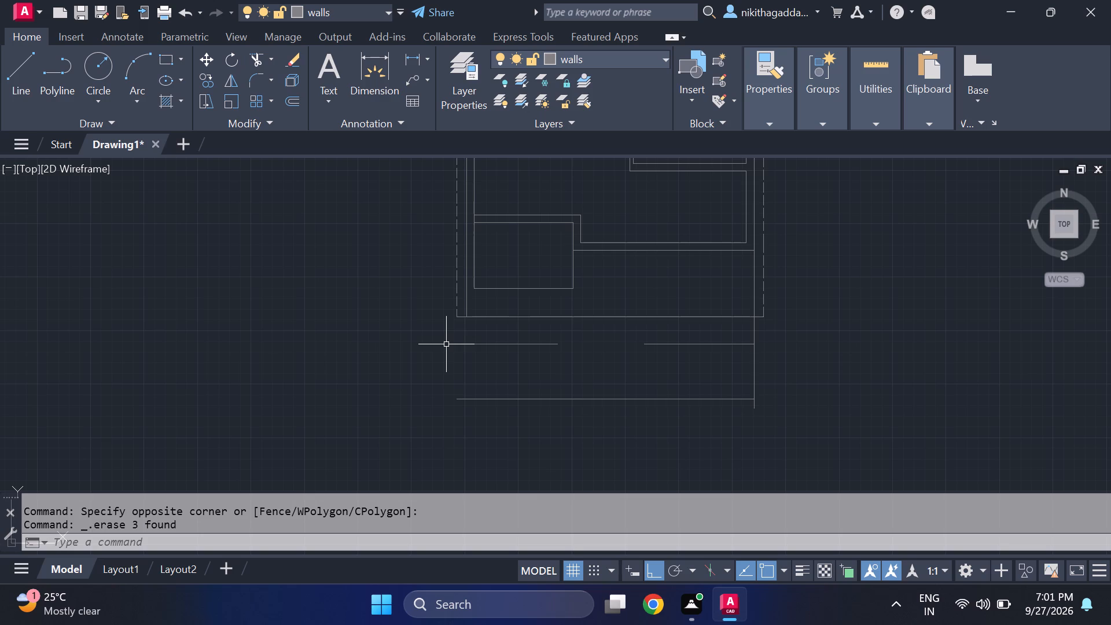
key("l")
key("Return")
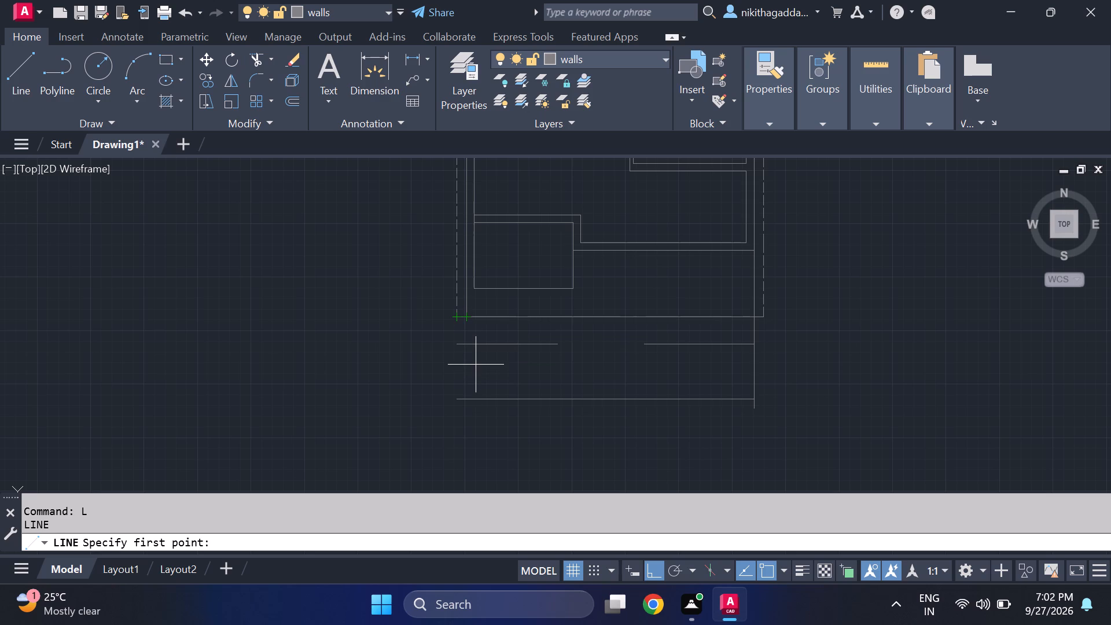
left_click(455, 316)
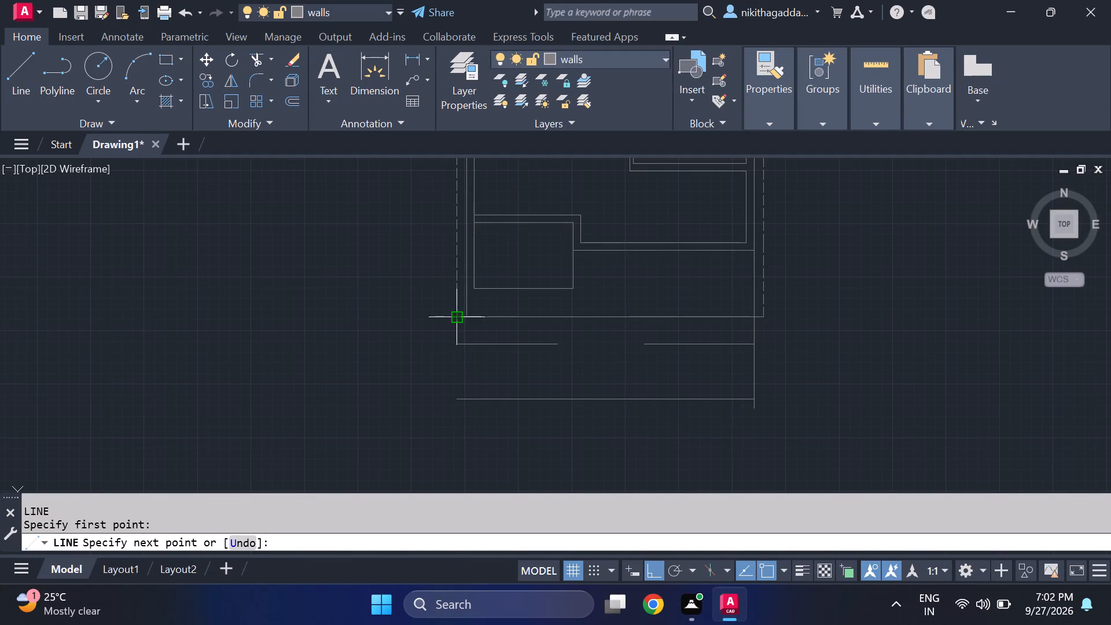
left_click(455, 398)
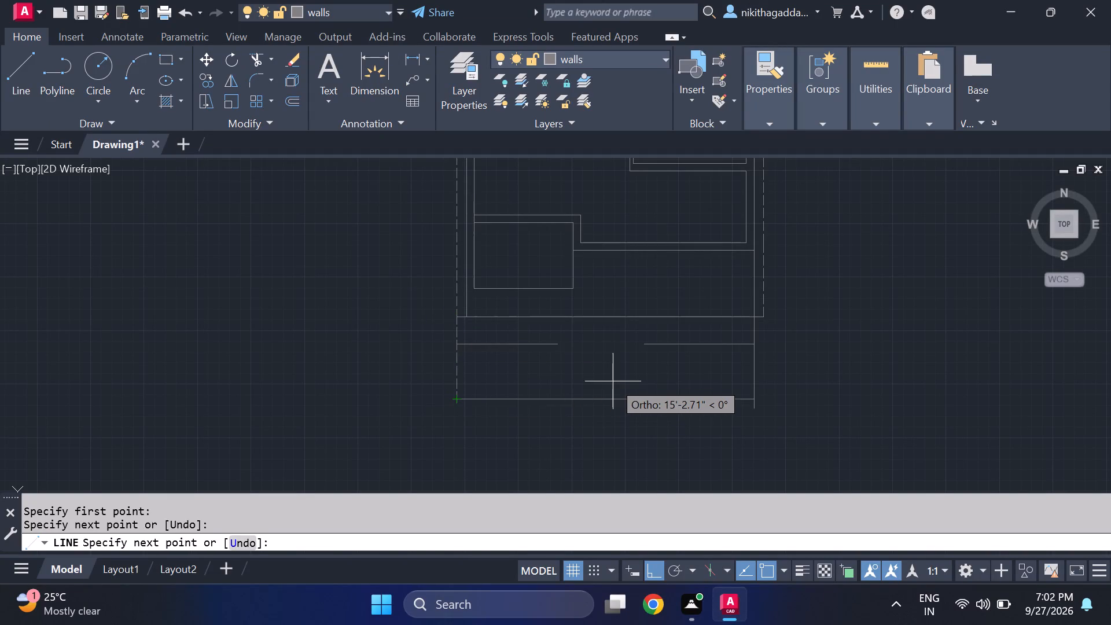
key("Escape")
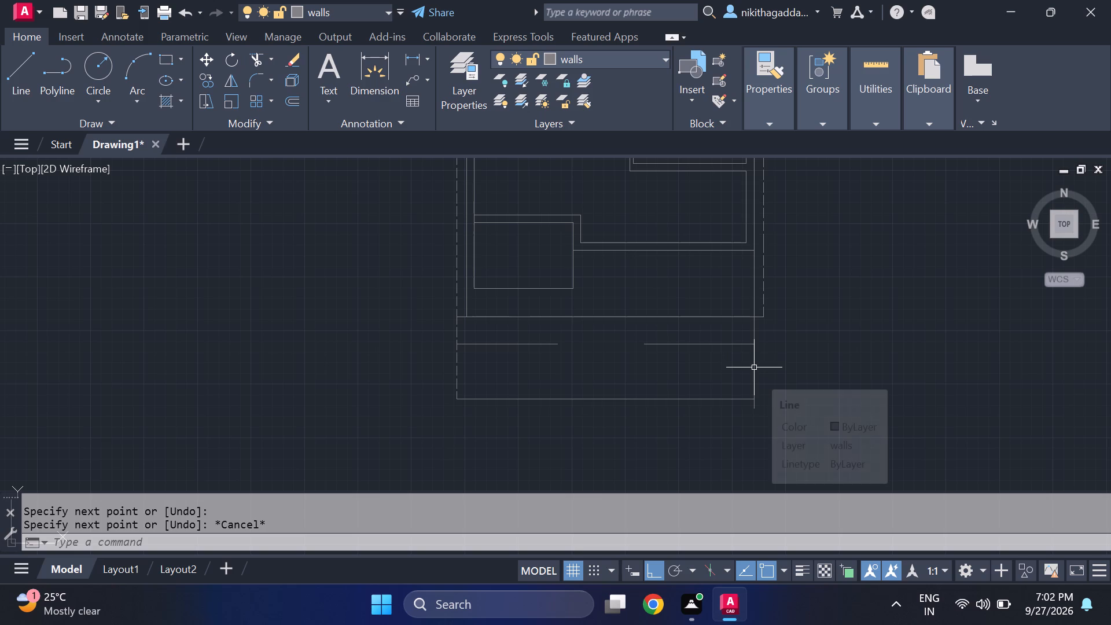
Delete the two vertical segments closing the right side of the front outlines below the front wall line.
left_click(754, 367)
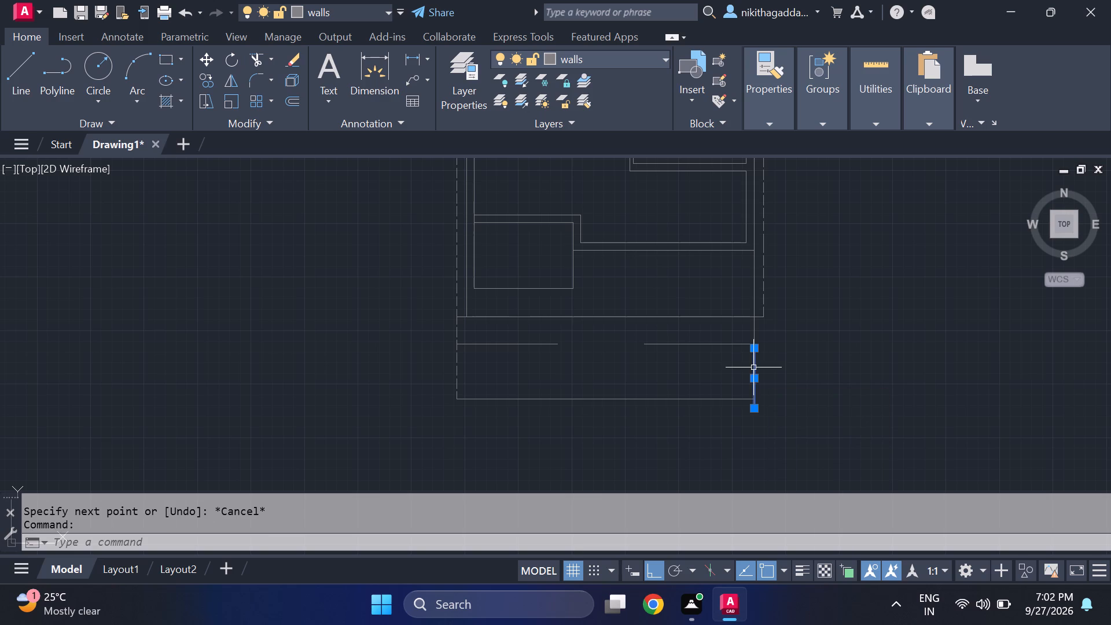
left_click(755, 332)
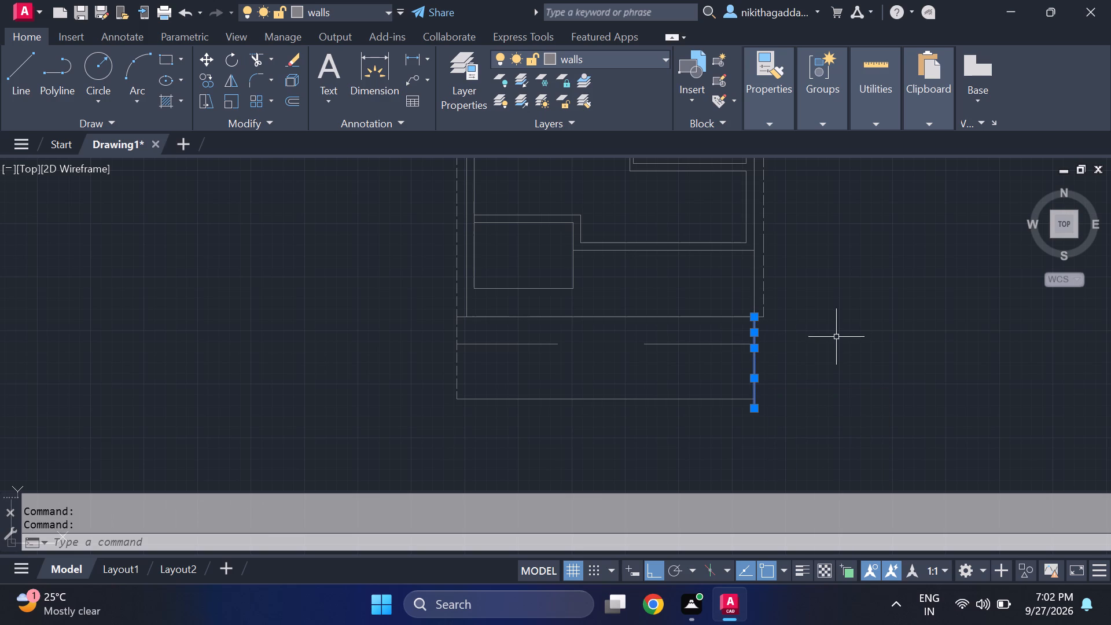
key("Delete")
Draw a line from the right dashed boundary's lower end down to the bottom front line's level and back to its right end.
key("l")
key("Return")
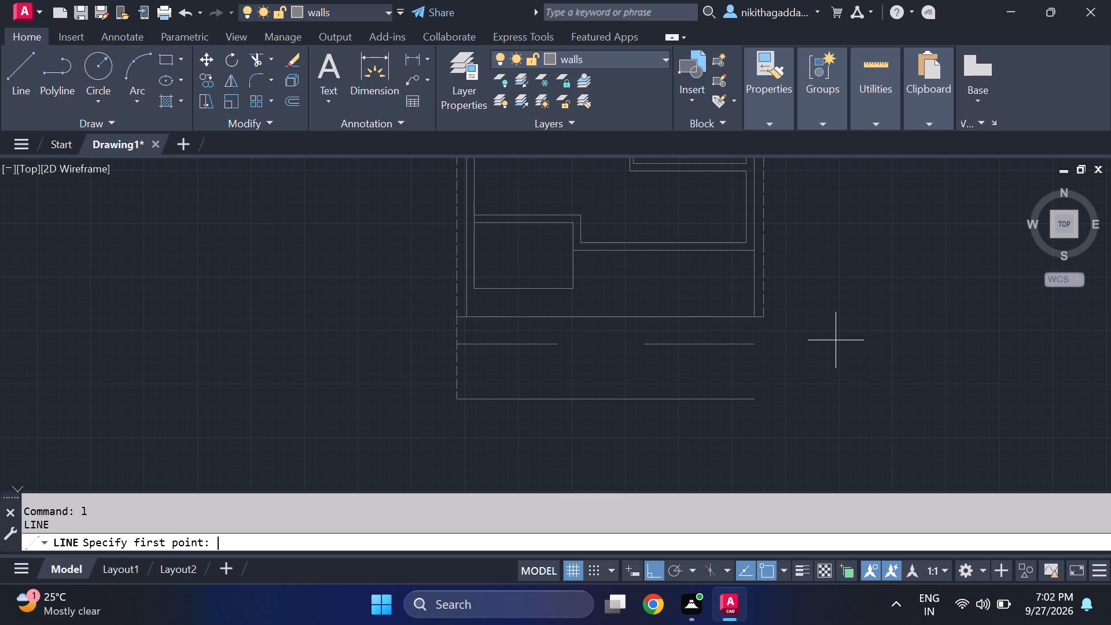
left_click(769, 318)
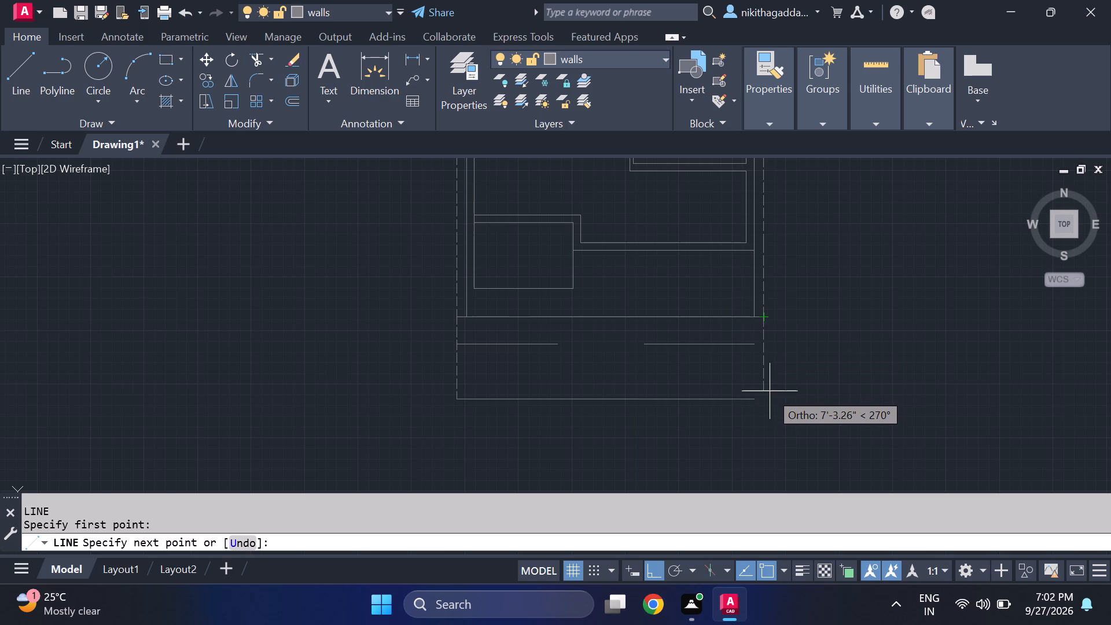
scroll(778, 402, "up", 1)
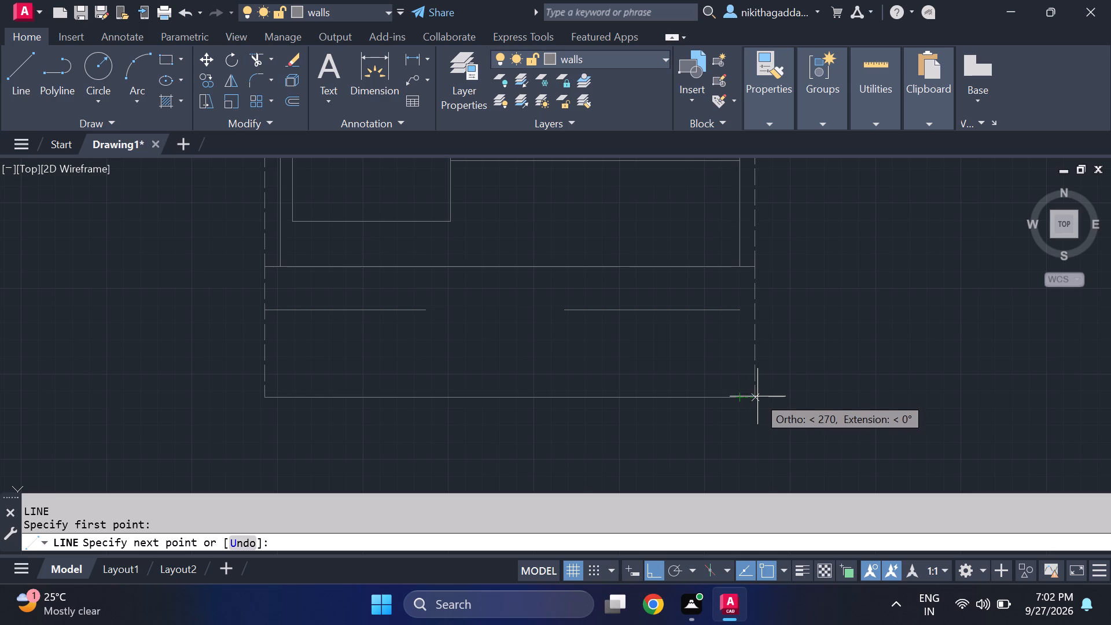
scroll(752, 392, "up", 3)
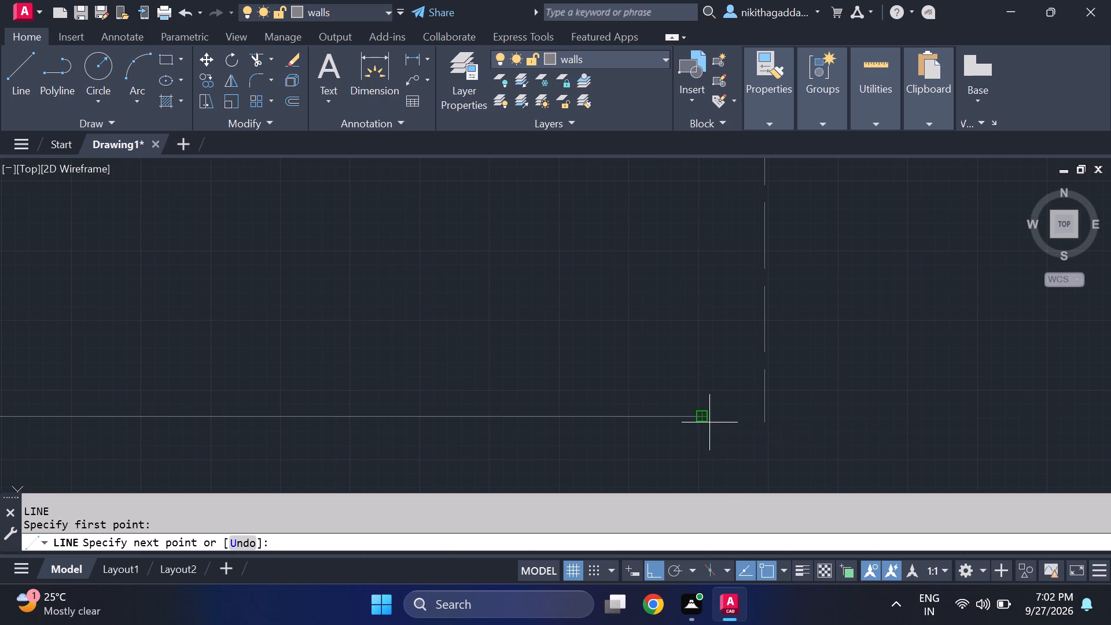
left_click(764, 418)
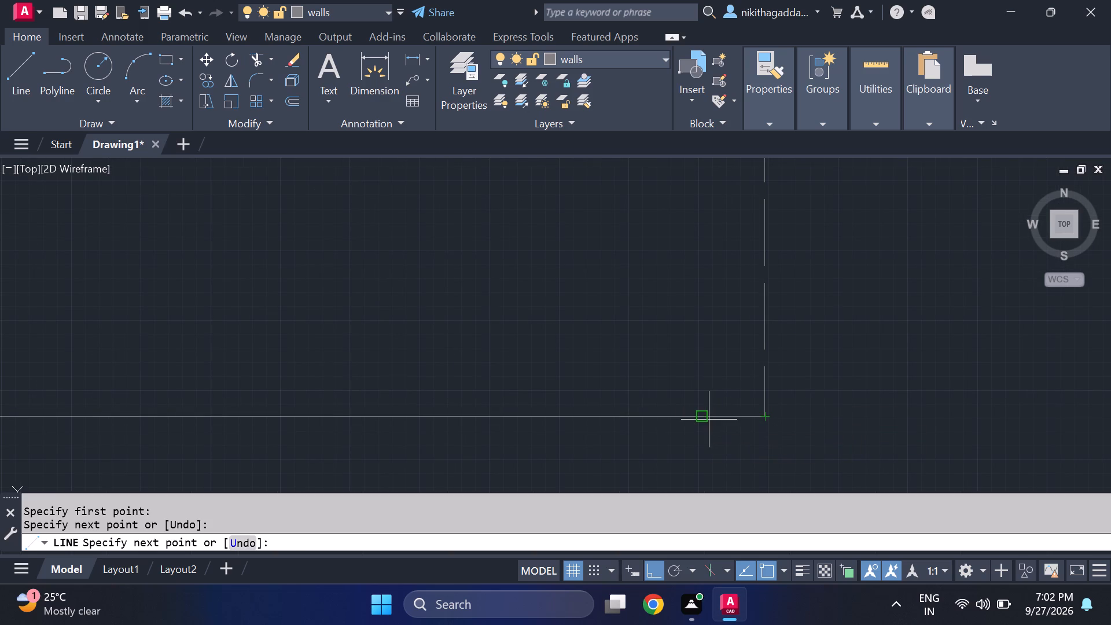
left_click(705, 419)
scroll(811, 367, "down", 5)
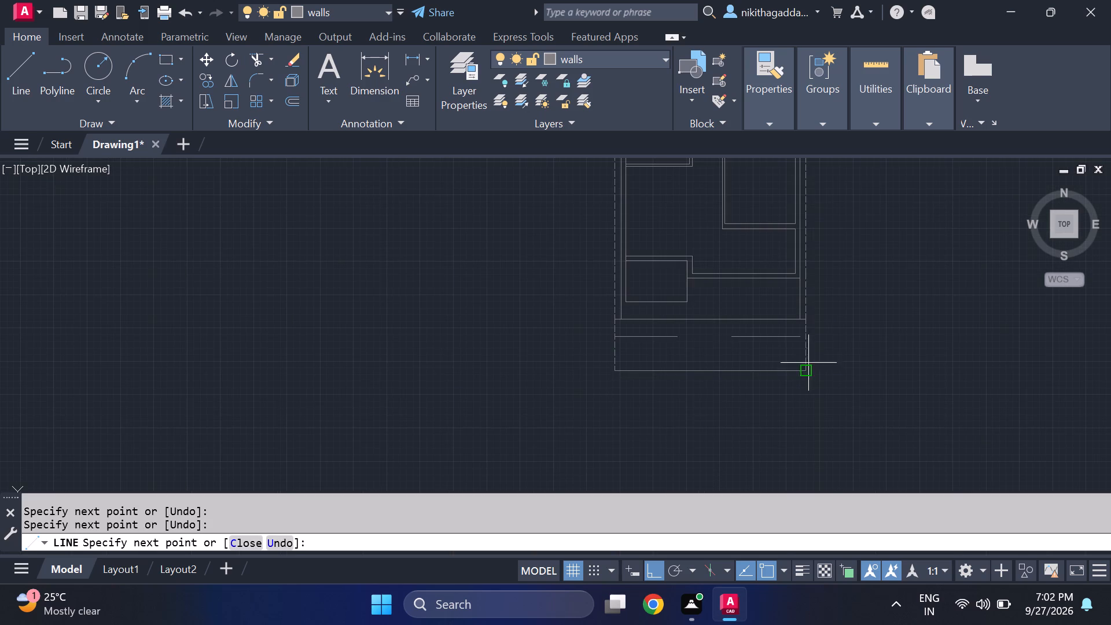
key("Escape")
Set the linetype of the new left vertical line below the front wall to ByLayer.
scroll(637, 391, "up", 2)
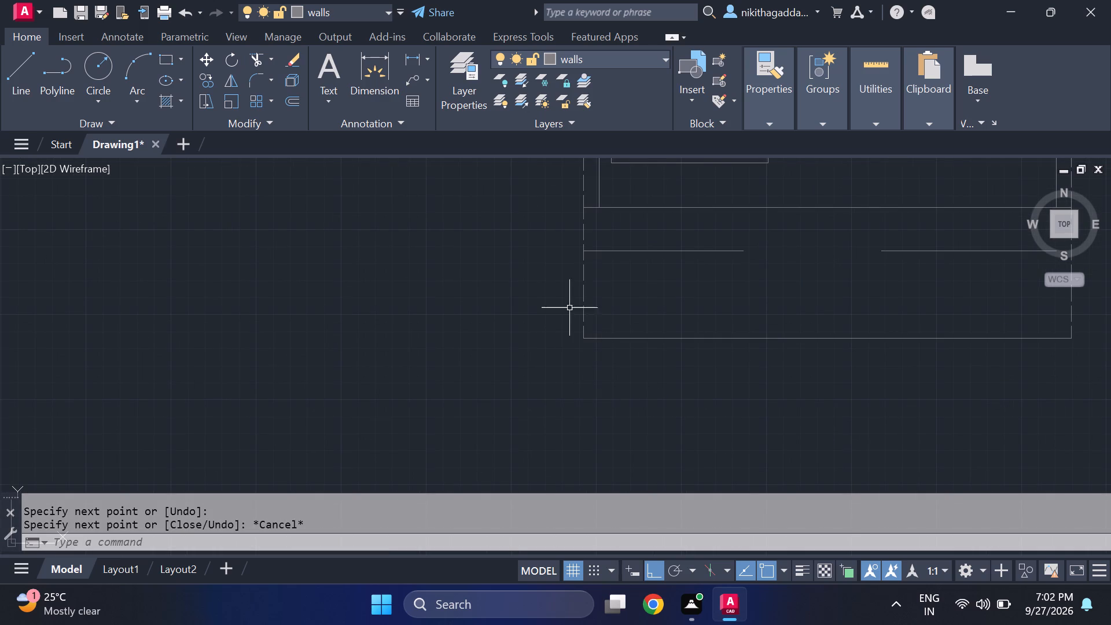
left_click(584, 286)
middle_click_drag(819, 287, 587, 339)
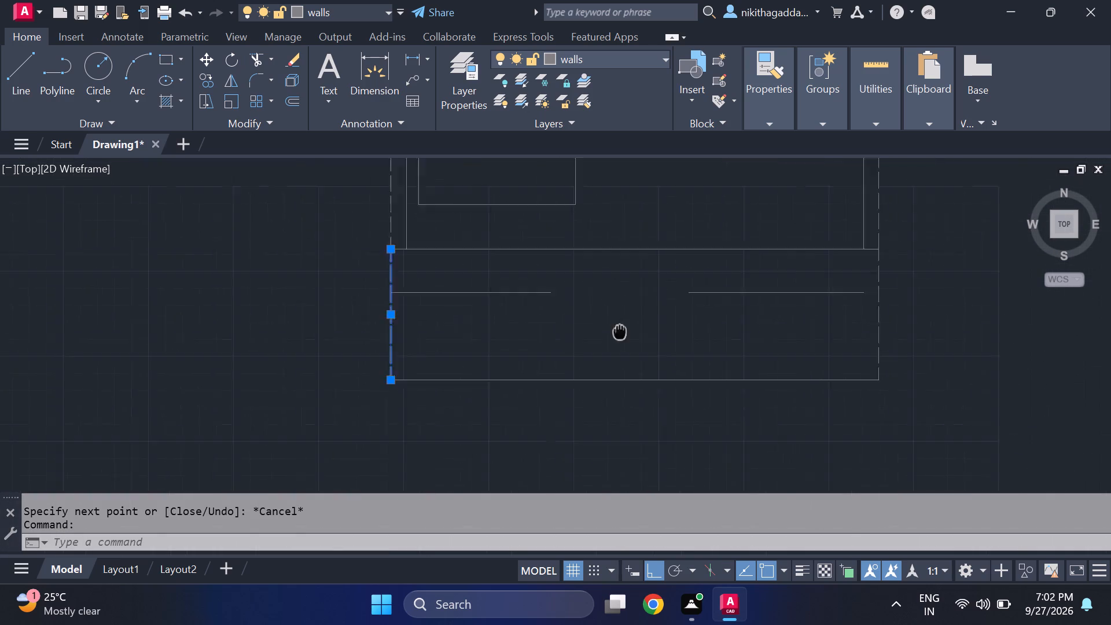
middle_click_drag(587, 339, 577, 343)
left_click(775, 121)
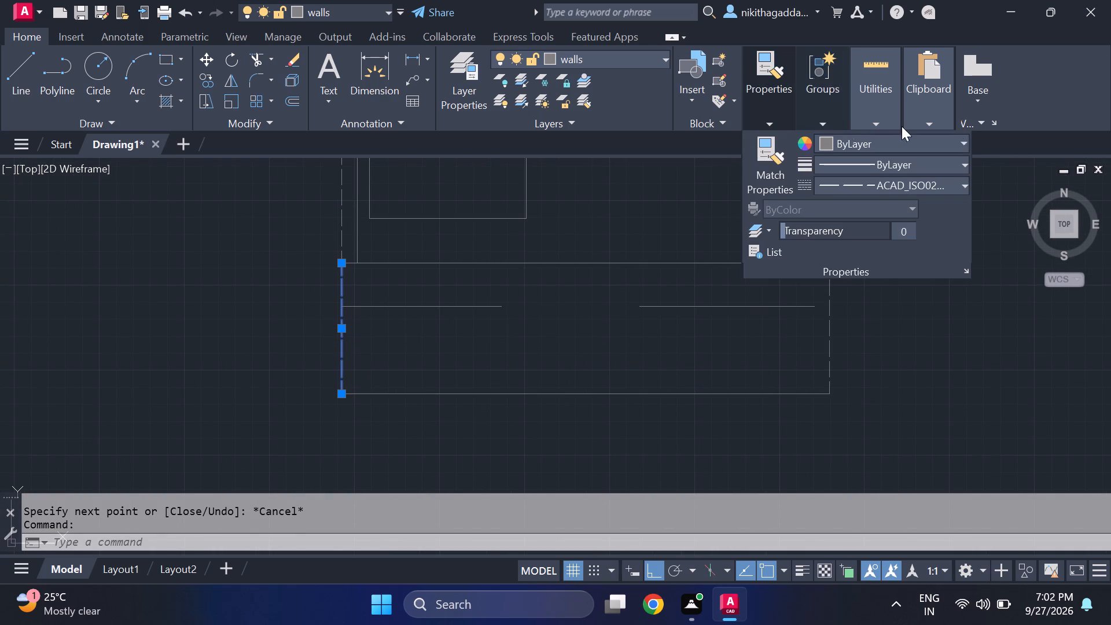
left_click(962, 181)
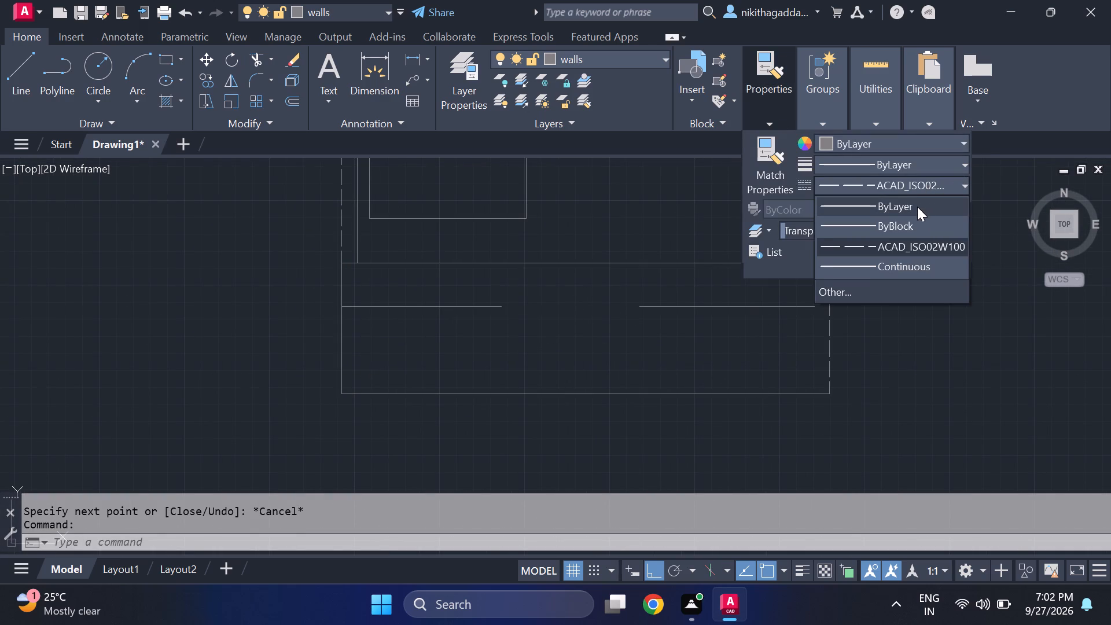
left_click(917, 207)
key("Escape")
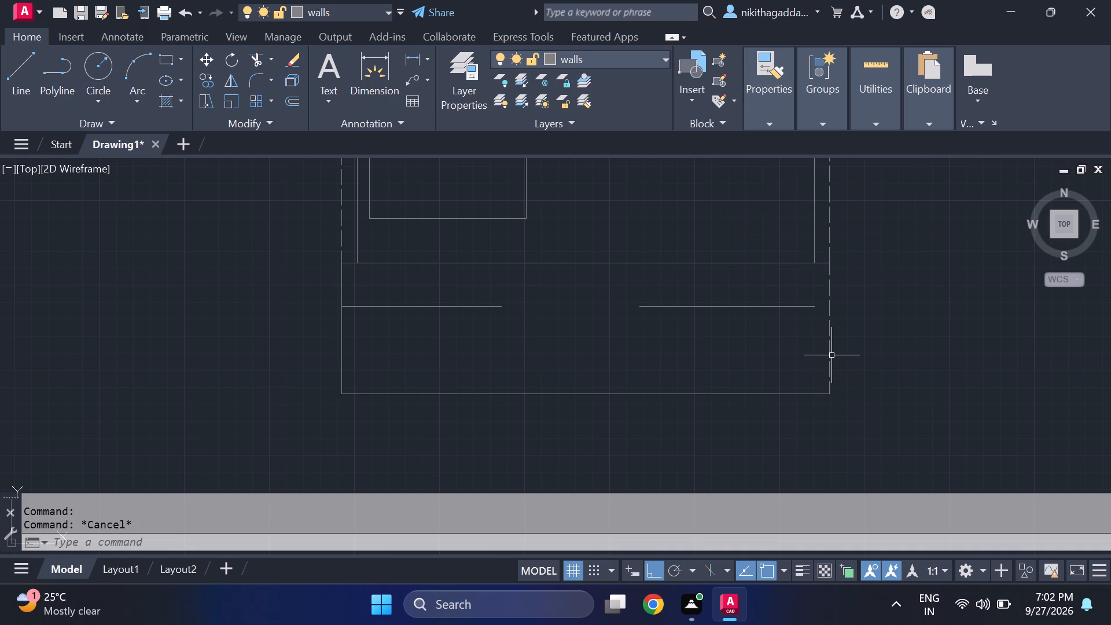
Set the linetype of the new right vertical line below the front wall to ByLayer.
left_click(830, 325)
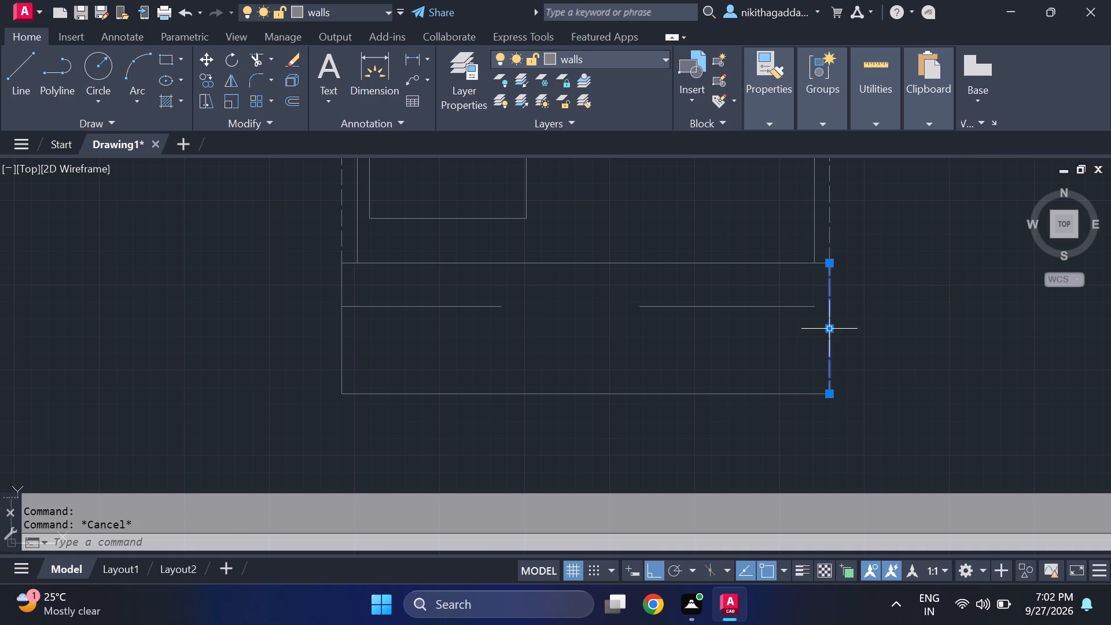
left_click(761, 117)
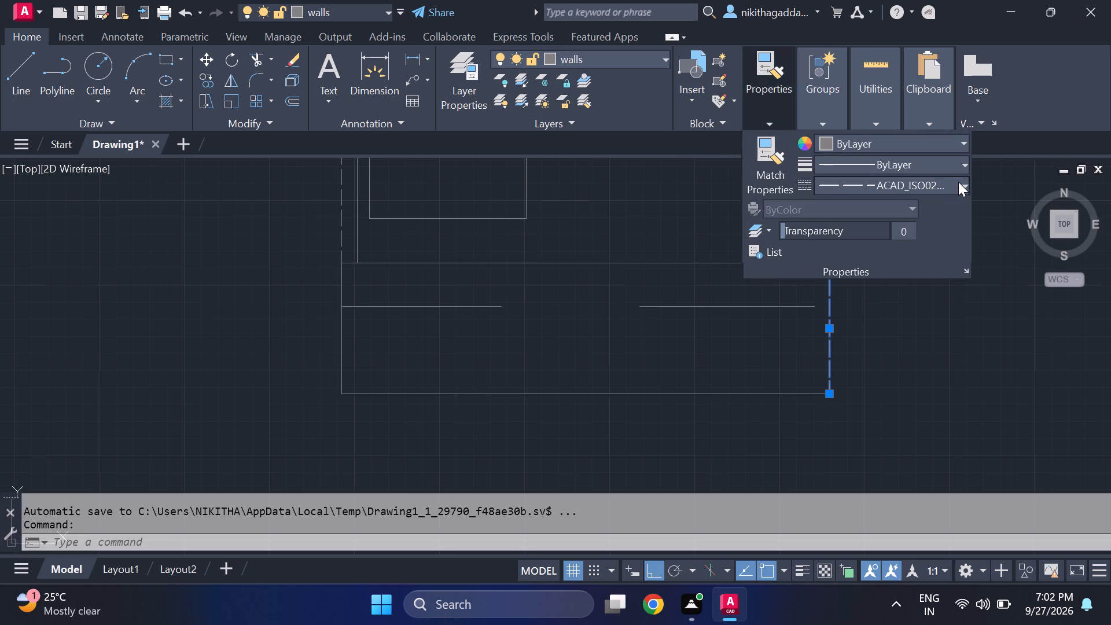
left_click(961, 183)
left_click(928, 209)
key("Escape")
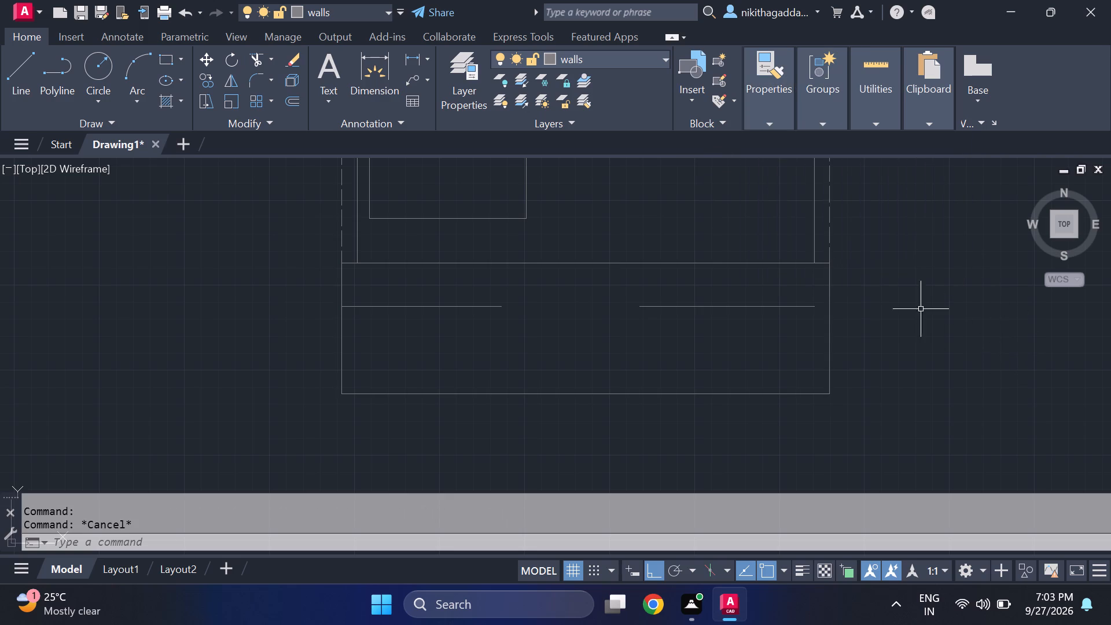
Move the bottom line of the small front-left room straight down by about 1'-9".
scroll(837, 310, "down", 2)
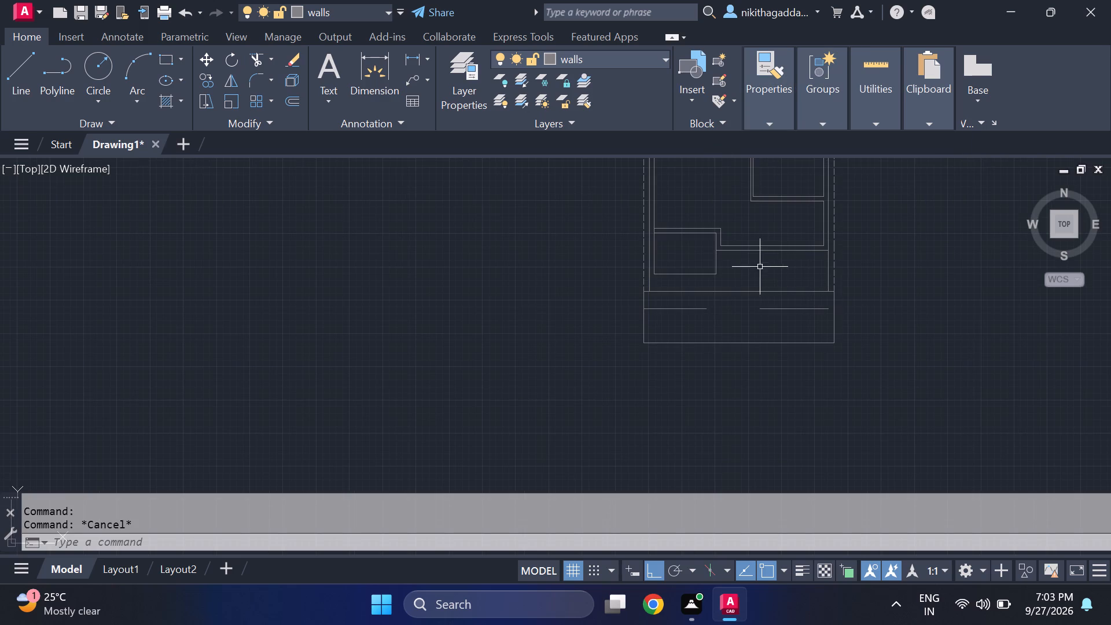
middle_click_drag(757, 279, 764, 341)
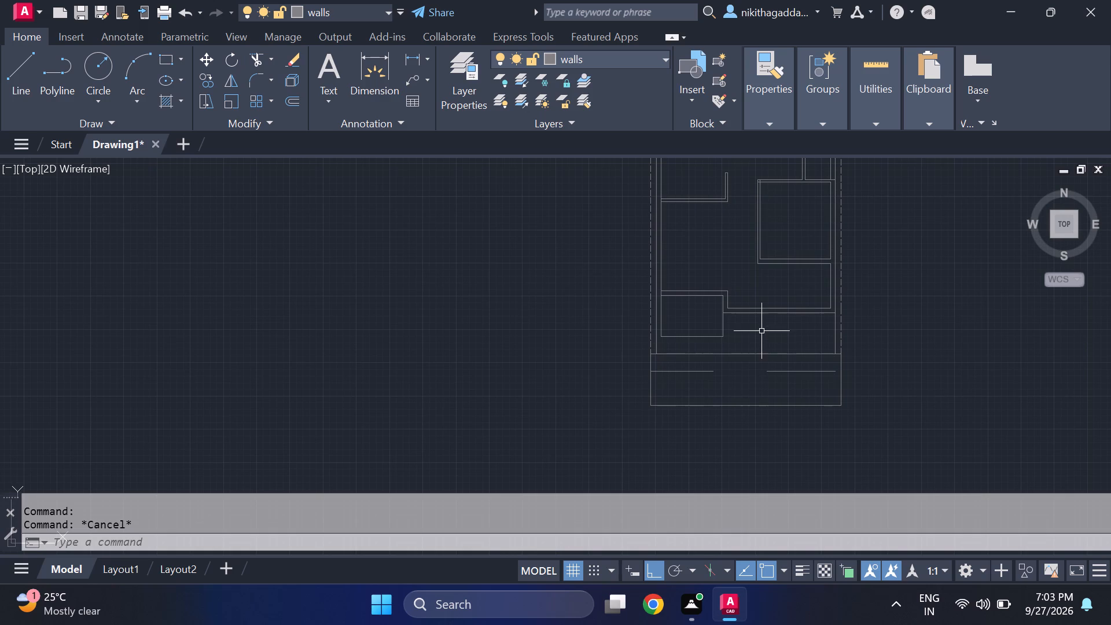
scroll(728, 332, "up", 2)
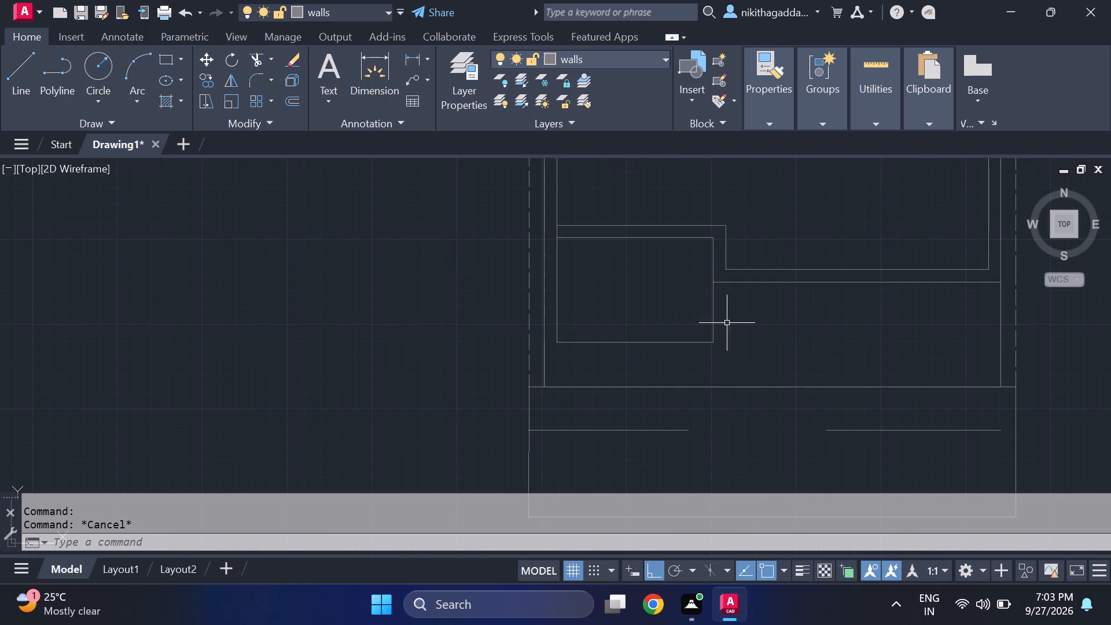
left_click(685, 321)
left_click(625, 350)
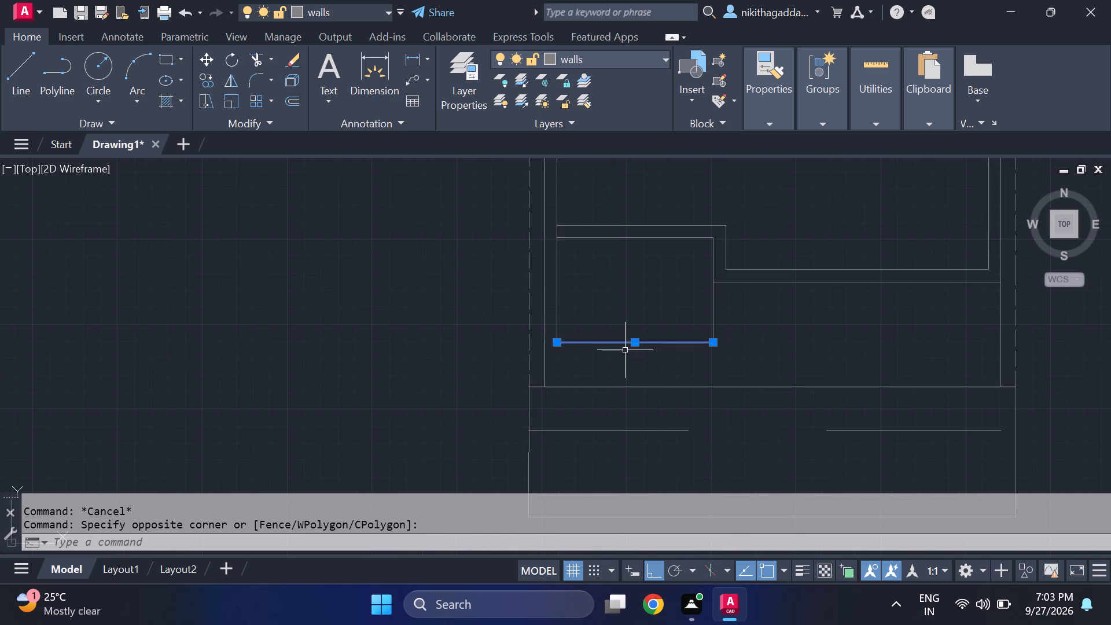
type("m\\")
key("Return")
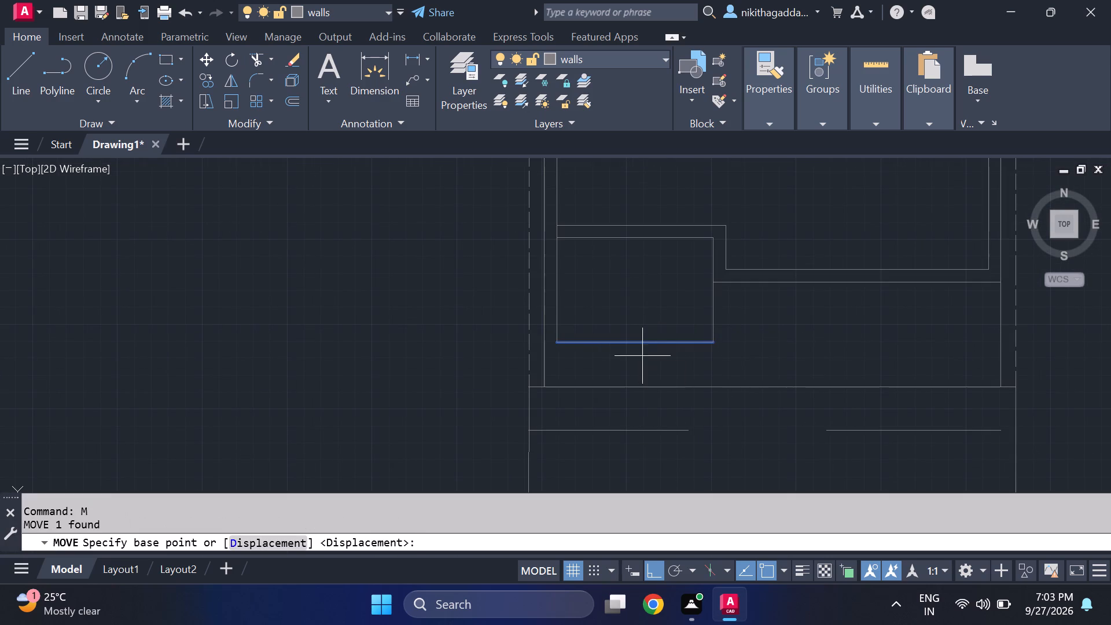
left_click(713, 343)
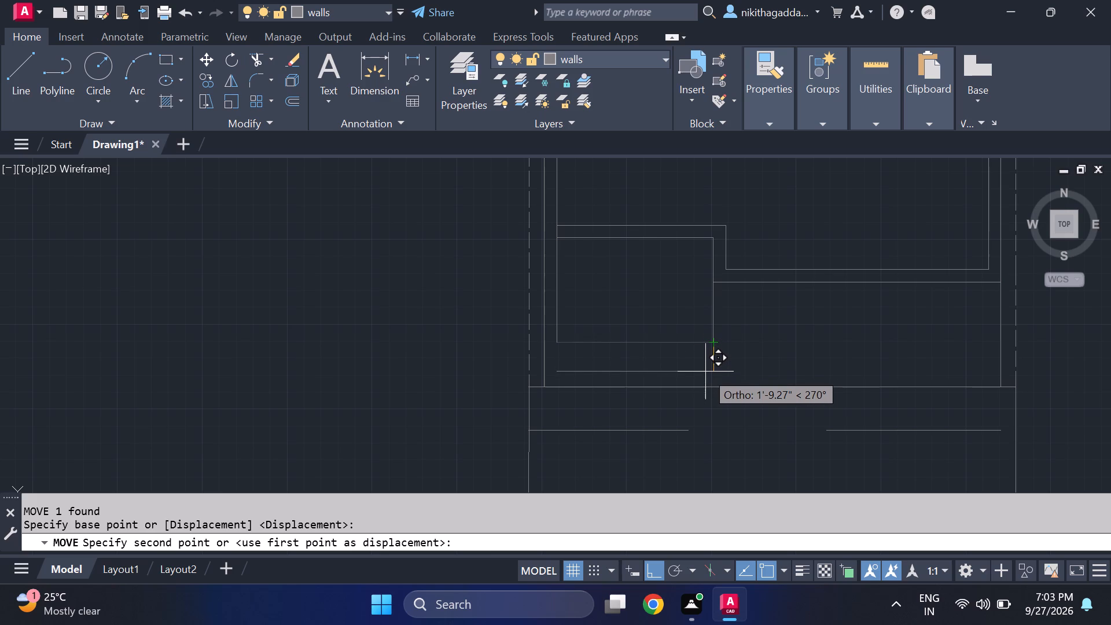
left_click(705, 372)
Extend both side lines of the front-left room down to its moved bottom line.
type("ex")
key("Return")
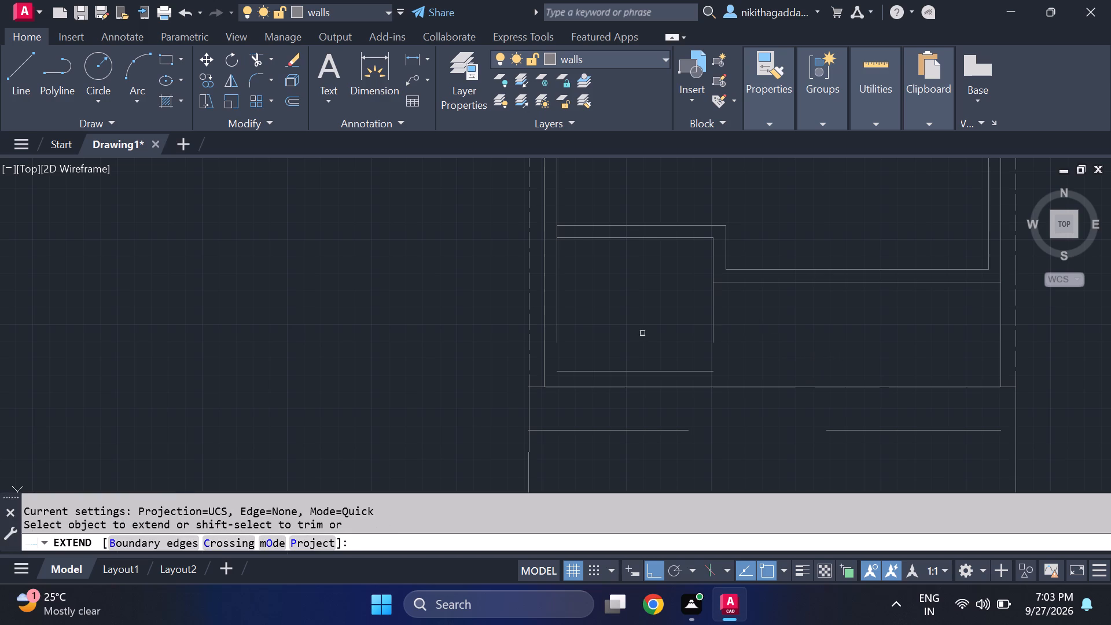
left_click(554, 316)
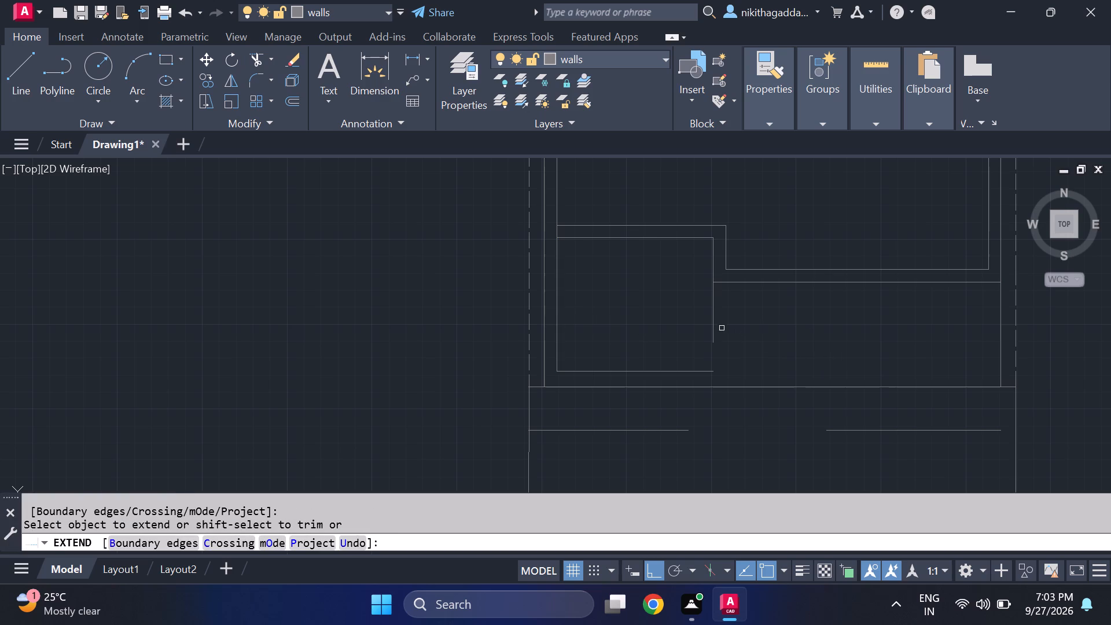
left_click(715, 322)
key("Escape")
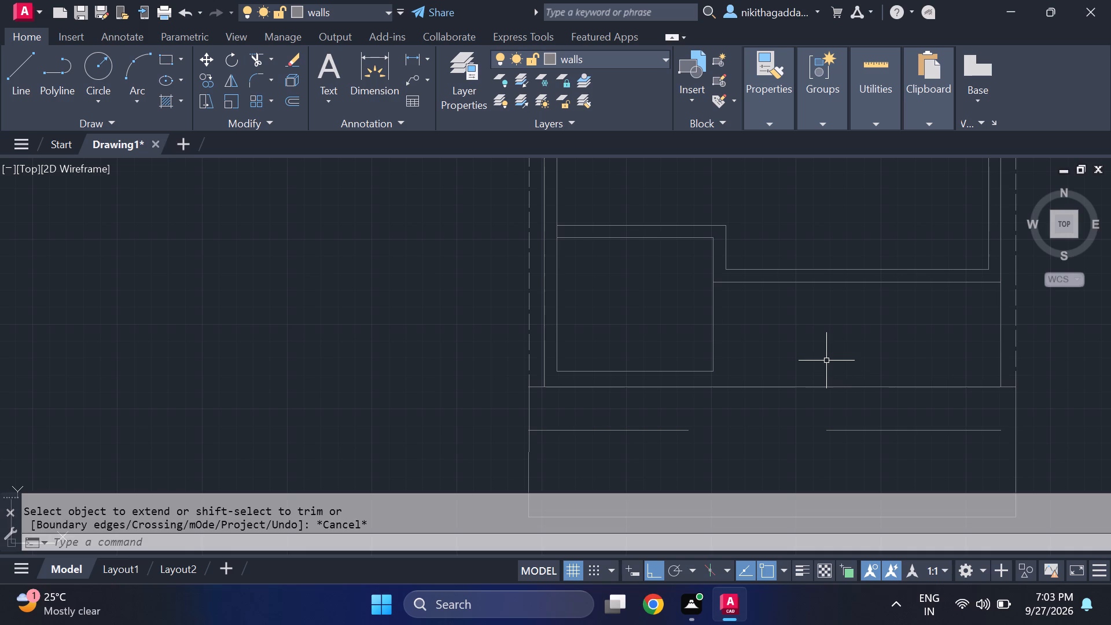
Extend the left dashed boundary line up to the dashed line above the rear wall.
scroll(826, 356, "down", 3)
middle_click_drag(786, 266, 744, 340)
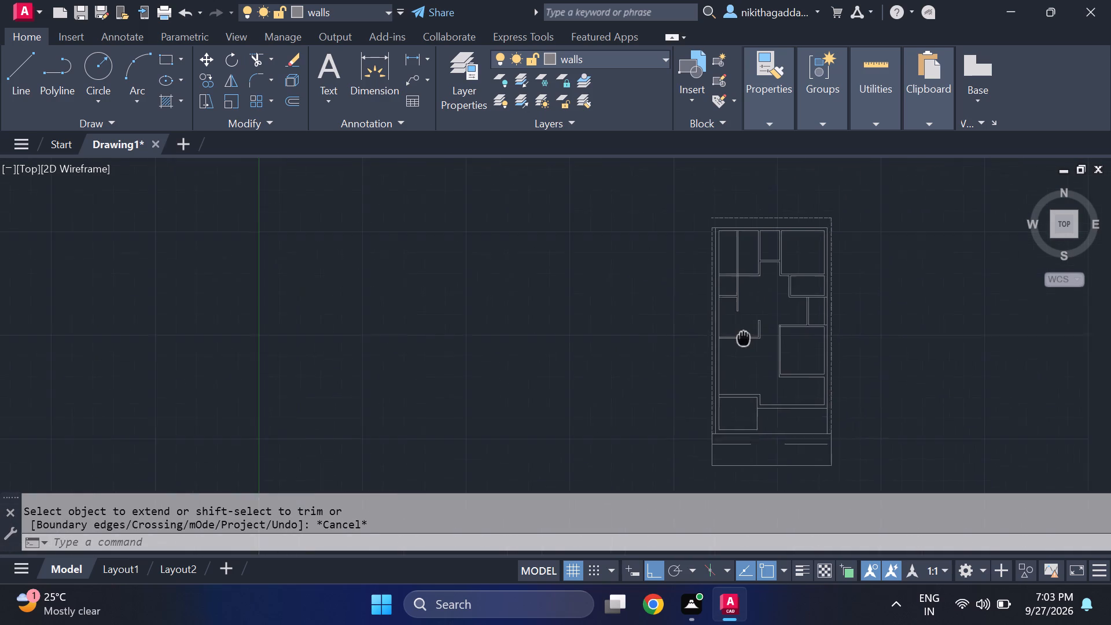
middle_click_drag(744, 340, 678, 339)
scroll(678, 335, "up", 2)
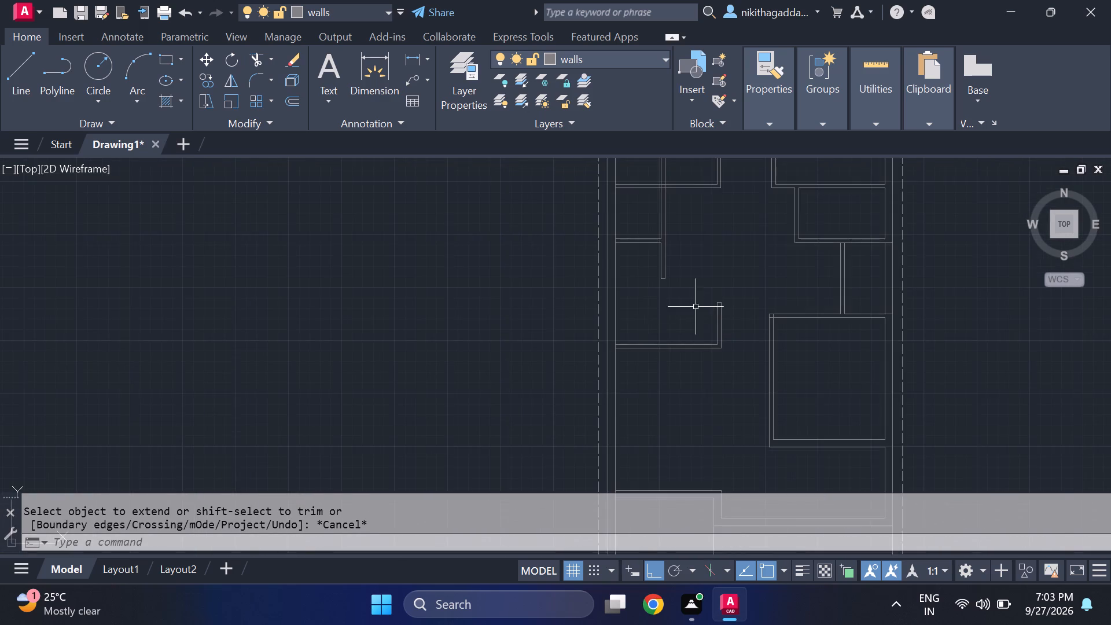
middle_click_drag(696, 306, 683, 471)
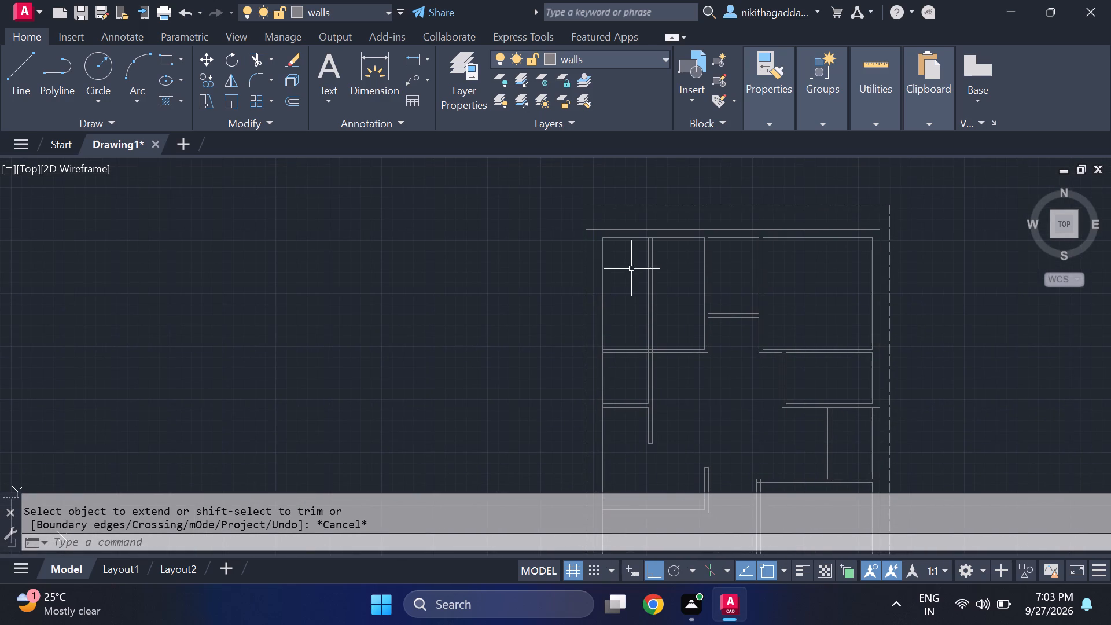
scroll(630, 262, "up", 1)
middle_click_drag(573, 214, 566, 285)
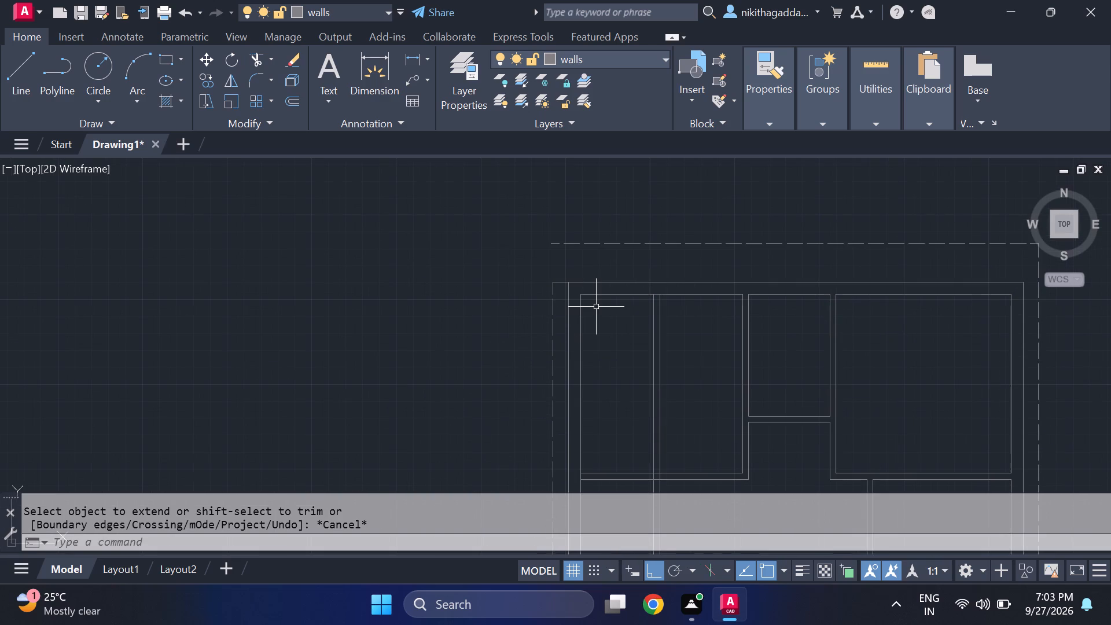
type("ex")
key("Return")
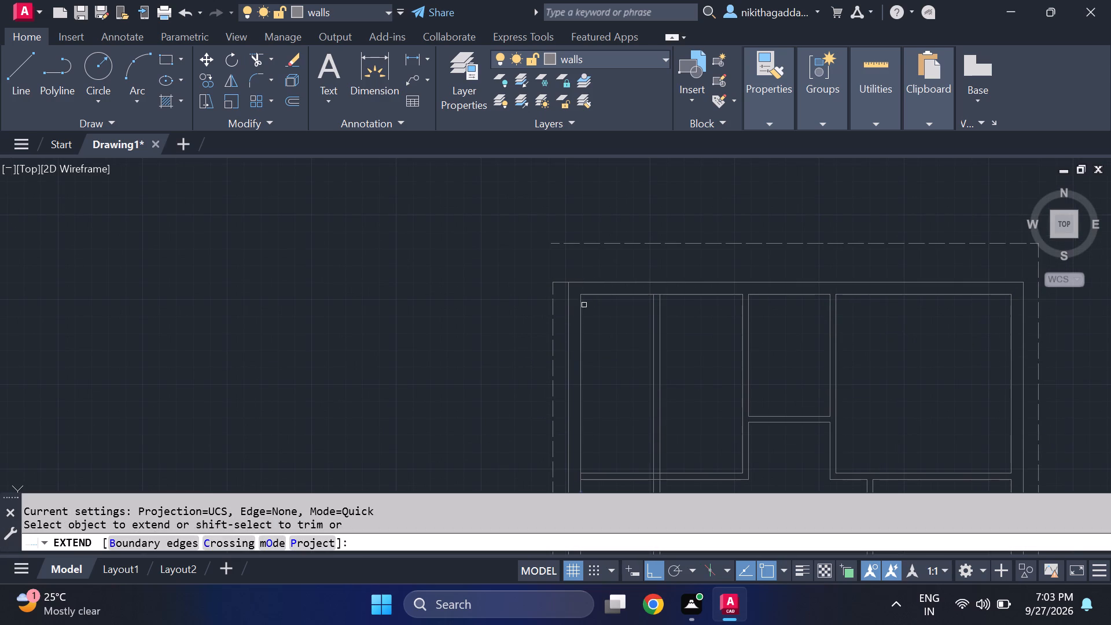
left_click(552, 313)
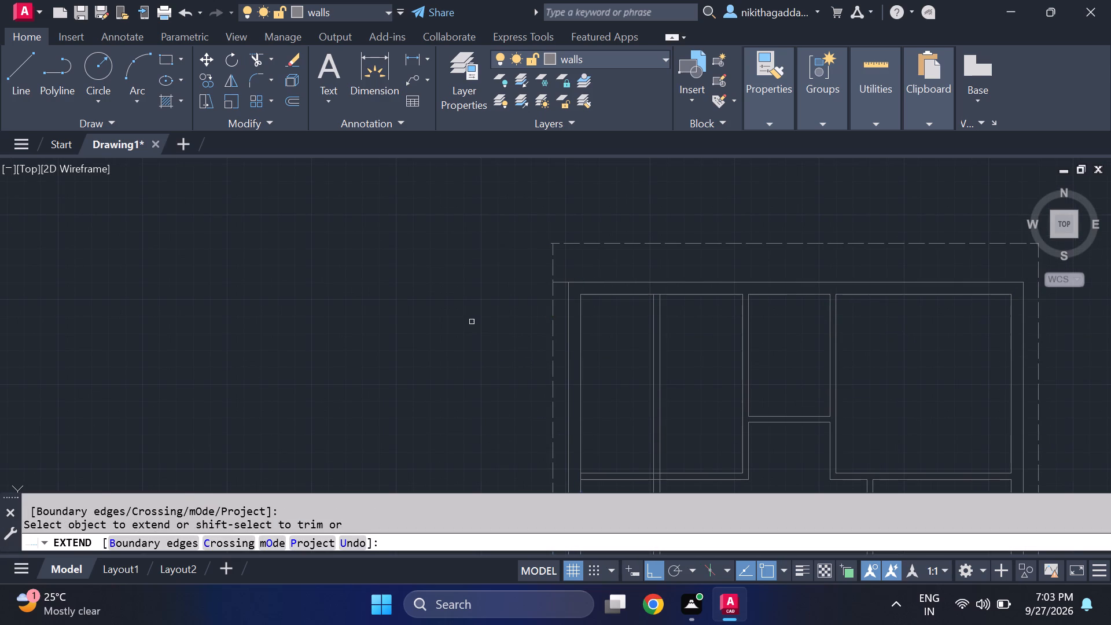
key("Escape")
Trim the rear outer wall line where it overhangs the plan's left outer wall.
type("tr")
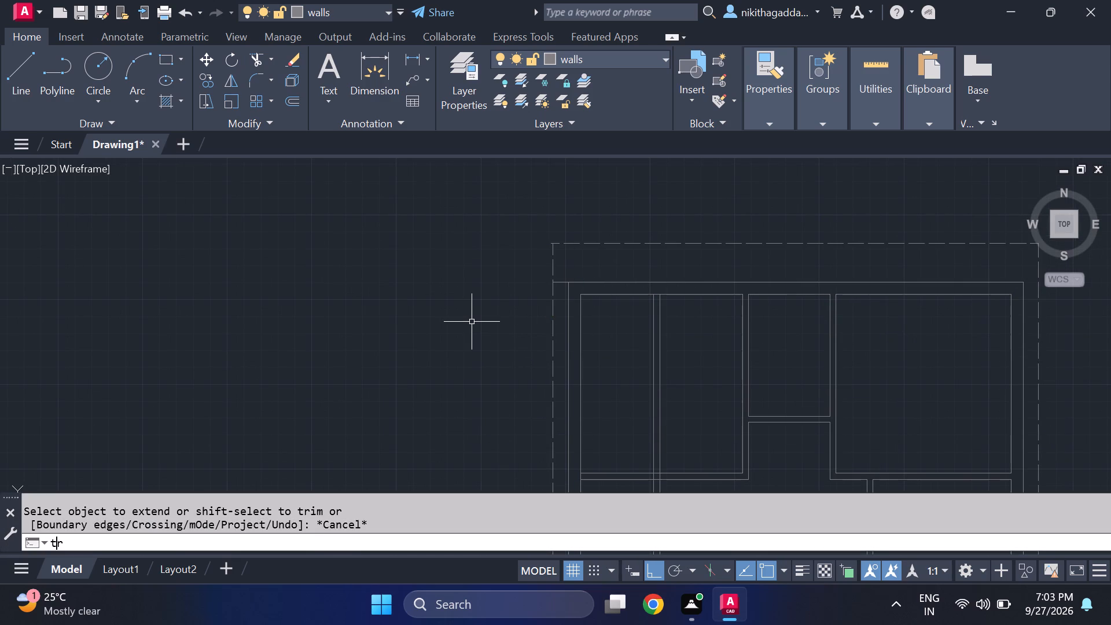
key("Return")
left_click(562, 282)
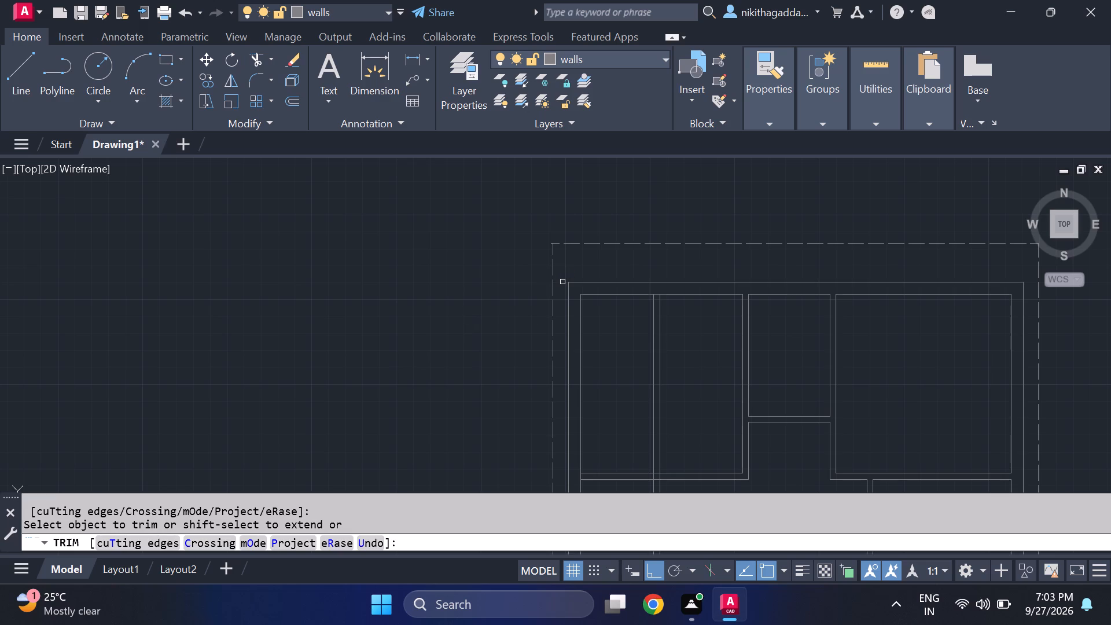
scroll(664, 315, "down", 3)
middle_click_drag(821, 435, 742, 372)
scroll(713, 349, "up", 1)
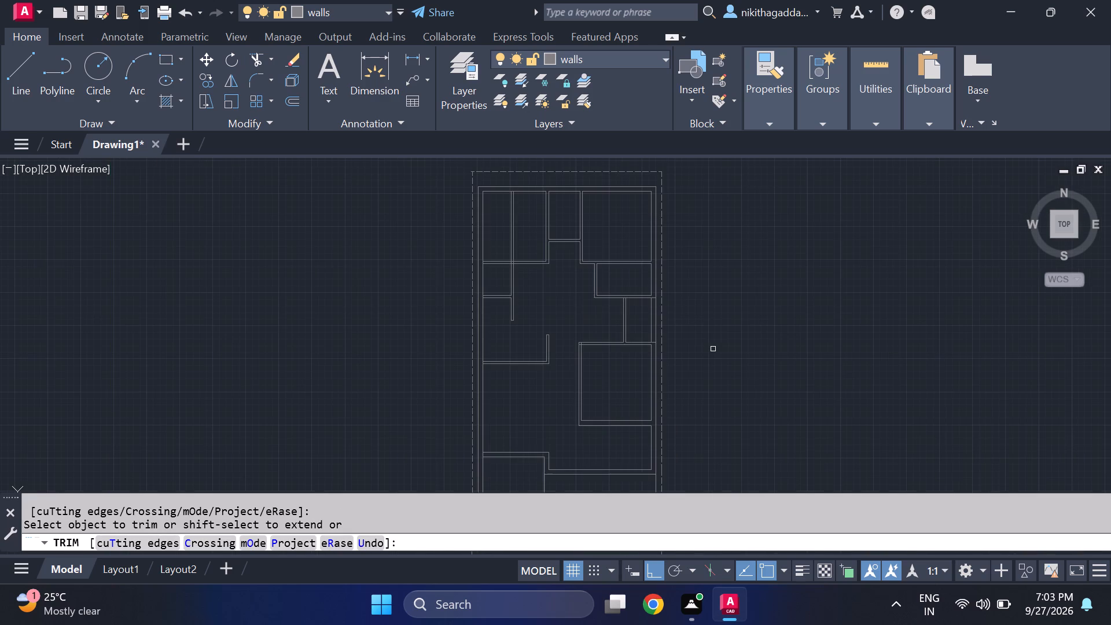
key("Escape")
Trim away both lines of the vertical partition running through the rear-left room.
scroll(679, 348, "up", 2)
scroll(412, 326, "down", 2)
middle_click_drag(412, 325, 654, 406)
scroll(632, 315, "up", 1)
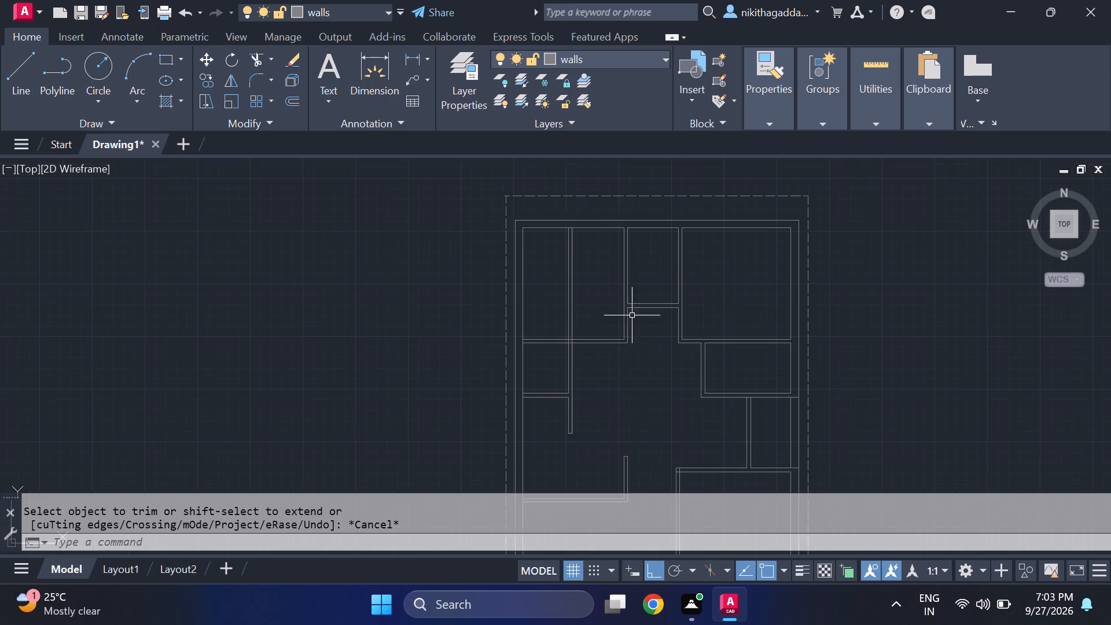
scroll(631, 289, "up", 1)
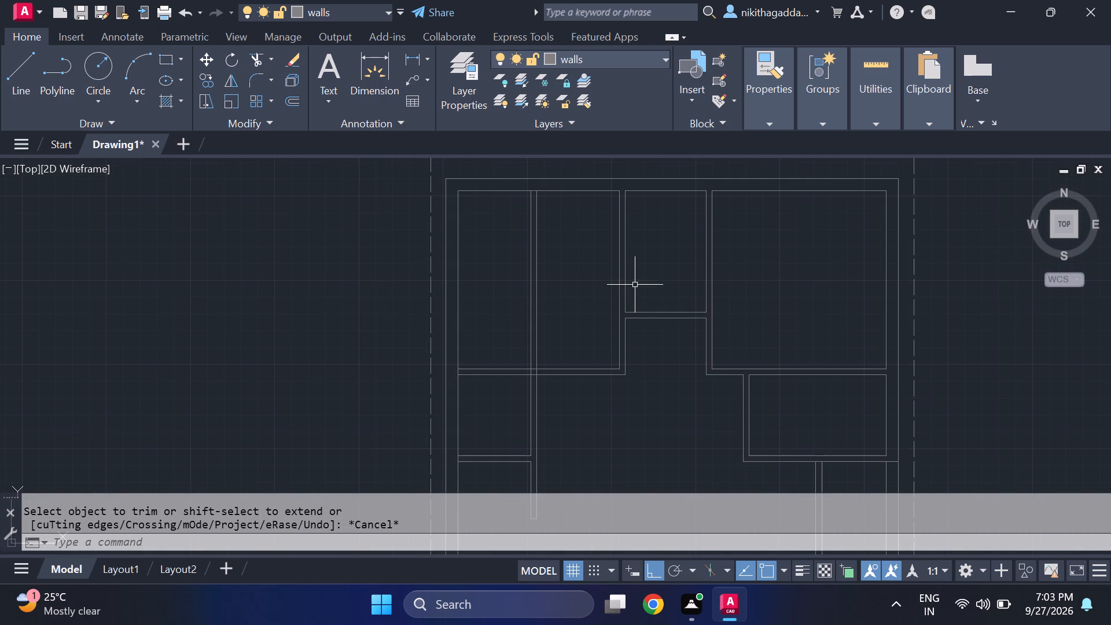
scroll(633, 291, "down", 2)
scroll(613, 318, "up", 1)
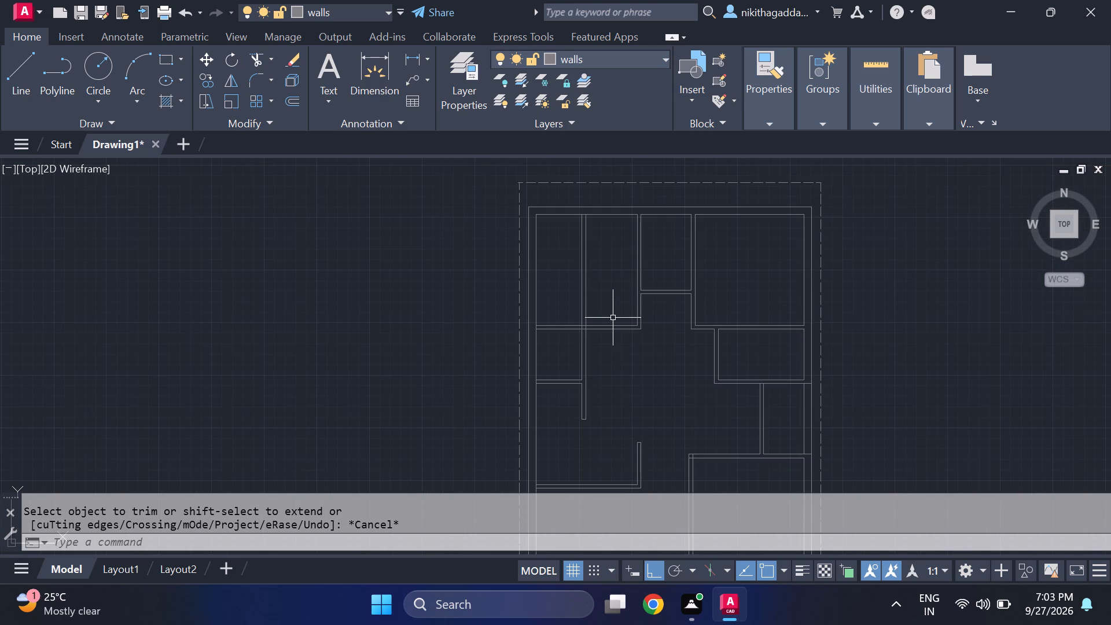
type("tr")
key("Return")
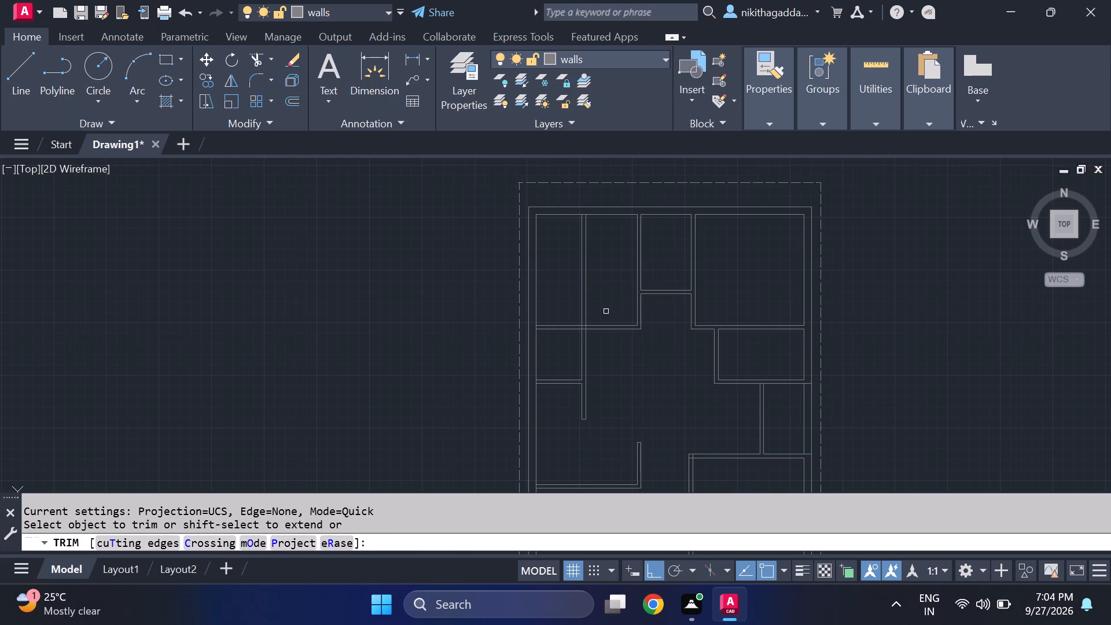
left_click_drag(591, 277, 567, 296)
Trim the overlapping lines where the vertical partition meets the rear-left room's lower wall, leaving an open T-junction.
scroll(577, 333, "up", 4)
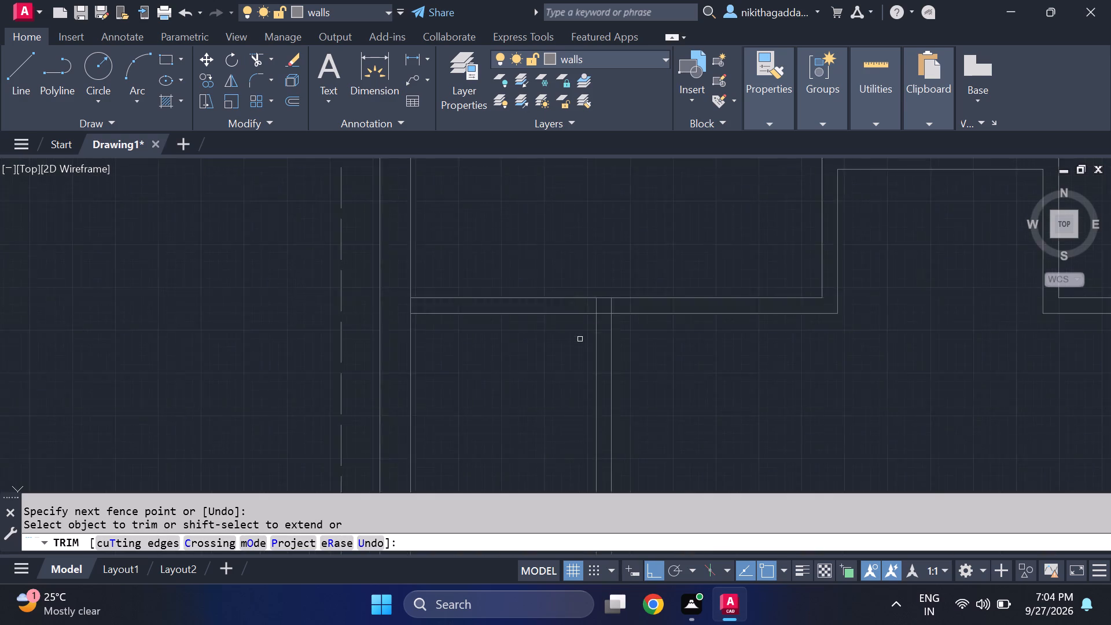
scroll(641, 285, "up", 2)
left_click_drag(643, 278, 491, 290)
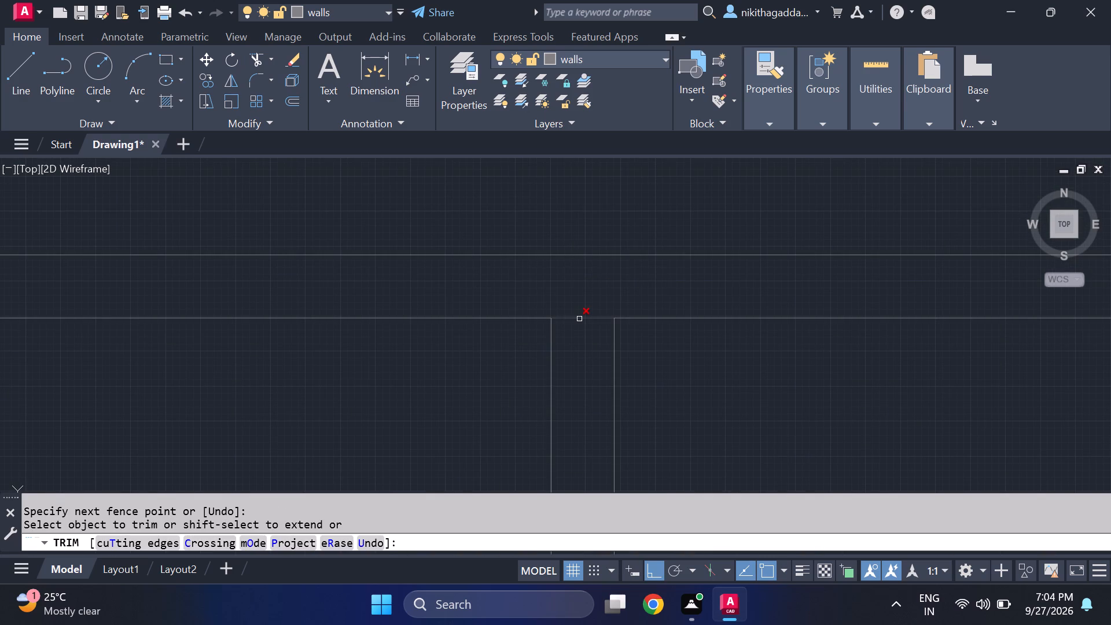
left_click(579, 319)
Trim the left outer wall's inner line at its junctions with the two horizontal partitions above and below the small left room.
scroll(593, 326, "down", 5)
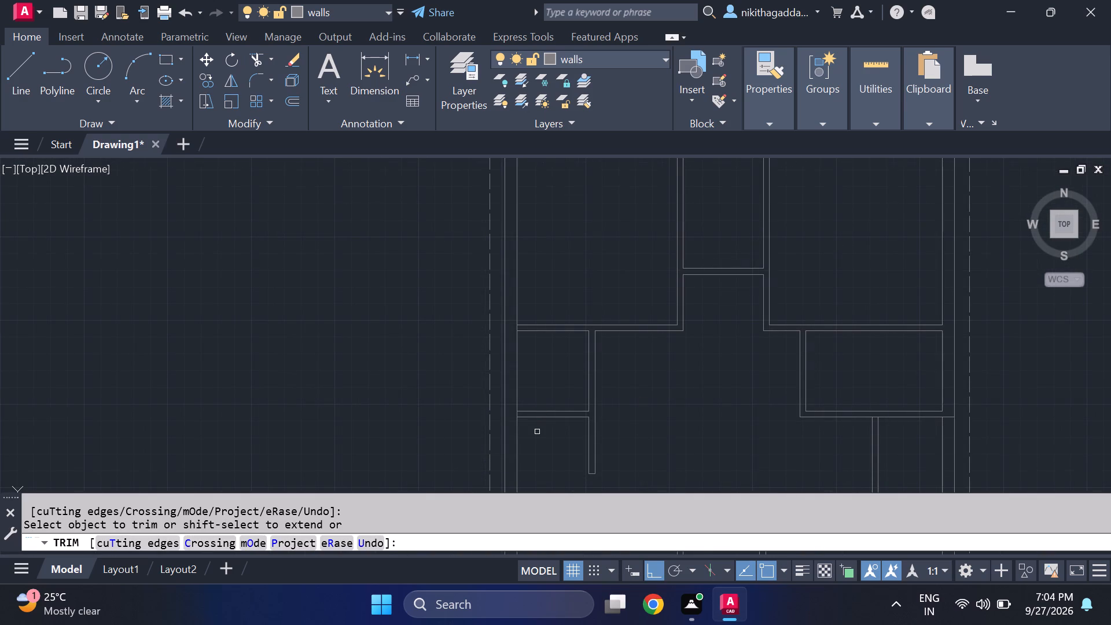
middle_click_drag(558, 428, 555, 390)
scroll(532, 303, "up", 2)
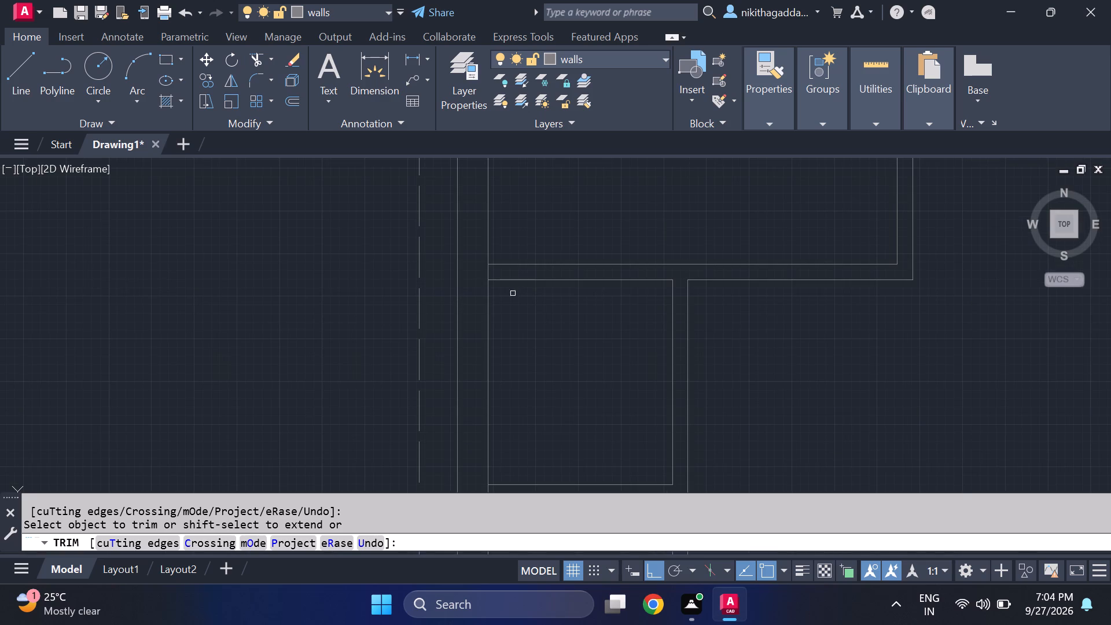
left_click(489, 277)
scroll(500, 398, "down", 2)
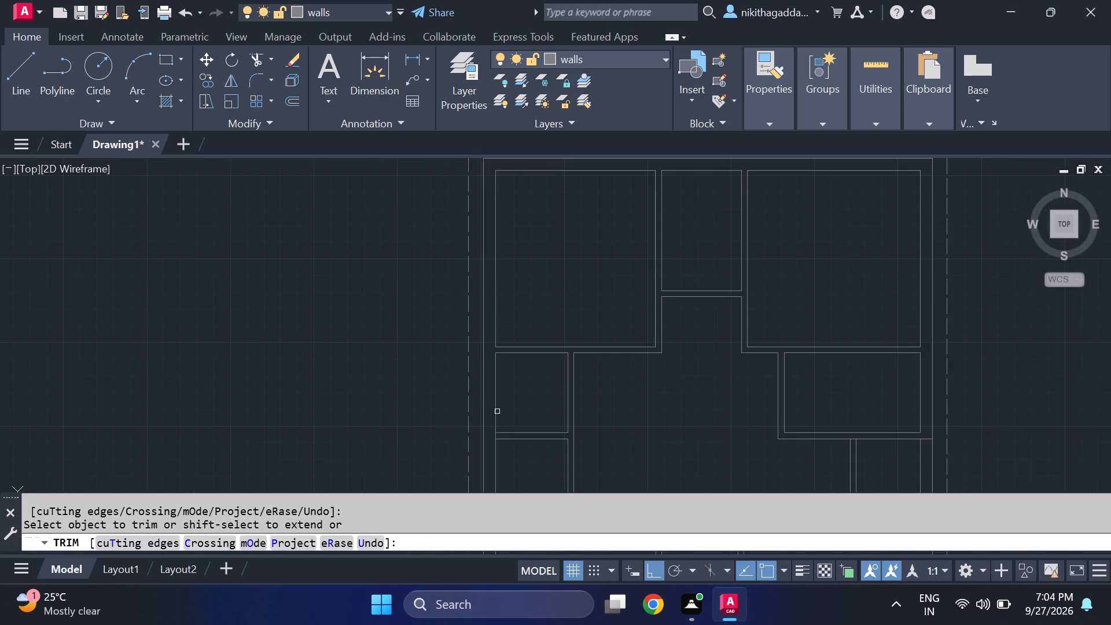
scroll(494, 445, "up", 3)
left_click(500, 414)
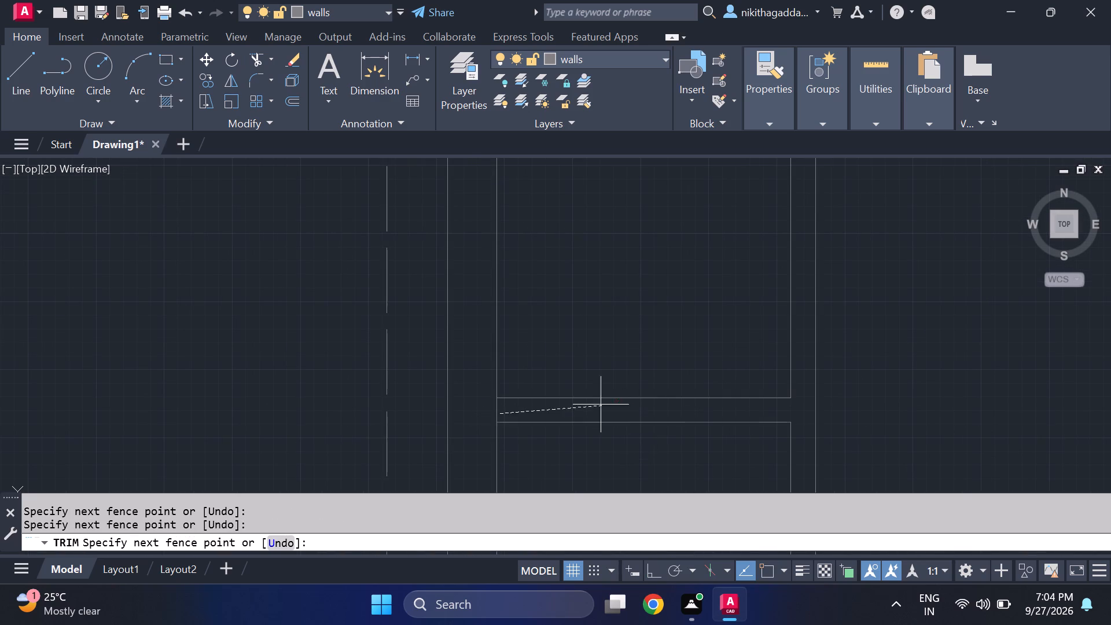
left_click(485, 409)
Trim the left outer wall's inner line where the L-shaped partition below the small left room meets it.
scroll(584, 373, "down", 4)
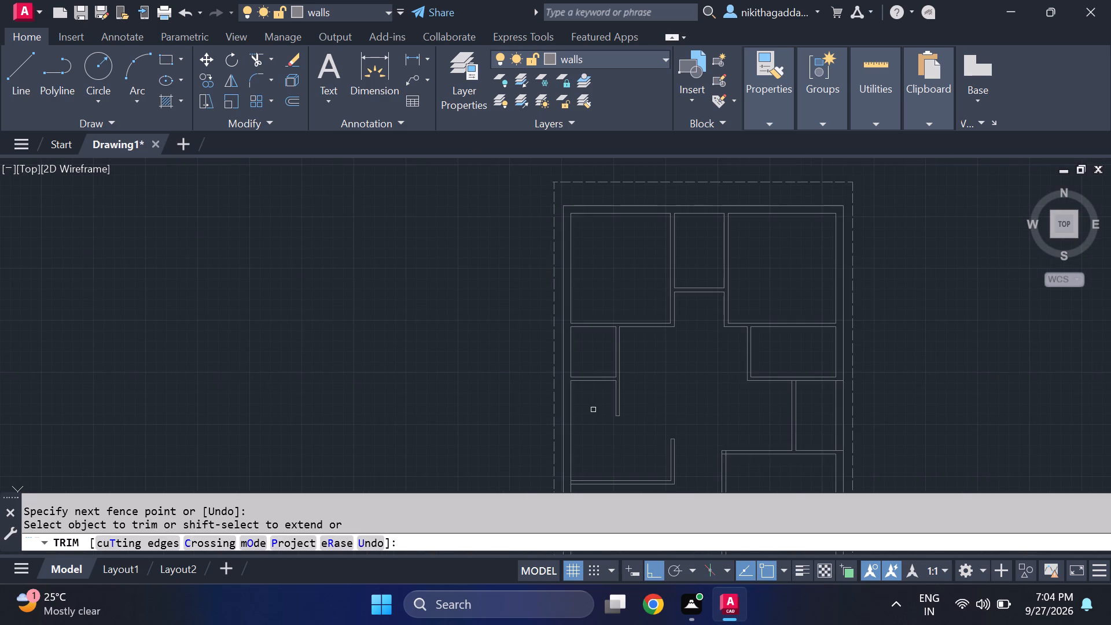
scroll(599, 416, "up", 1)
middle_click_drag(599, 415, 579, 338)
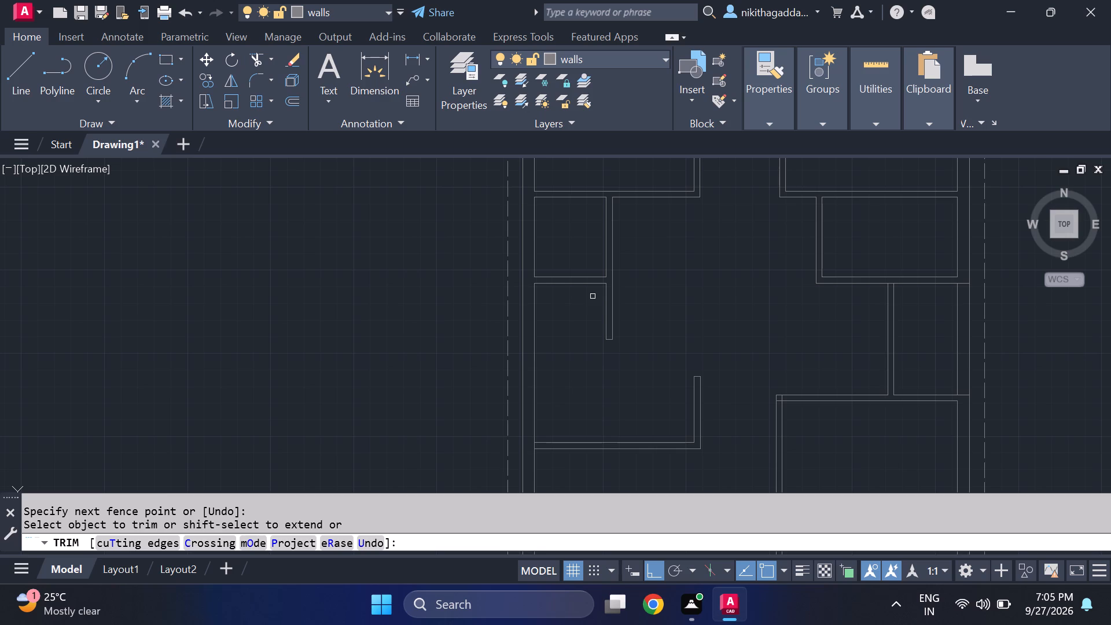
scroll(596, 295, "down", 2)
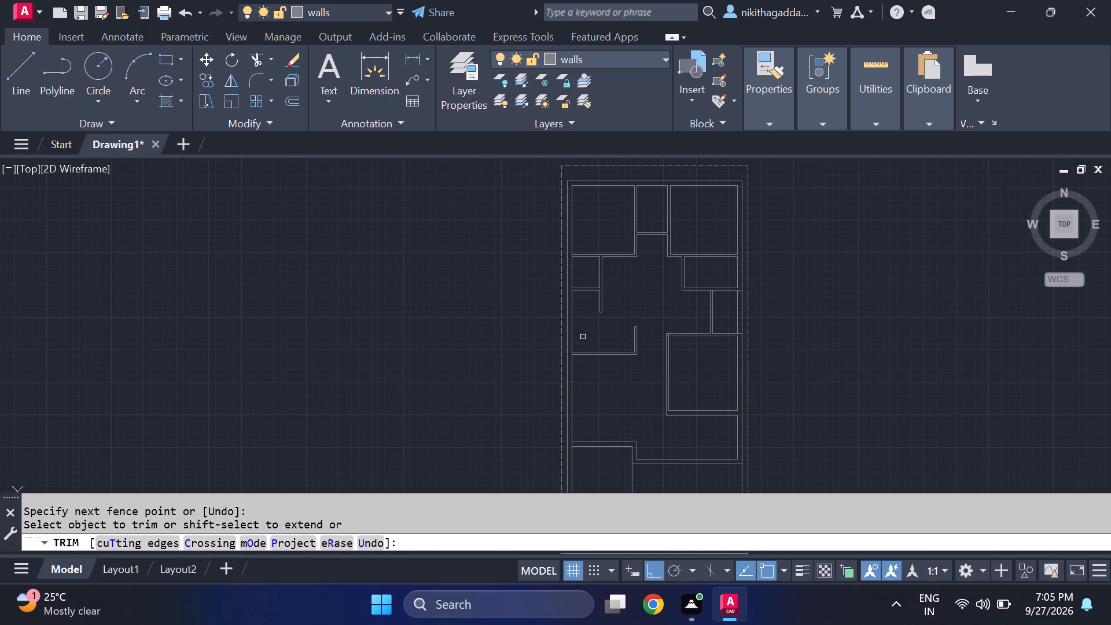
scroll(566, 342, "up", 3)
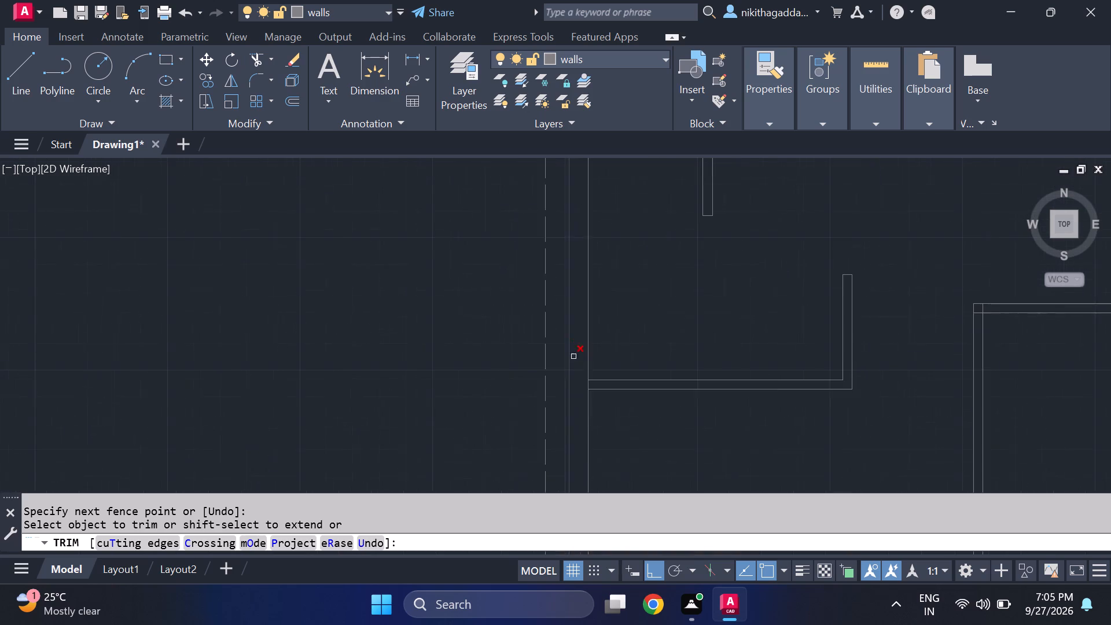
scroll(596, 391, "up", 2)
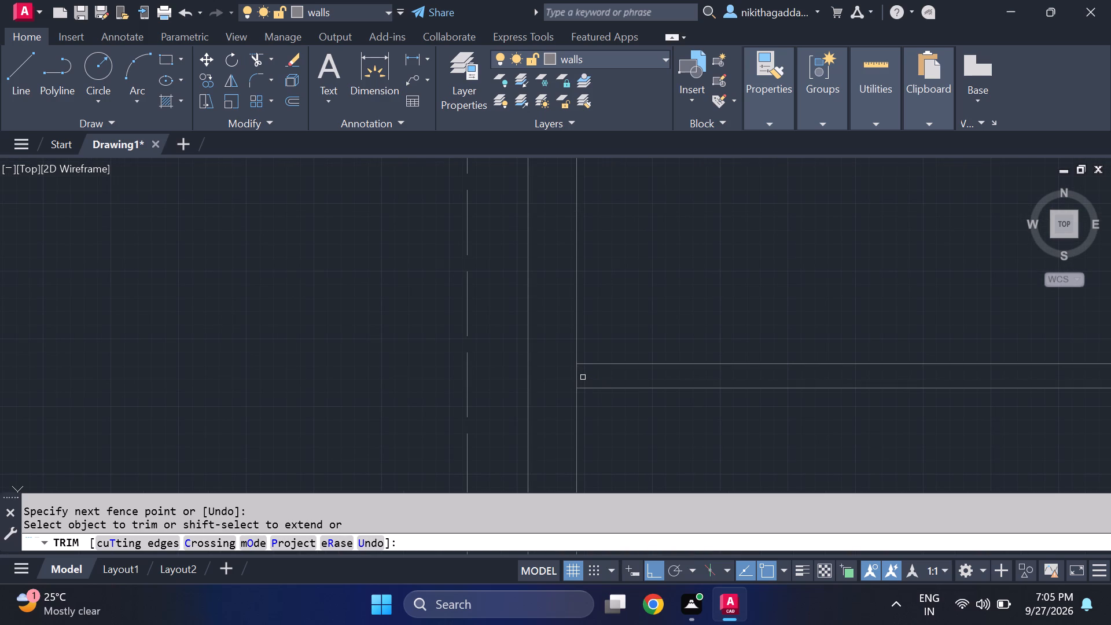
left_click(577, 374)
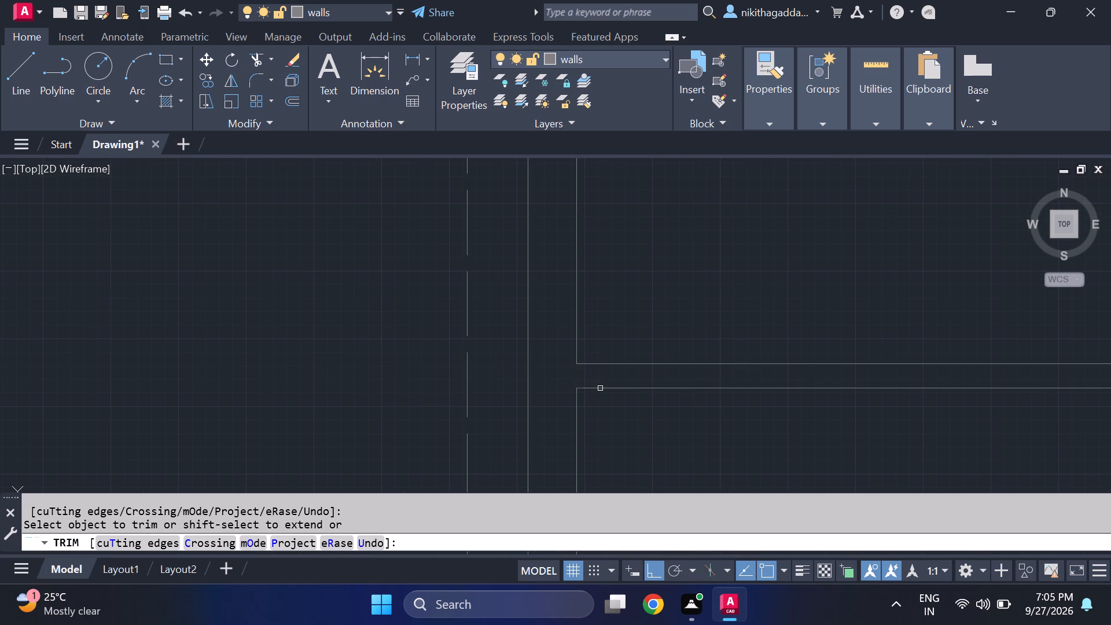
Extend the lower line of the front-left room's top wall to the left outer wall's outer line.
scroll(627, 427, "down", 5)
middle_click_drag(646, 473, 615, 367)
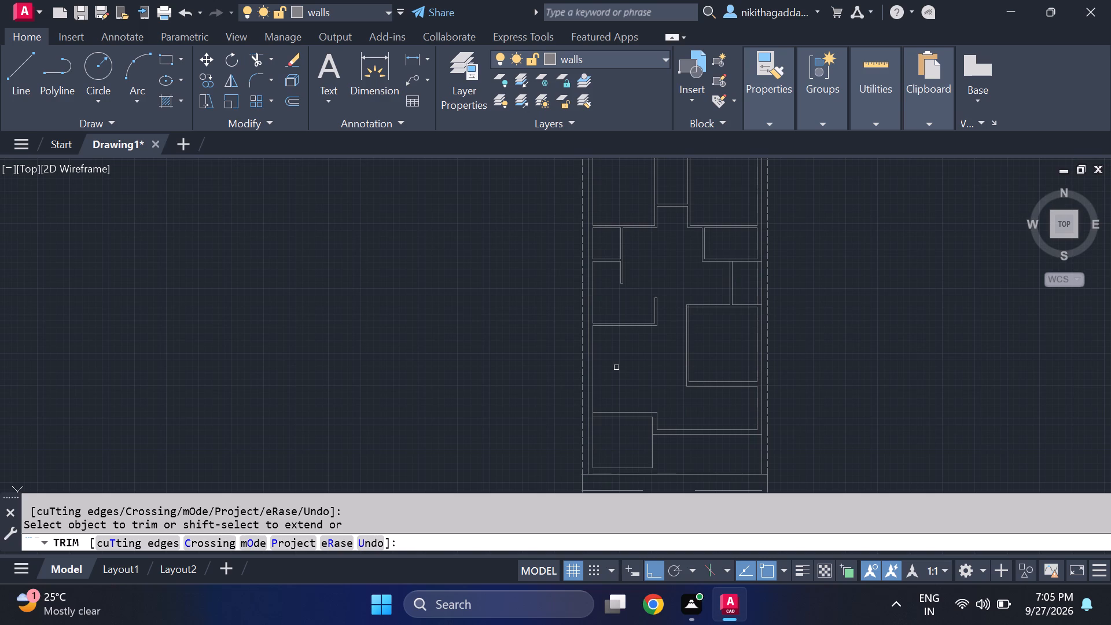
scroll(595, 428, "up", 2)
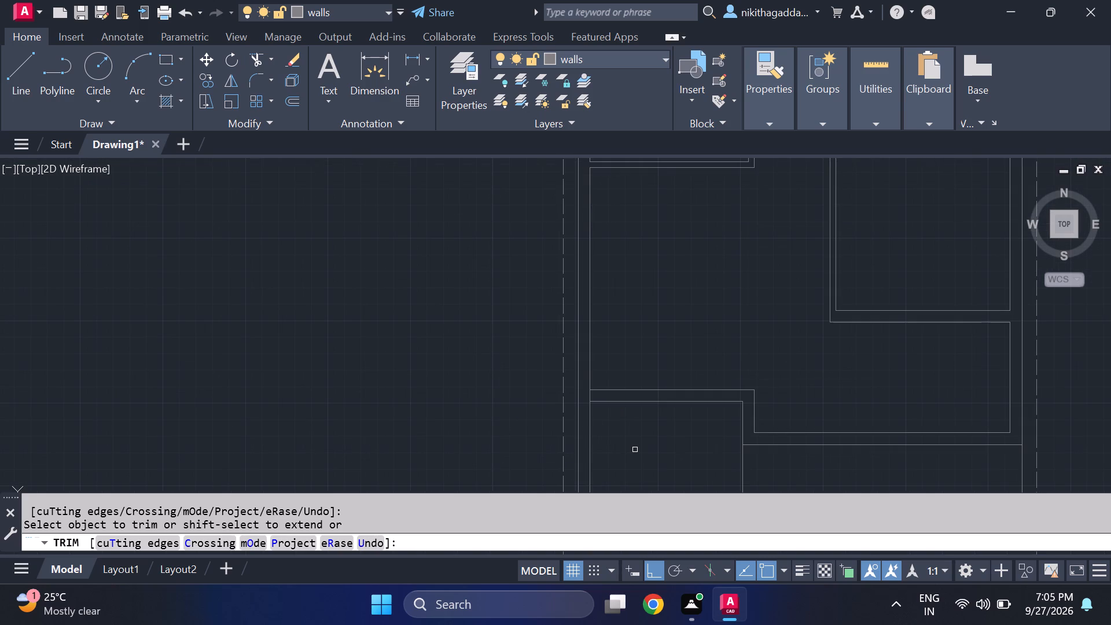
key("Escape")
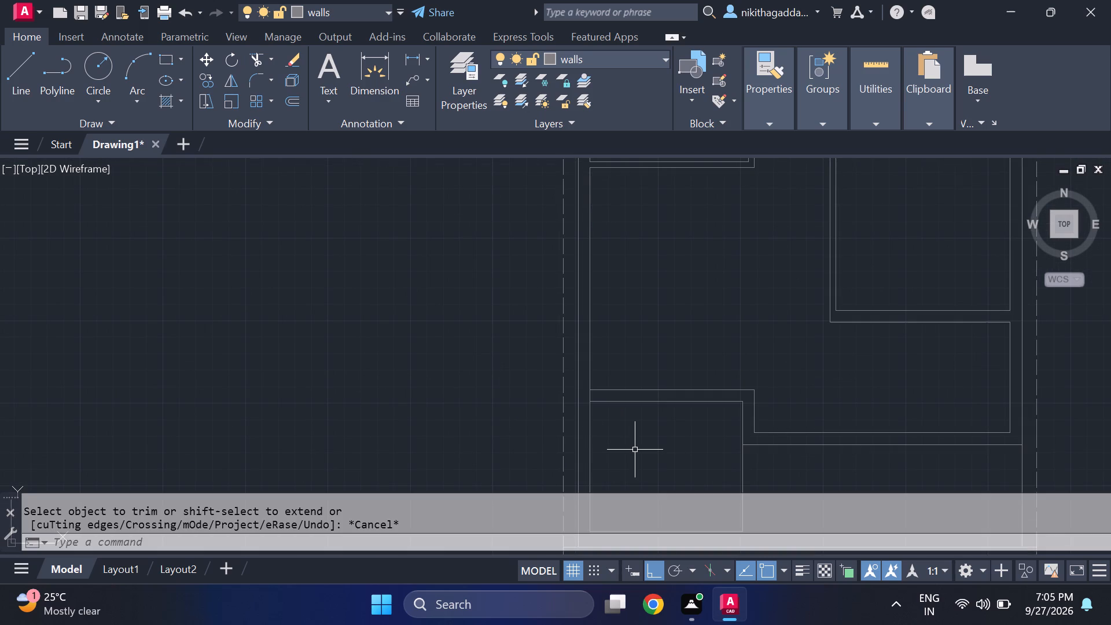
type("ex")
key("Return")
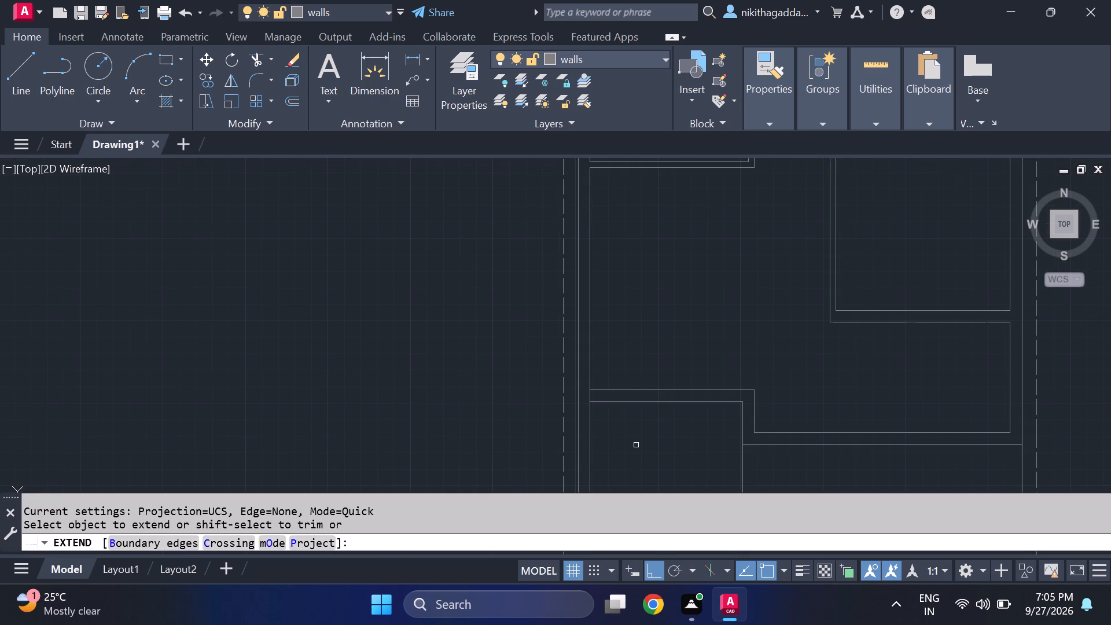
left_click(641, 399)
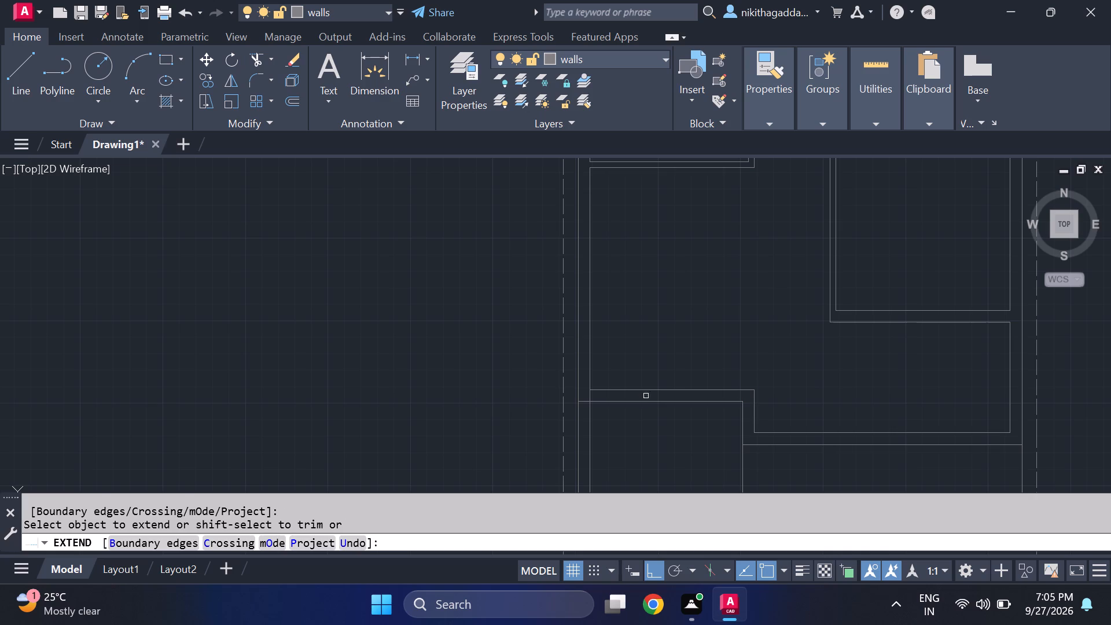
key("Escape")
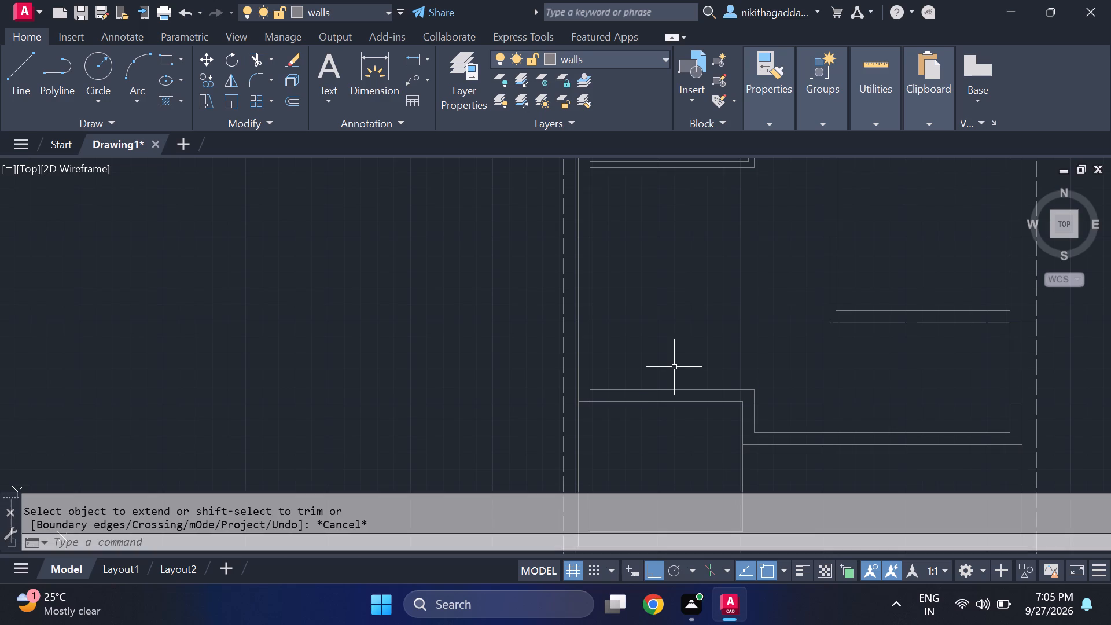
Trim the left outer wall's inner line between the two lines of the front-left room's top wall.
type("tr")
key("Return")
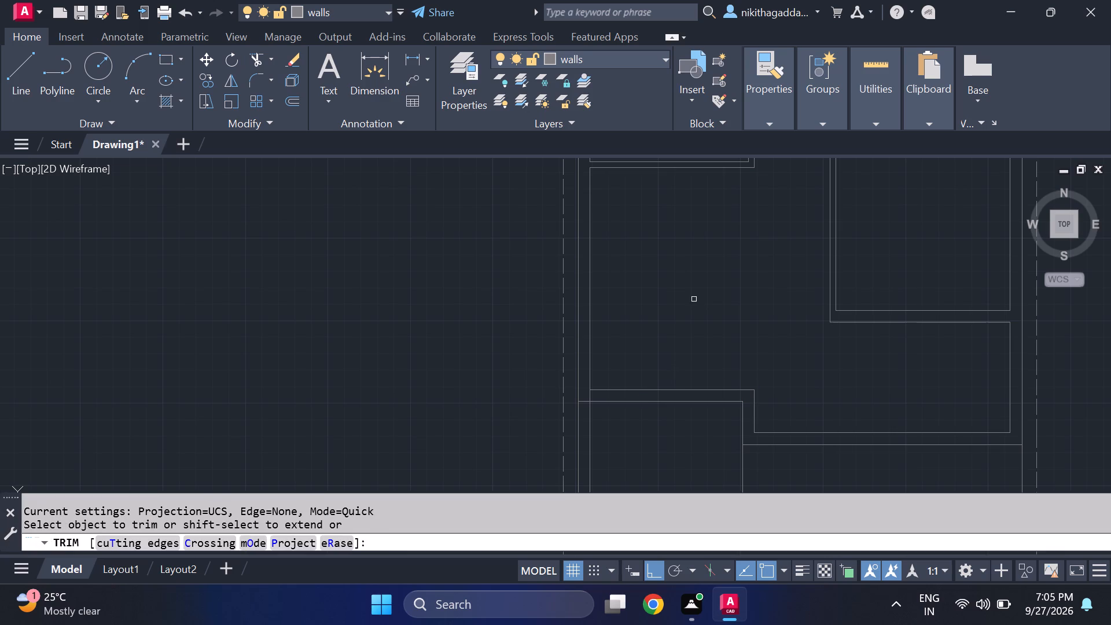
left_click(591, 399)
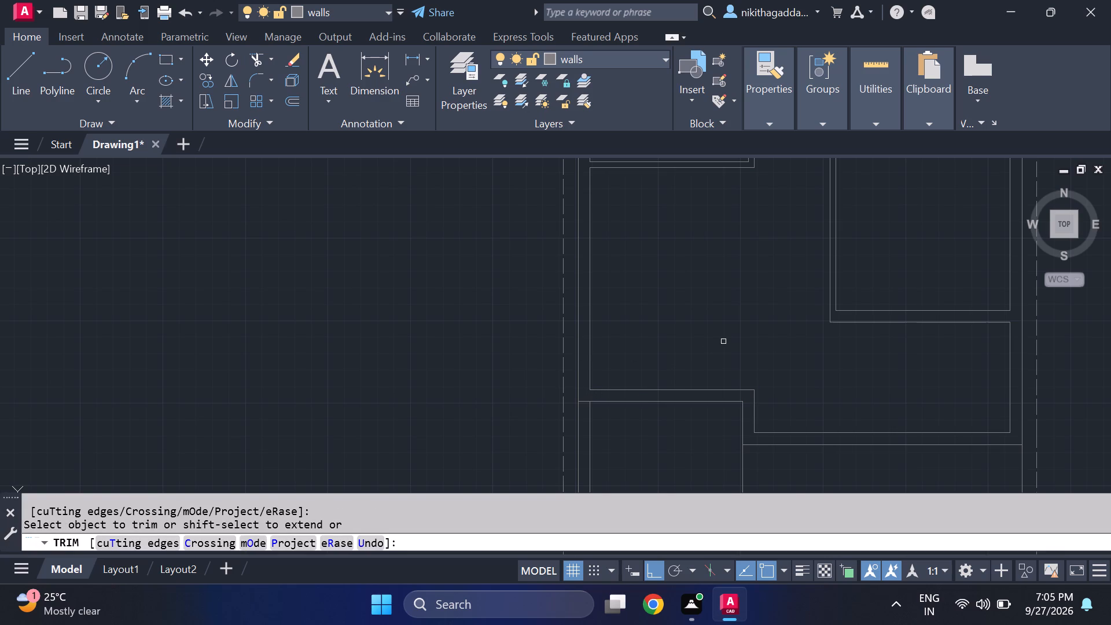
Examine the front rooms and the overall plan for wall junctions that still need cleaning up.
scroll(724, 341, "down", 2)
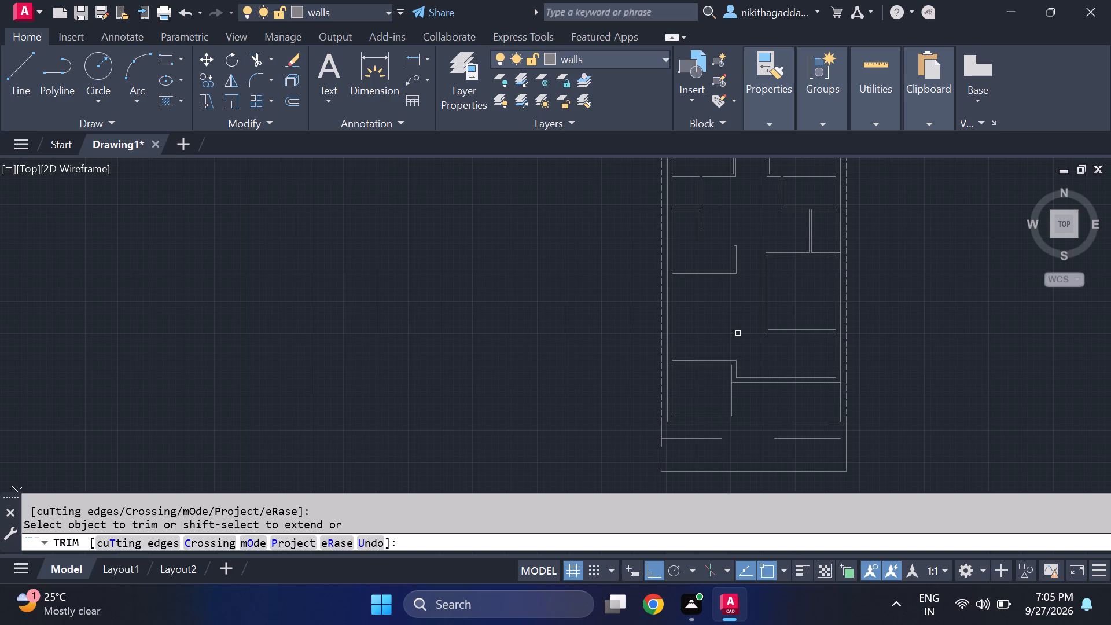
scroll(742, 350, "up", 1)
middle_click_drag(740, 370, 540, 327)
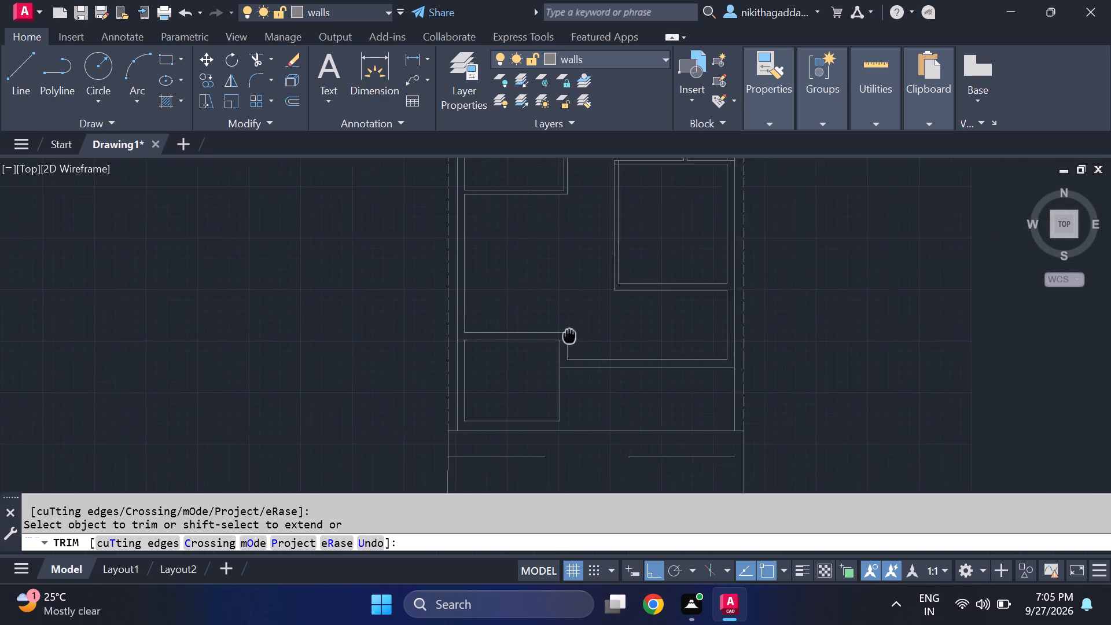
middle_click_drag(540, 327, 516, 318)
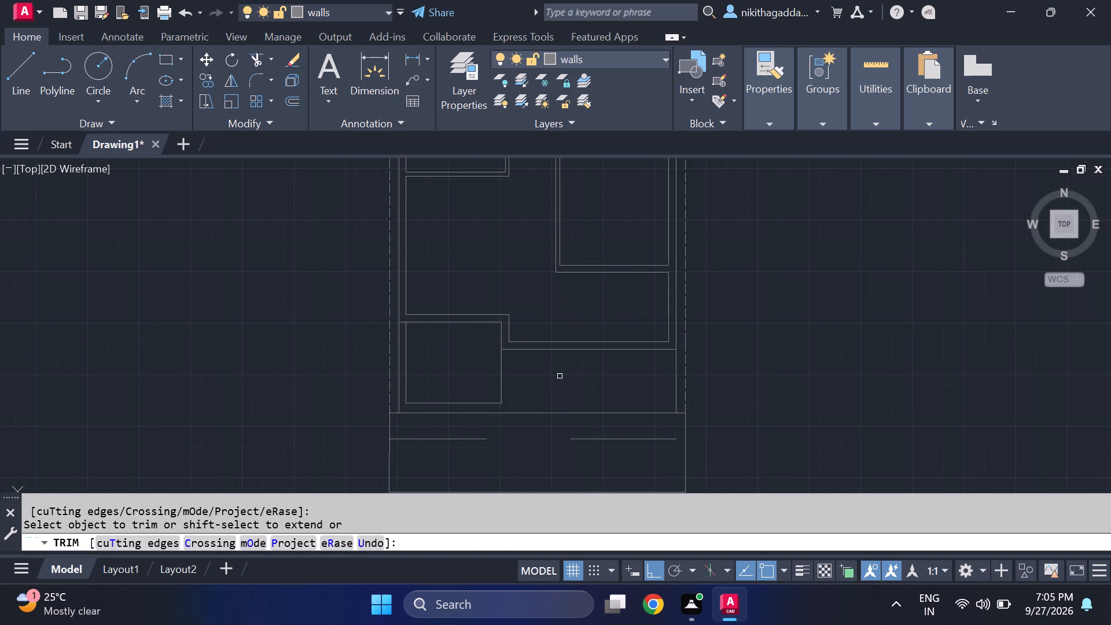
scroll(605, 387, "up", 1)
scroll(607, 387, "down", 1)
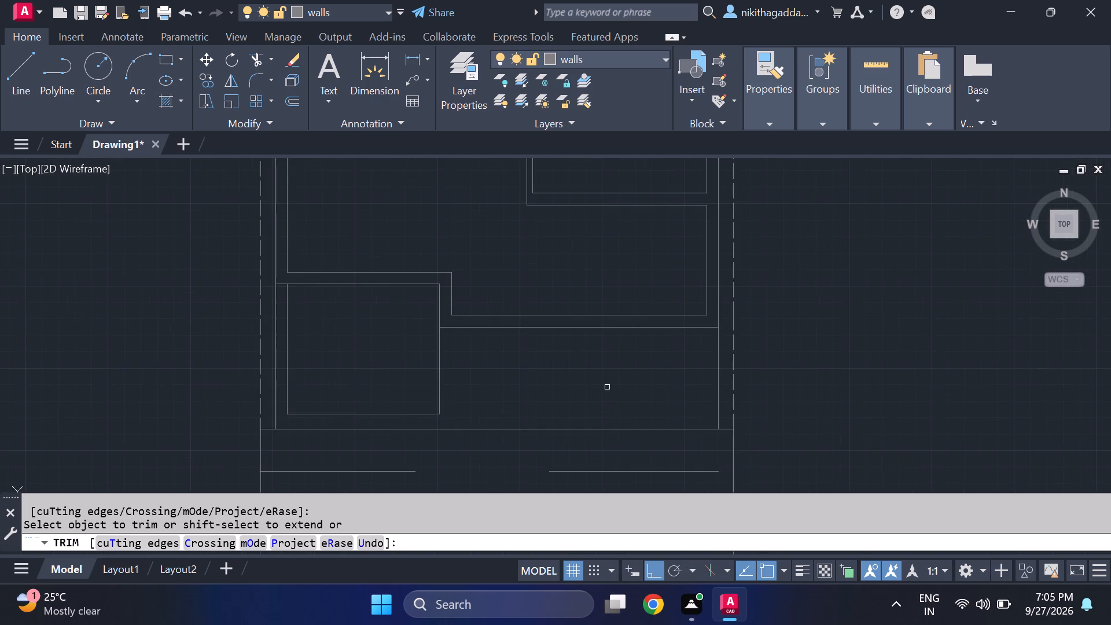
scroll(607, 387, "down", 2)
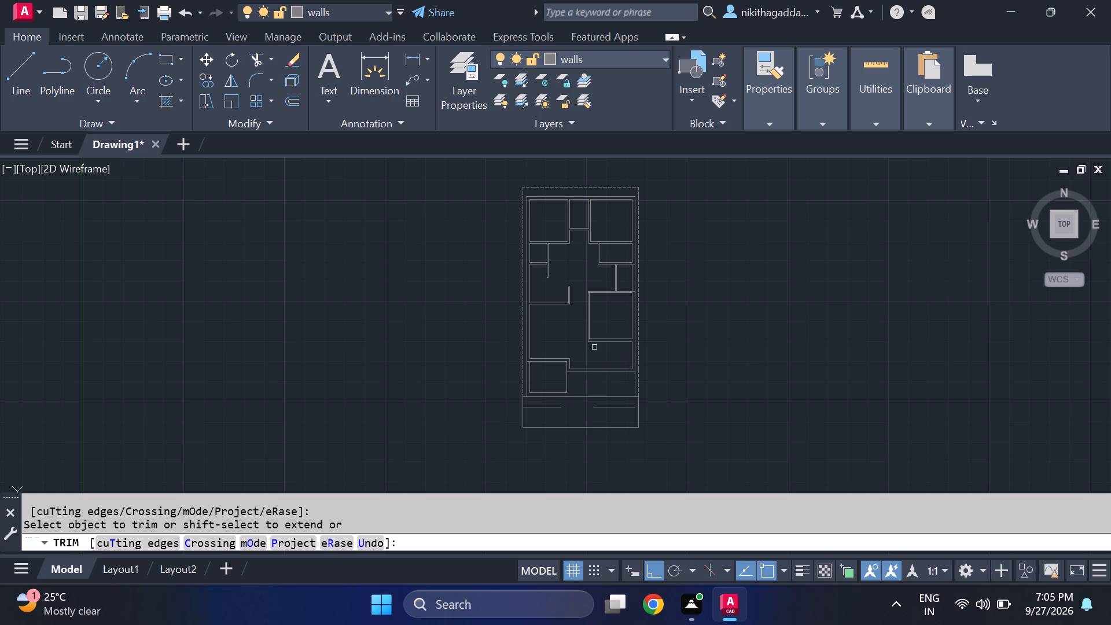
key("Escape")
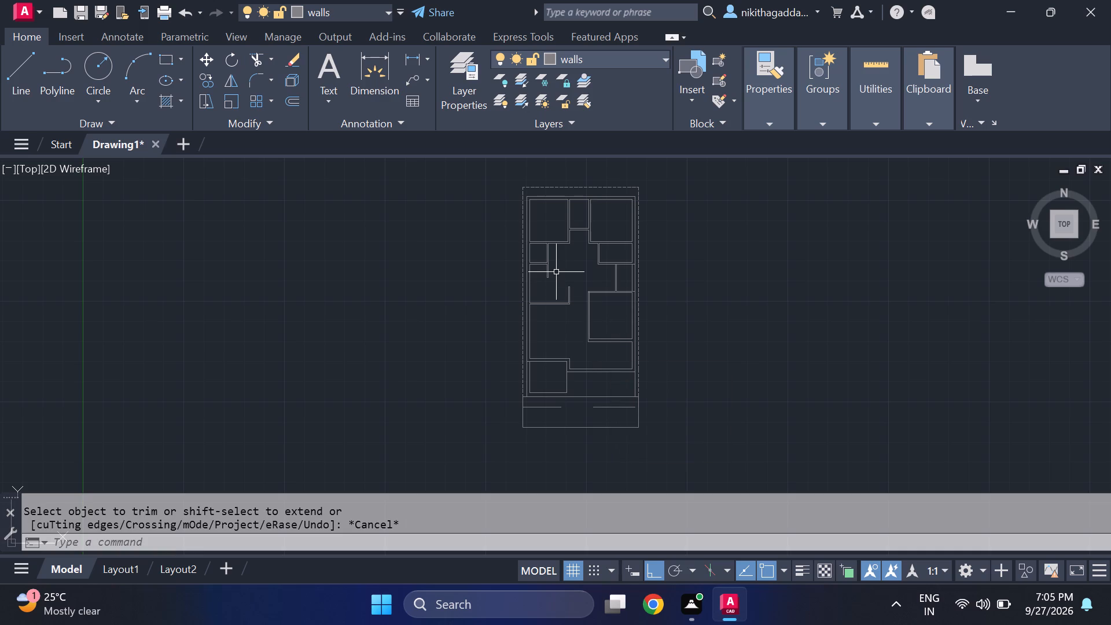
middle_click_drag(554, 251, 555, 255)
middle_click_drag(555, 255, 610, 412)
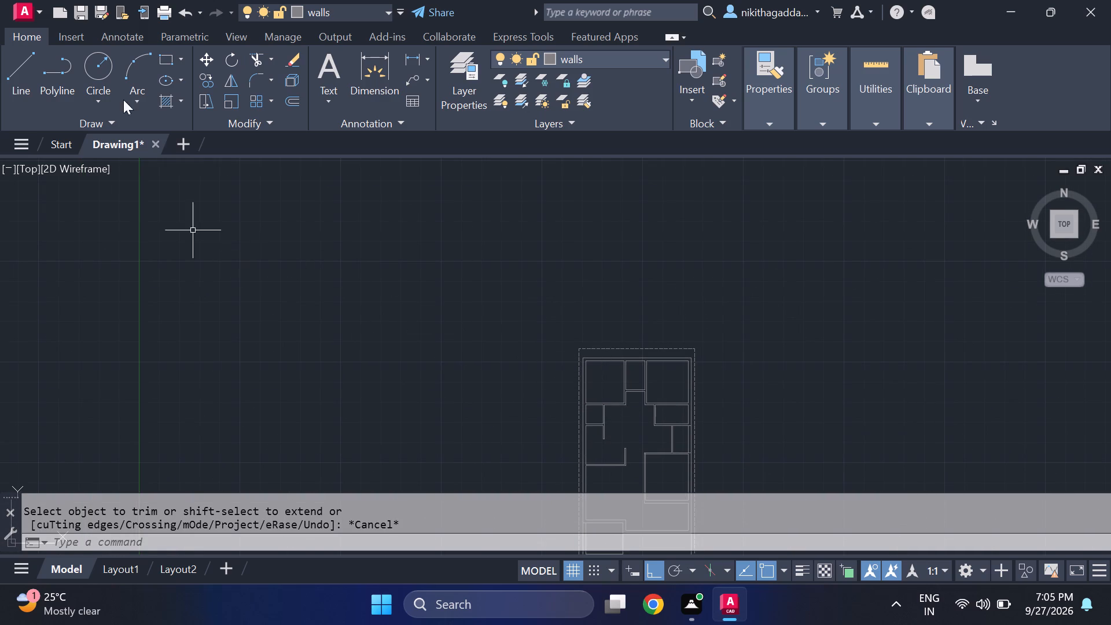
Open the GP&FF-PLAN drawing from the Documents folder and display its model space.
left_click(18, 135)
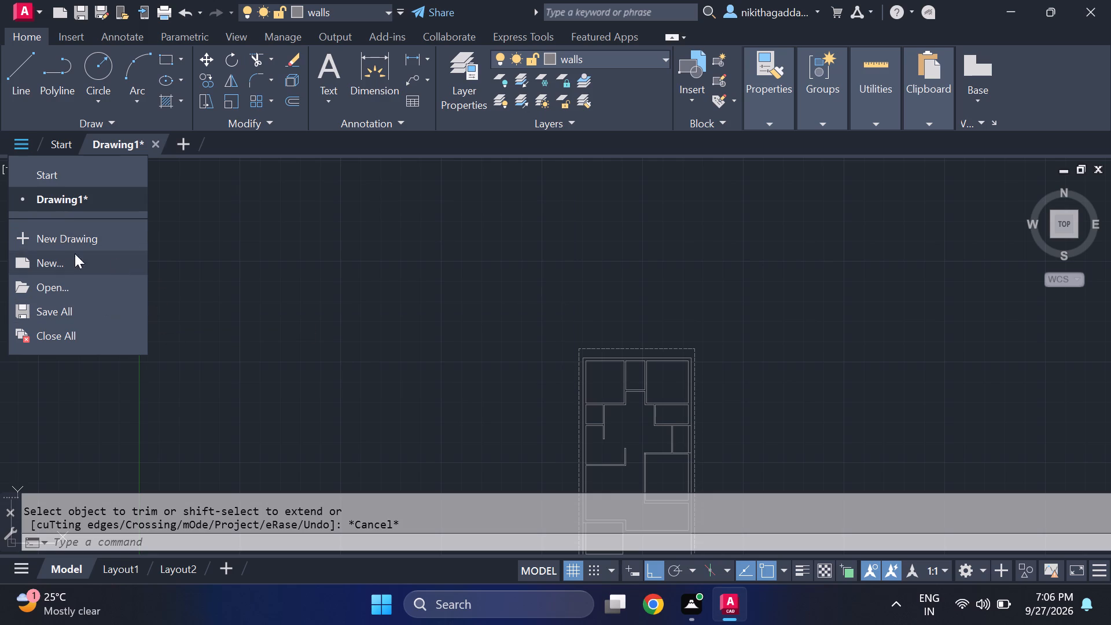
left_click(69, 281)
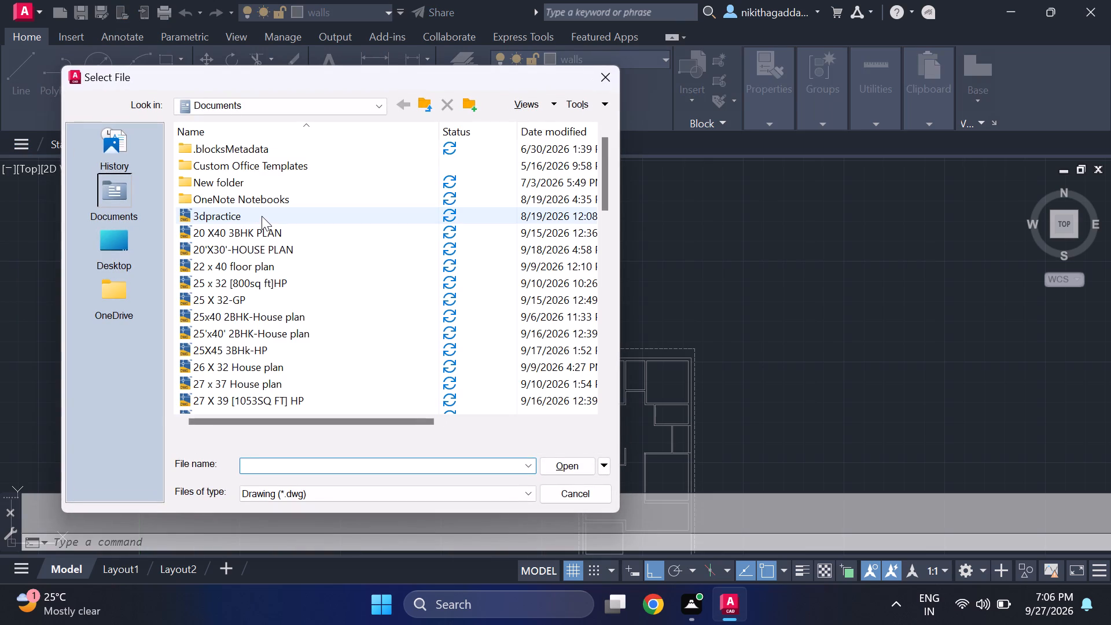
scroll(245, 321, "down", 1)
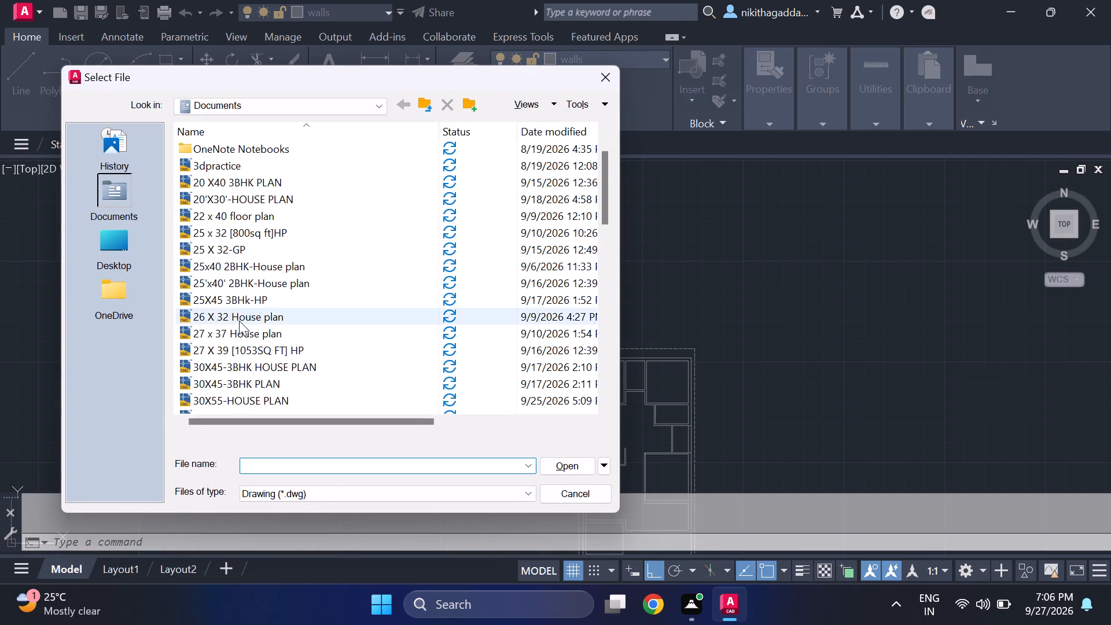
scroll(239, 321, "down", 3)
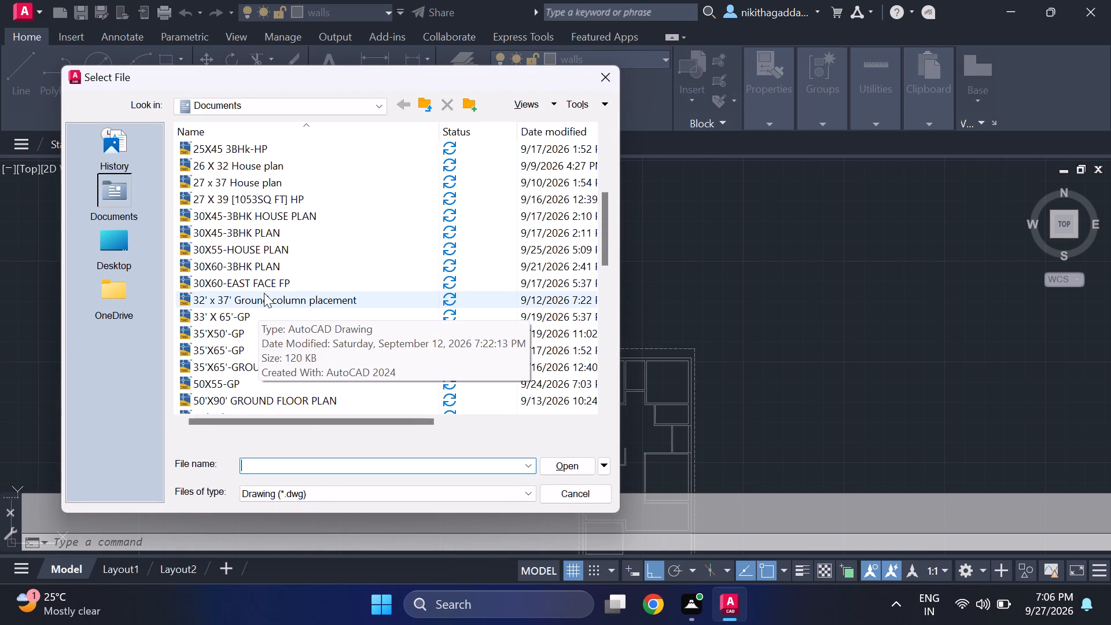
scroll(284, 366, "down", 1)
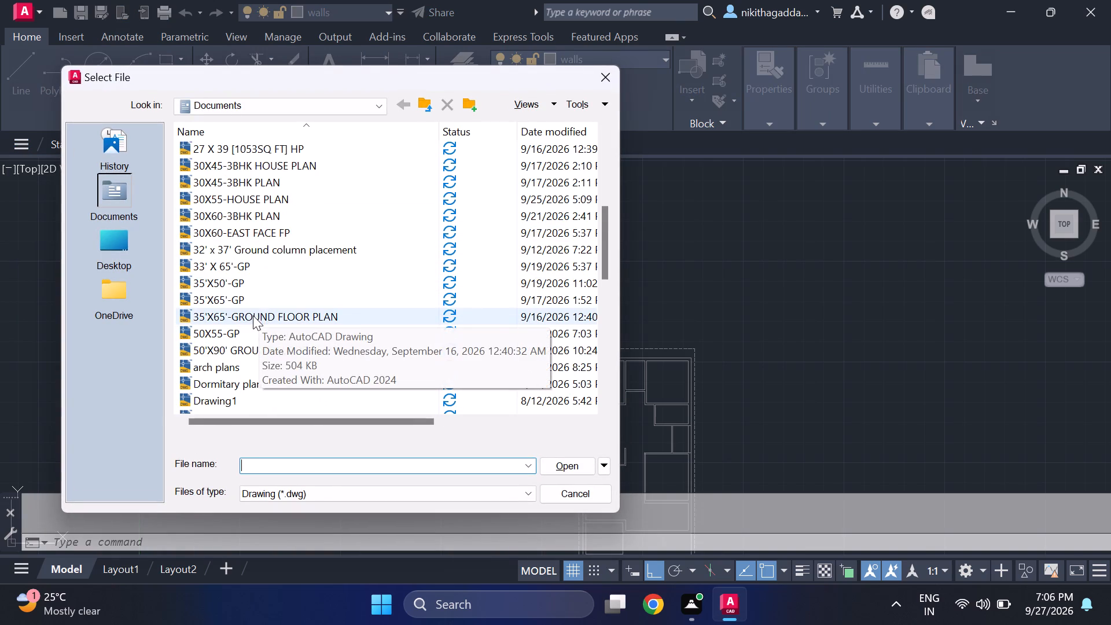
scroll(253, 315, "down", 2)
scroll(229, 266, "down", 2)
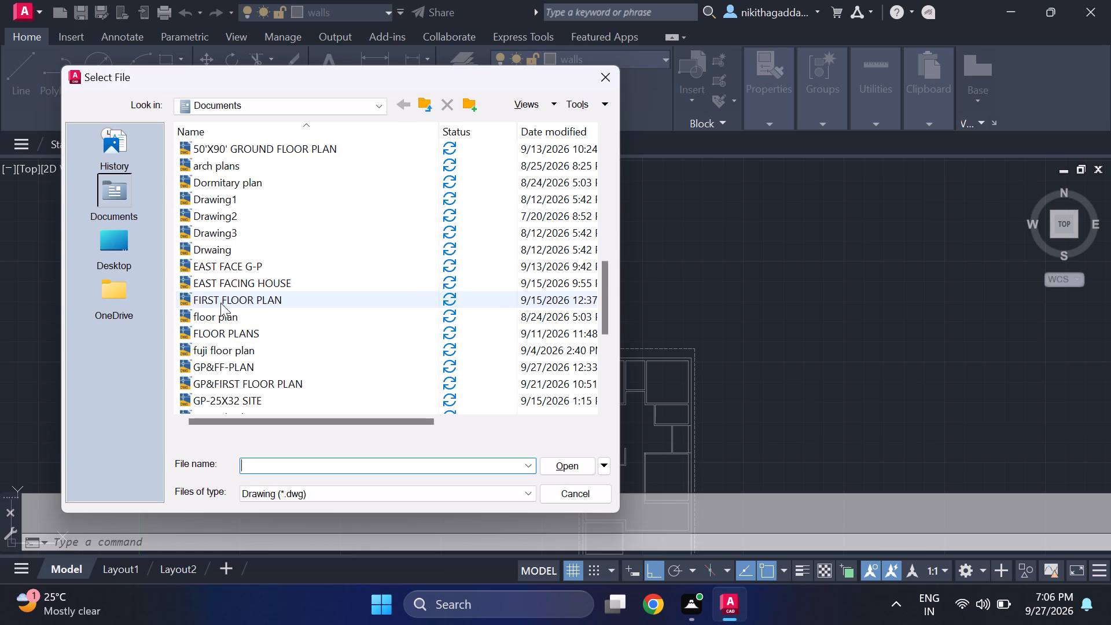
left_click(231, 366)
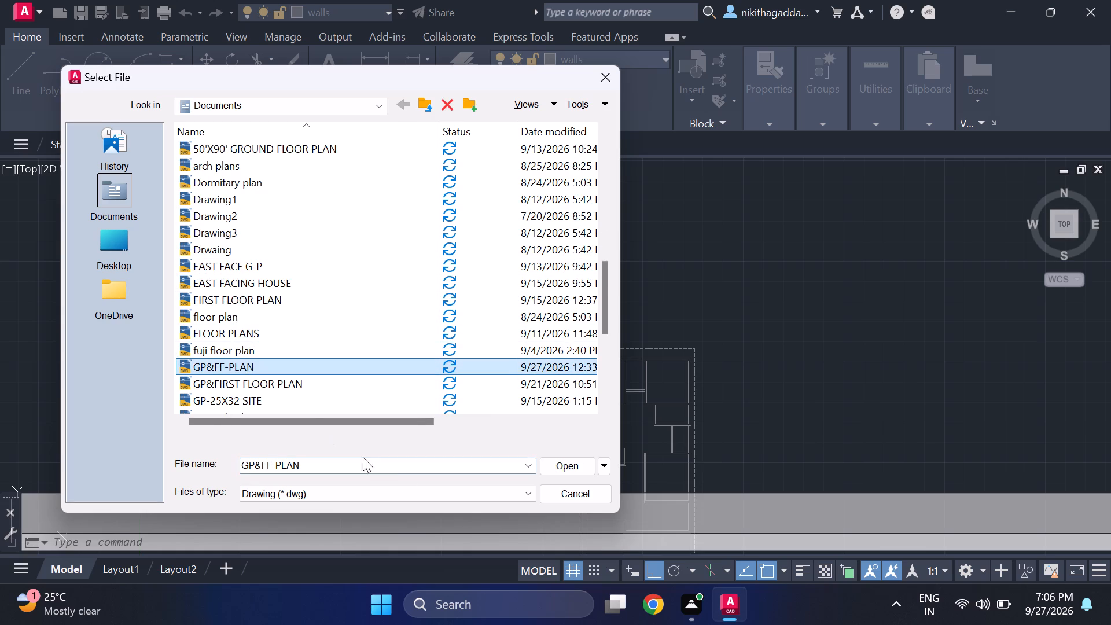
left_click(578, 464)
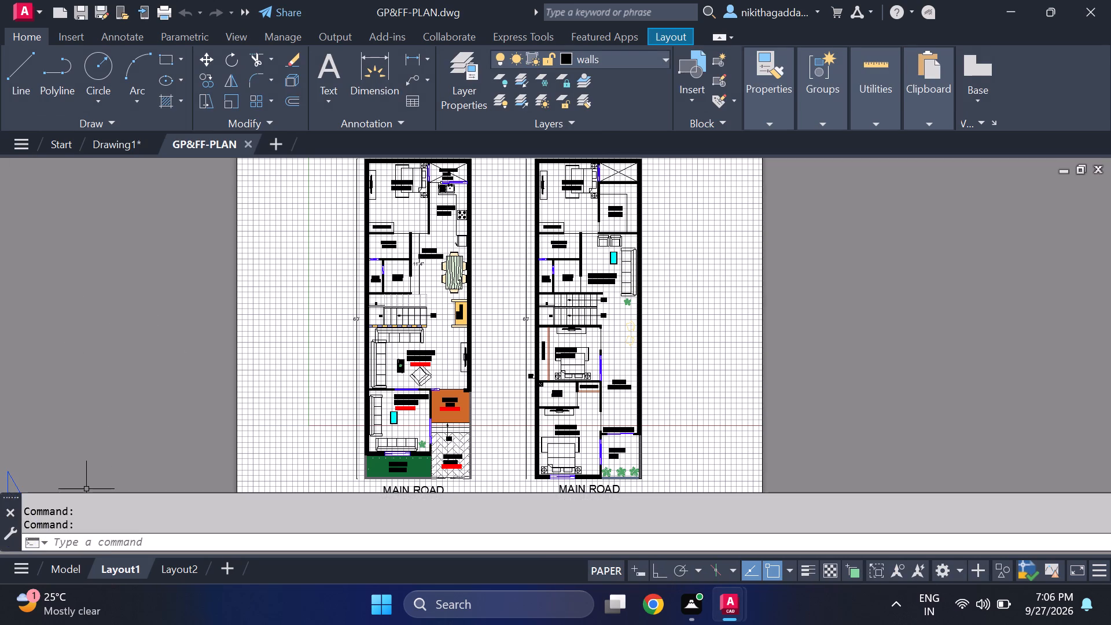
left_click(76, 562)
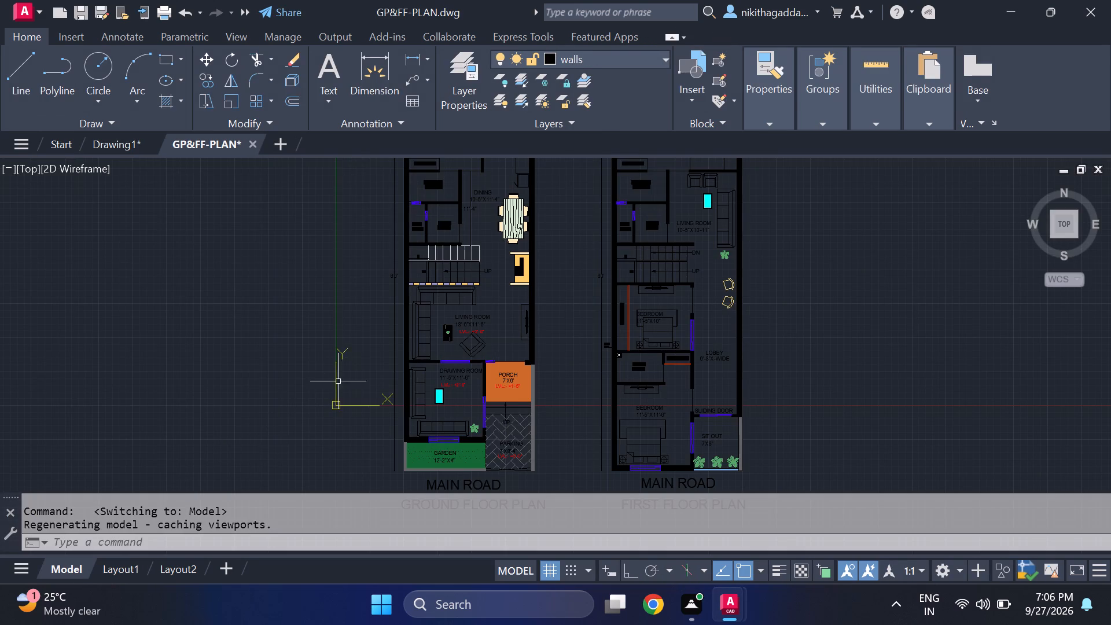
Select the bed set with its side tables and rug in the ground floor's 11'-1"X13" bedroom.
scroll(416, 305, "up", 1)
middle_click_drag(458, 295, 436, 385)
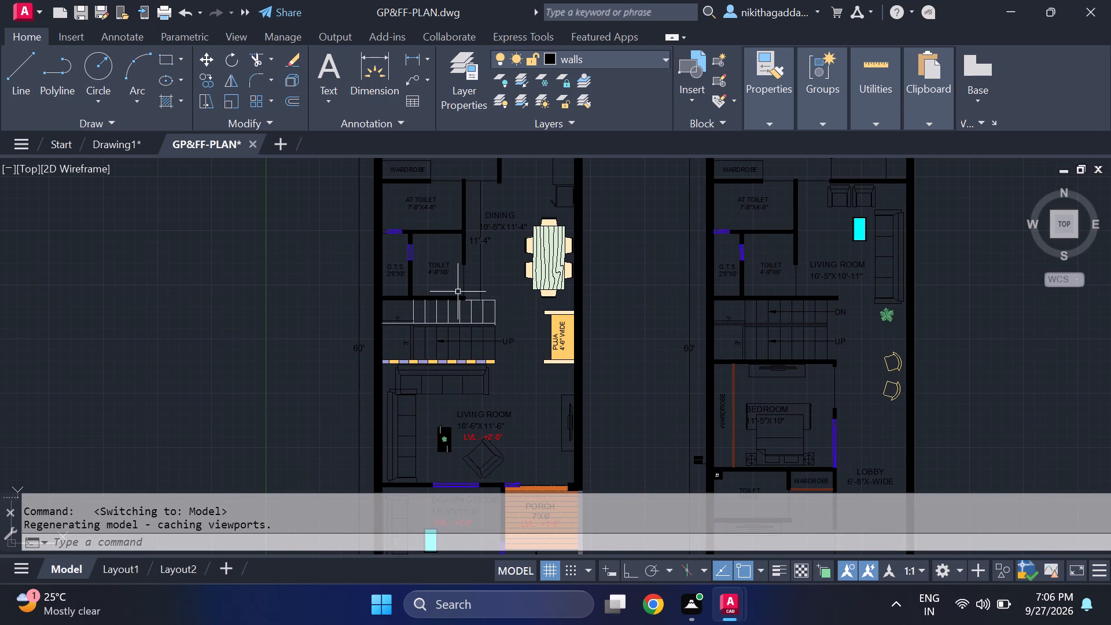
middle_click_drag(468, 244, 449, 310)
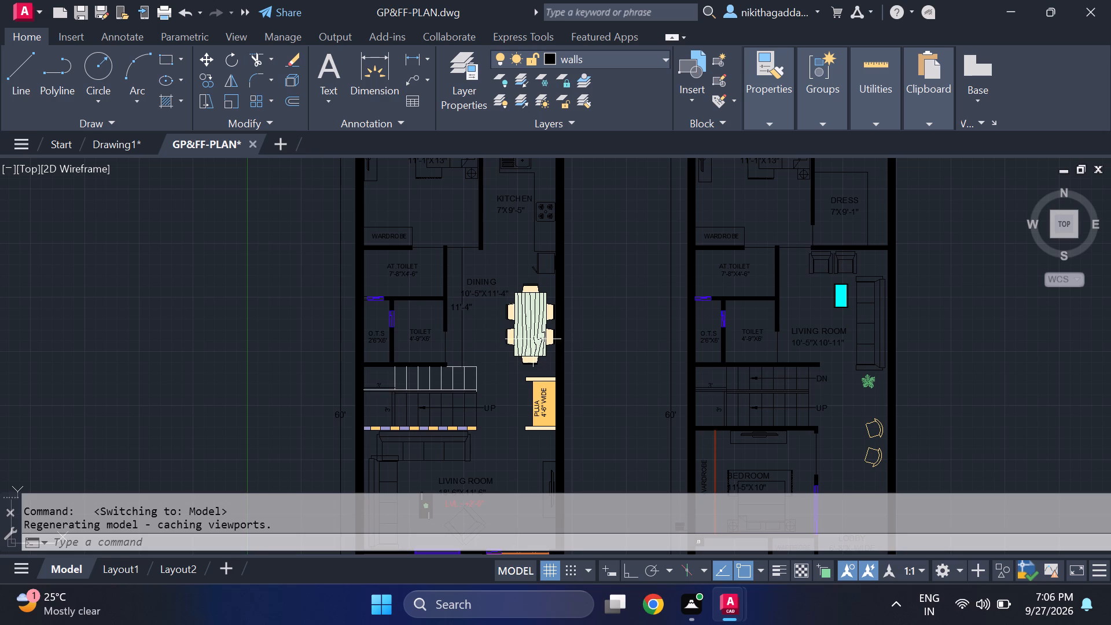
middle_click_drag(529, 336, 539, 370)
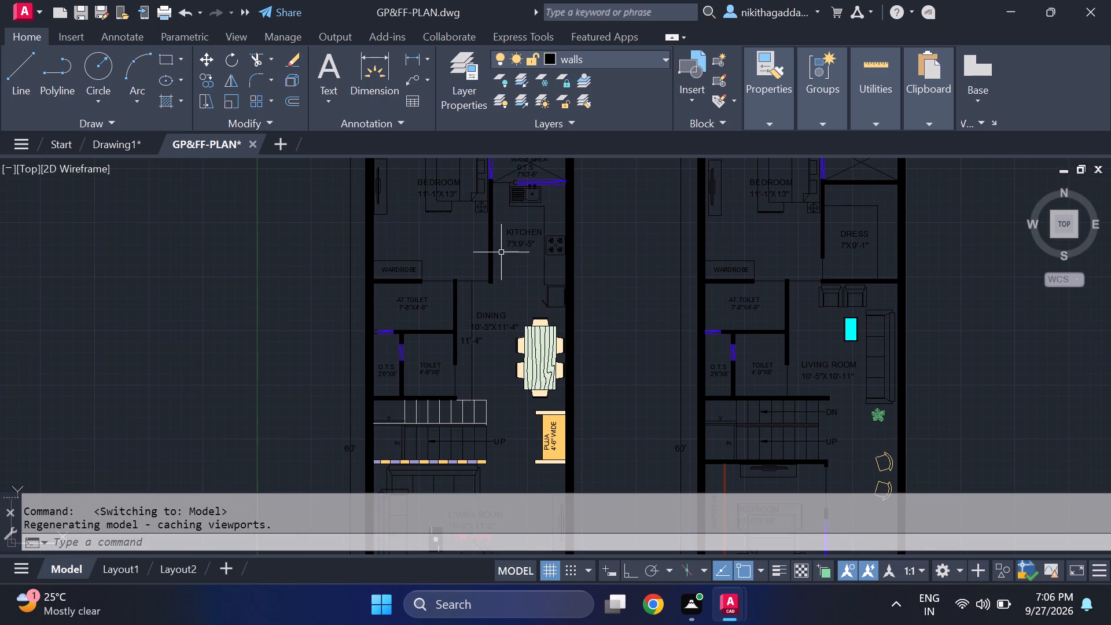
middle_click_drag(499, 251, 504, 322)
scroll(472, 223, "up", 1)
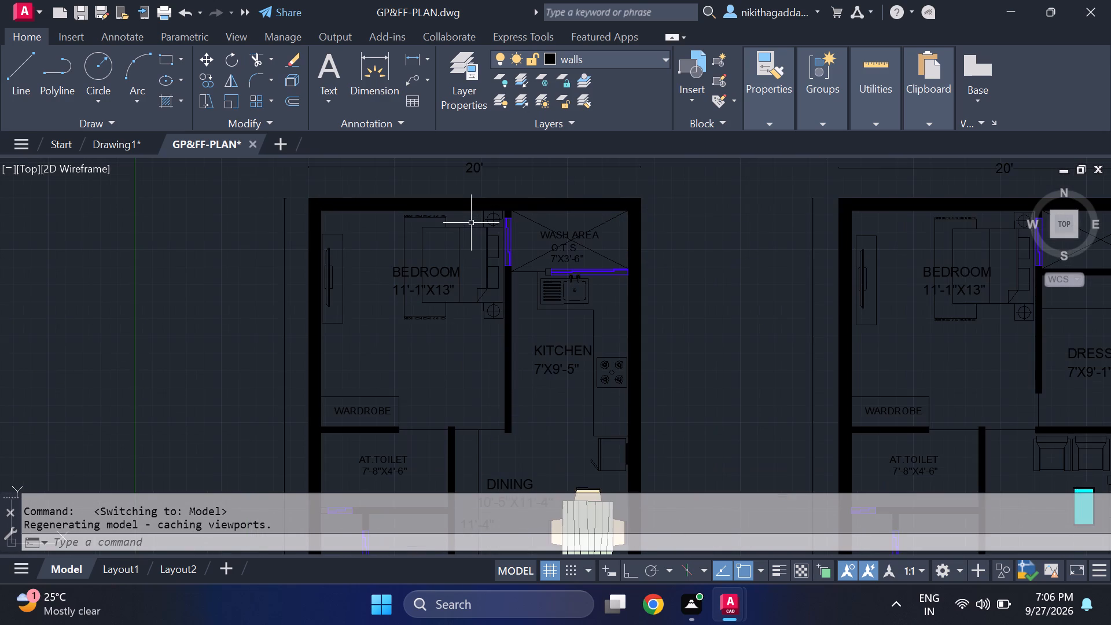
scroll(470, 221, "up", 1)
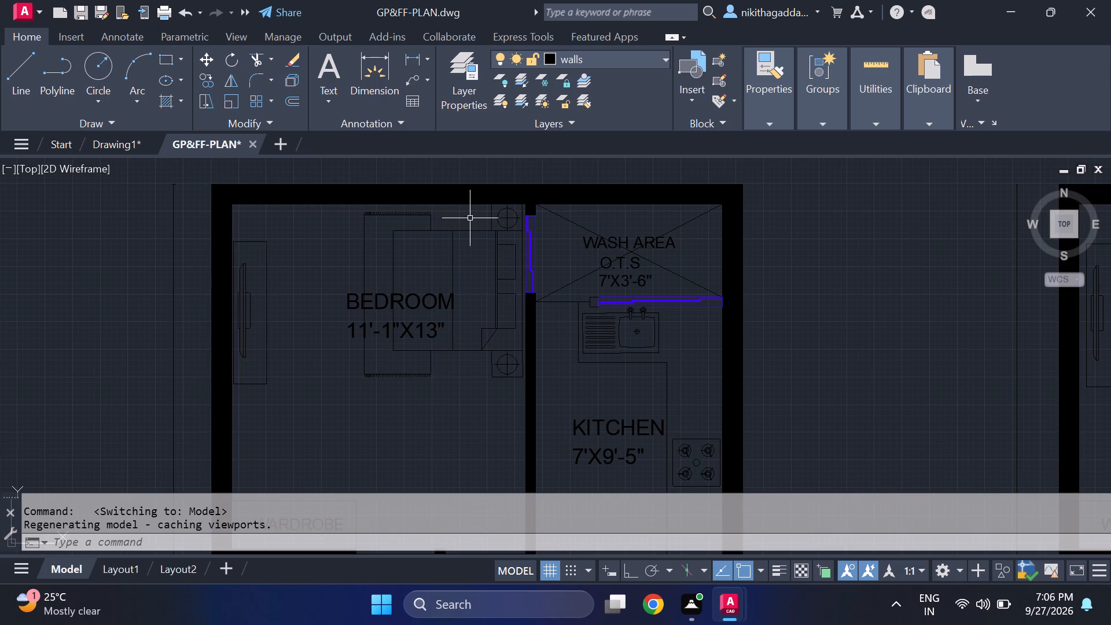
left_click(438, 216)
left_click(390, 245)
Add the TV and all edges of its cabinet along the ground-floor bedroom's outer wall to the selection.
scroll(445, 262, "down", 1)
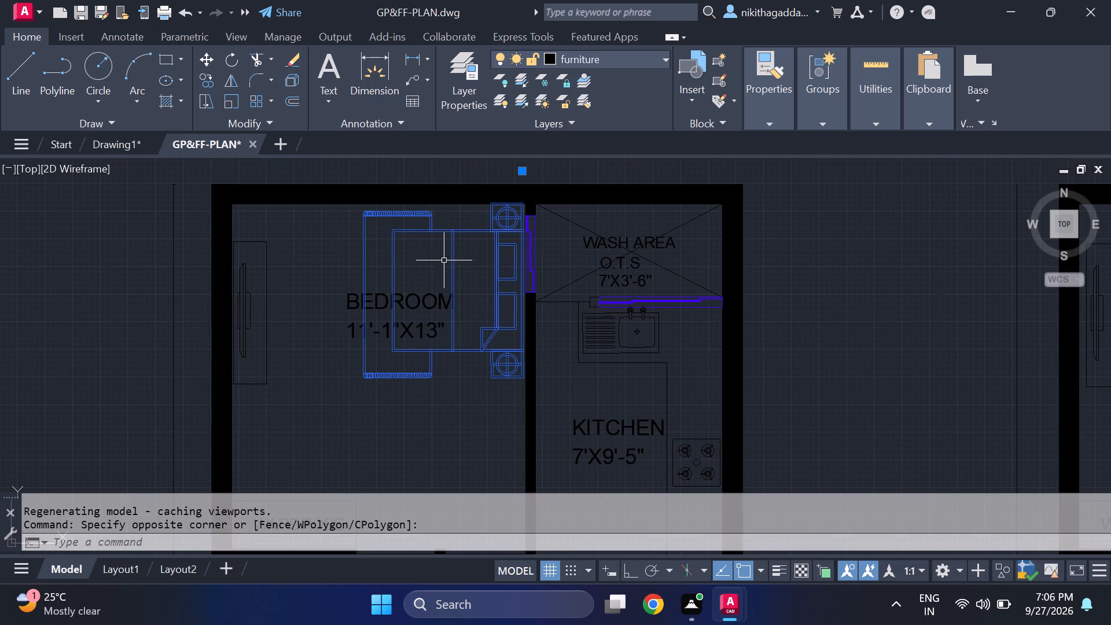
scroll(446, 263, "down", 2)
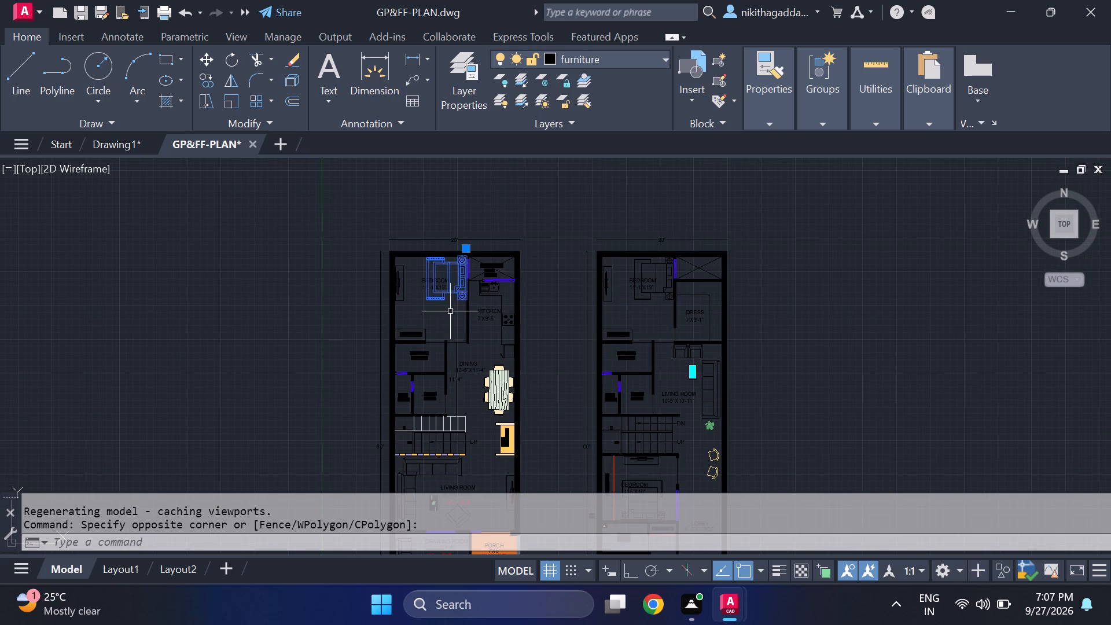
scroll(450, 311, "up", 2)
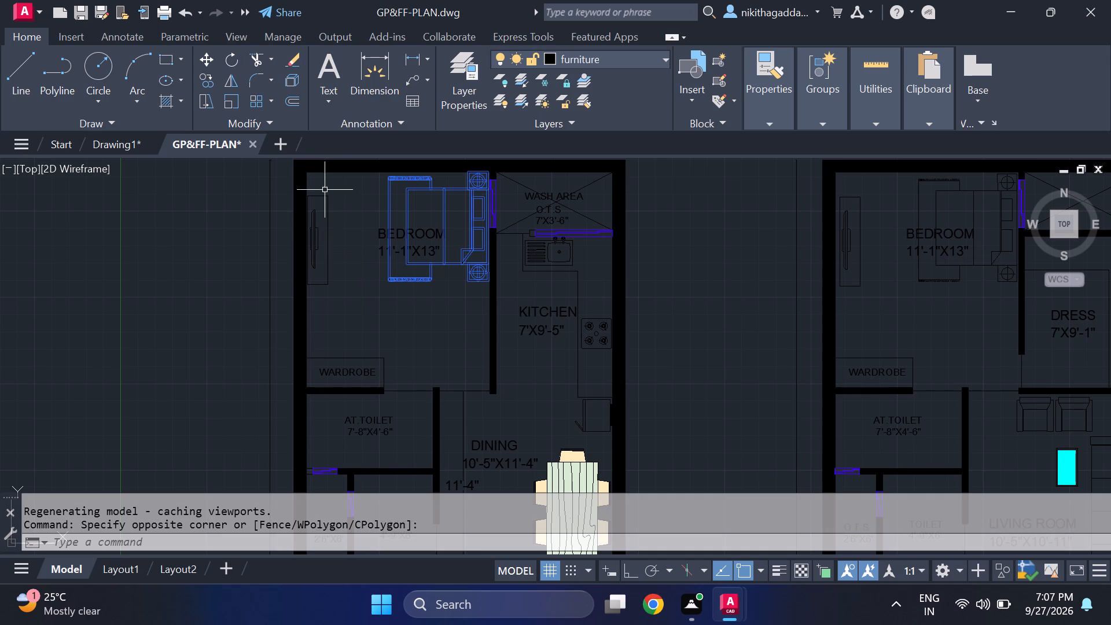
scroll(315, 199, "up", 2)
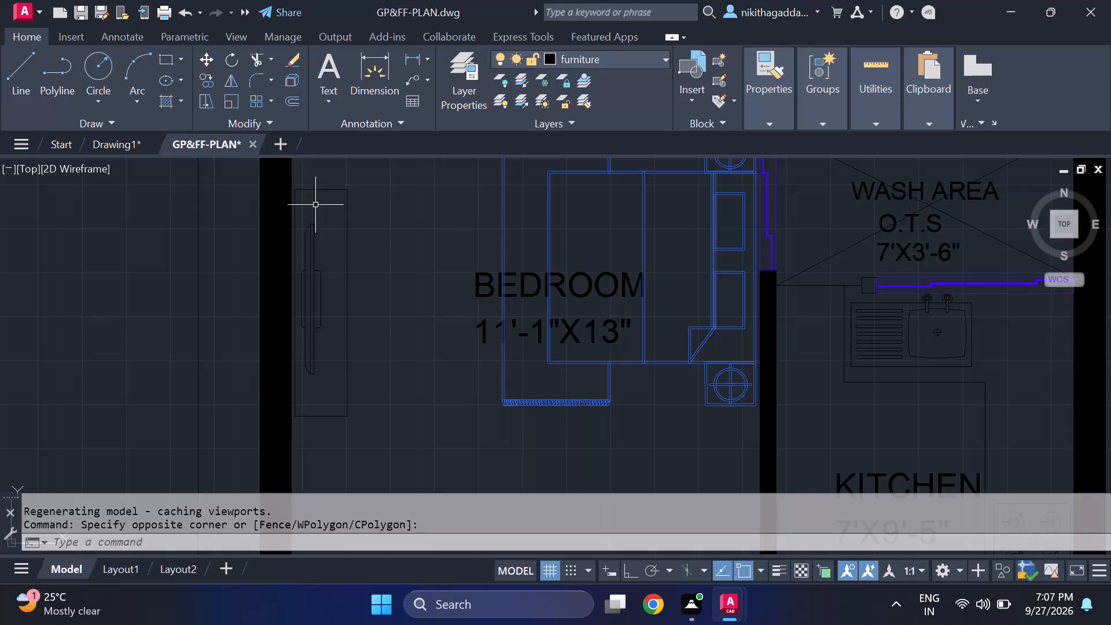
scroll(319, 203, "up", 1)
left_click(352, 171)
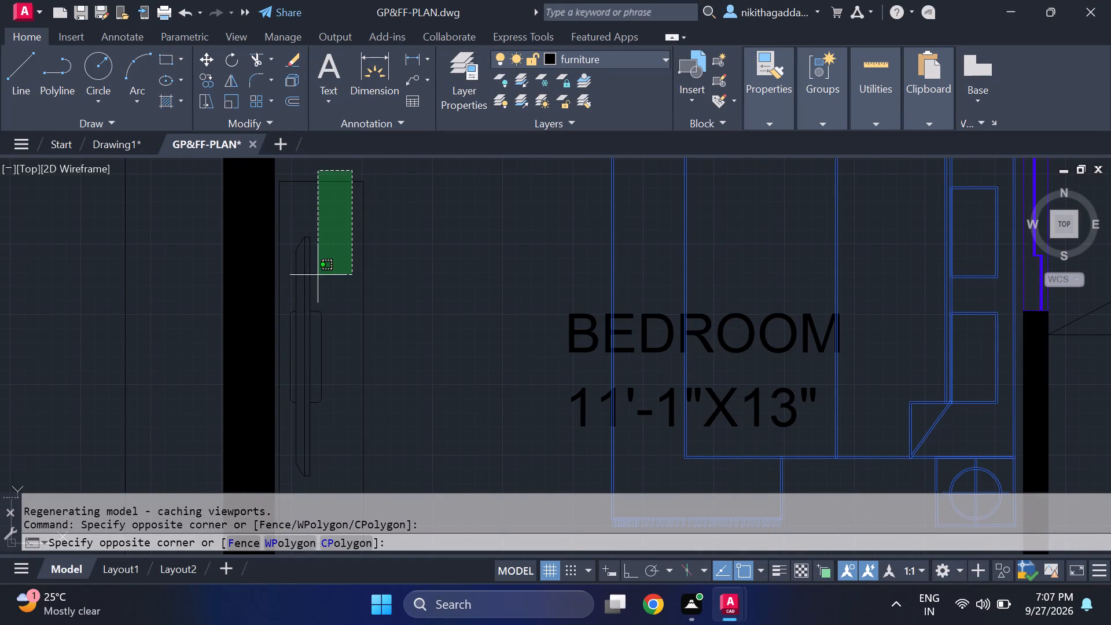
left_click(280, 333)
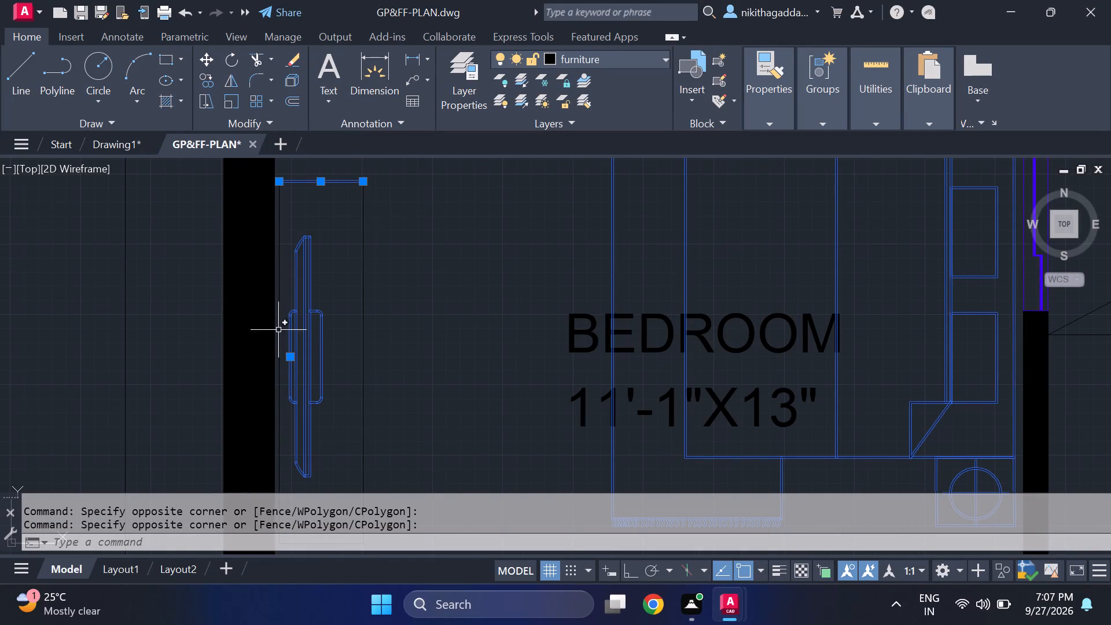
left_click_drag(366, 302, 363, 312)
left_click(342, 344)
left_click(277, 345)
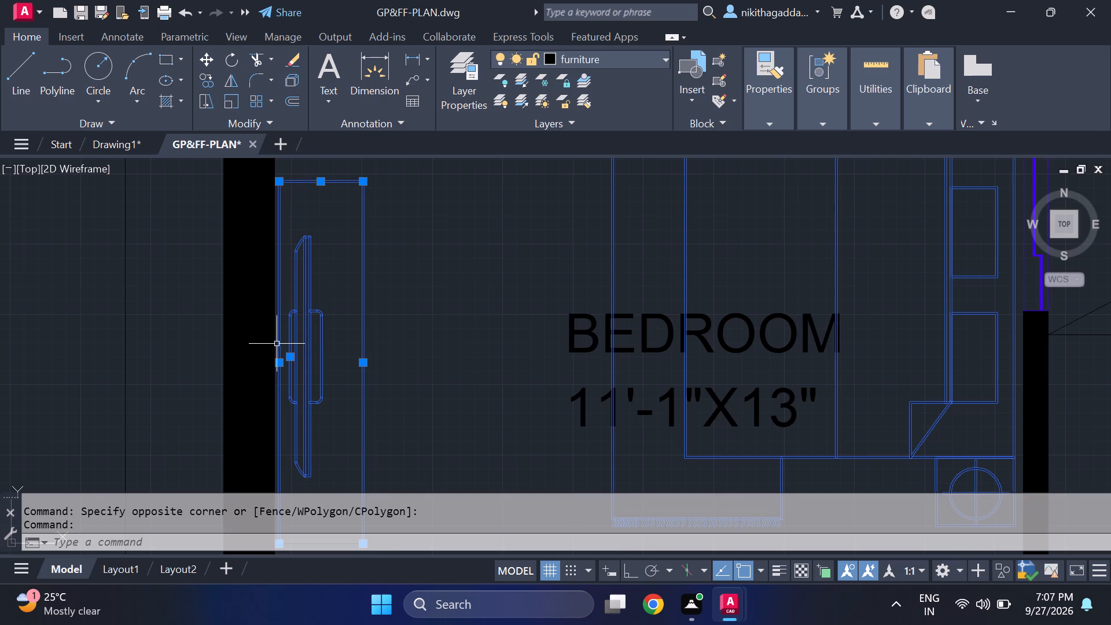
scroll(346, 308, "down", 3)
scroll(344, 374, "up", 2)
left_click(400, 329)
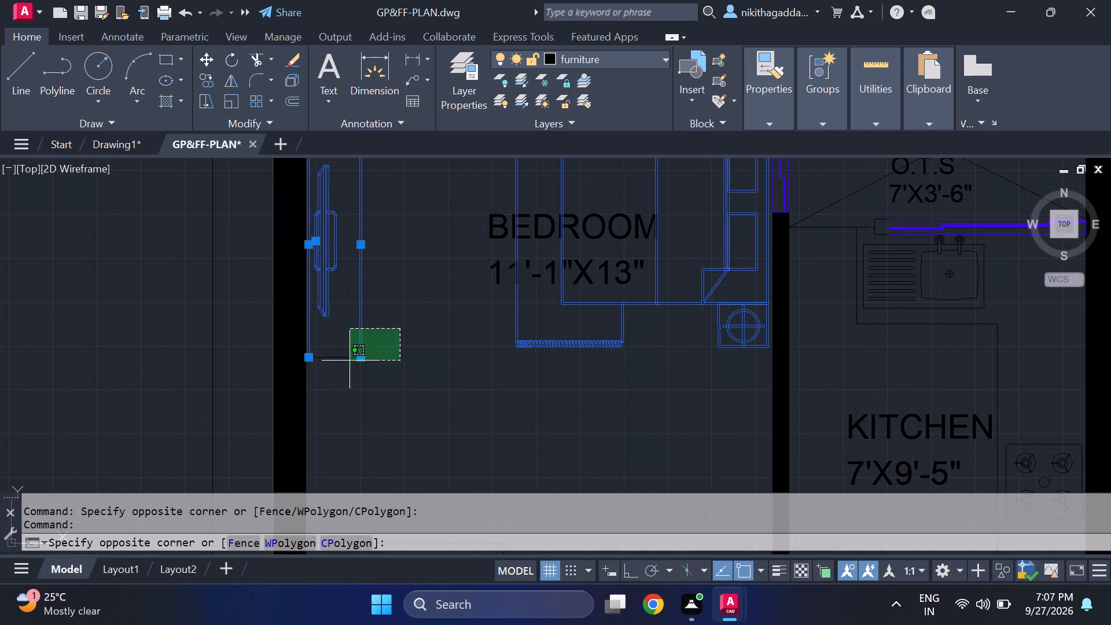
left_click(338, 382)
Examine the ground-floor kitchen sink, its drainboard and the adjoining wash area in close-up.
scroll(399, 357, "down", 3)
middle_click_drag(446, 383, 341, 318)
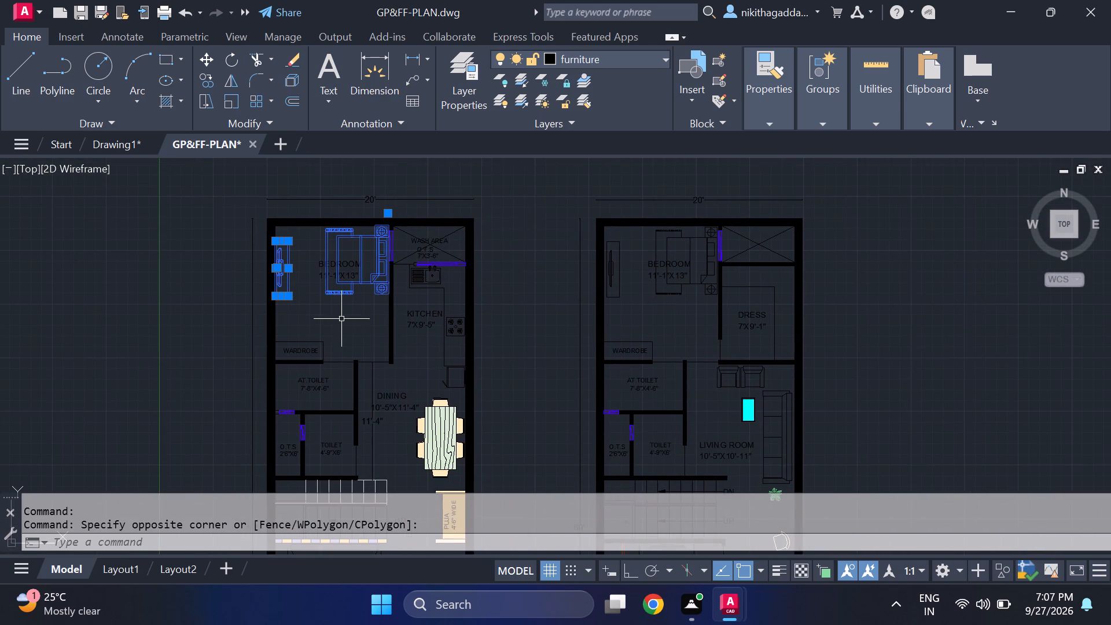
scroll(441, 267, "up", 4)
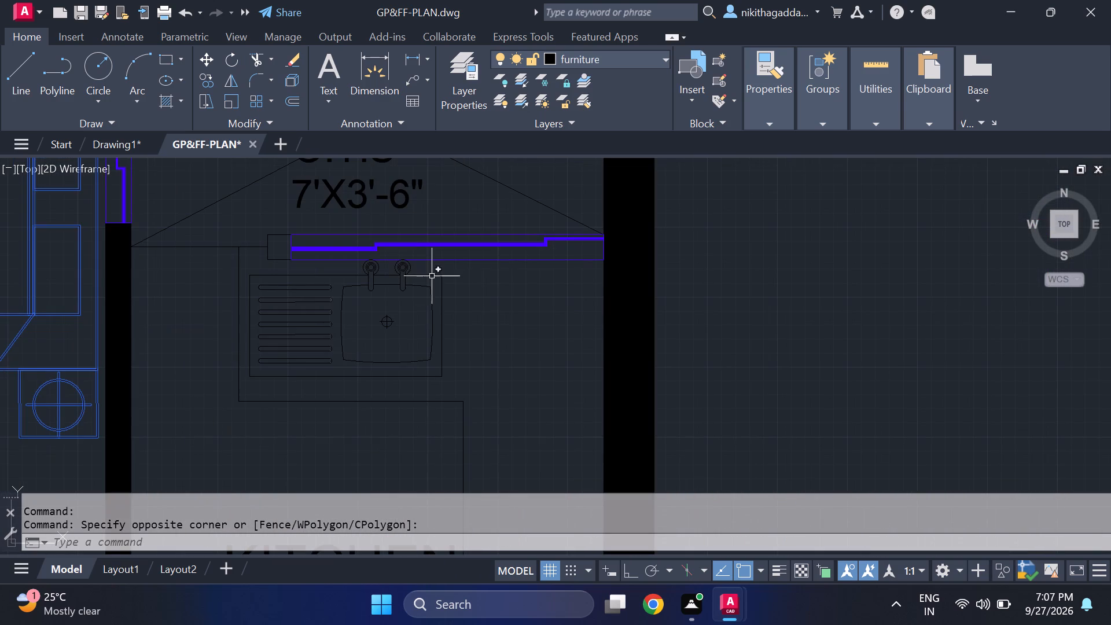
scroll(323, 291, "up", 3)
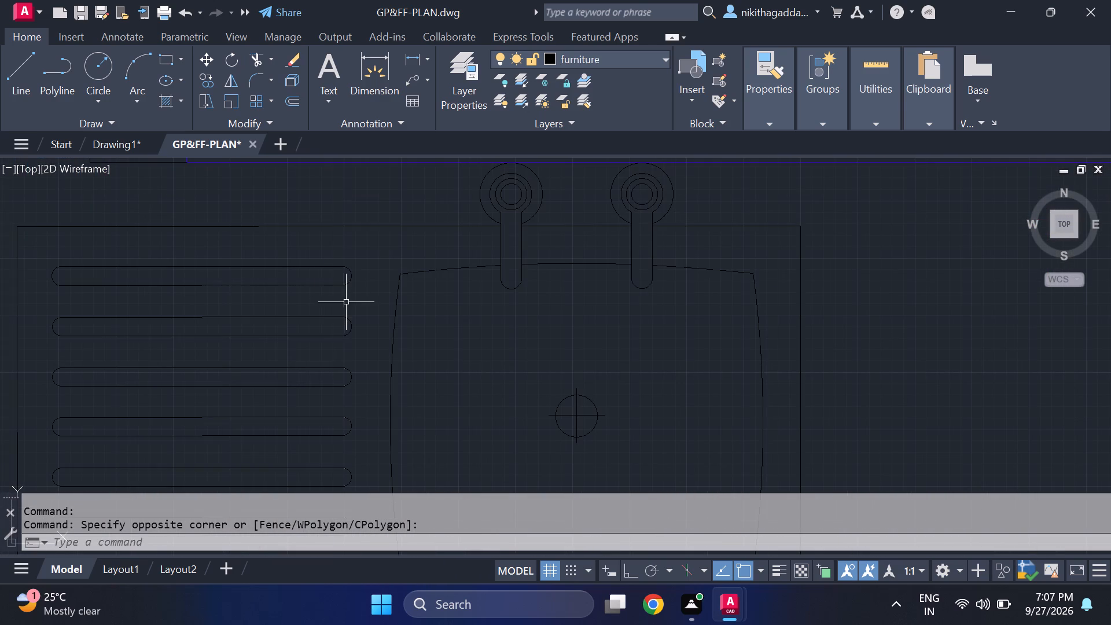
scroll(343, 268, "up", 3)
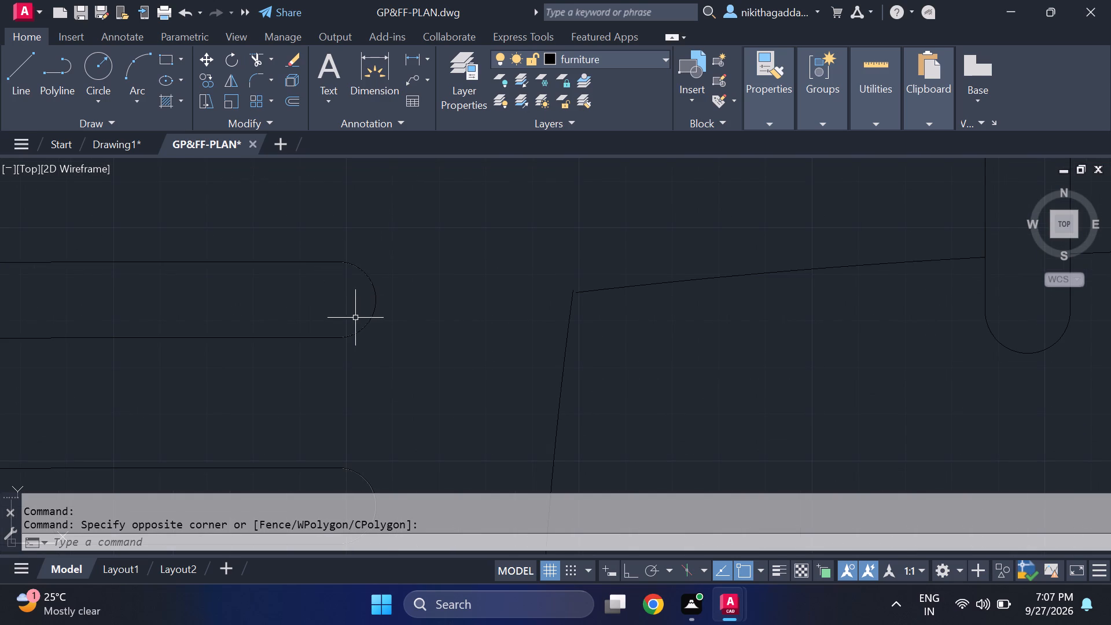
scroll(343, 378, "down", 1)
middle_click_drag(373, 443, 371, 441)
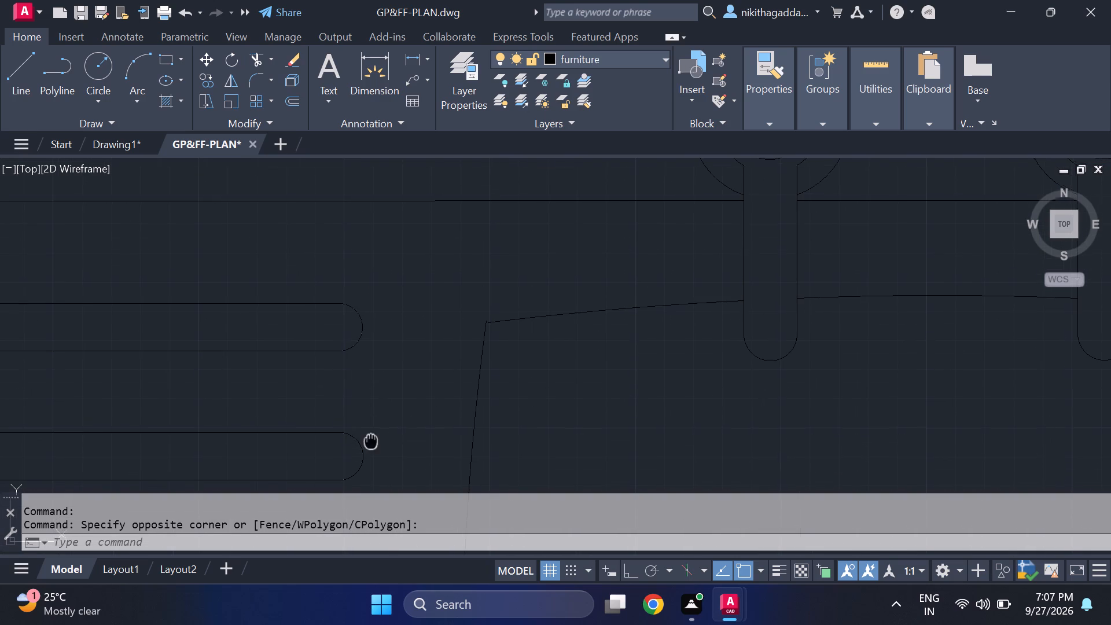
middle_click_drag(371, 441, 388, 383)
middle_click_drag(391, 376, 394, 370)
scroll(414, 343, "down", 5)
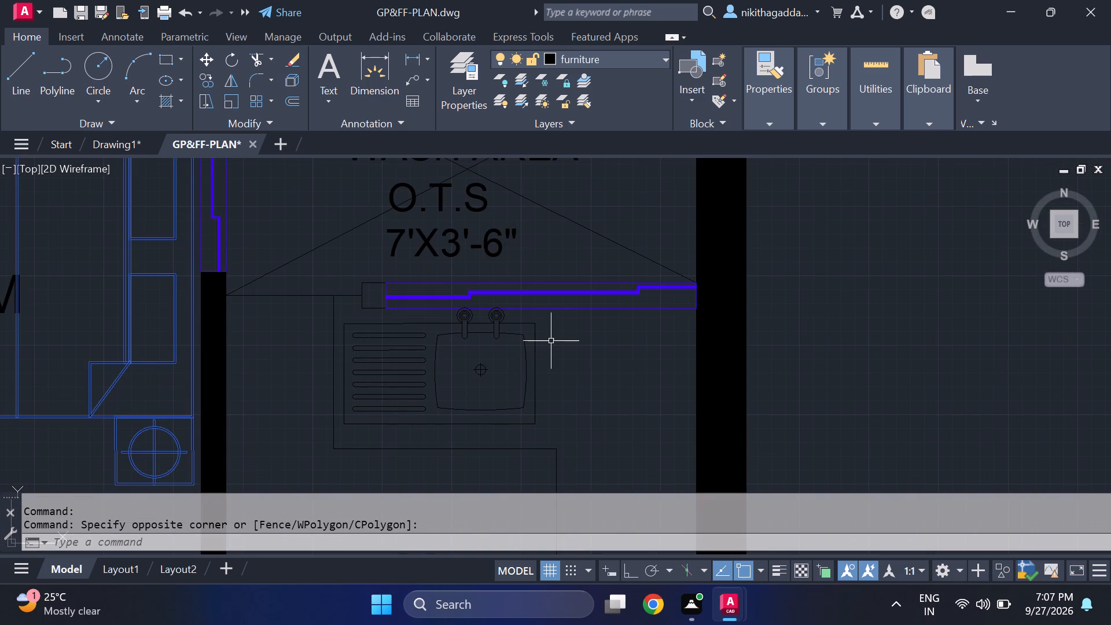
scroll(551, 339, "down", 2)
scroll(330, 388, "down", 1)
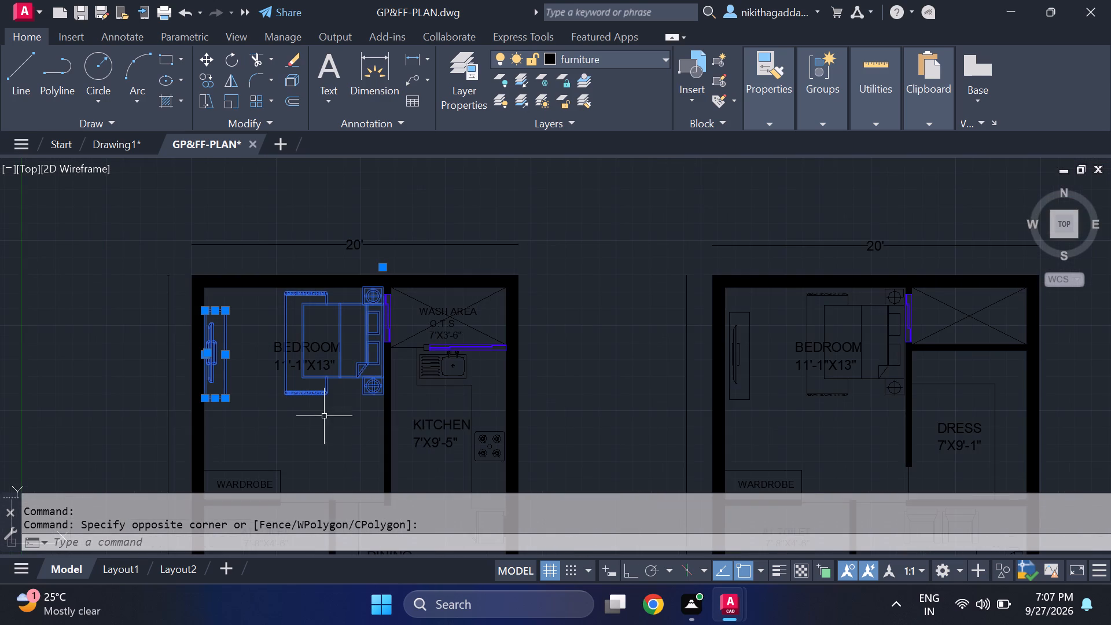
Examine the furniture layout of the ground floor's dining, stair, puja, living, drawing room and porch areas.
middle_click_drag(325, 419, 335, 321)
scroll(348, 403, "down", 1)
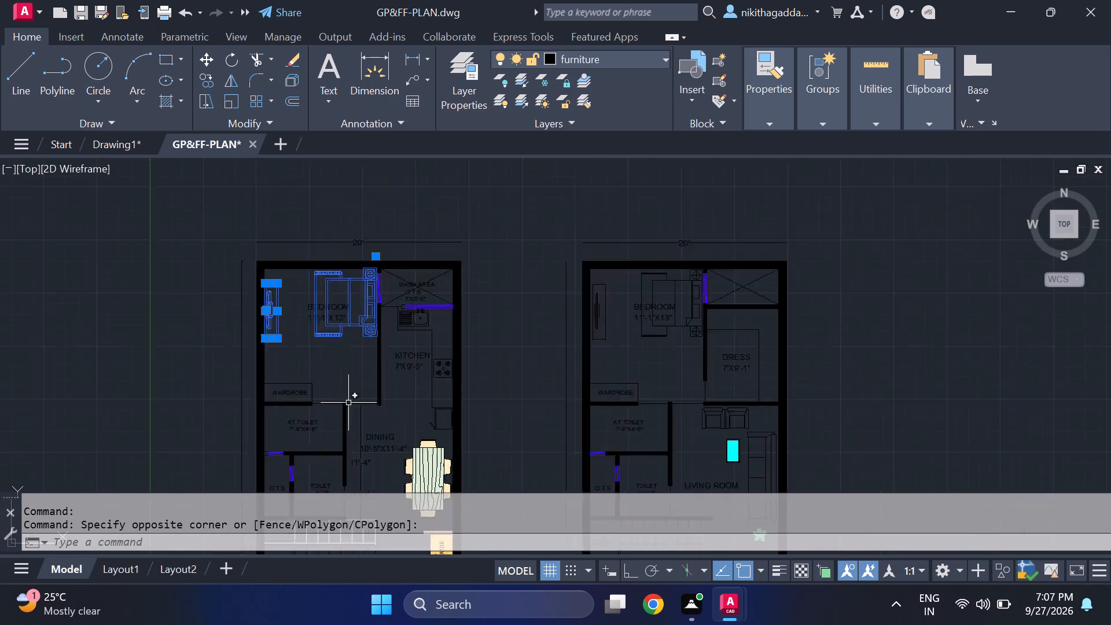
scroll(350, 403, "down", 2)
scroll(375, 439, "up", 3)
middle_click_drag(362, 428, 417, 324)
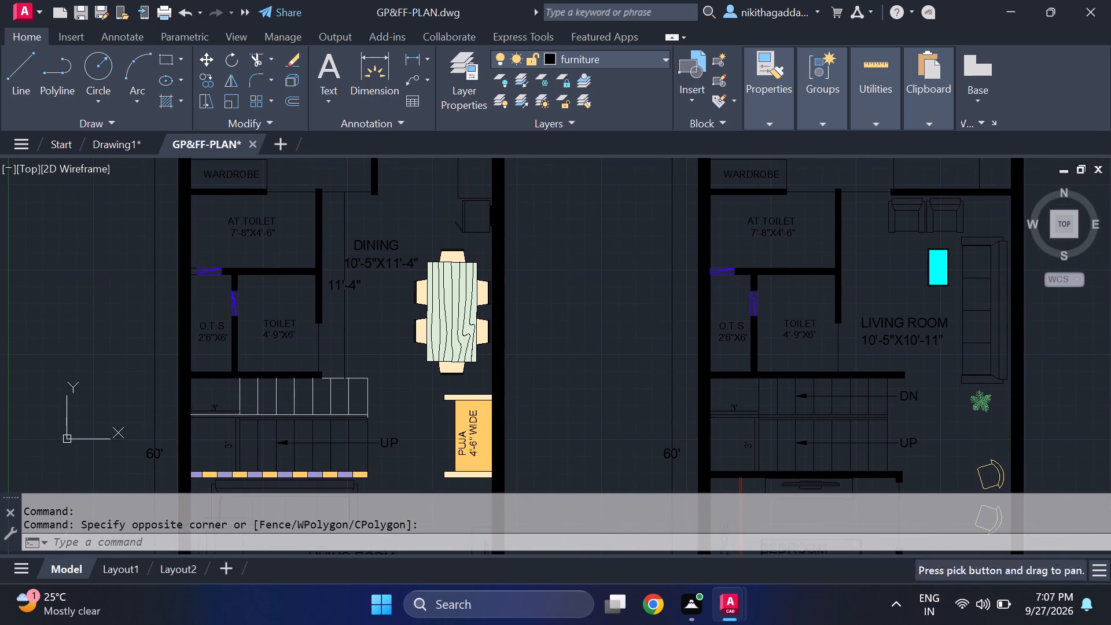
middle_click_drag(417, 312, 417, 301)
scroll(397, 351, "down", 2)
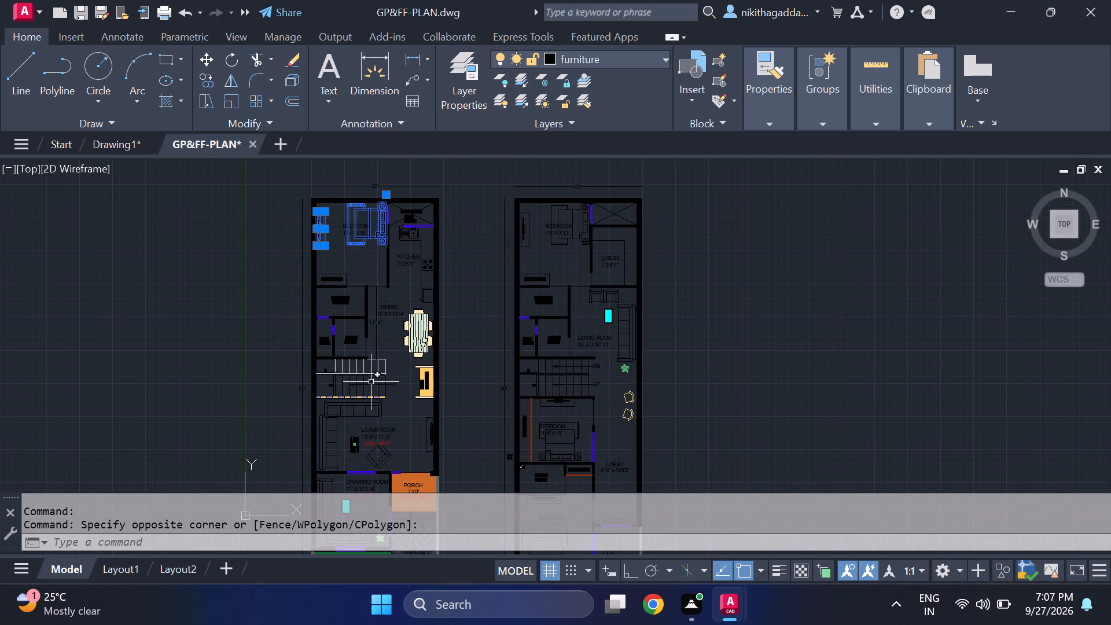
scroll(357, 409, "up", 2)
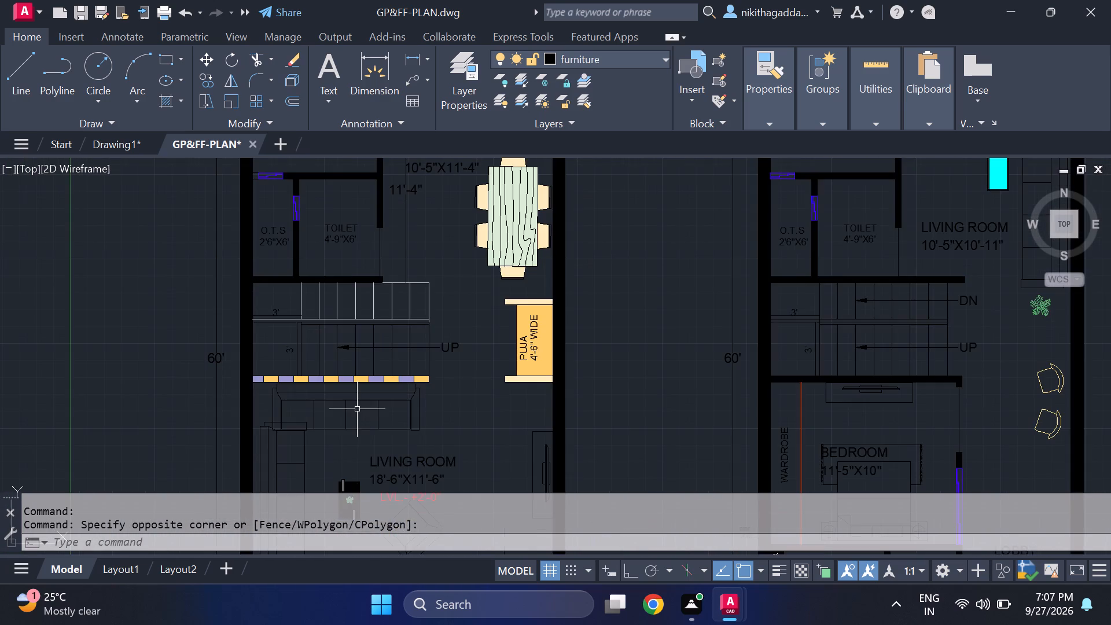
scroll(370, 418, "up", 1)
middle_click_drag(370, 418, 417, 279)
scroll(424, 267, "down", 2)
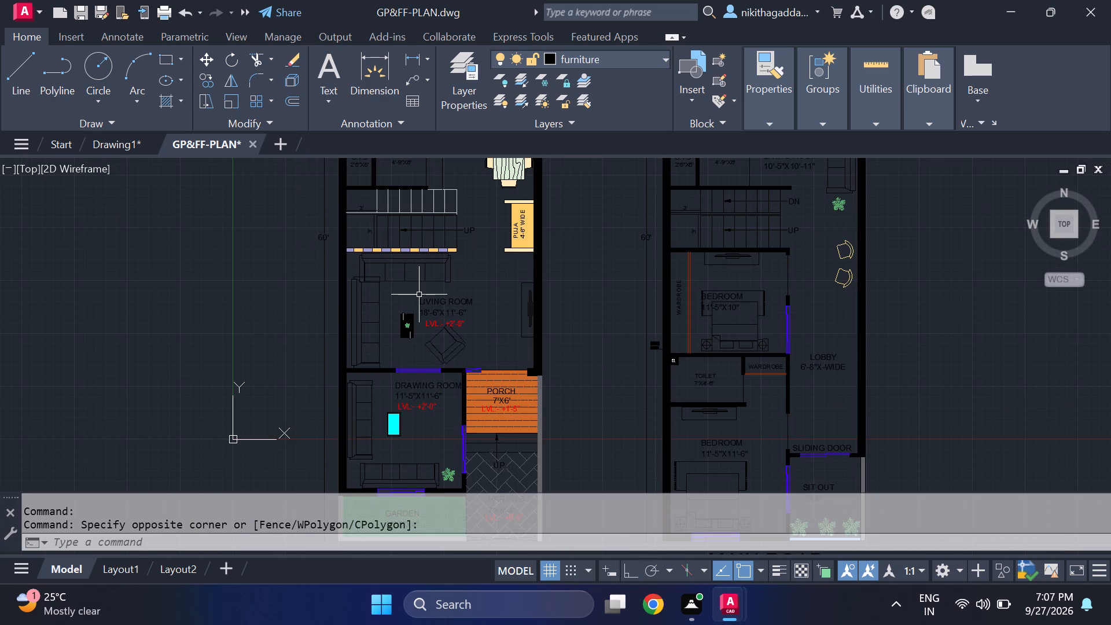
middle_click_drag(424, 358, 409, 285)
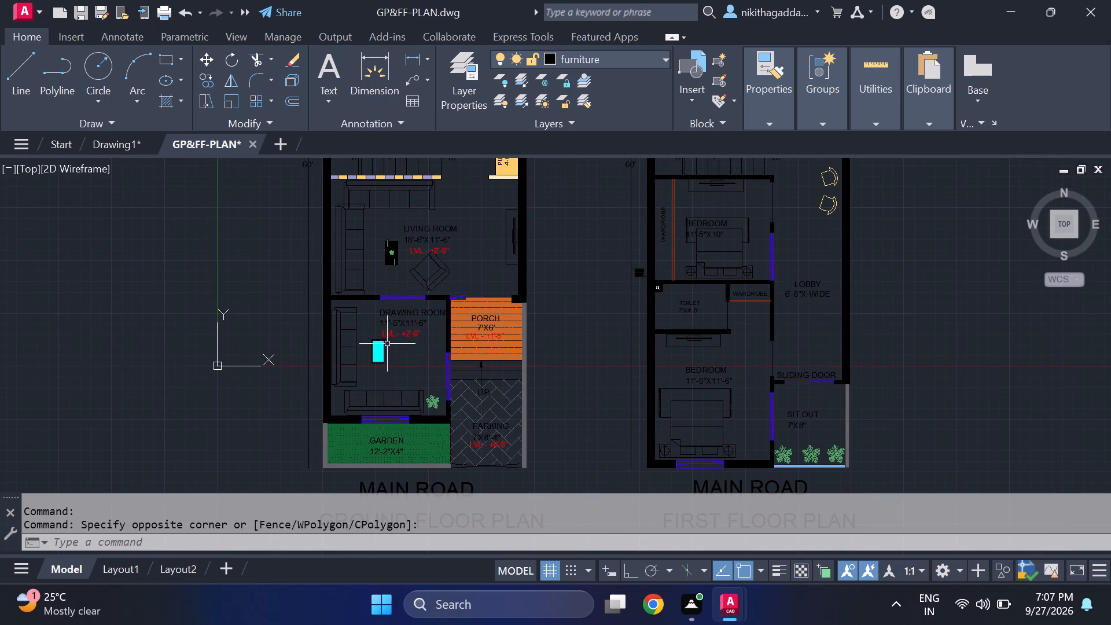
scroll(392, 332, "up", 1)
scroll(392, 332, "down", 1)
scroll(442, 307, "down", 2)
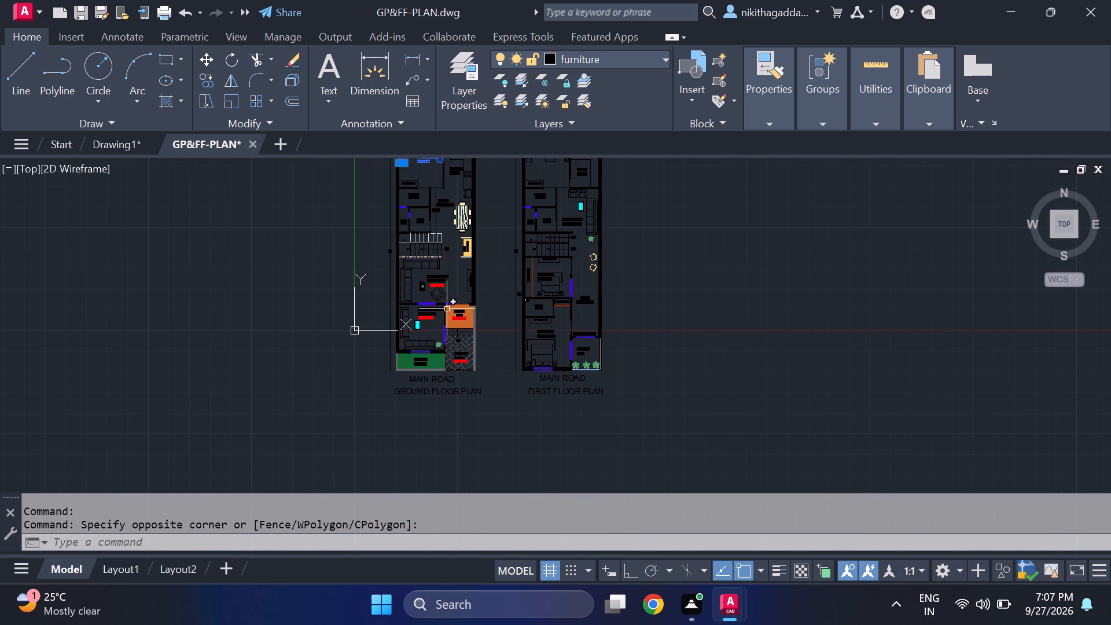
middle_click_drag(462, 292, 463, 309)
scroll(463, 309, "up", 2)
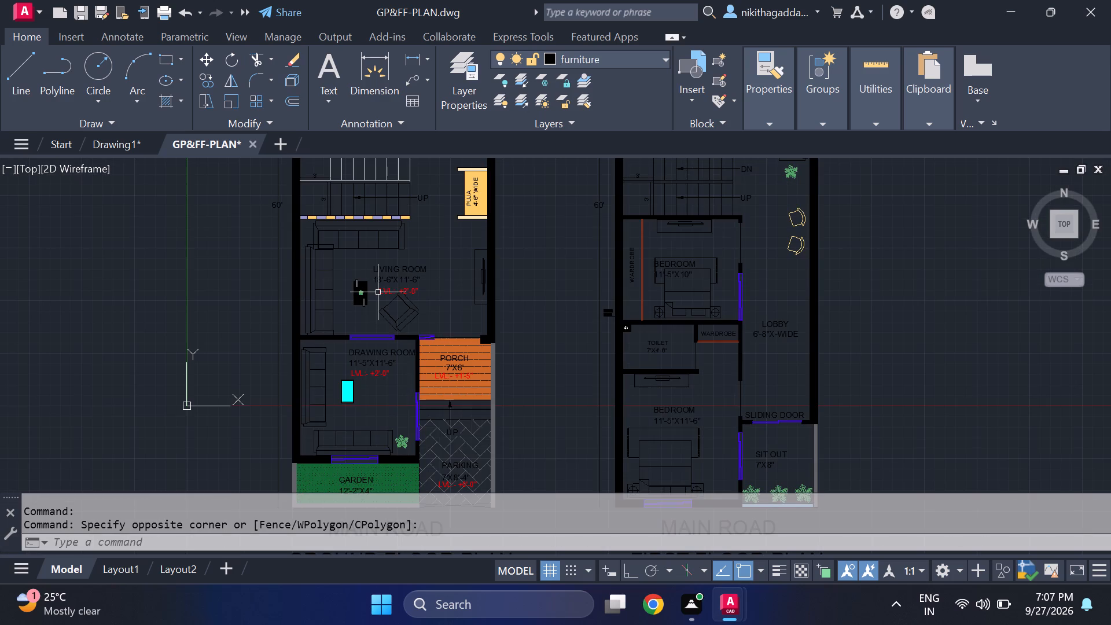
middle_click_drag(440, 281, 350, 325)
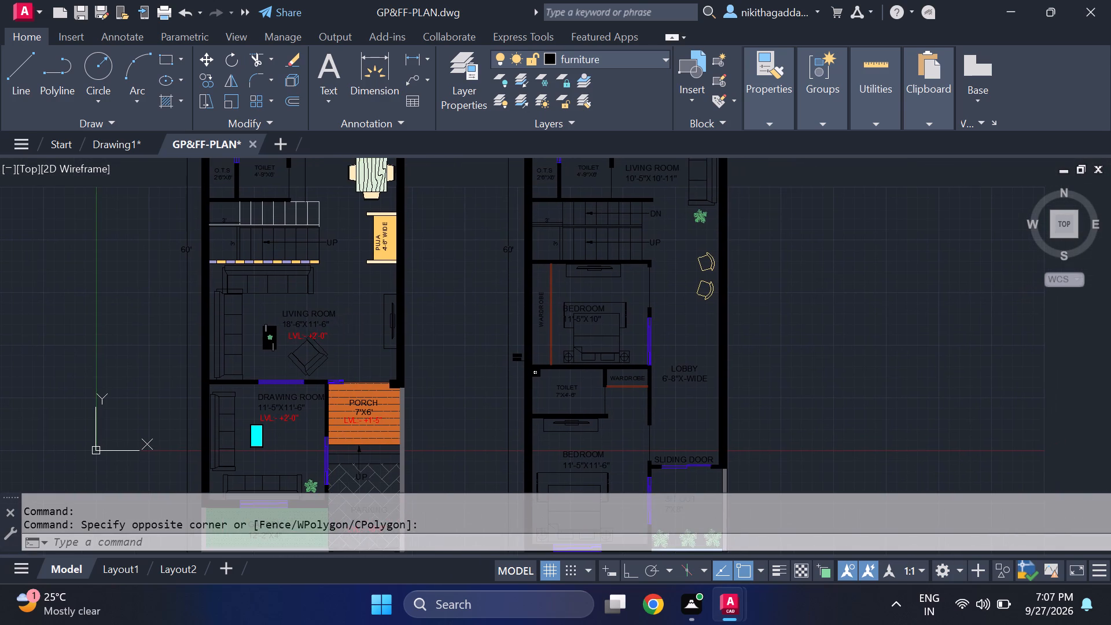
middle_click_drag(363, 308, 402, 501)
middle_click_drag(387, 436, 378, 431)
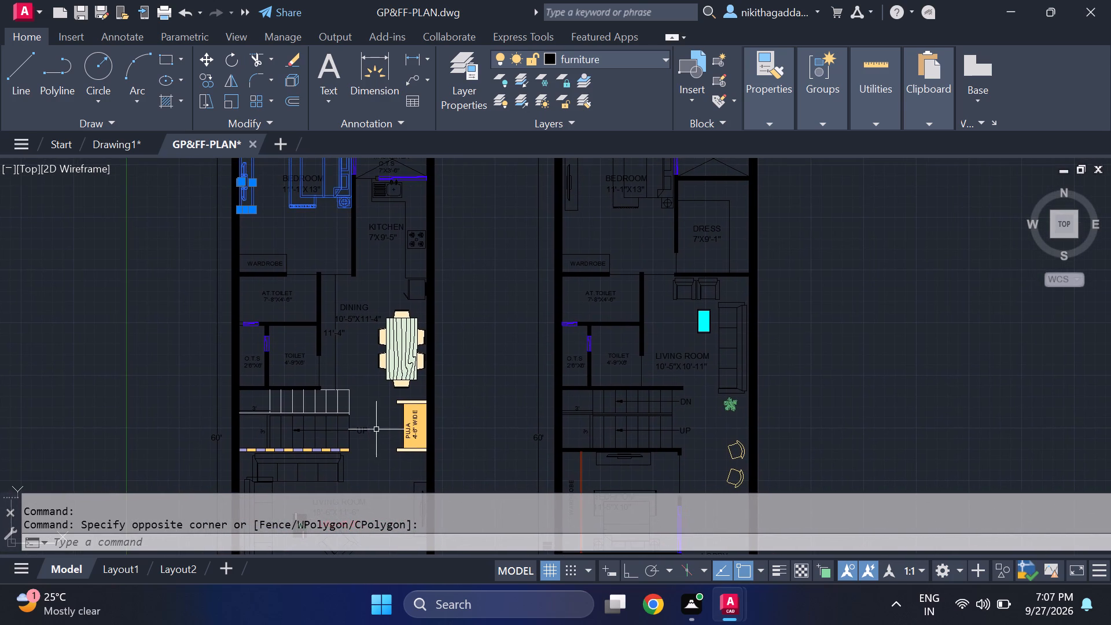
Add the four-burner stove on the ground-floor kitchen counter to the furniture selection.
scroll(417, 227, "up", 1)
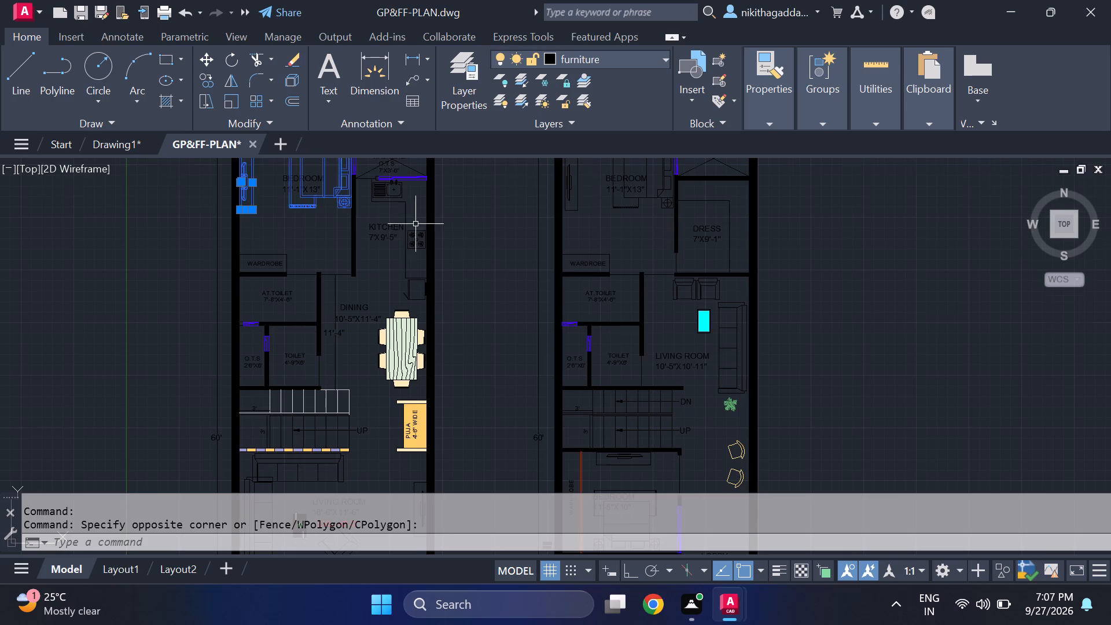
scroll(417, 227, "up", 1)
left_click(421, 225)
left_click(389, 292)
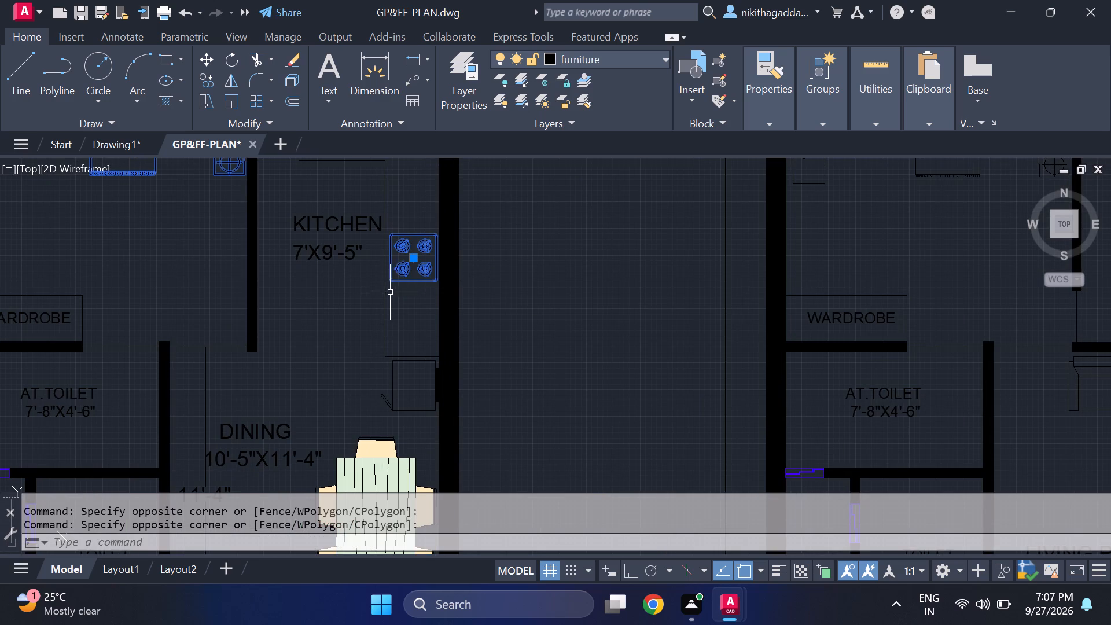
Add the refrigerator below the ground-floor kitchen counter, including its open door and solid rear strip, to the furniture selection.
scroll(407, 381, "up", 2)
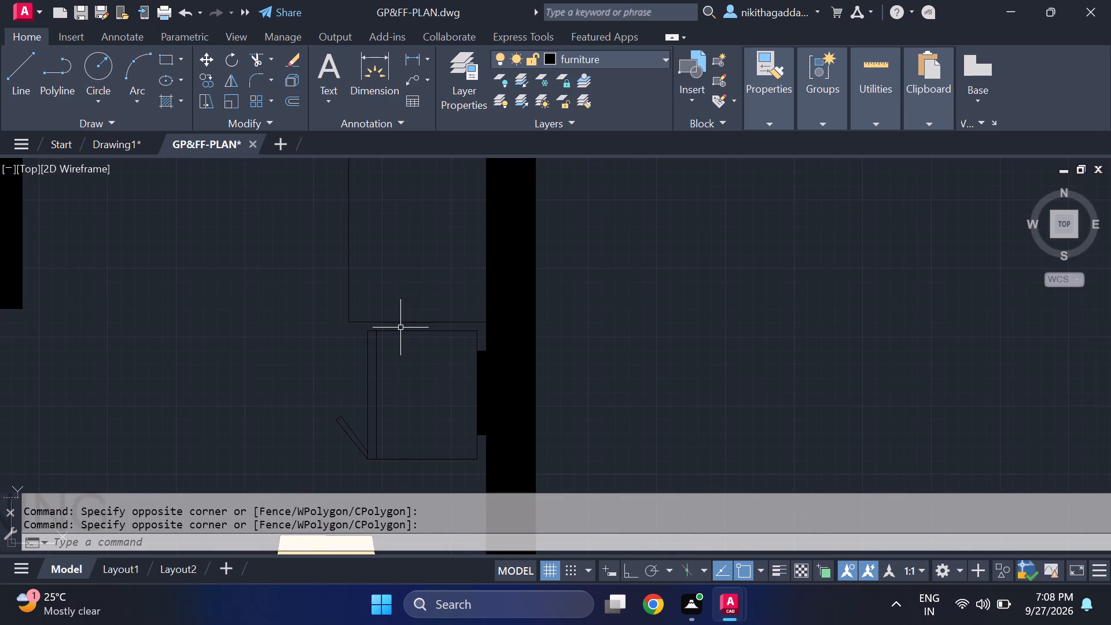
left_click(400, 328)
left_click(312, 464)
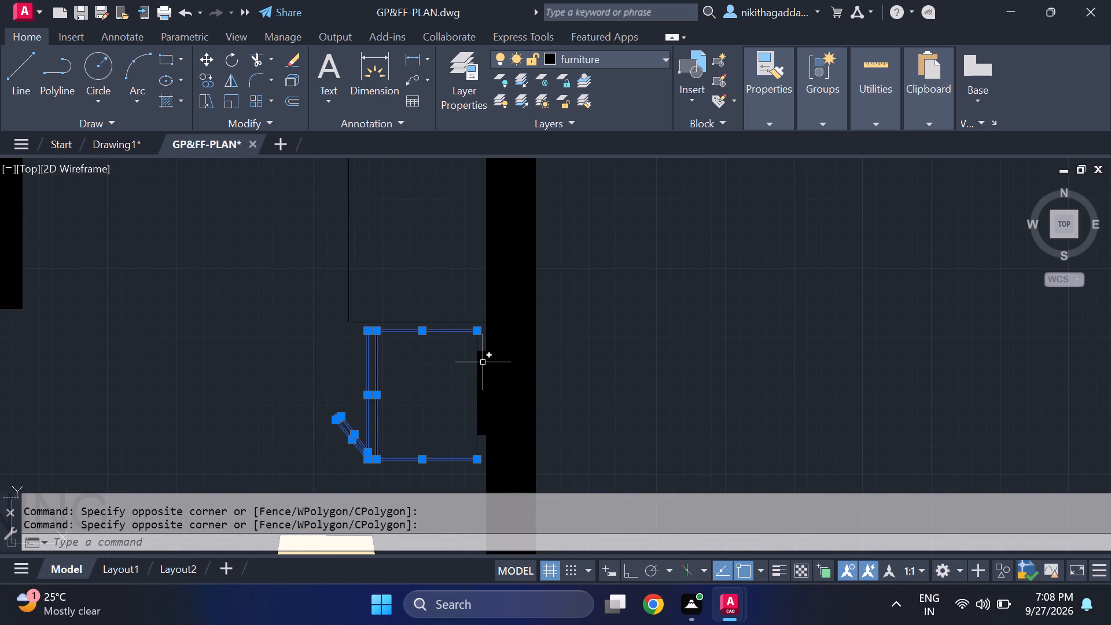
scroll(481, 361, "up", 2)
left_click_drag(479, 321, 472, 332)
left_click(428, 411)
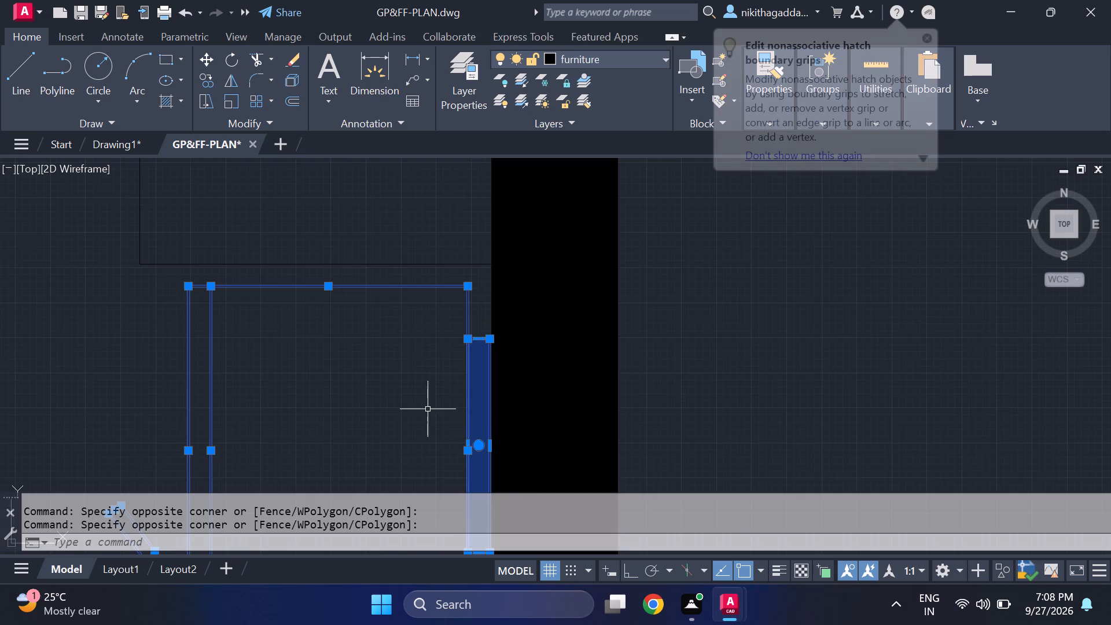
Copy the selected furniture from GP&FF-PLAN and paste it into Drawing1 in the empty area beside the floor plan.
scroll(428, 409, "down", 4)
scroll(470, 381, "down", 4)
scroll(496, 365, "up", 1)
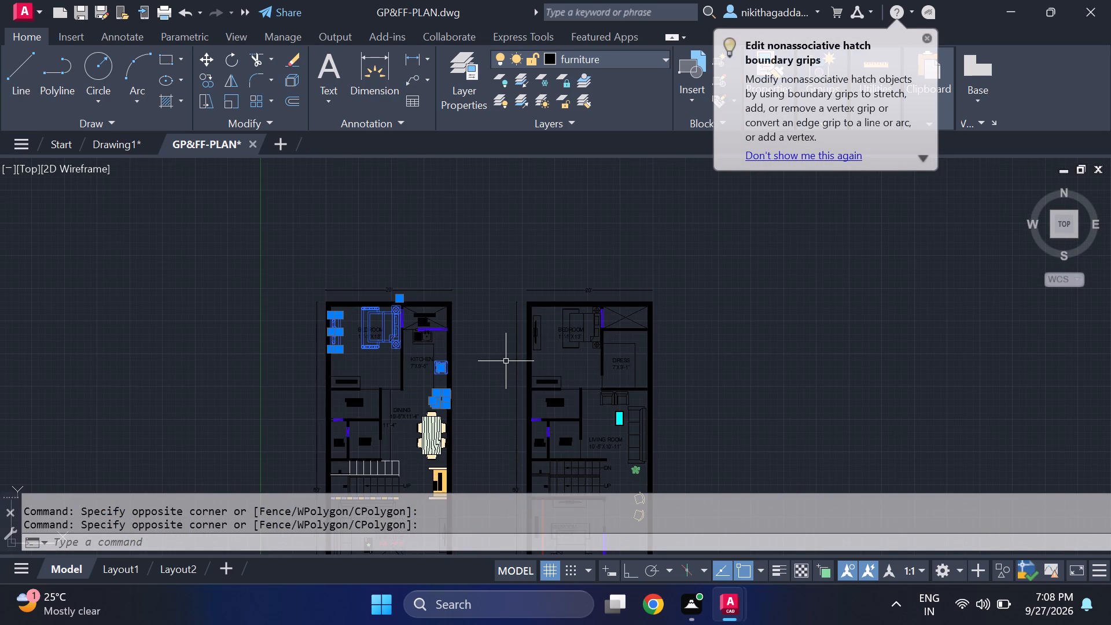
key("ctrl+c")
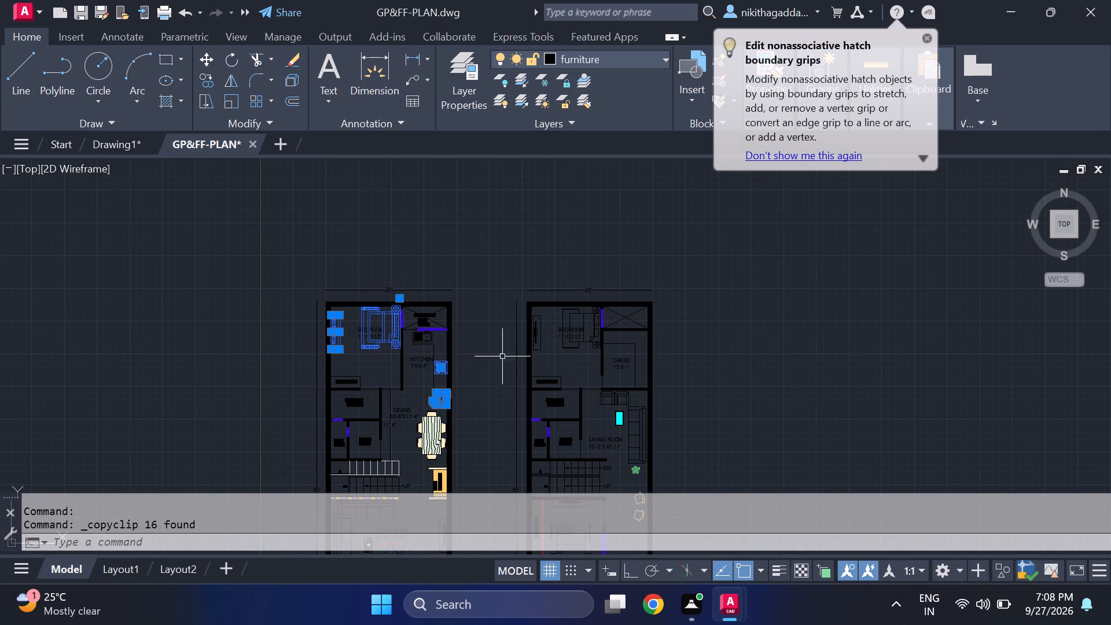
left_click(98, 139)
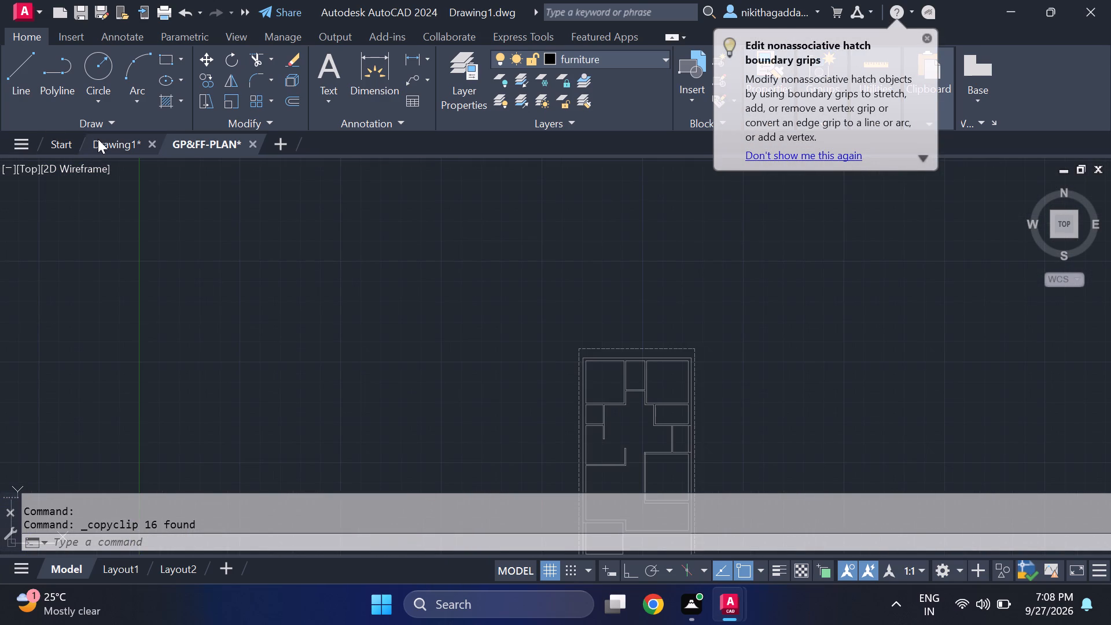
key("ctrl+v")
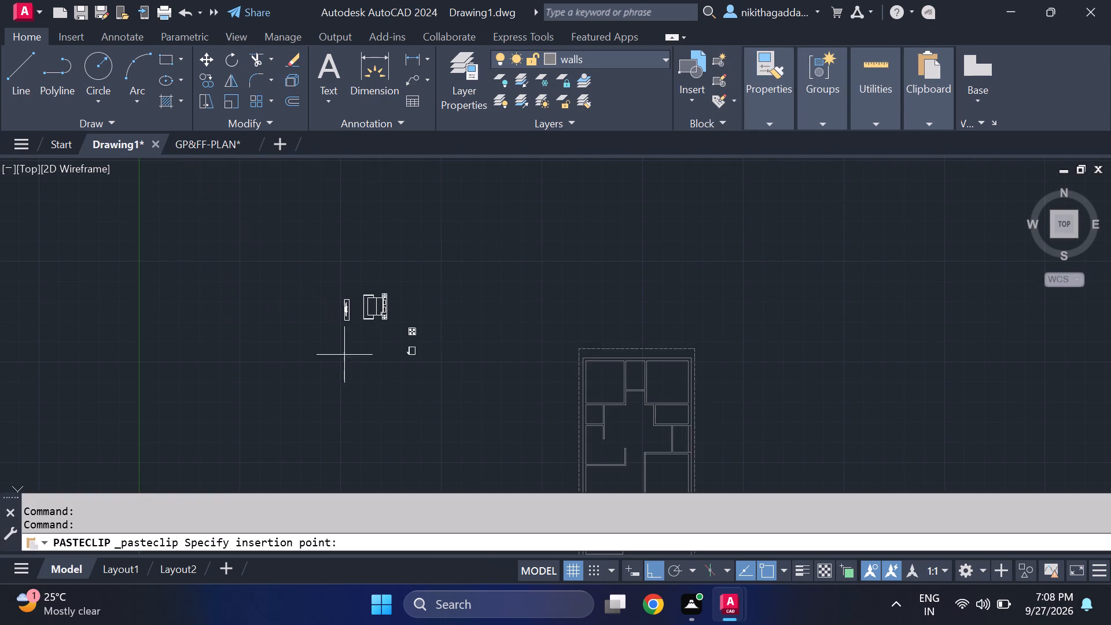
left_click(400, 390)
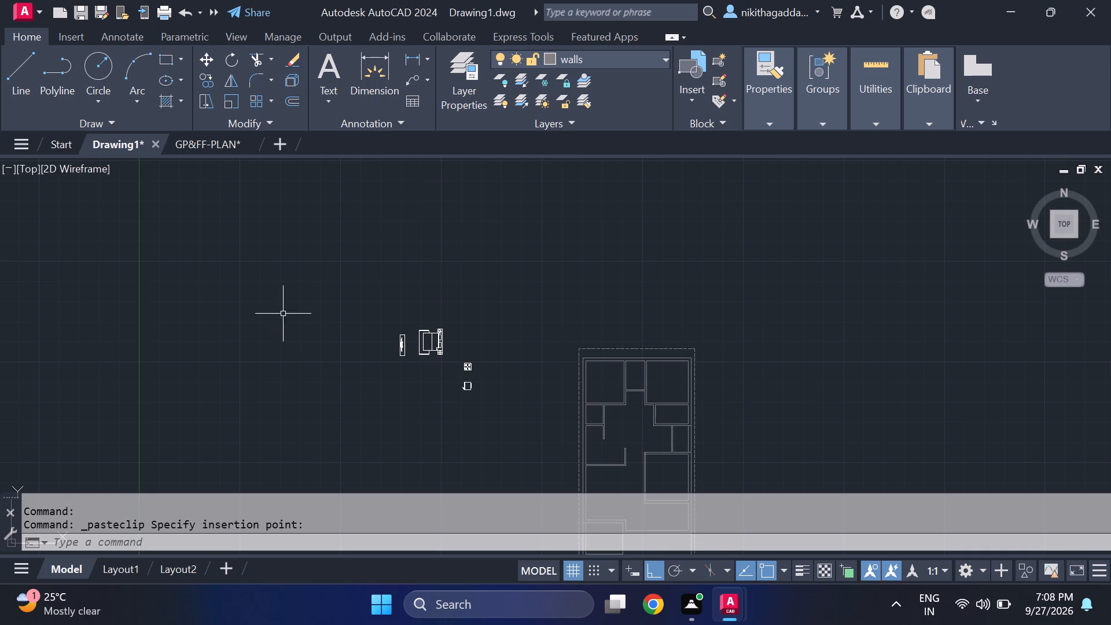
scroll(514, 365, "up", 1)
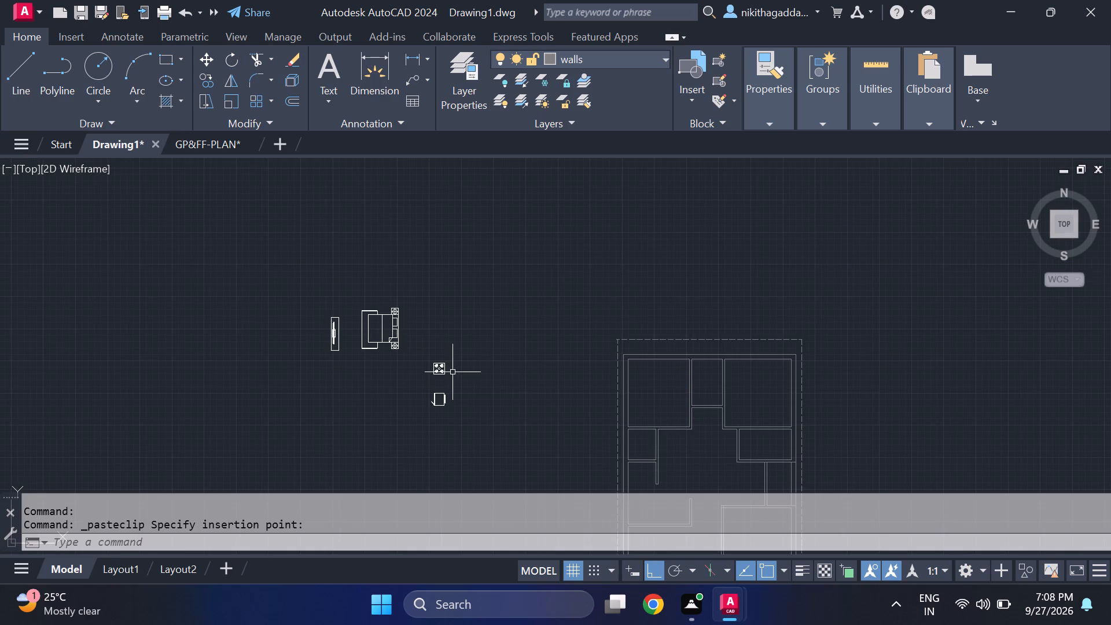
scroll(377, 395, "up", 1)
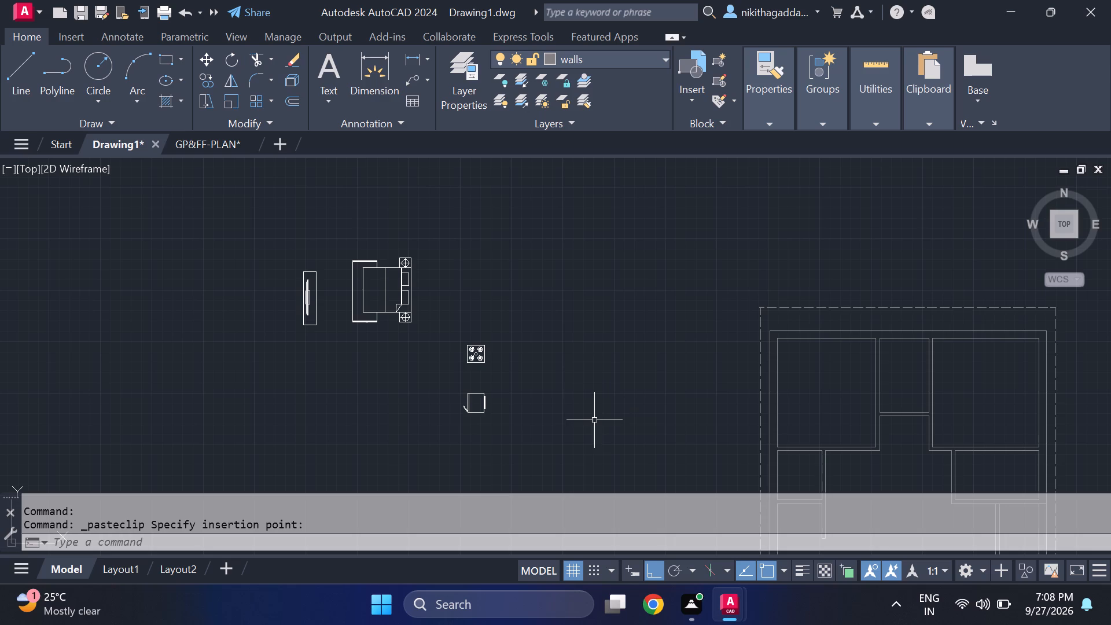
Open the drawing 30X55-HOUSE PLAN from Documents and show it in model space.
left_click(23, 138)
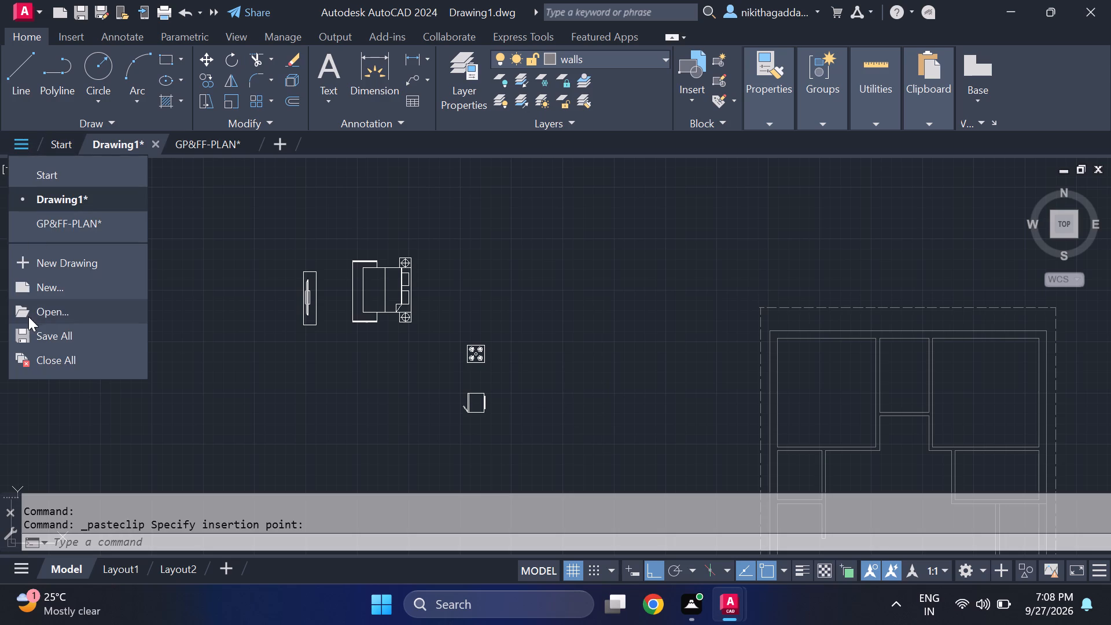
left_click(41, 311)
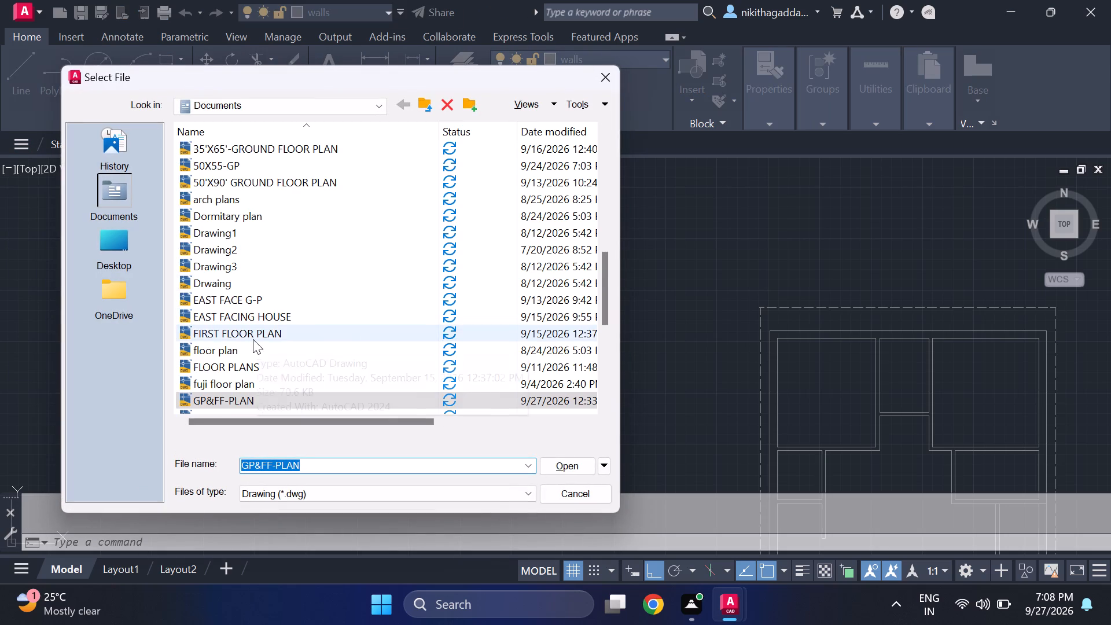
scroll(253, 339, "down", 7)
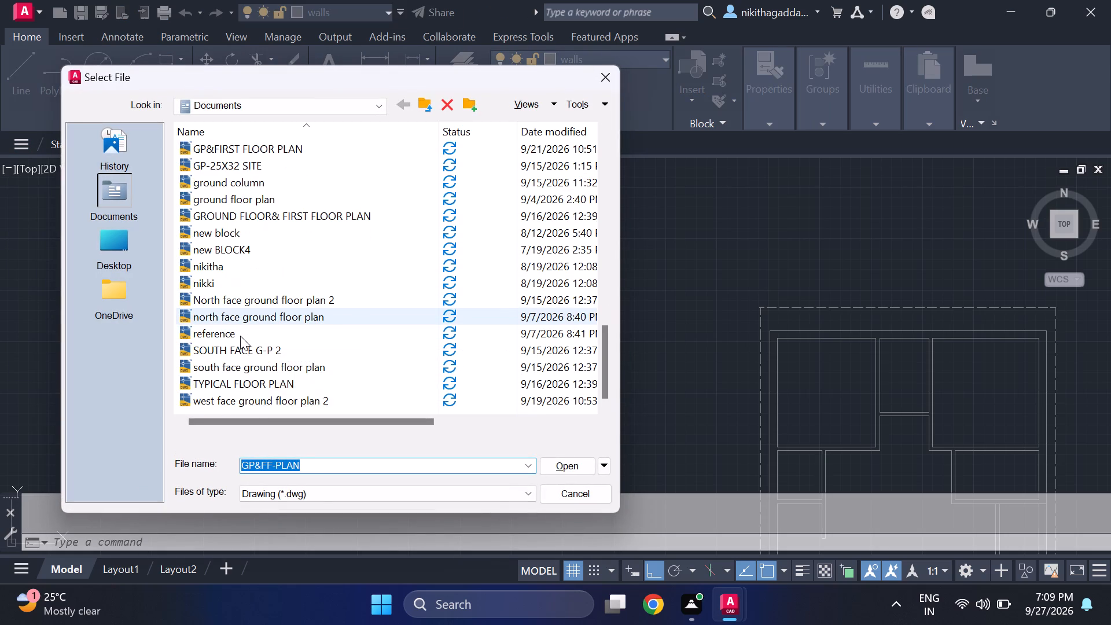
scroll(241, 336, "down", 4)
scroll(248, 309, "up", 5)
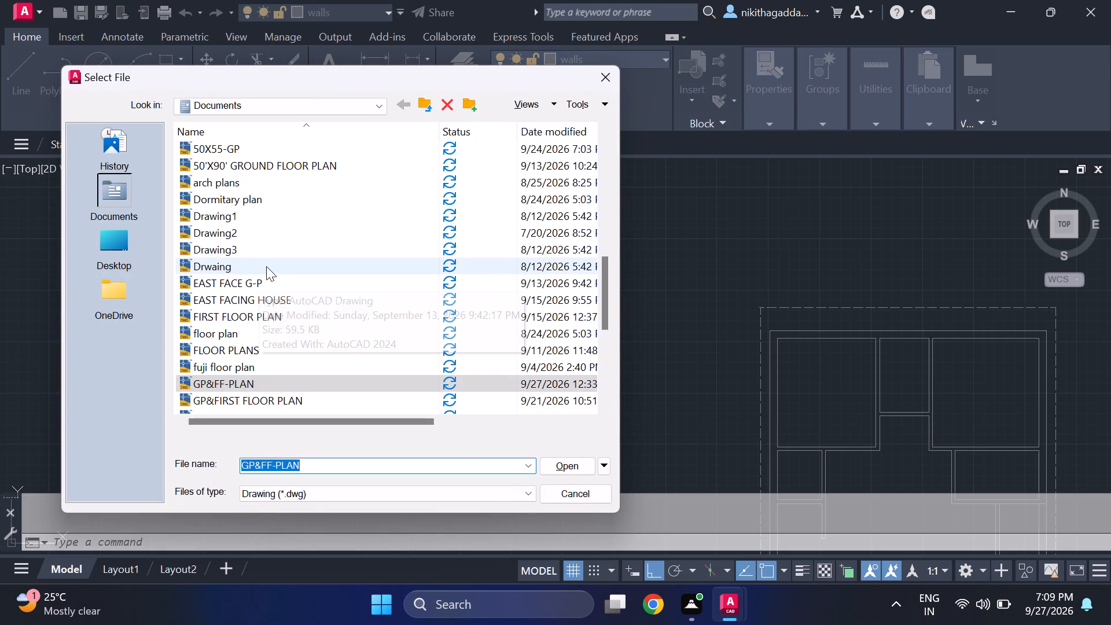
scroll(267, 266, "up", 3)
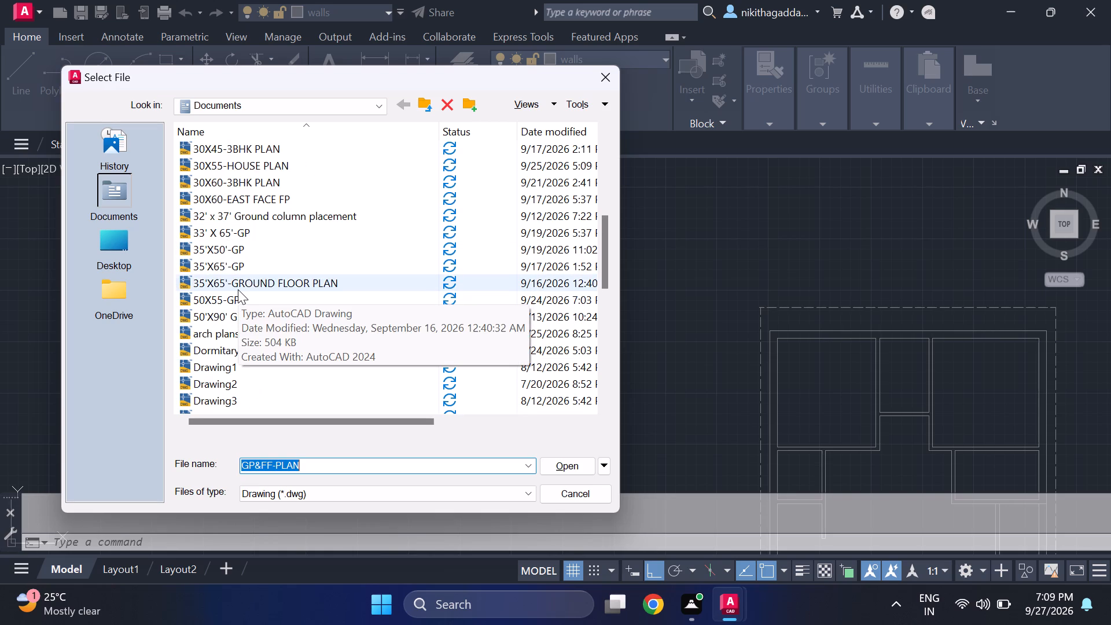
scroll(238, 289, "up", 1)
left_click(211, 213)
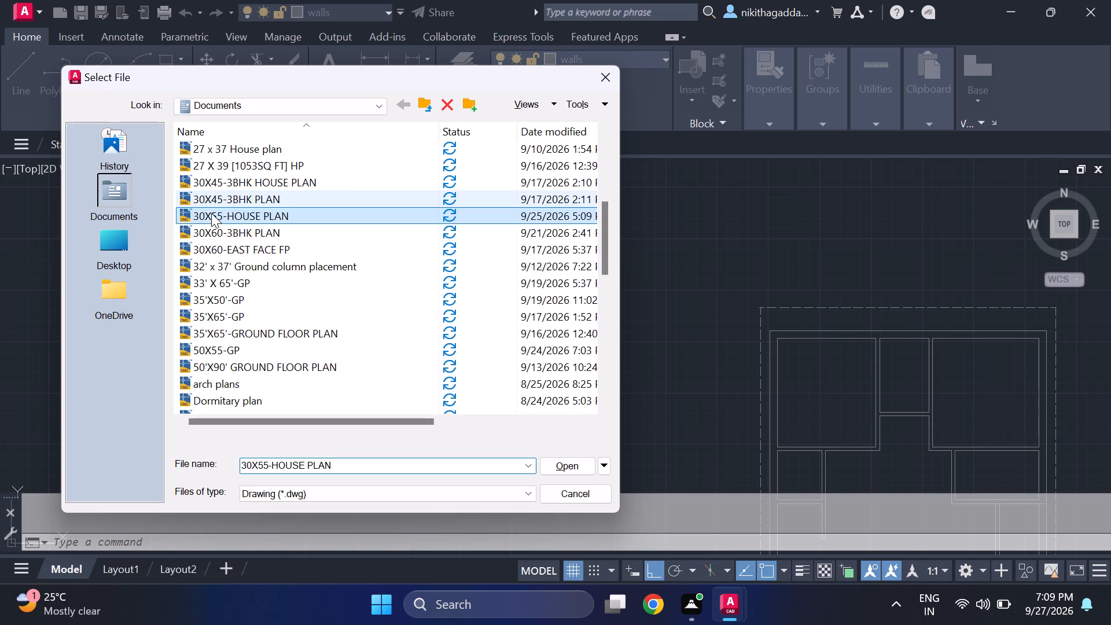
left_click(547, 465)
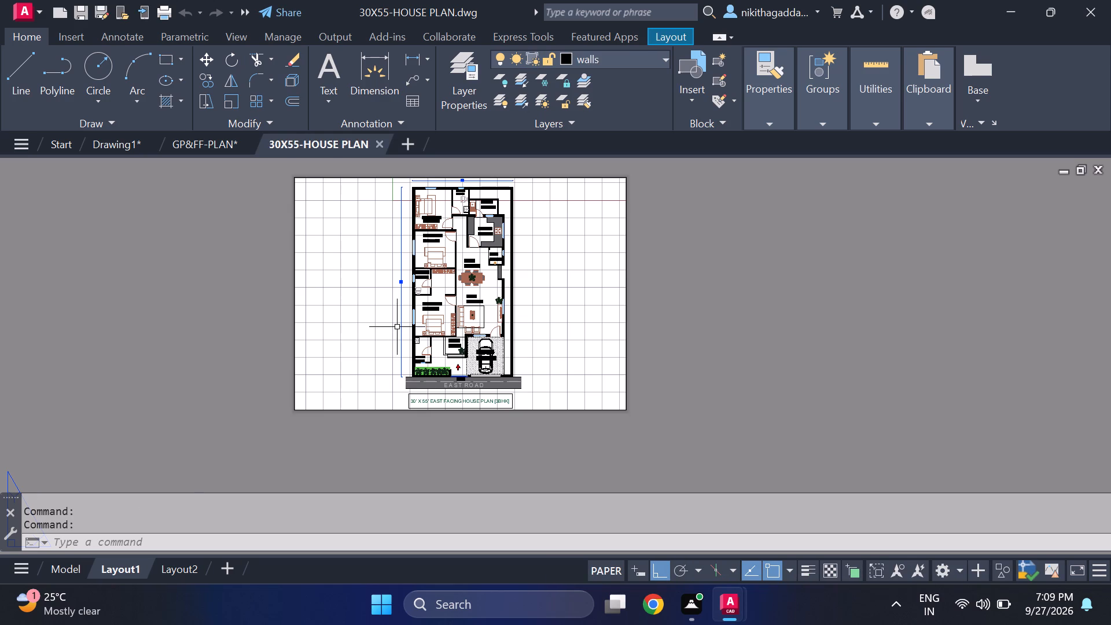
left_click(65, 576)
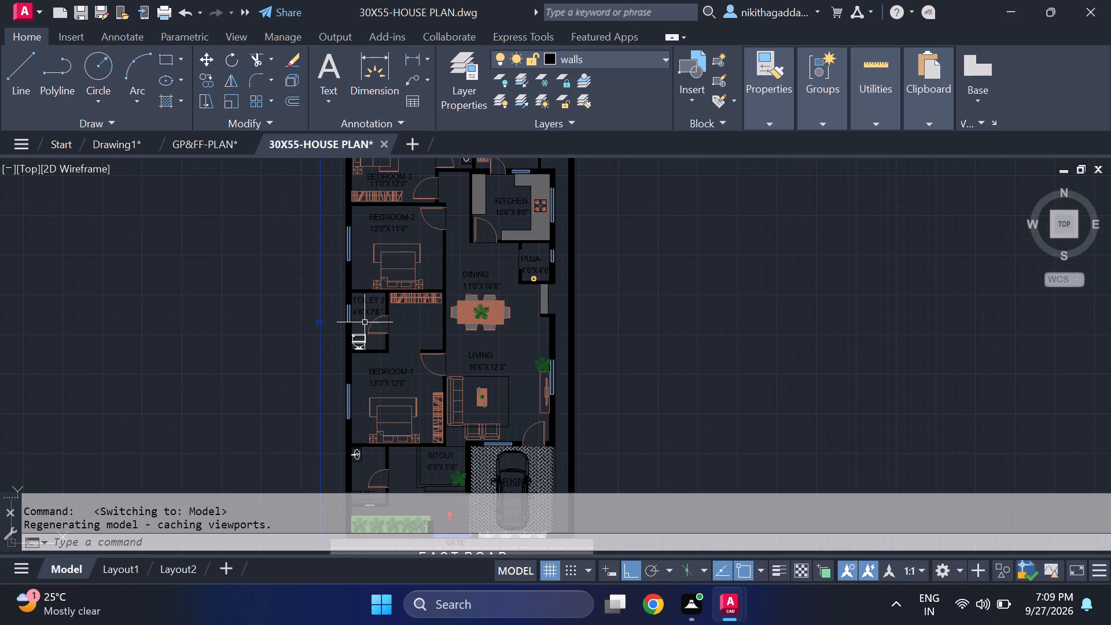
Select the complete washbasin in Toilet 3, including its counter edges, bowl, drain and tap.
middle_click_drag(462, 283, 478, 423)
scroll(498, 296, "up", 1)
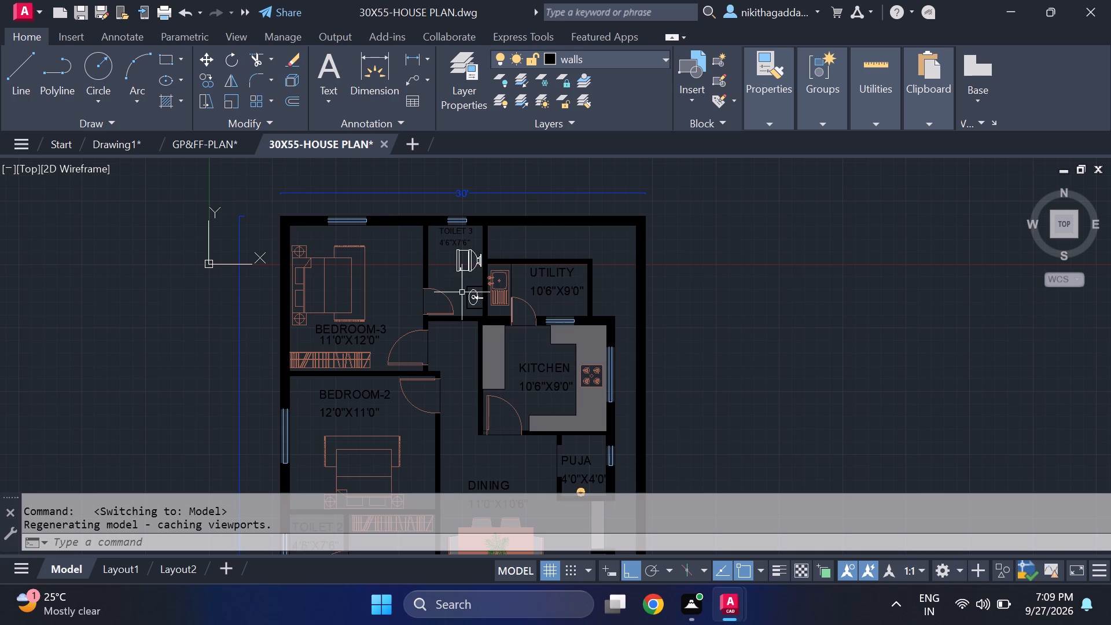
scroll(462, 293, "up", 4)
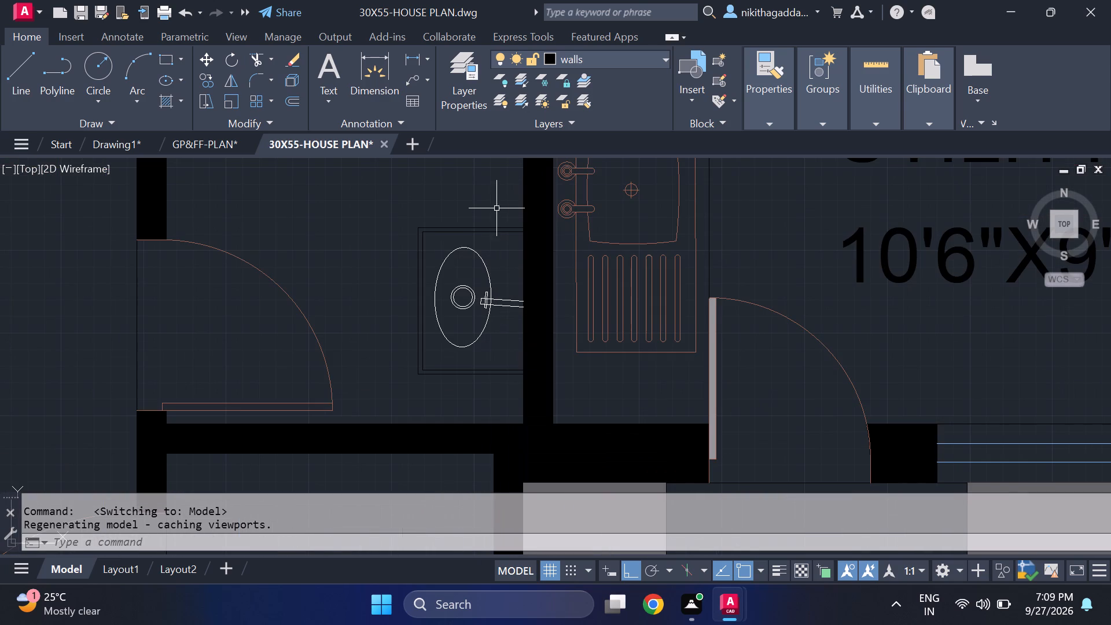
left_click_drag(496, 207, 496, 212)
left_click(398, 389)
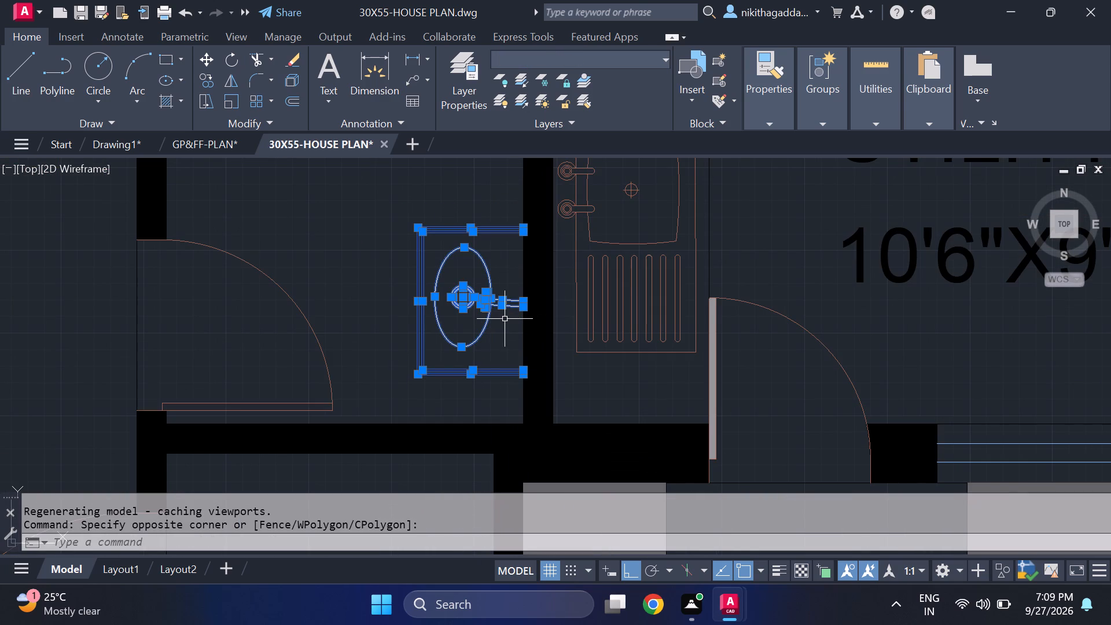
Add the living room's long sofa, two armchairs and coffee table with its decorations to the selection.
scroll(502, 321, "down", 4)
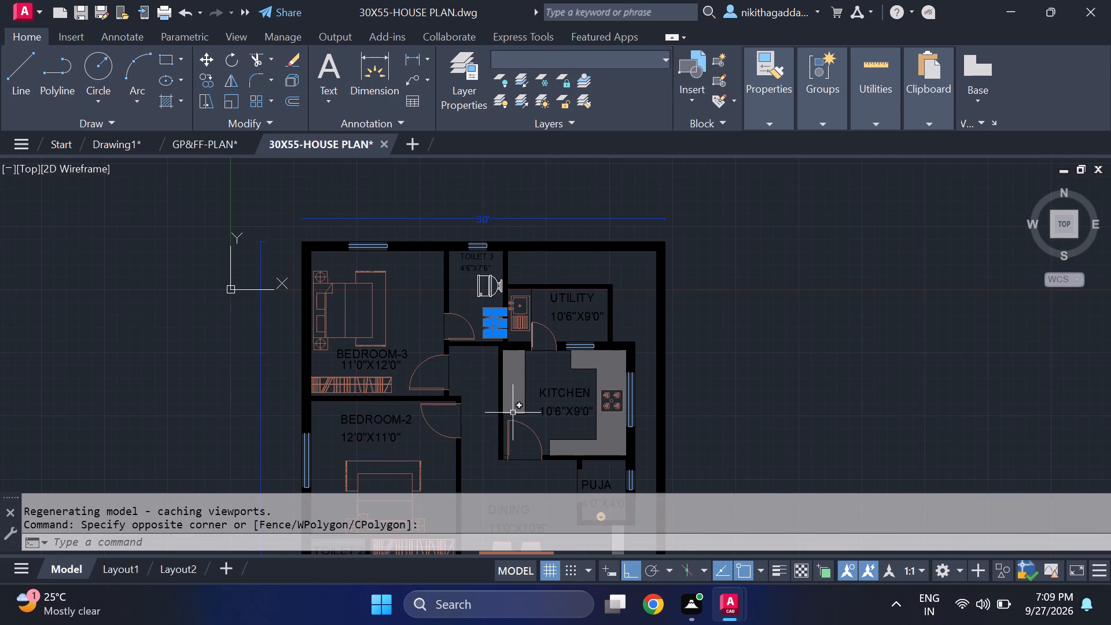
middle_click_drag(513, 413, 586, 331)
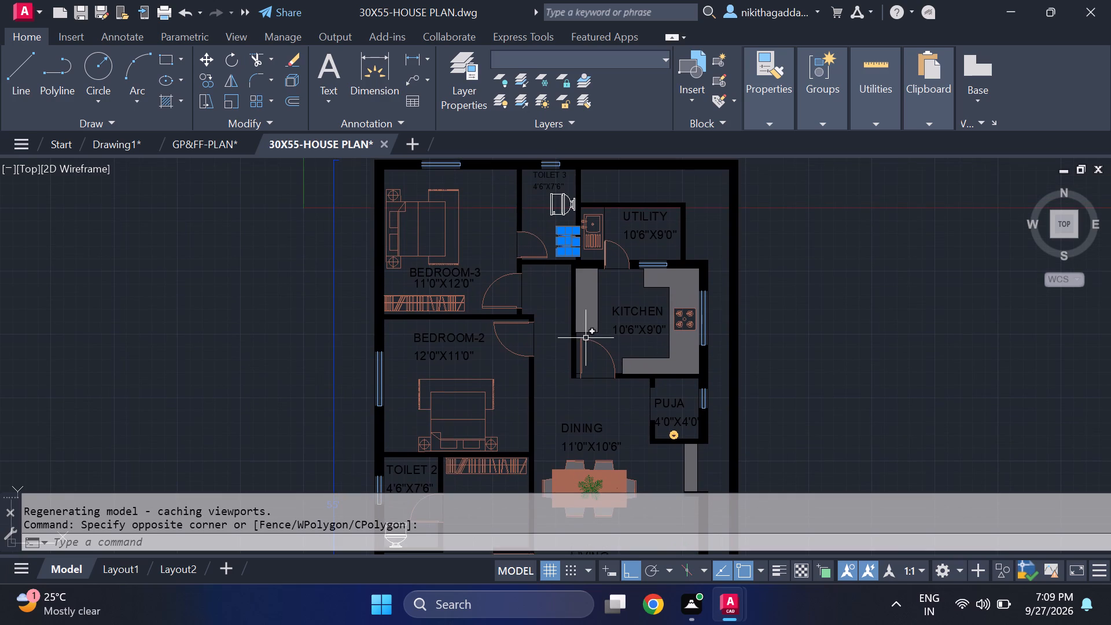
middle_click_drag(586, 338, 588, 299)
middle_click_drag(595, 402, 574, 311)
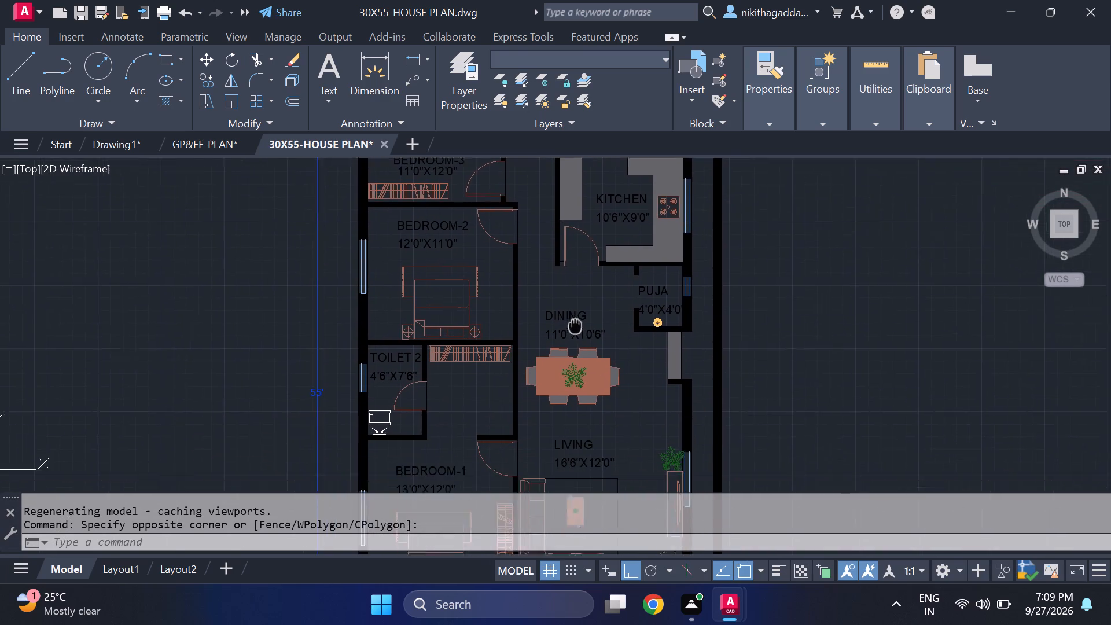
middle_click_drag(574, 311, 564, 260)
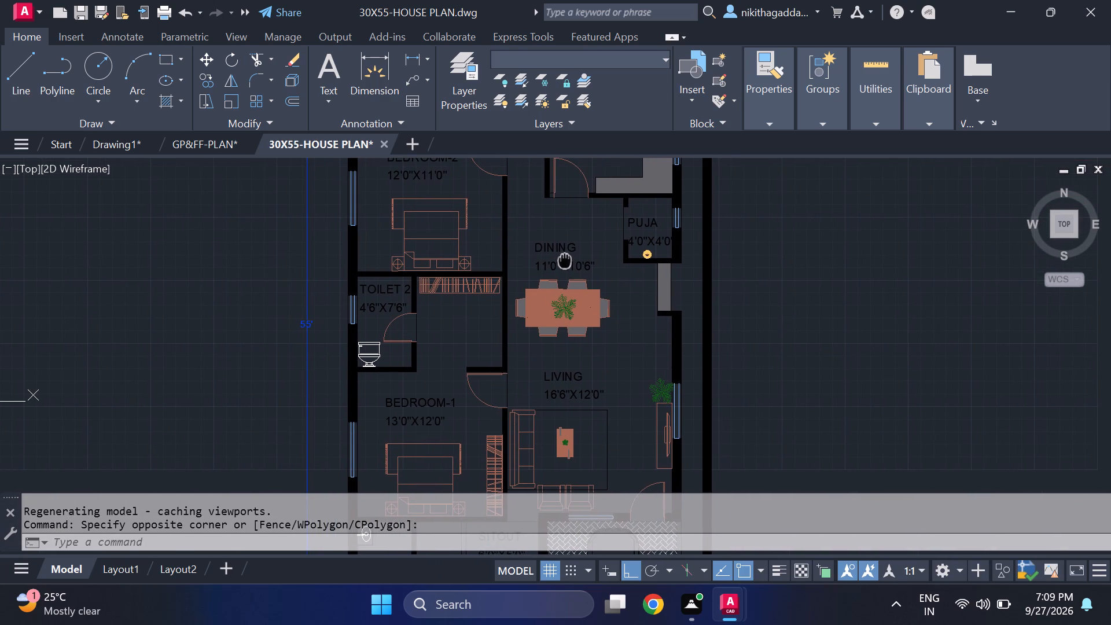
middle_click_drag(564, 260, 534, 223)
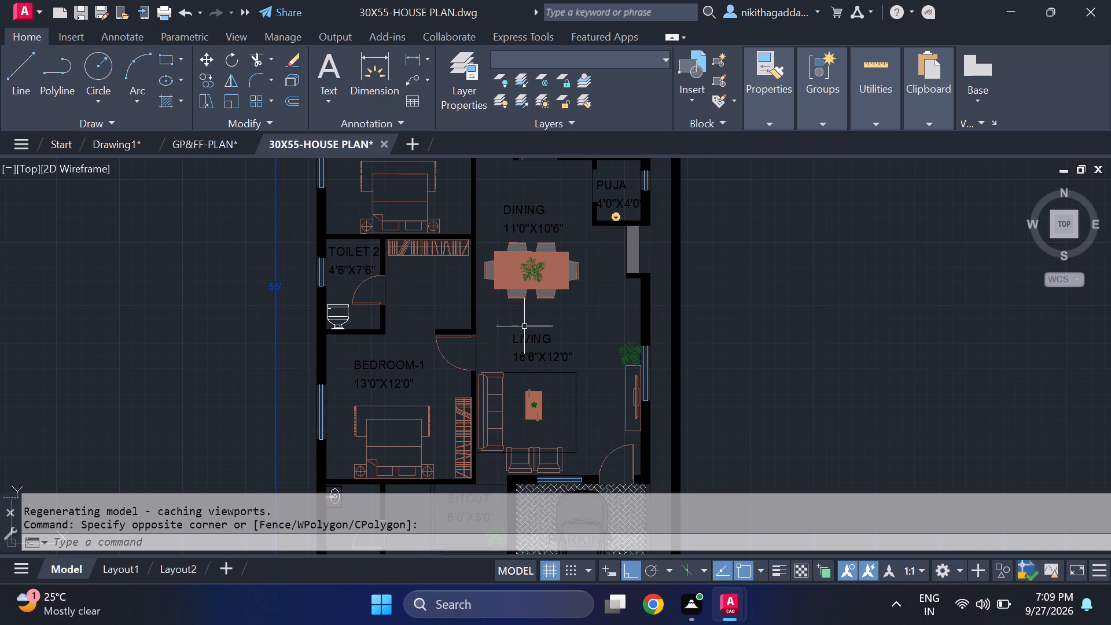
middle_click_drag(525, 445, 520, 379)
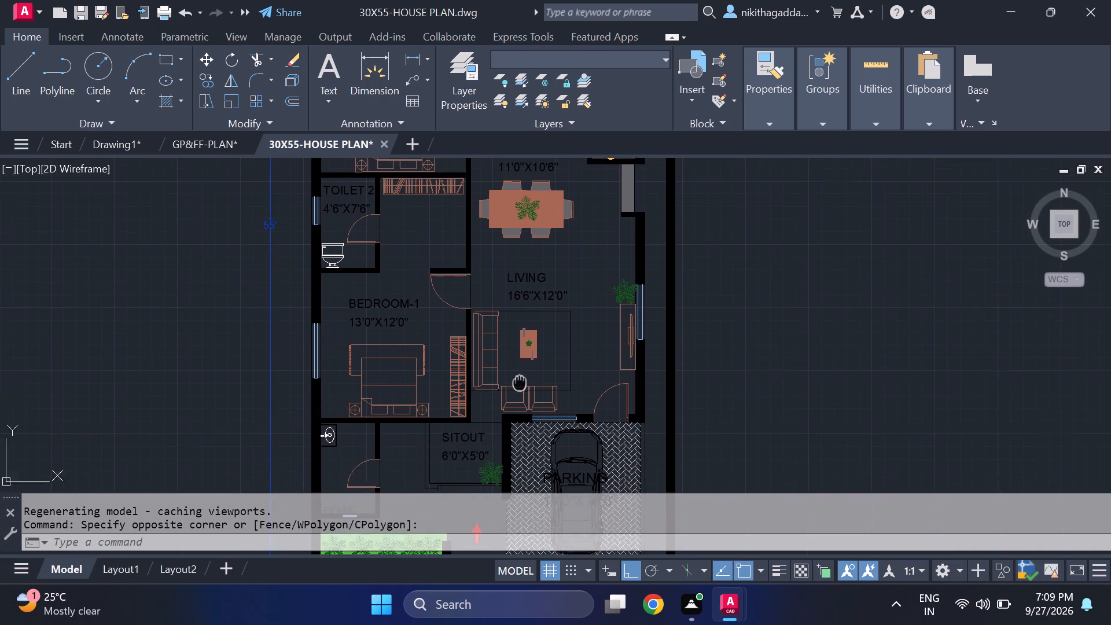
middle_click_drag(520, 379, 518, 371)
scroll(530, 373, "up", 1)
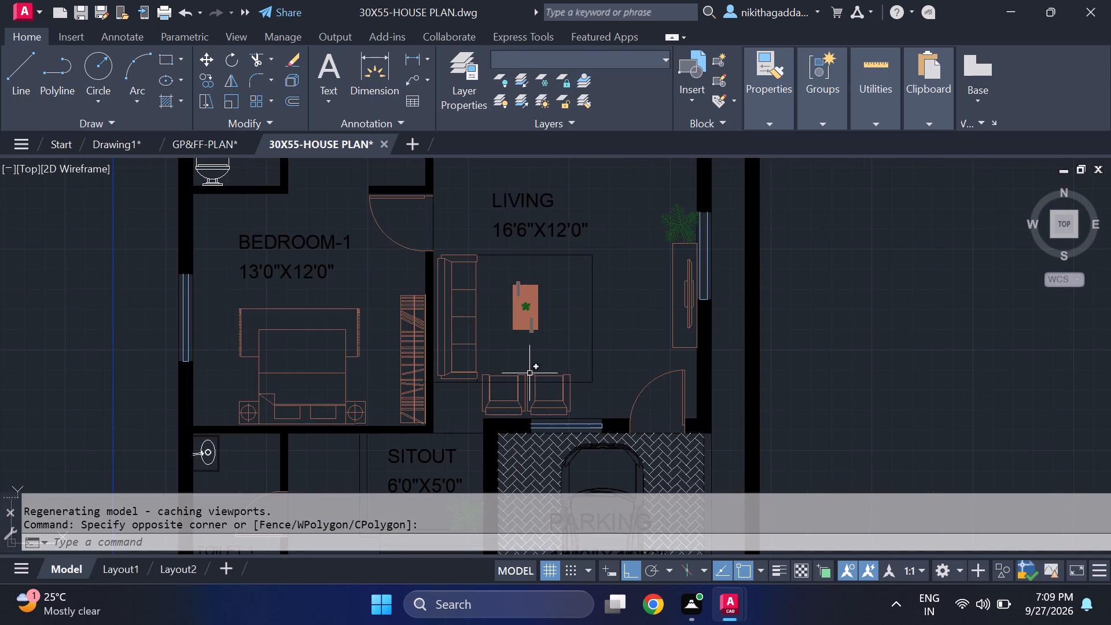
left_click_drag(585, 396, 572, 402)
left_click(474, 402)
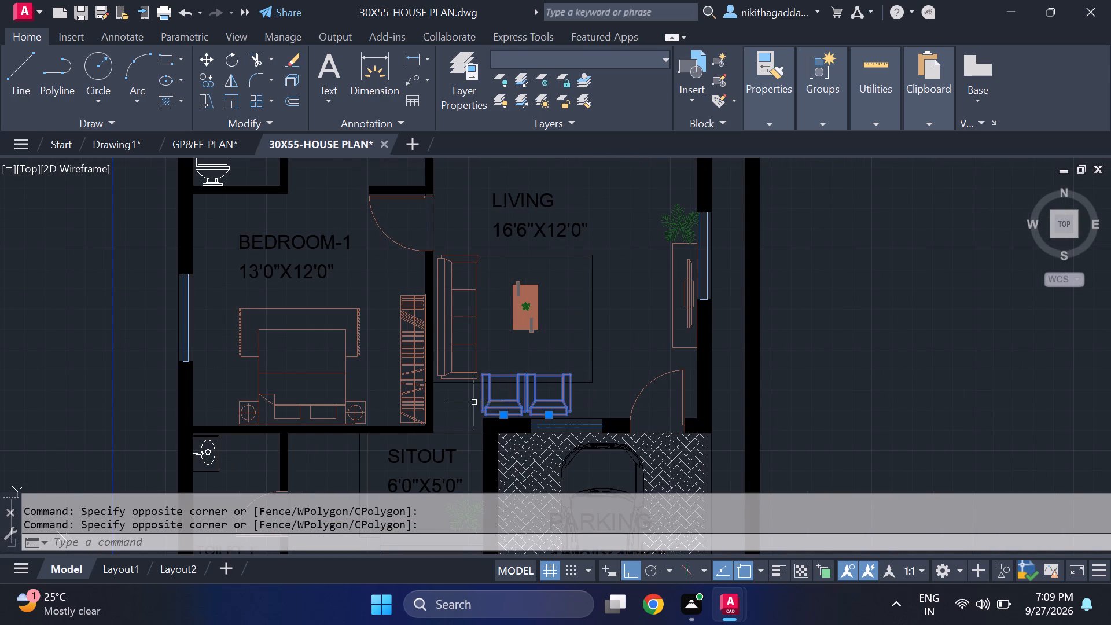
left_click_drag(491, 297, 485, 303)
left_click(453, 357)
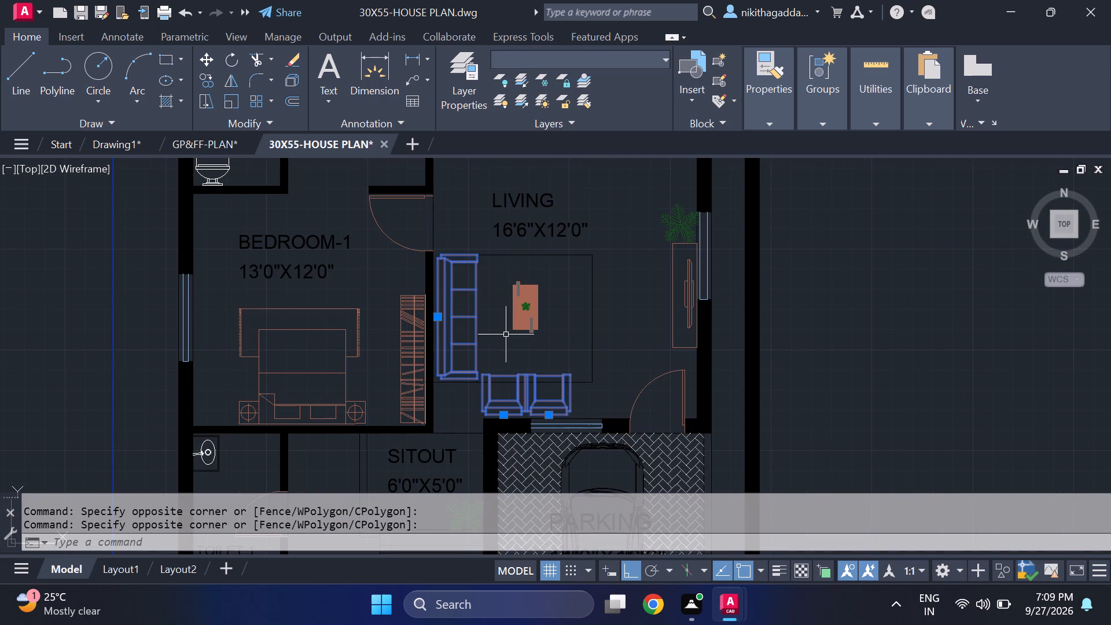
left_click(550, 284)
left_click(485, 348)
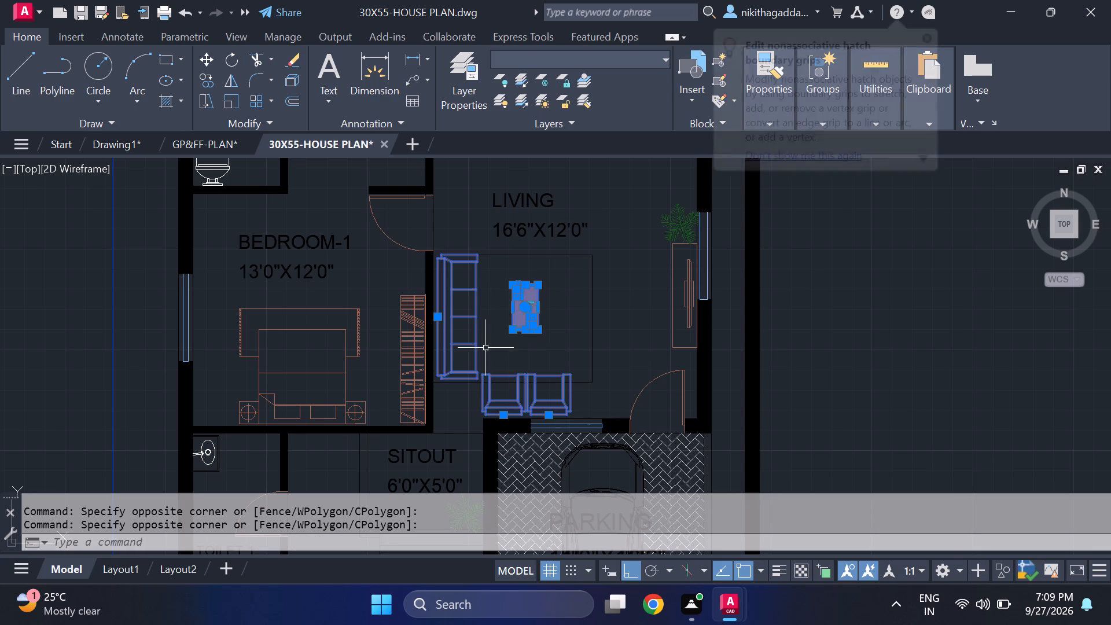
Add the living room's TV cabinet and the television on it to the selection.
scroll(685, 254, "up", 2)
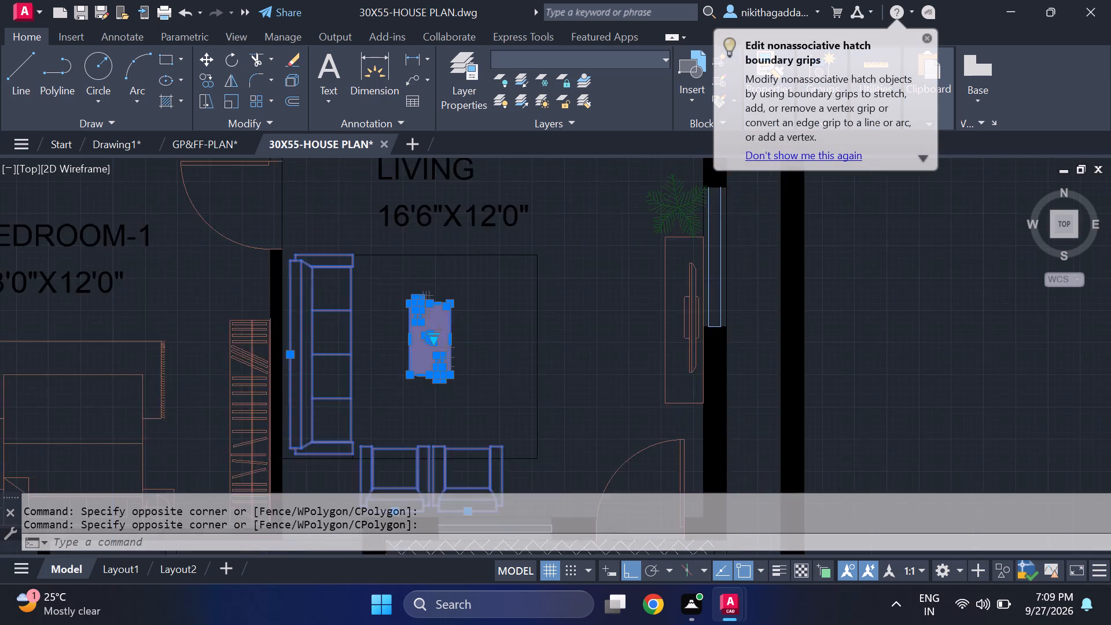
left_click(672, 223)
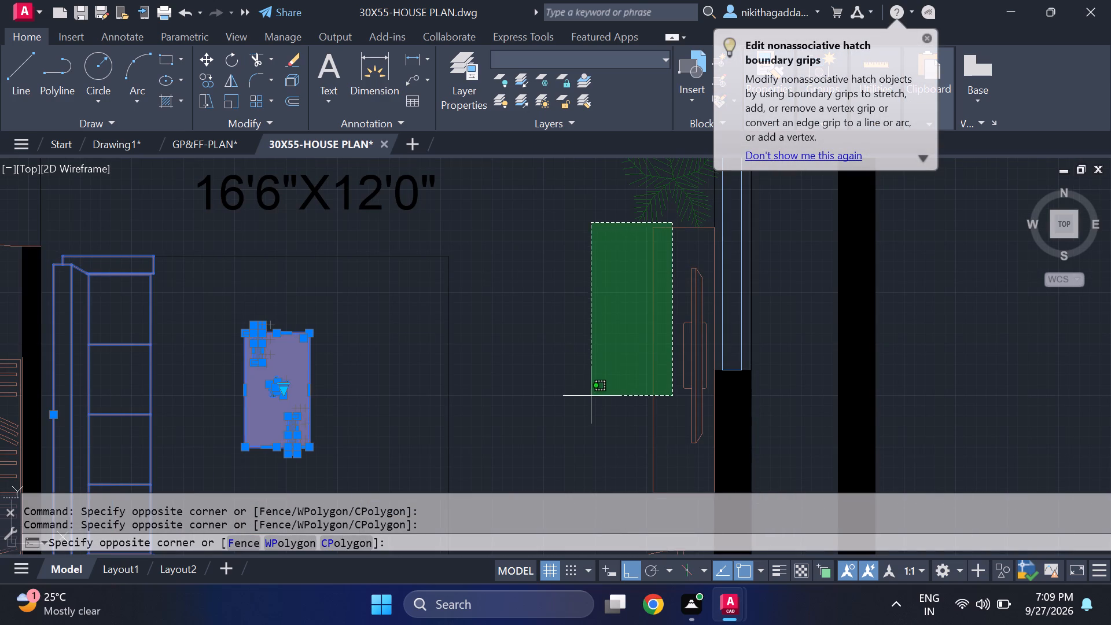
left_click(591, 398)
left_click(713, 288)
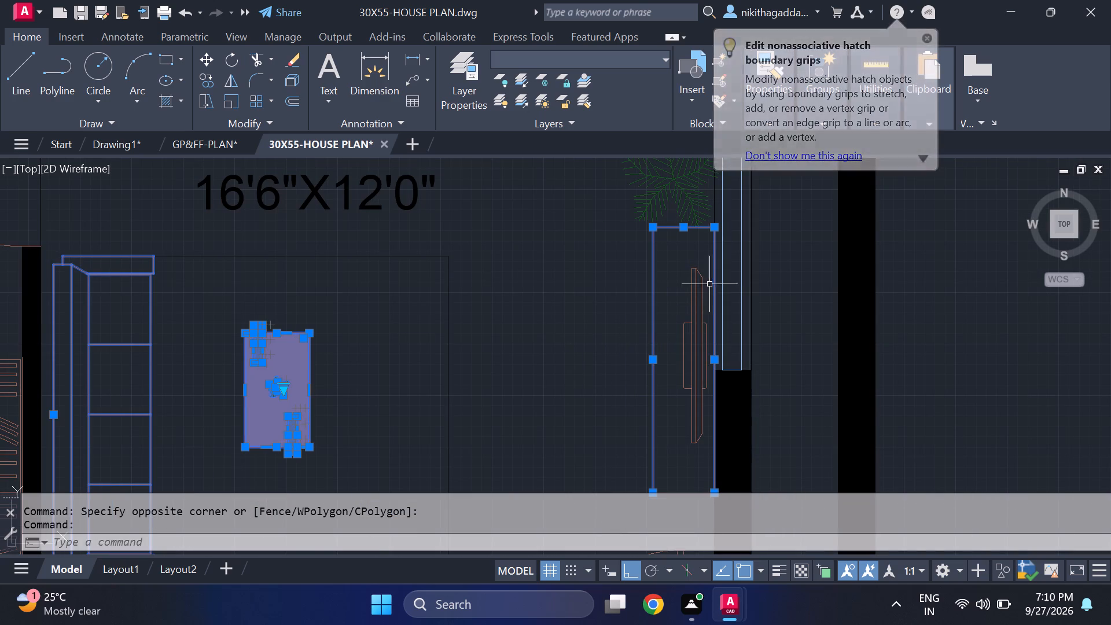
left_click(705, 259)
left_click(664, 406)
scroll(663, 389, "down", 4)
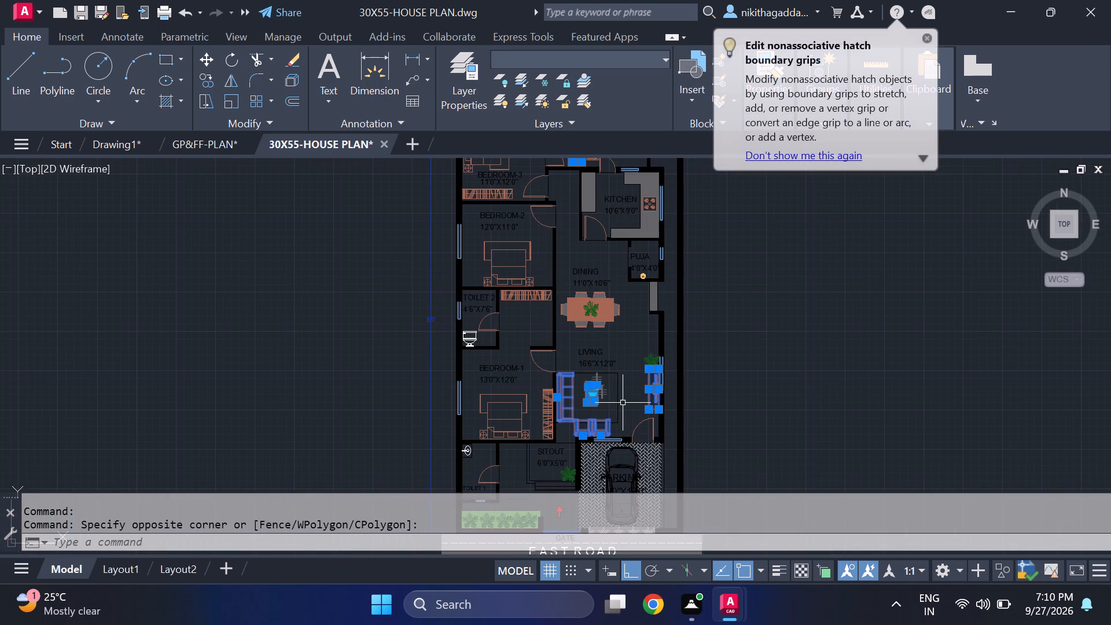
Add any remaining edges at the lower end of the living room's TV cabinet to the selection.
scroll(624, 403, "up", 3)
left_click(740, 419)
left_click(701, 451)
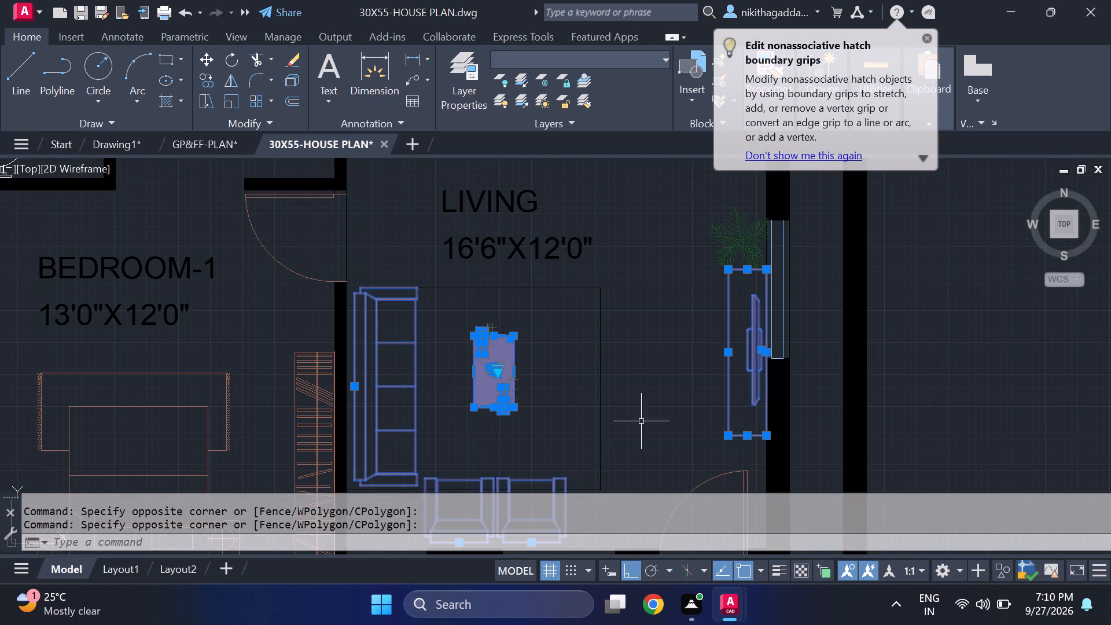
Add the complete wardrobe in Bedroom-3, including its outline, rail and hanging clothes, to the selection.
scroll(310, 356, "down", 1)
middle_click_drag(305, 365, 378, 347)
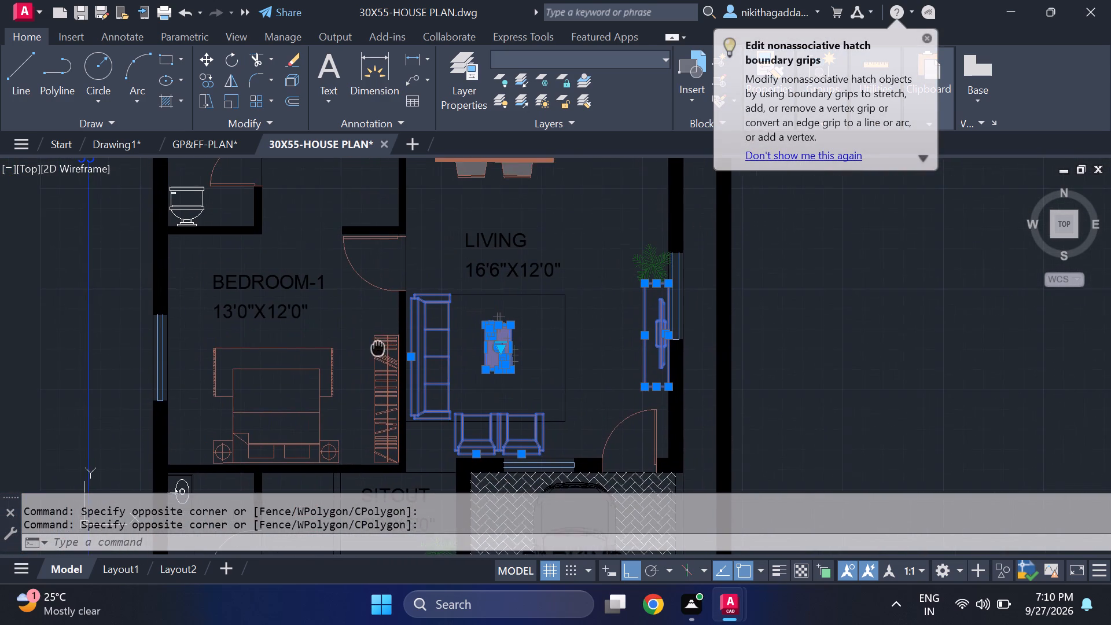
middle_click_drag(378, 347, 382, 337)
middle_click_drag(389, 314, 391, 315)
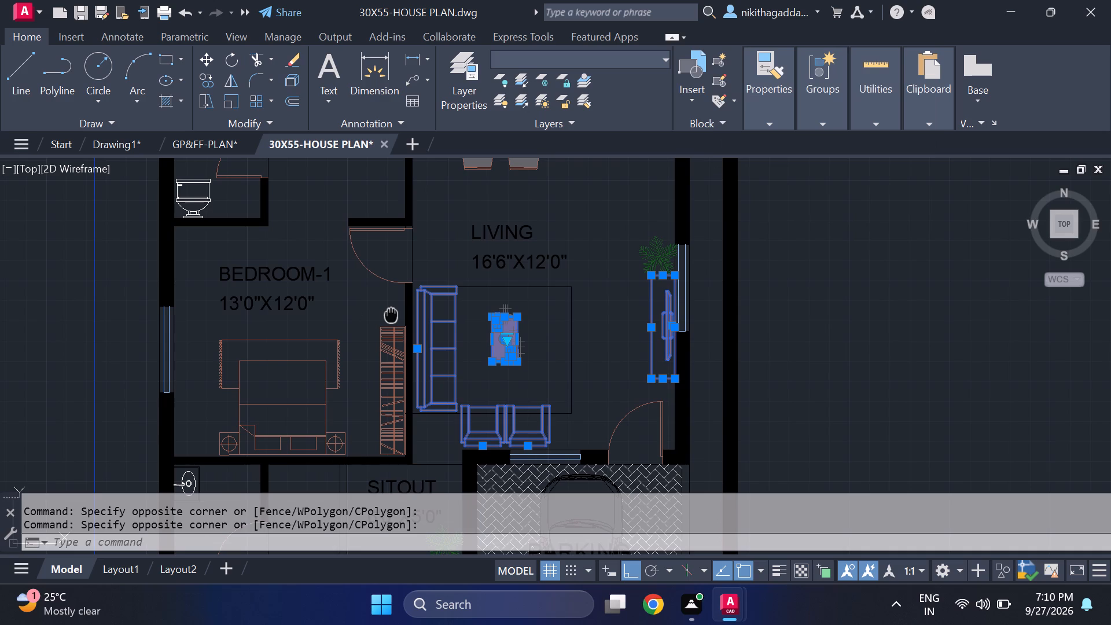
middle_click_drag(391, 315, 406, 409)
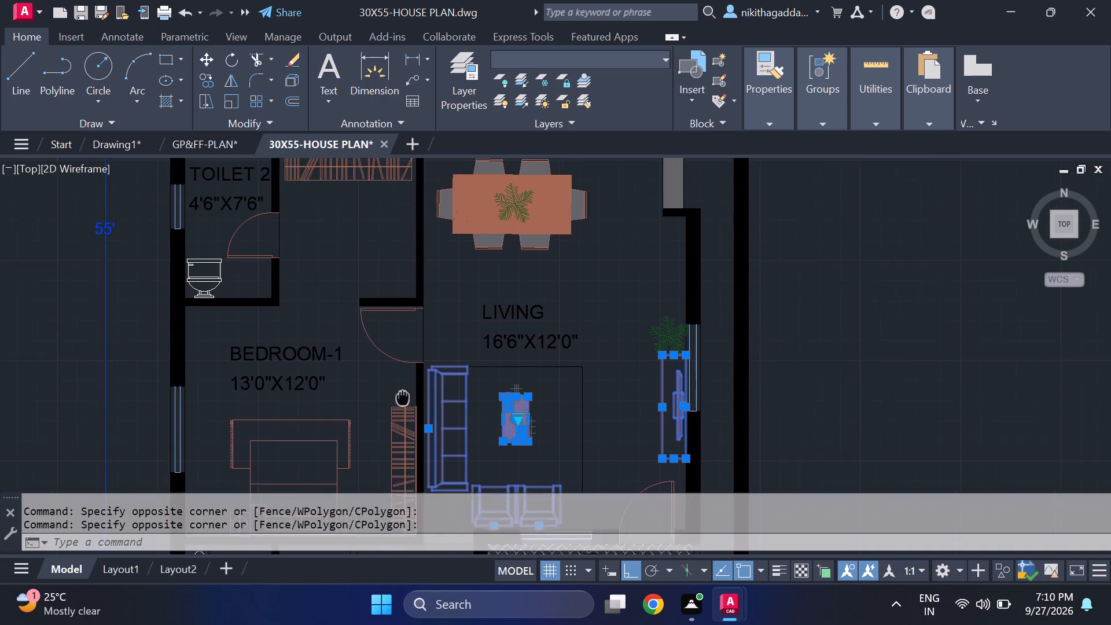
middle_click_drag(406, 409, 412, 429)
scroll(374, 356, "down", 1)
middle_click_drag(360, 248, 378, 427)
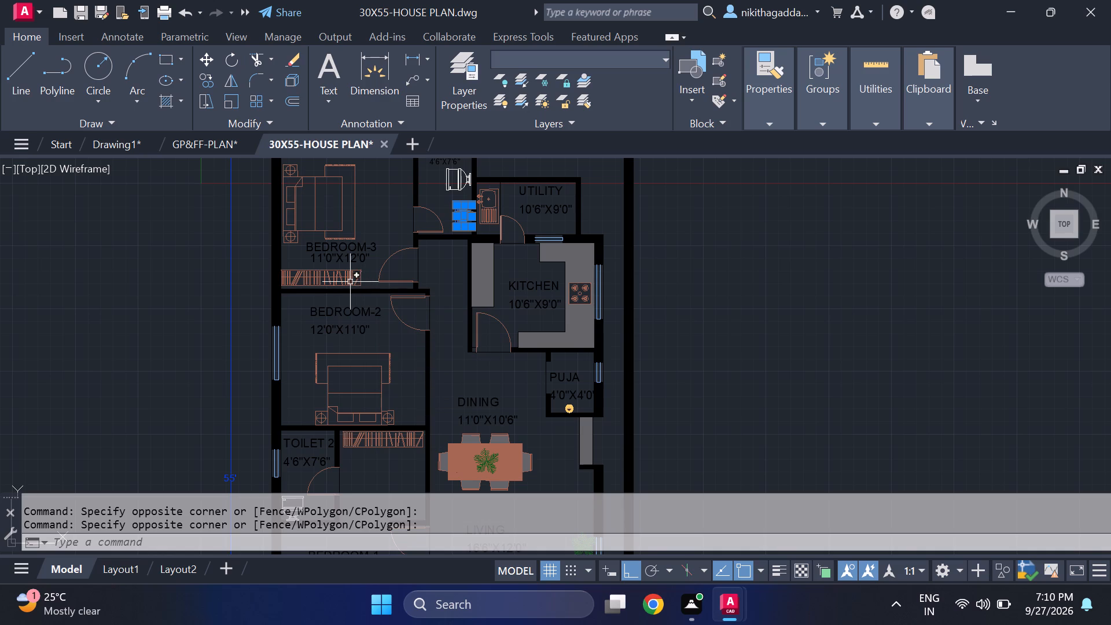
scroll(343, 268, "up", 2)
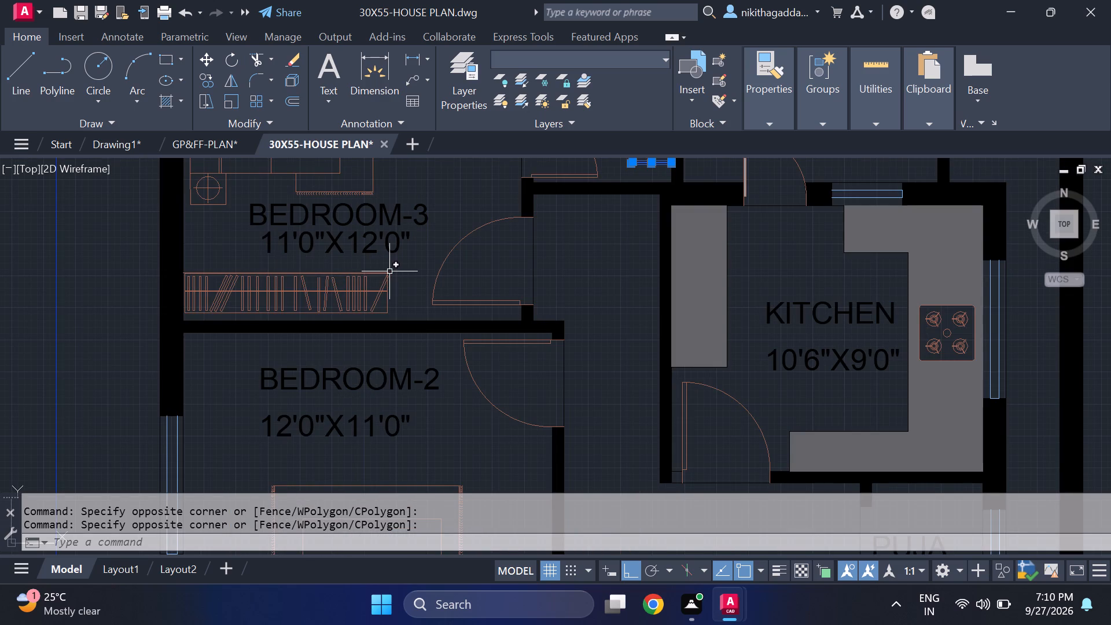
left_click(399, 266)
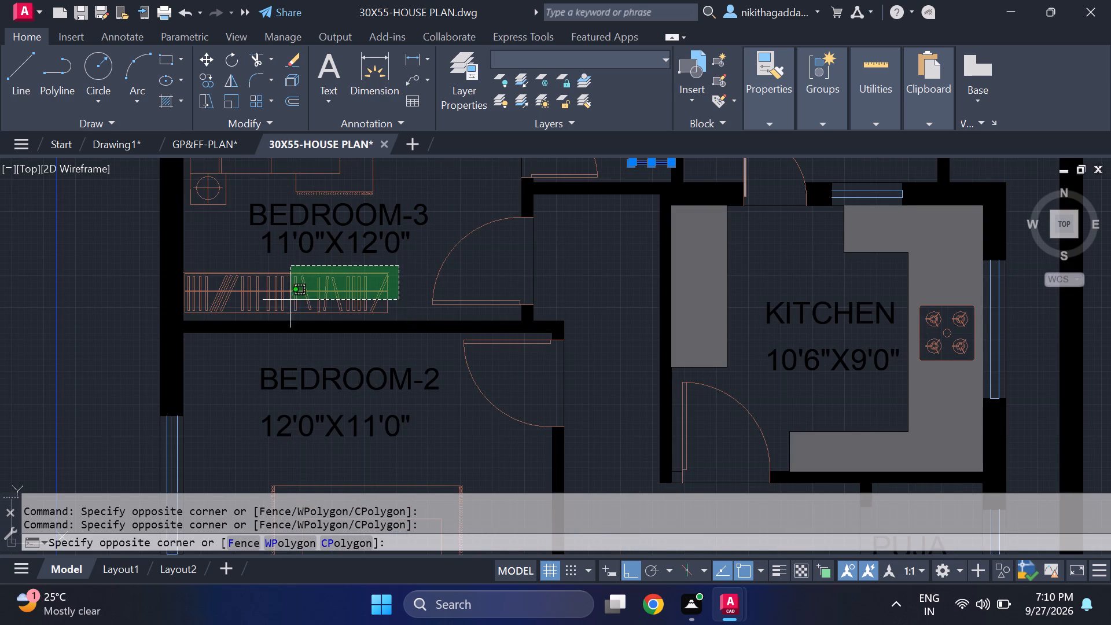
left_click(192, 317)
scroll(183, 301, "up", 4)
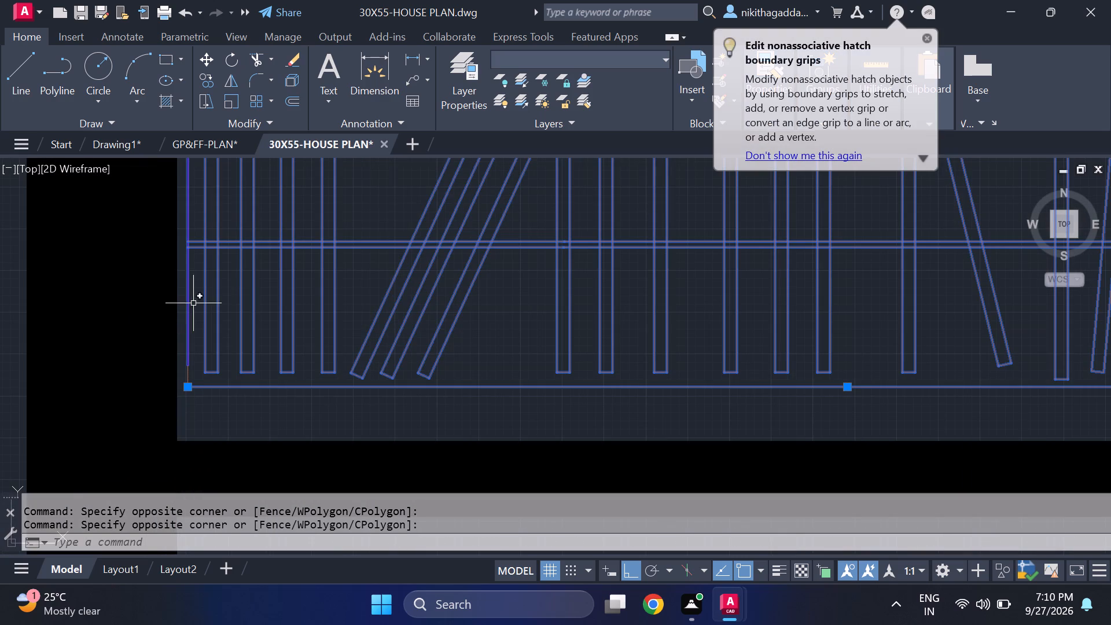
left_click(194, 377)
left_click(186, 381)
scroll(287, 329, "down", 3)
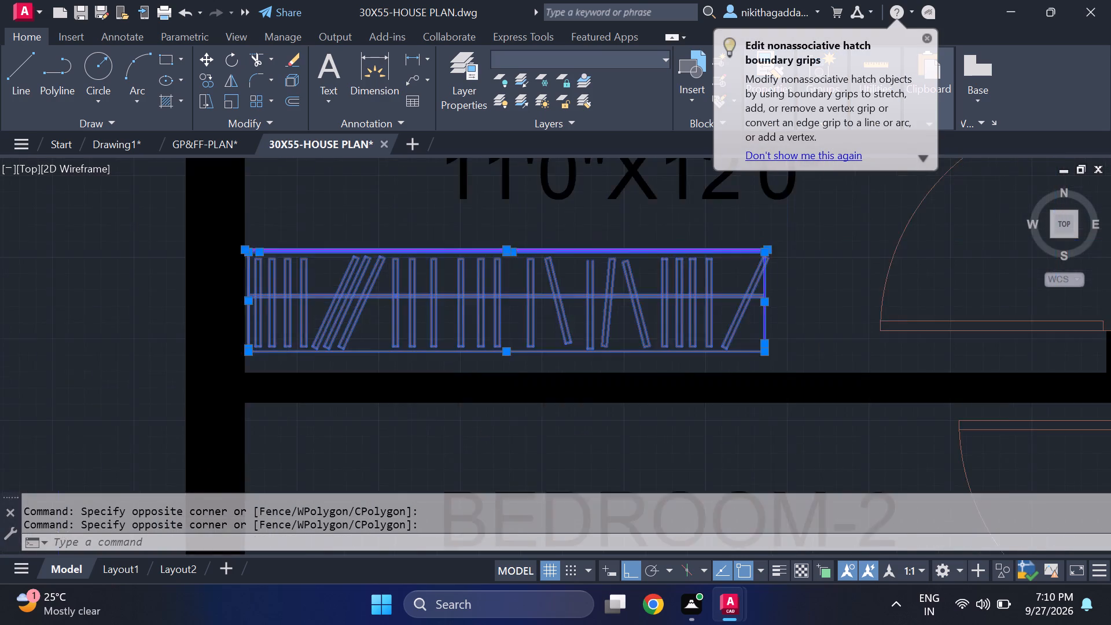
scroll(502, 355, "up", 2)
scroll(705, 334, "down", 2)
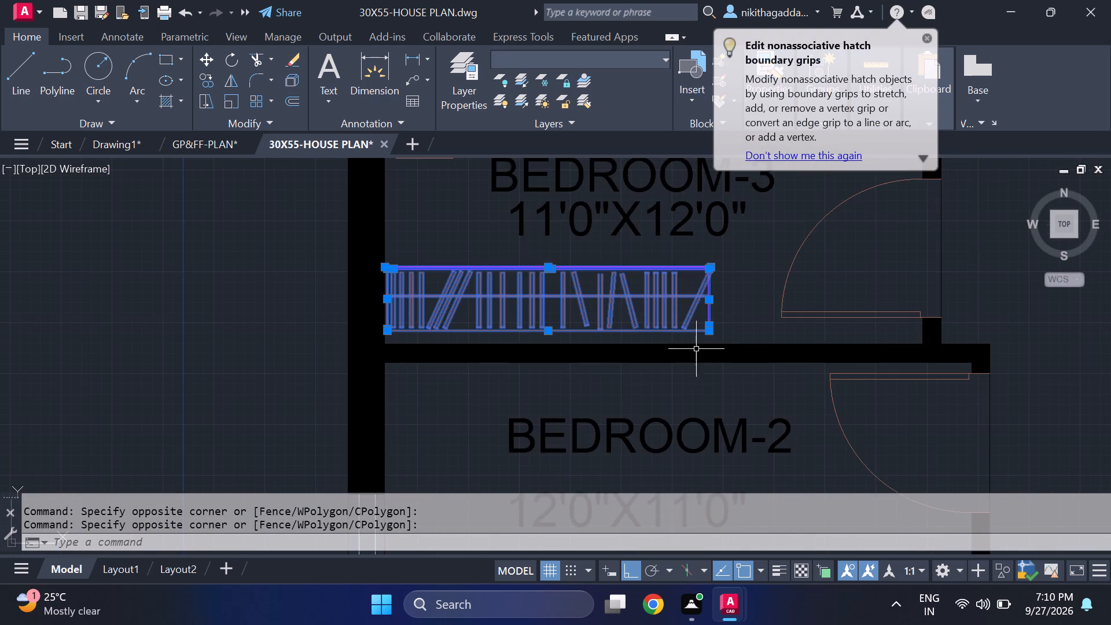
Add the dining table with its six chairs, wood-grain fill and centre plant to the selection.
scroll(684, 364, "down", 3)
middle_click_drag(664, 414, 609, 334)
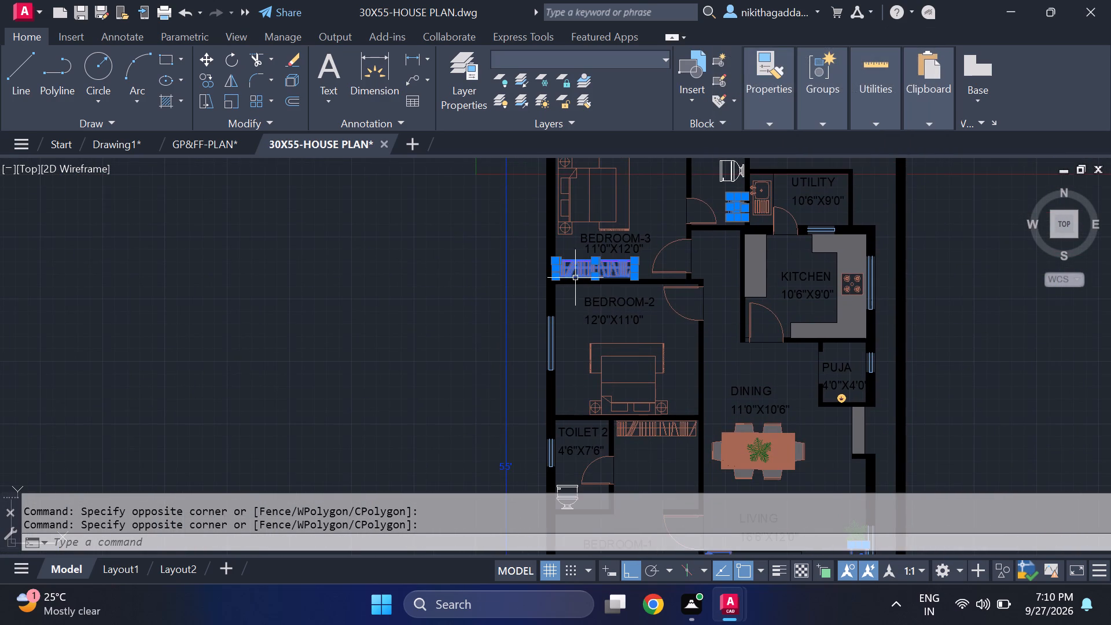
scroll(621, 324, "down", 2)
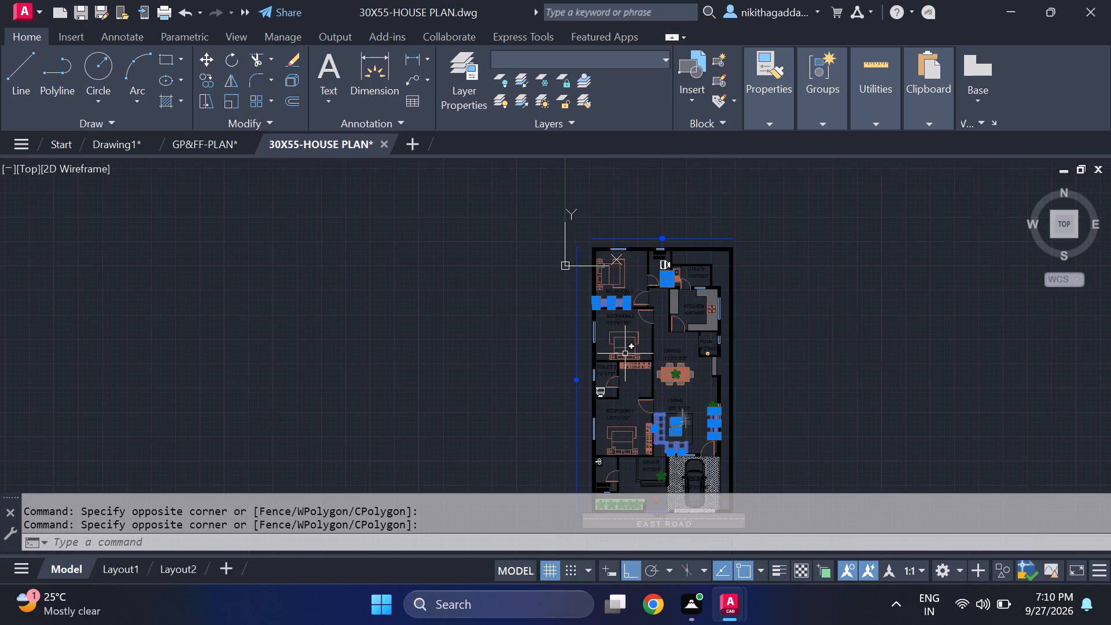
scroll(626, 356, "down", 1)
middle_click_drag(627, 358, 561, 308)
scroll(541, 301, "up", 2)
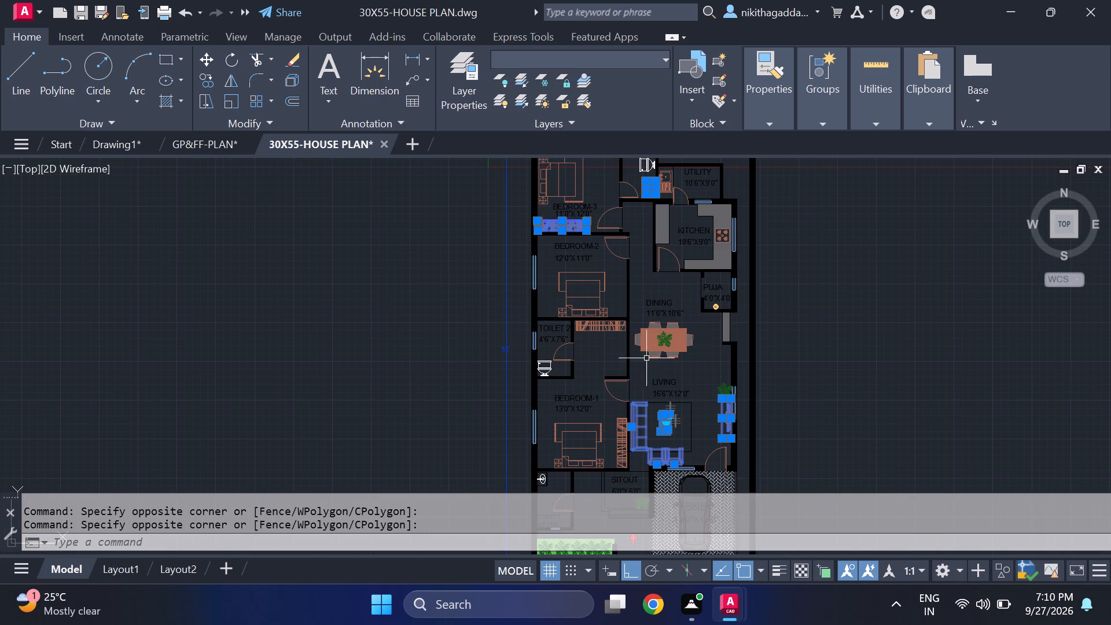
scroll(726, 287, "up", 1)
scroll(702, 292, "down", 2)
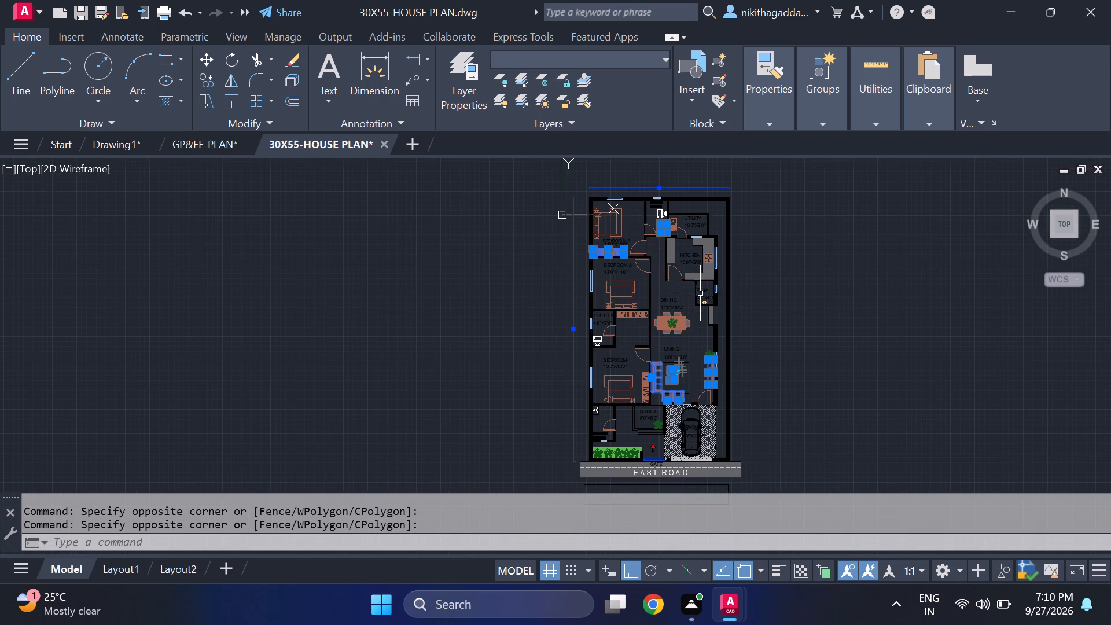
scroll(676, 323, "up", 3)
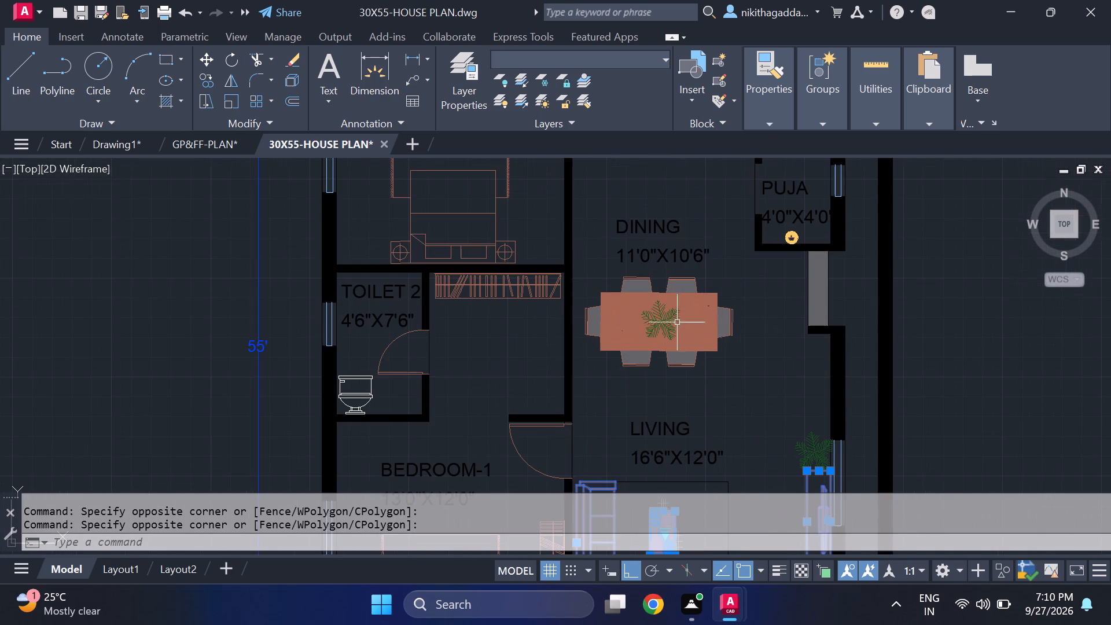
scroll(702, 281, "up", 1)
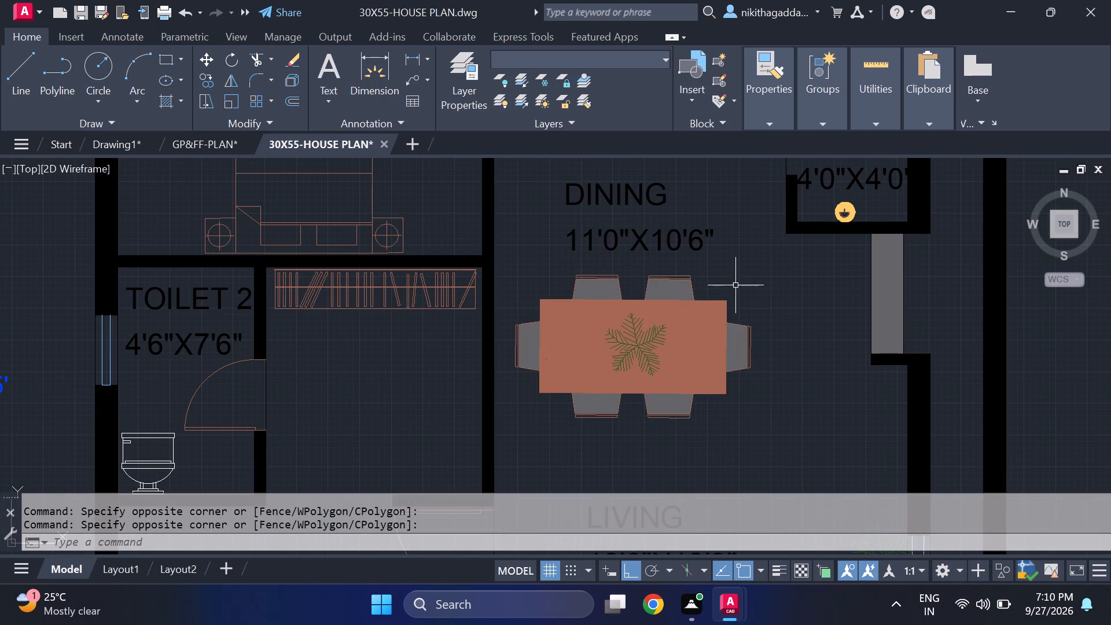
left_click_drag(755, 274, 746, 286)
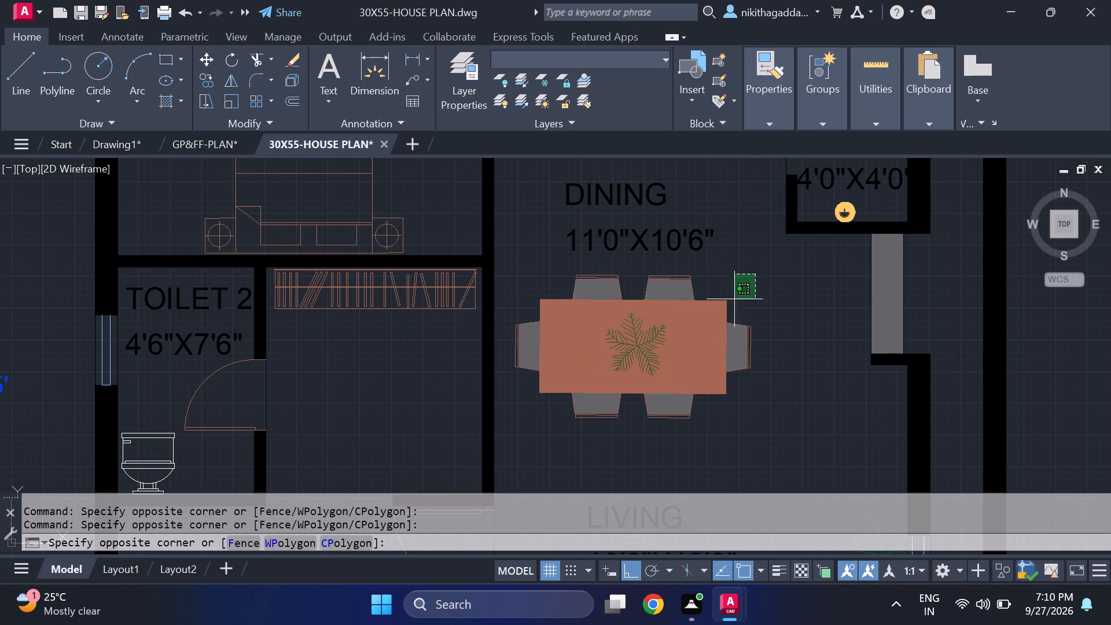
left_click(510, 443)
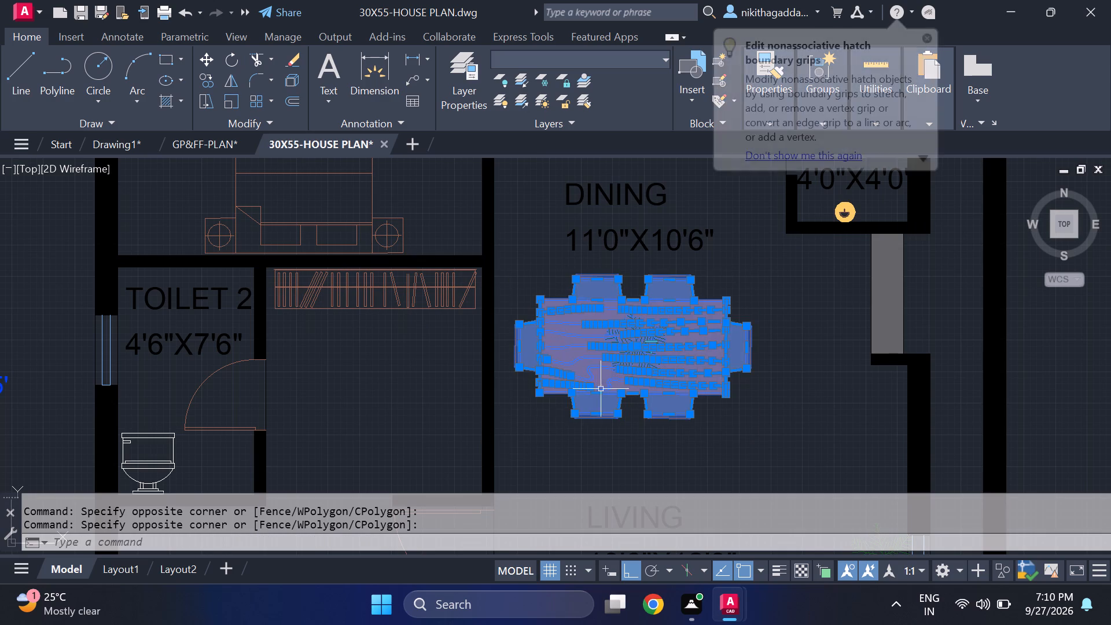
scroll(675, 385, "up", 2)
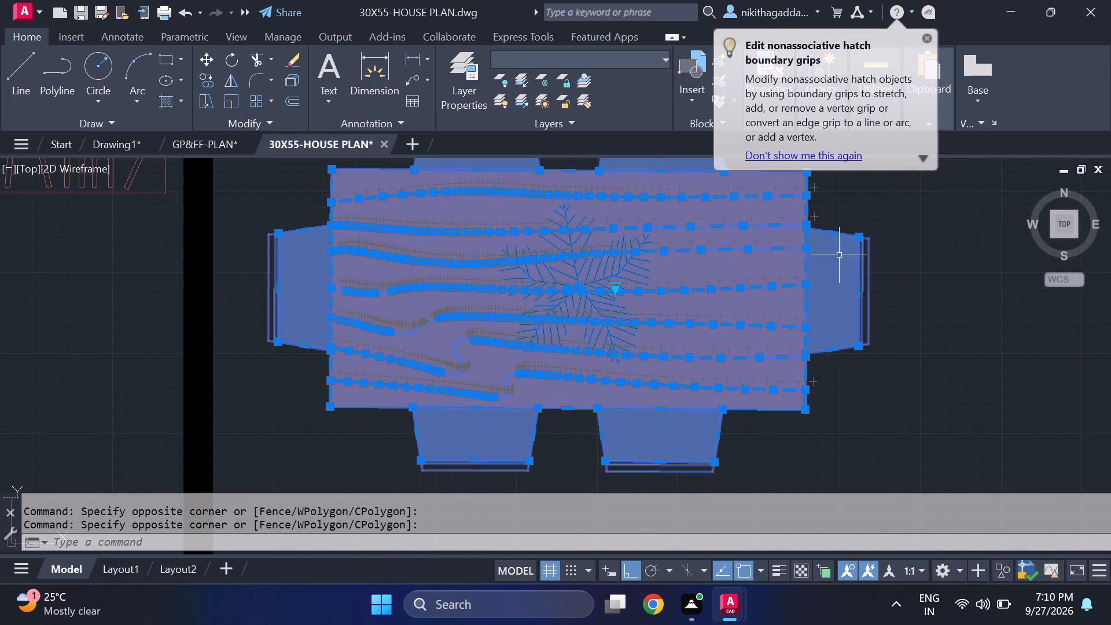
scroll(830, 289, "down", 5)
Look over the rooms of the house plan from the road side to the rear for further furniture to copy.
middle_click_drag(801, 319, 790, 302)
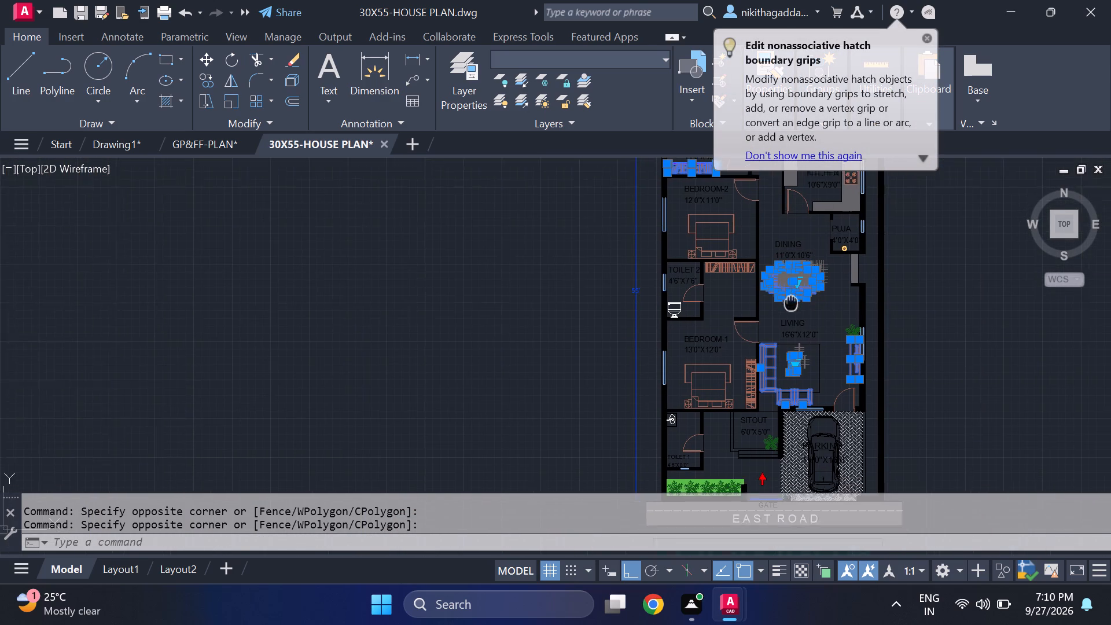
middle_click_drag(790, 302, 784, 291)
middle_click_drag(800, 365, 764, 300)
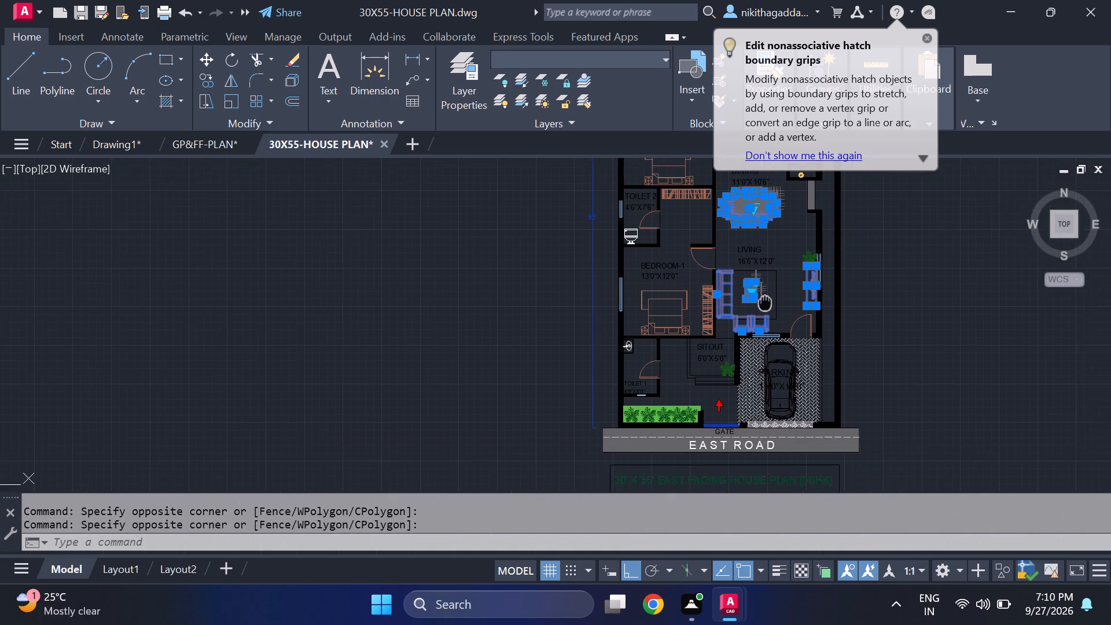
middle_click_drag(764, 300, 774, 284)
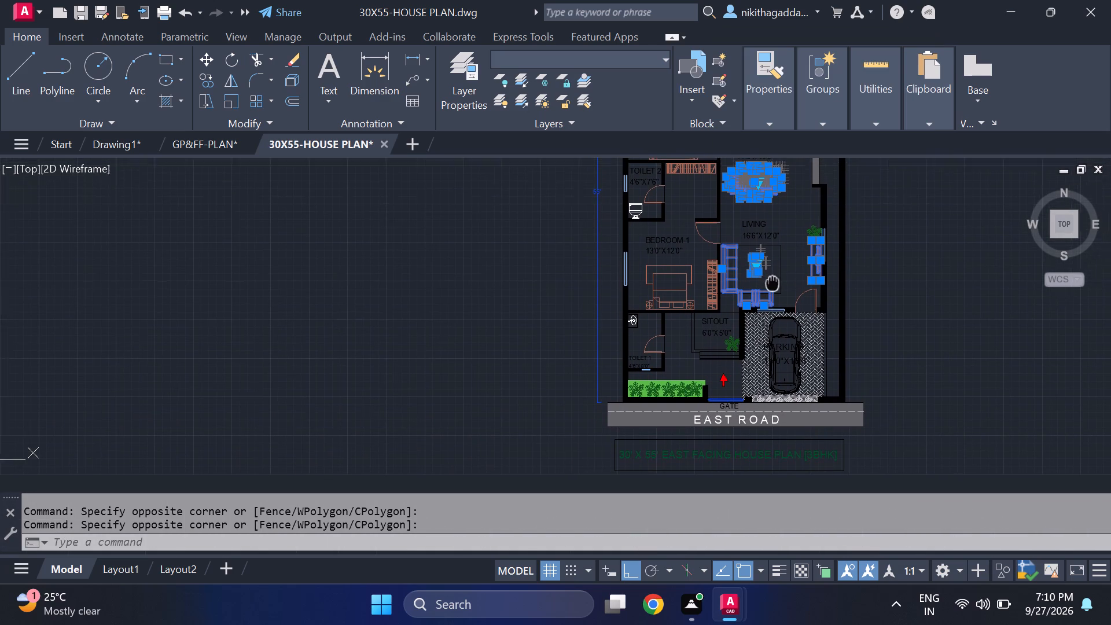
middle_click_drag(774, 284, 786, 344)
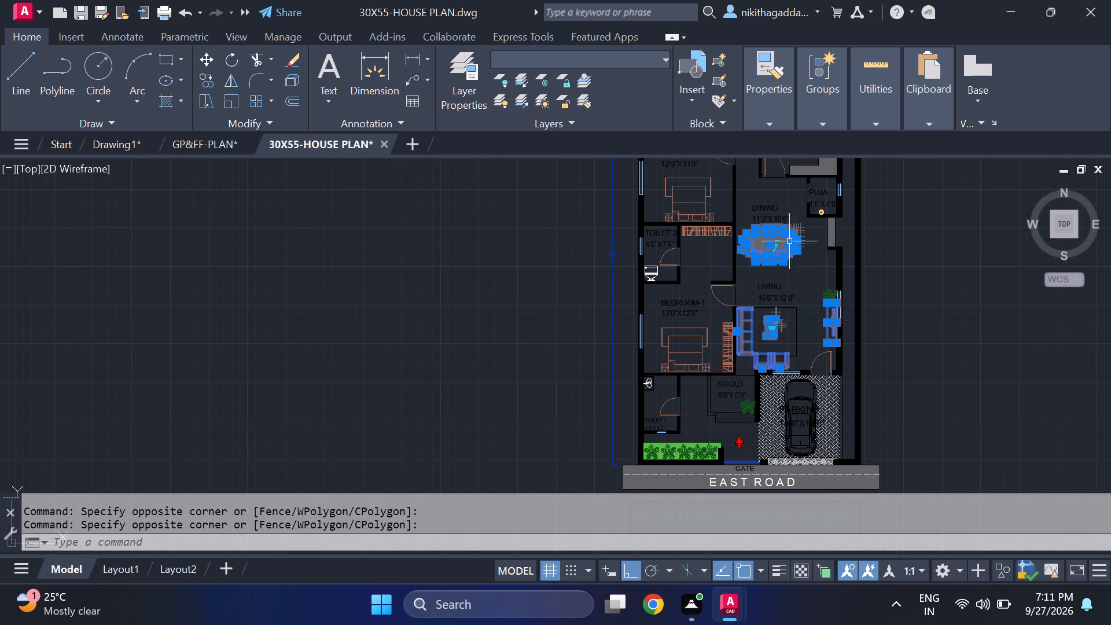
middle_click_drag(800, 255, 776, 389)
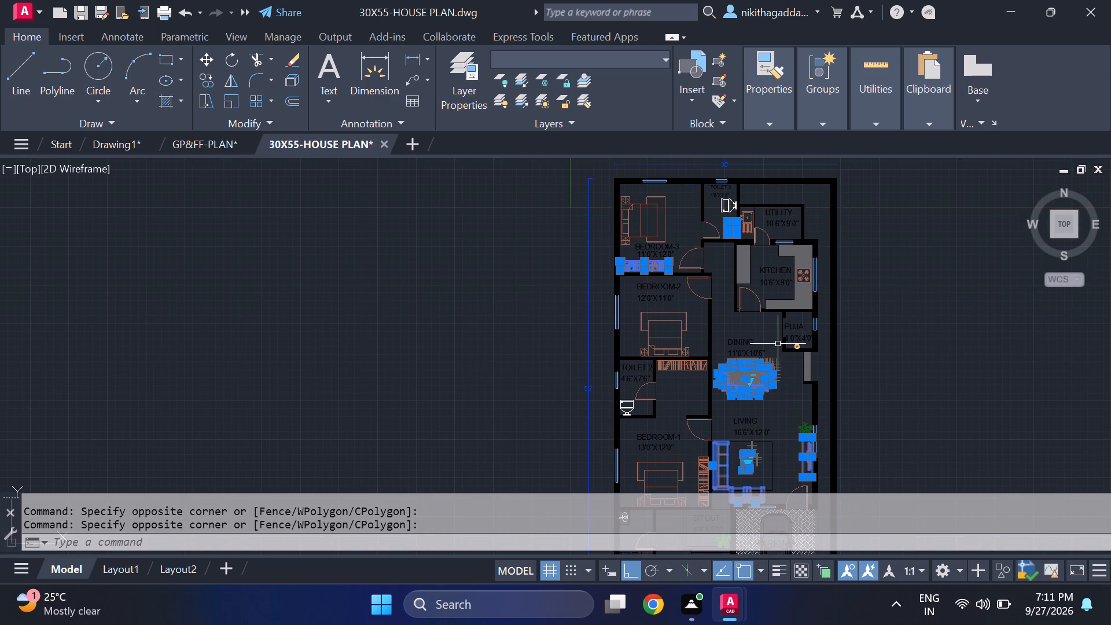
scroll(731, 349, "down", 2)
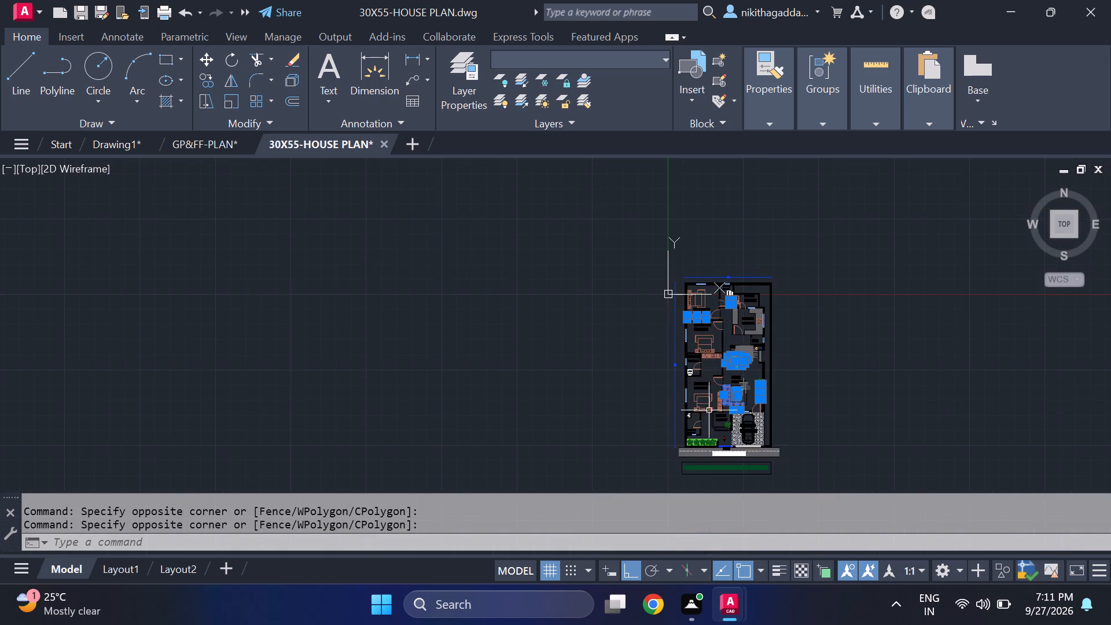
scroll(711, 416, "up", 2)
middle_click_drag(711, 416, 673, 332)
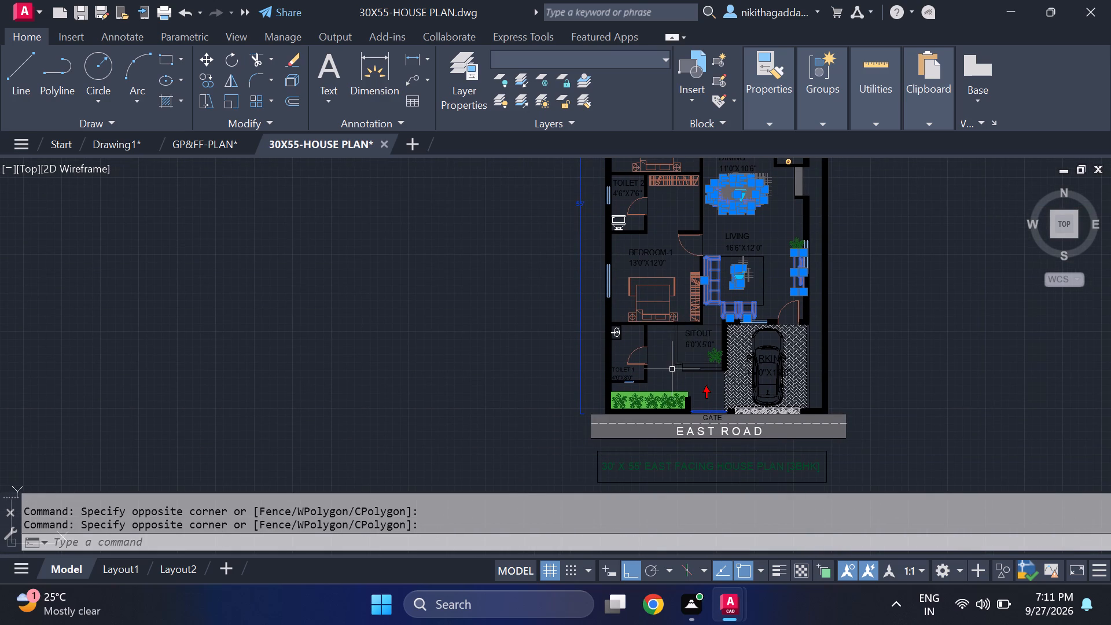
middle_click_drag(693, 337, 688, 396)
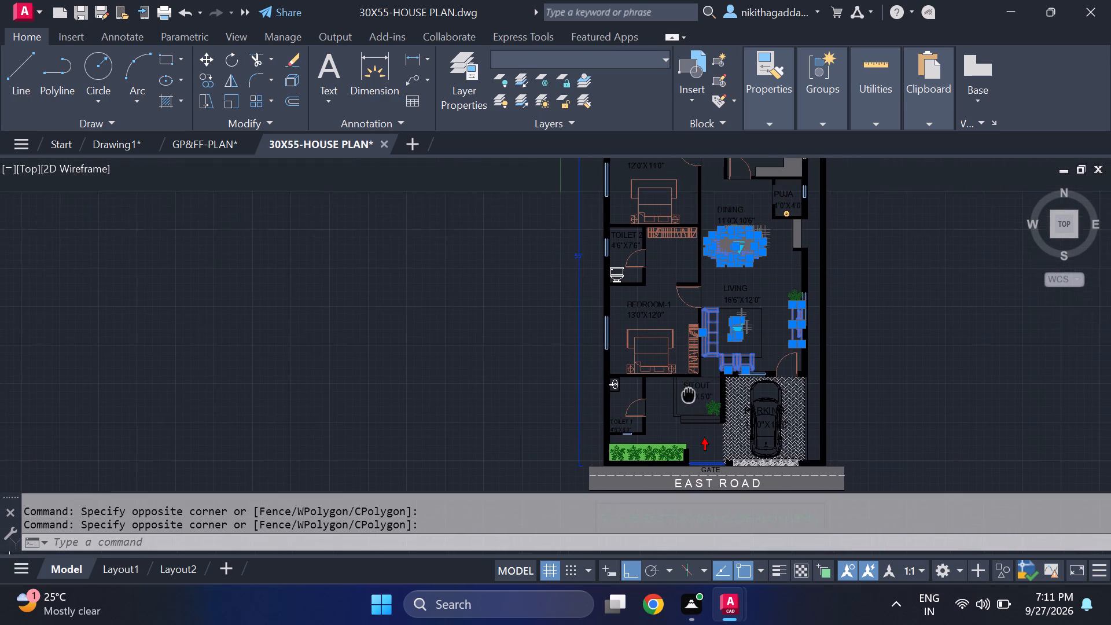
middle_click_drag(688, 396, 678, 450)
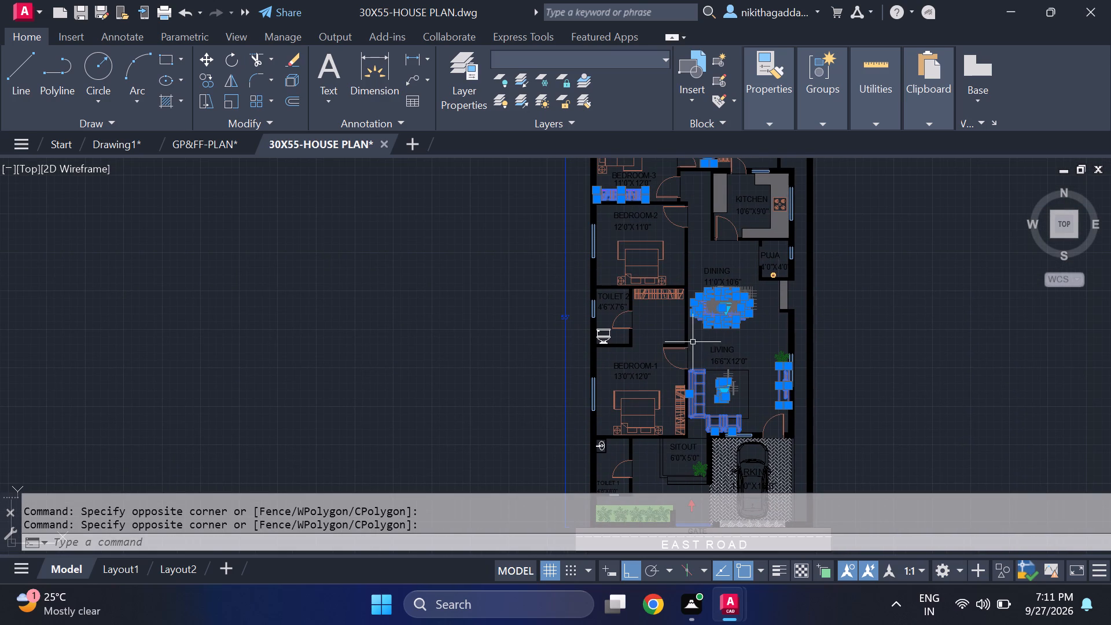
middle_click_drag(696, 352, 683, 433)
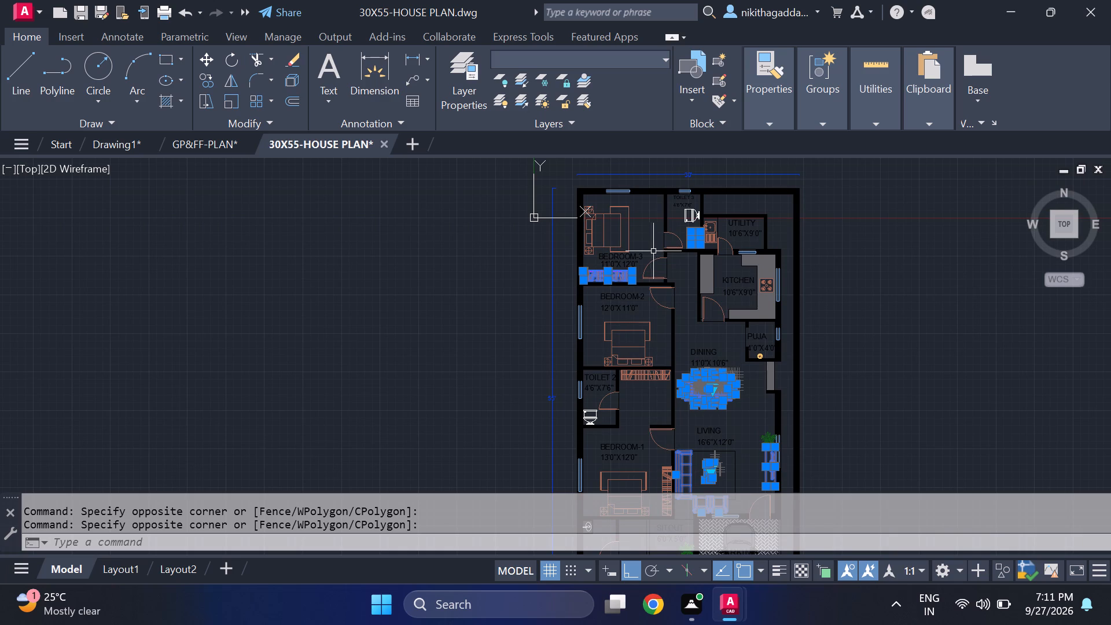
scroll(745, 215, "up", 2)
scroll(711, 257, "down", 2)
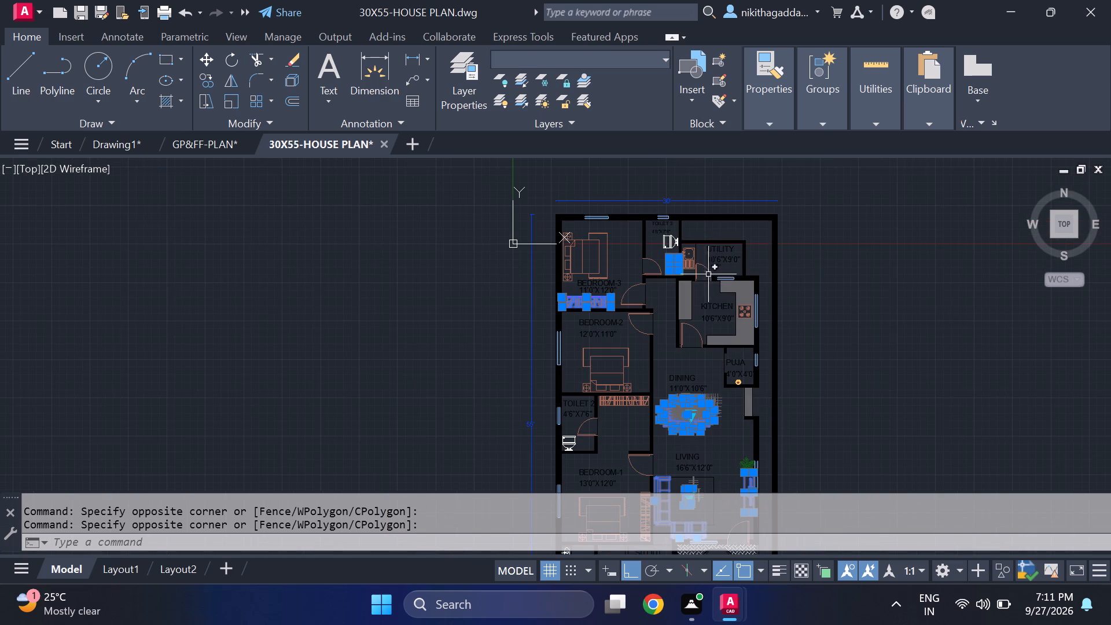
middle_click_drag(723, 334, 698, 239)
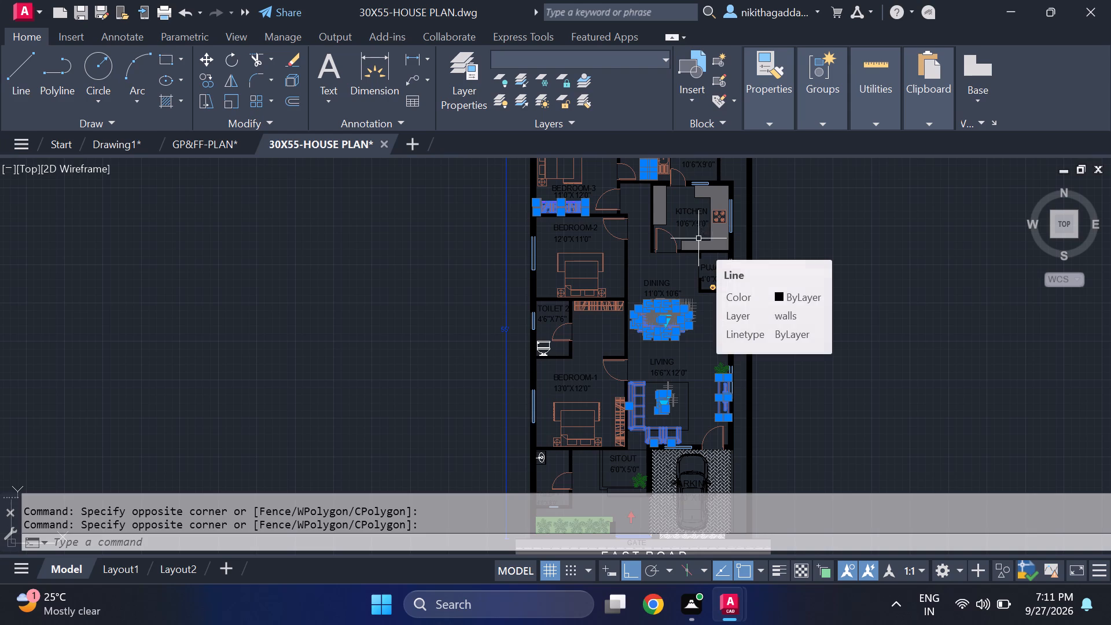
Copy the selected washbasin, living room furniture, wardrobe and dining set into Drawing1, placing them left of the floor plan.
key("ctrl+c")
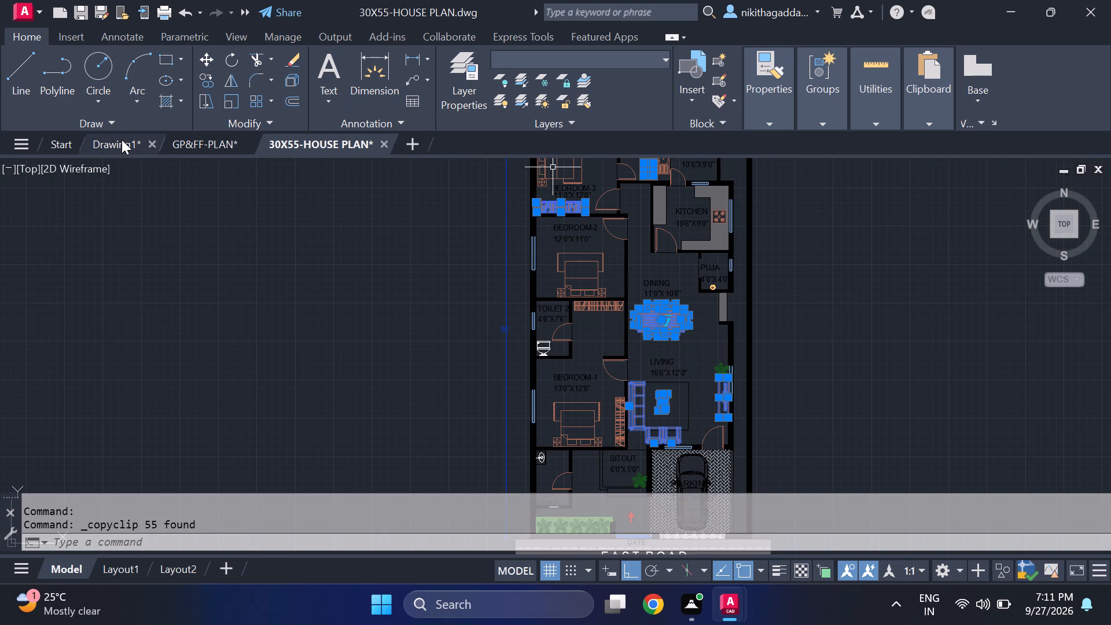
left_click(122, 139)
key("ctrl+v")
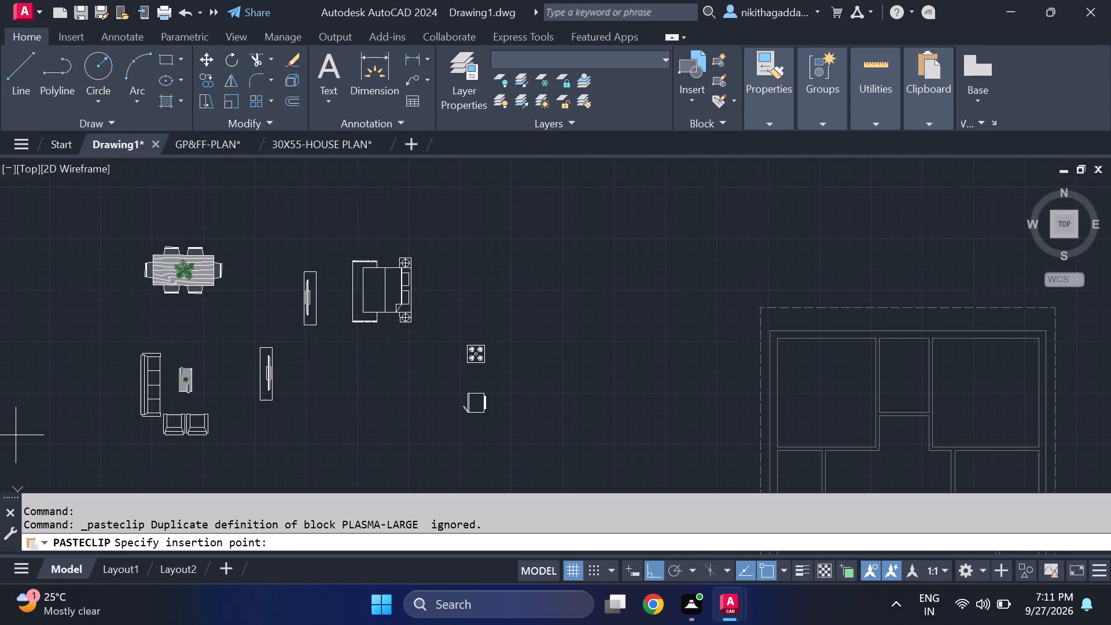
left_click(16, 435)
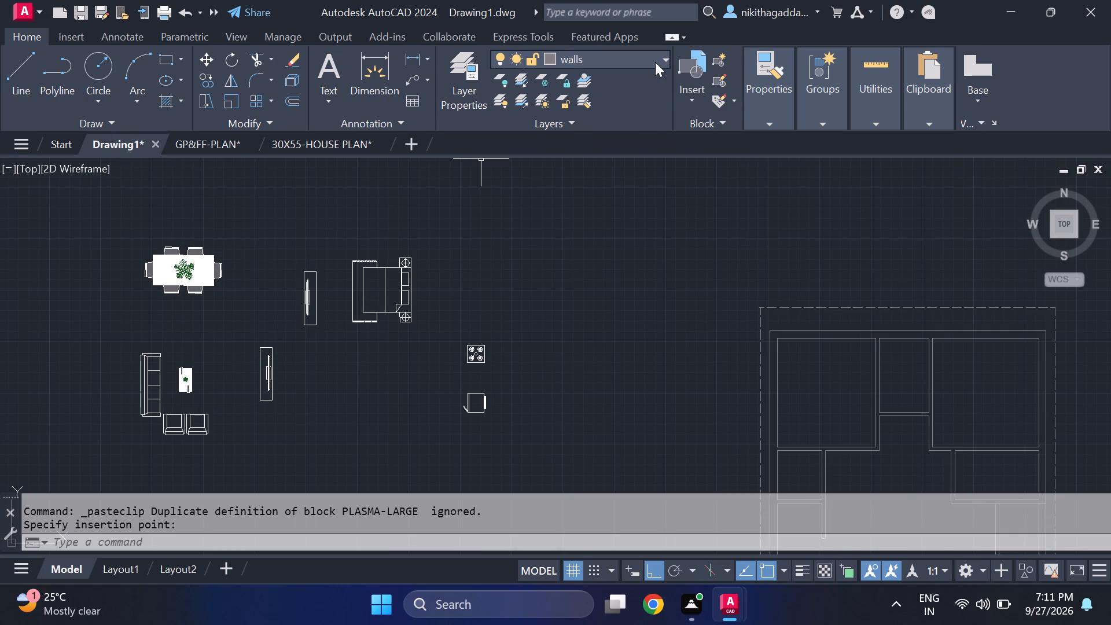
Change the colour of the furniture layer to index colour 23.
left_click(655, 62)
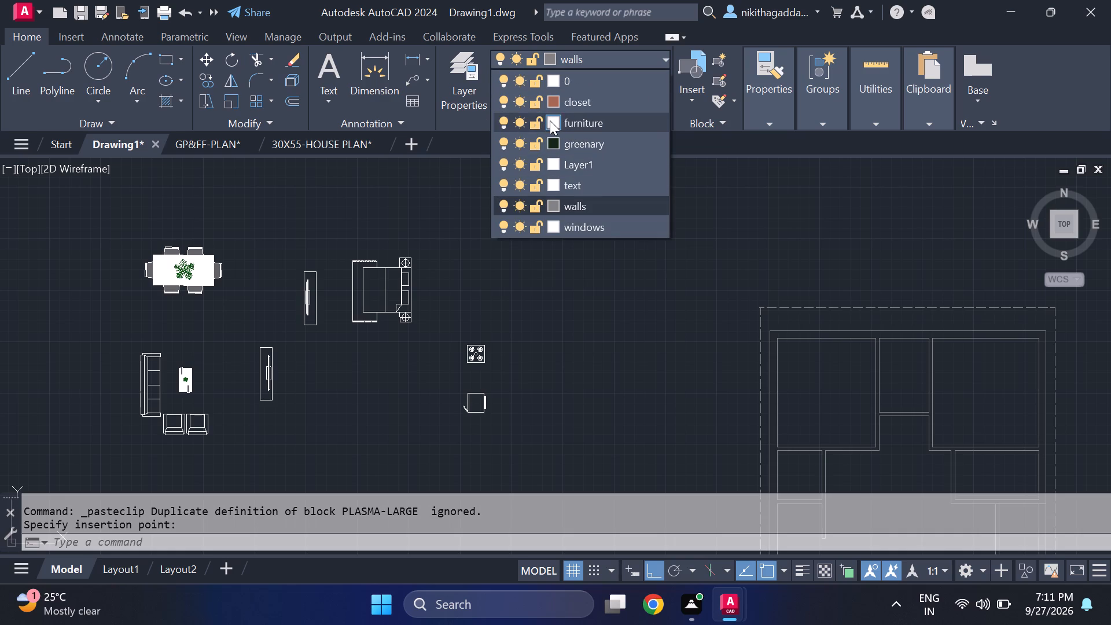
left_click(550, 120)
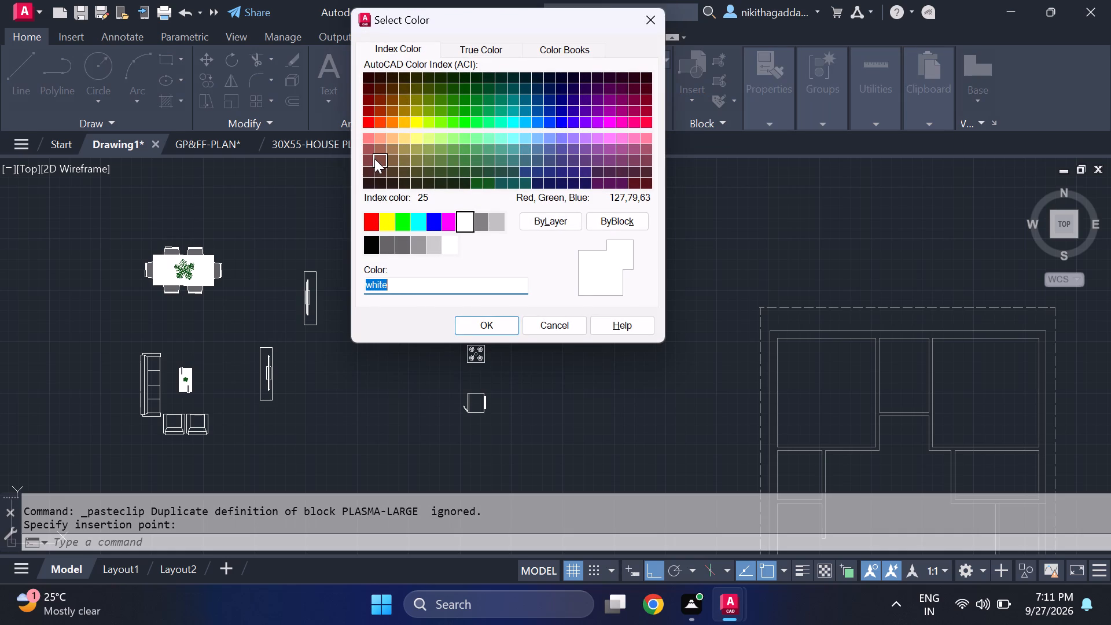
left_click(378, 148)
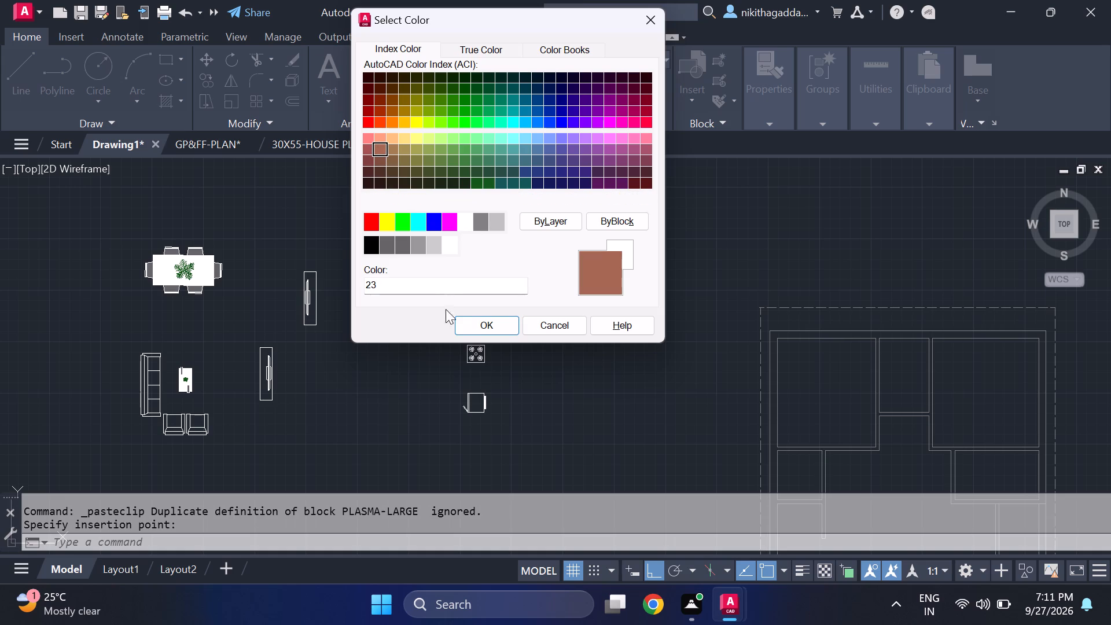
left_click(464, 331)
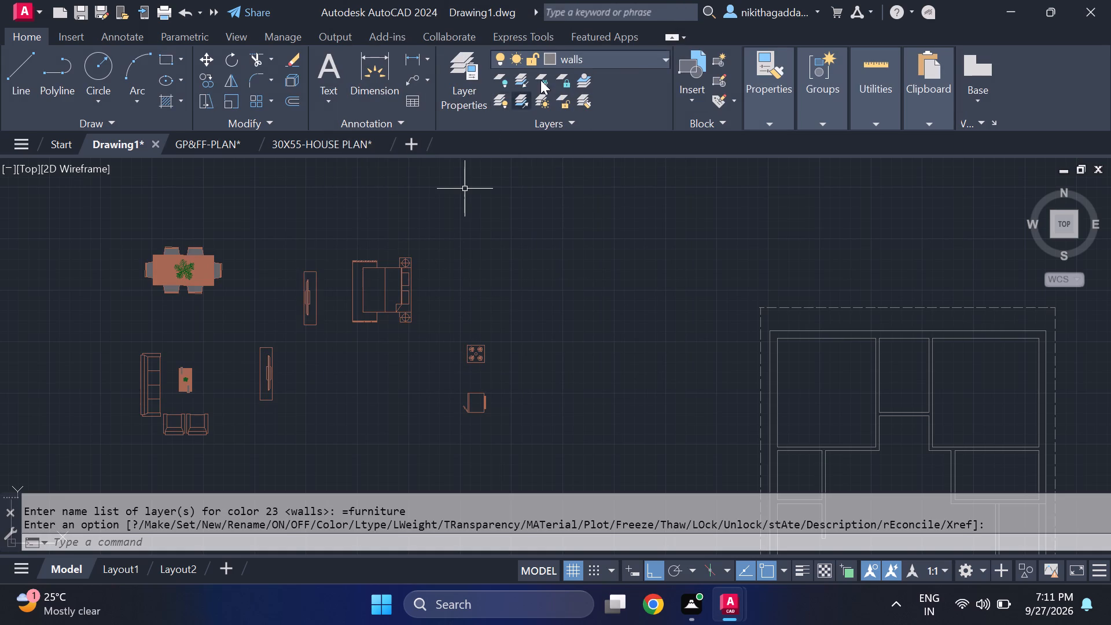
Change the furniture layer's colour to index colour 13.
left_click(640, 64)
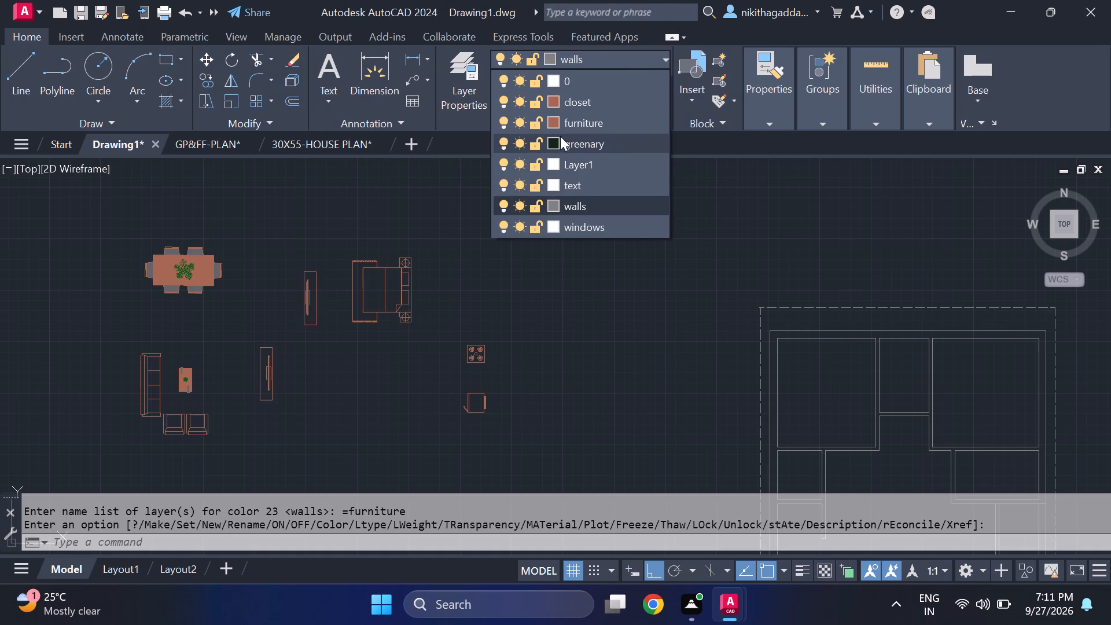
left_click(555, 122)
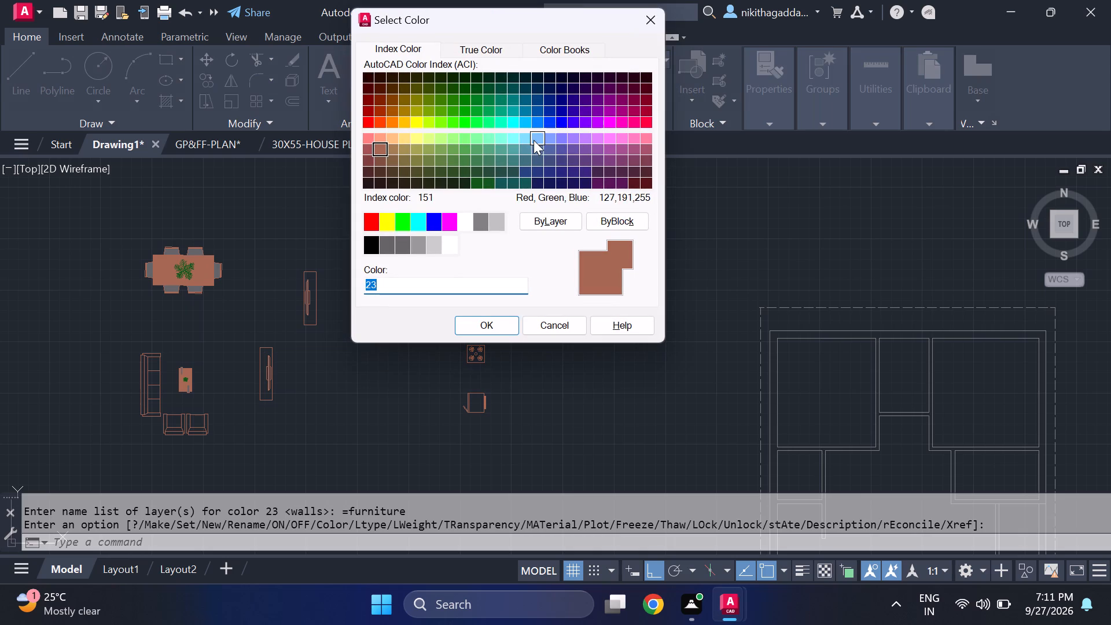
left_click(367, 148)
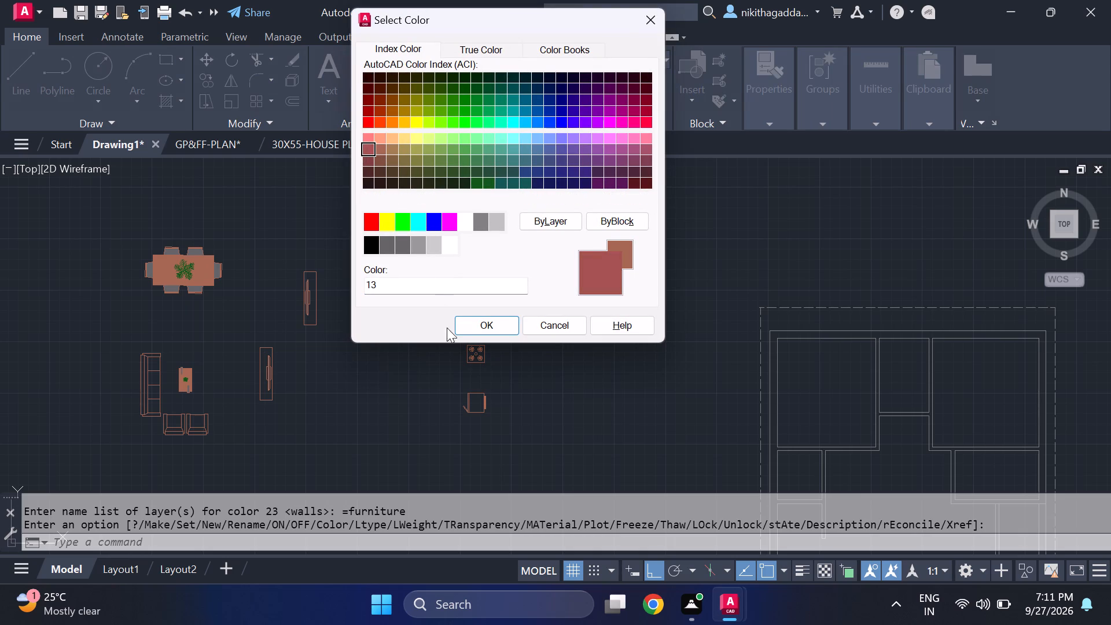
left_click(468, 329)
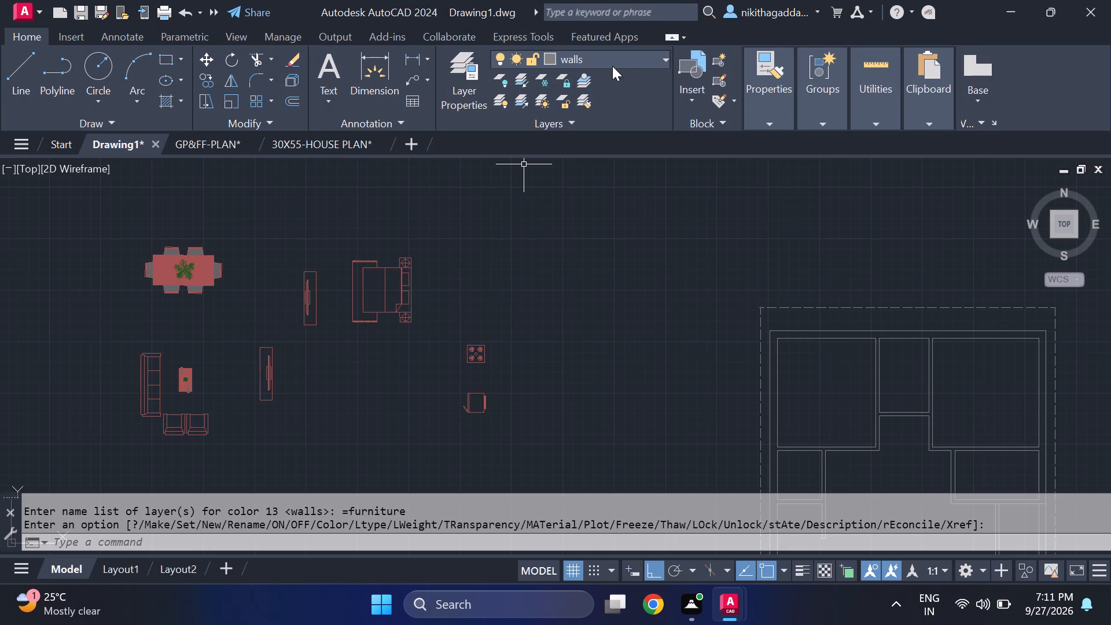
Set the furniture layer's colour to the darker brown index colour 25.
left_click(623, 62)
left_click(555, 126)
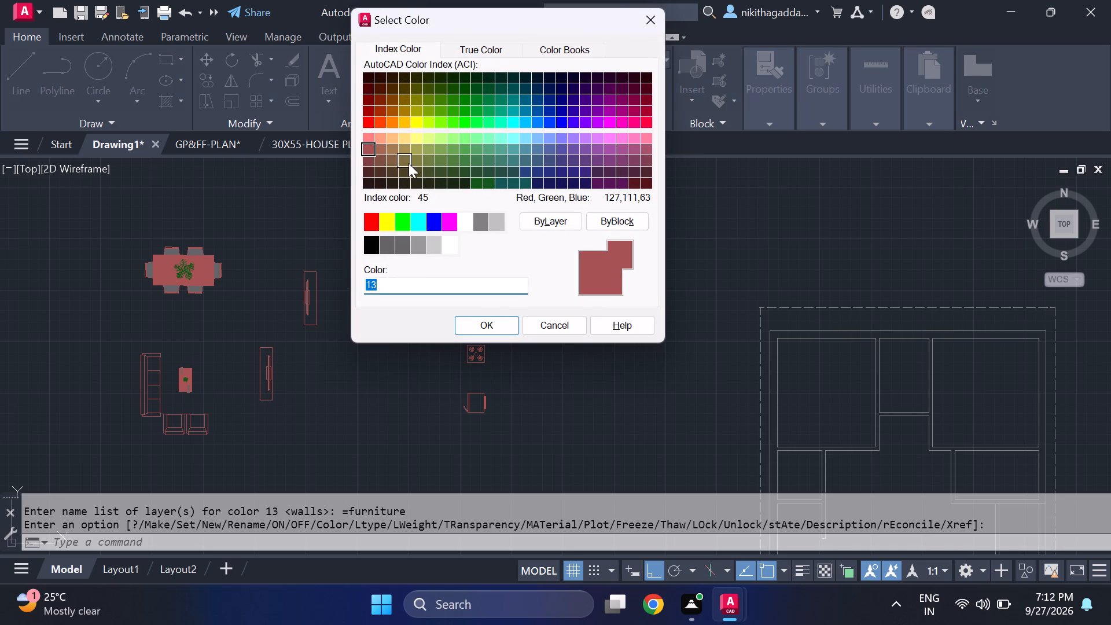
left_click(377, 161)
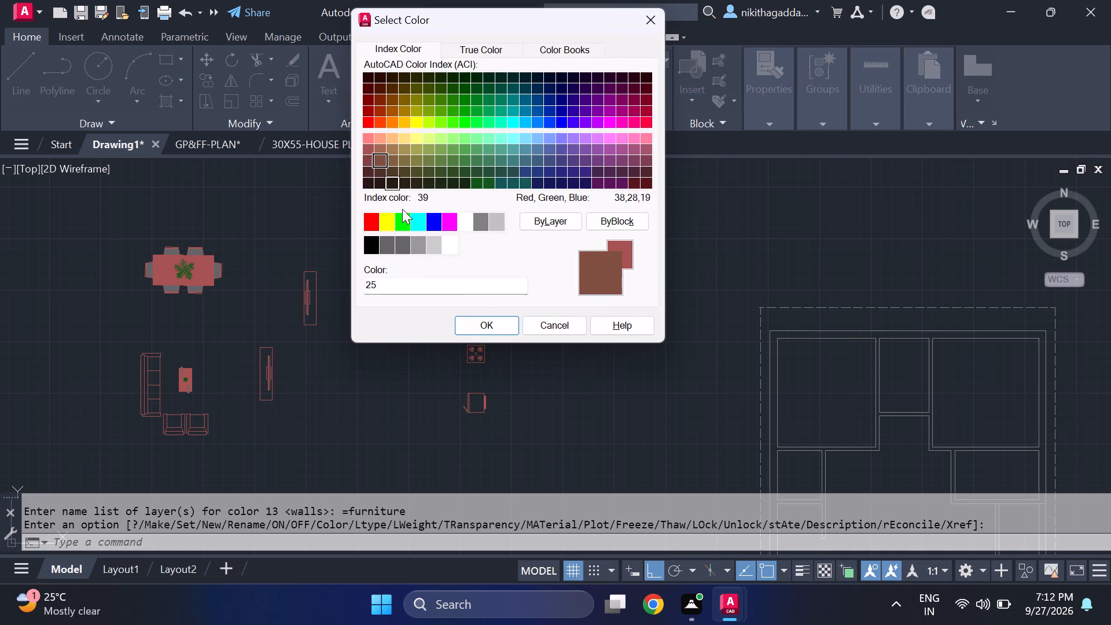
left_click(473, 328)
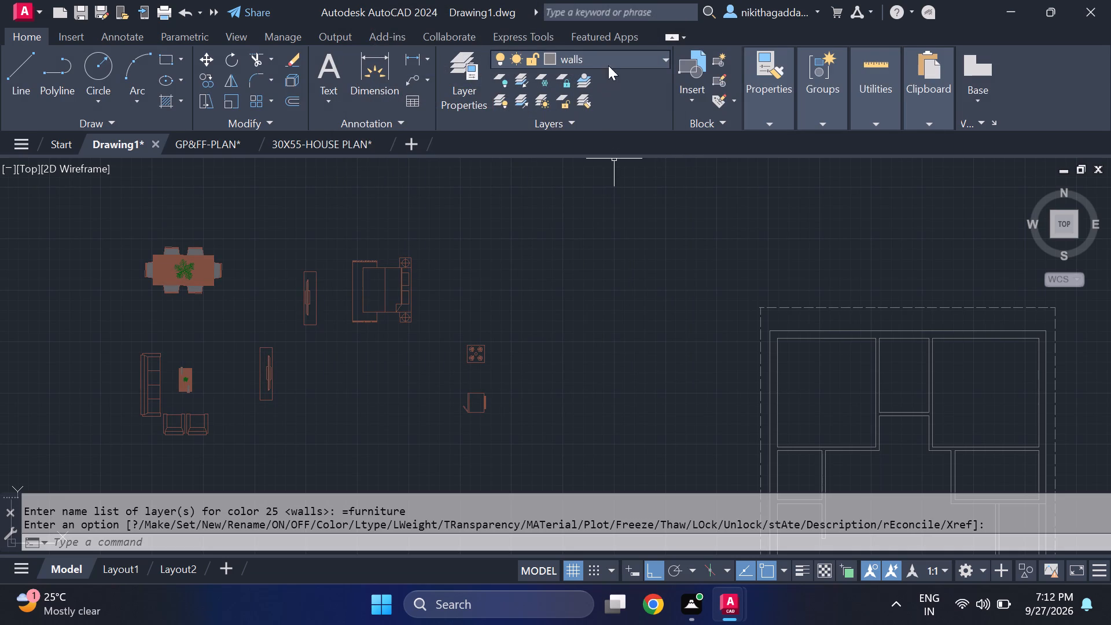
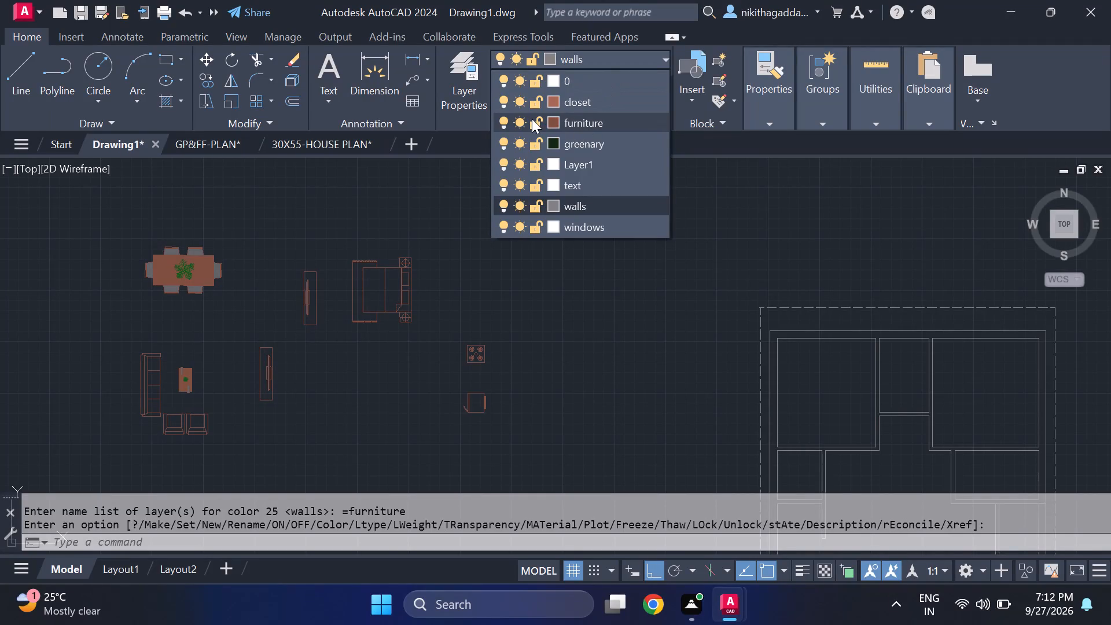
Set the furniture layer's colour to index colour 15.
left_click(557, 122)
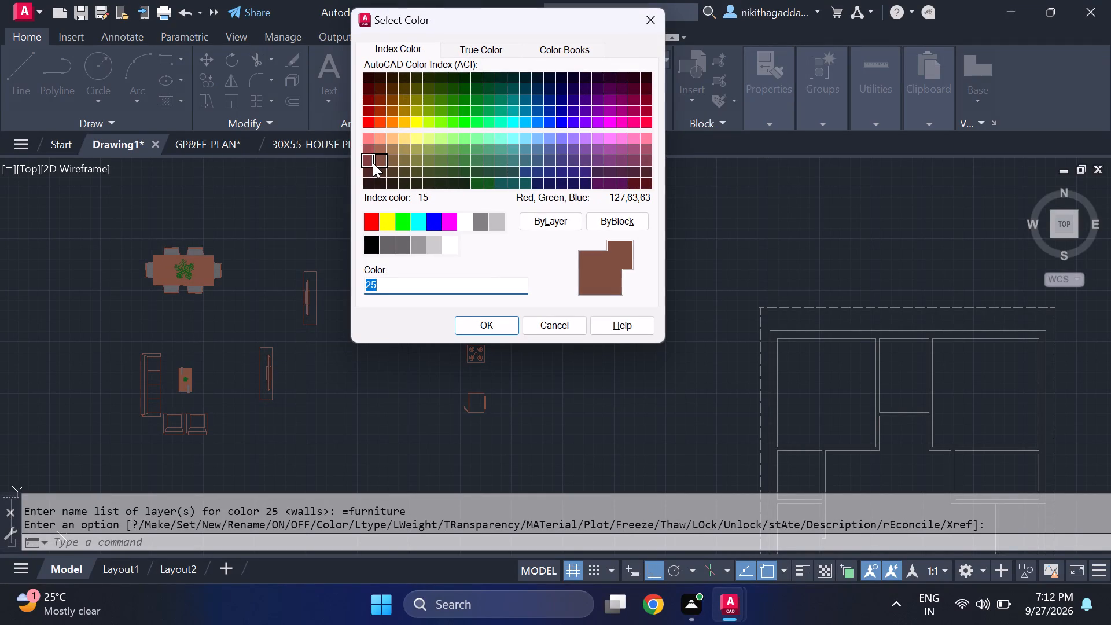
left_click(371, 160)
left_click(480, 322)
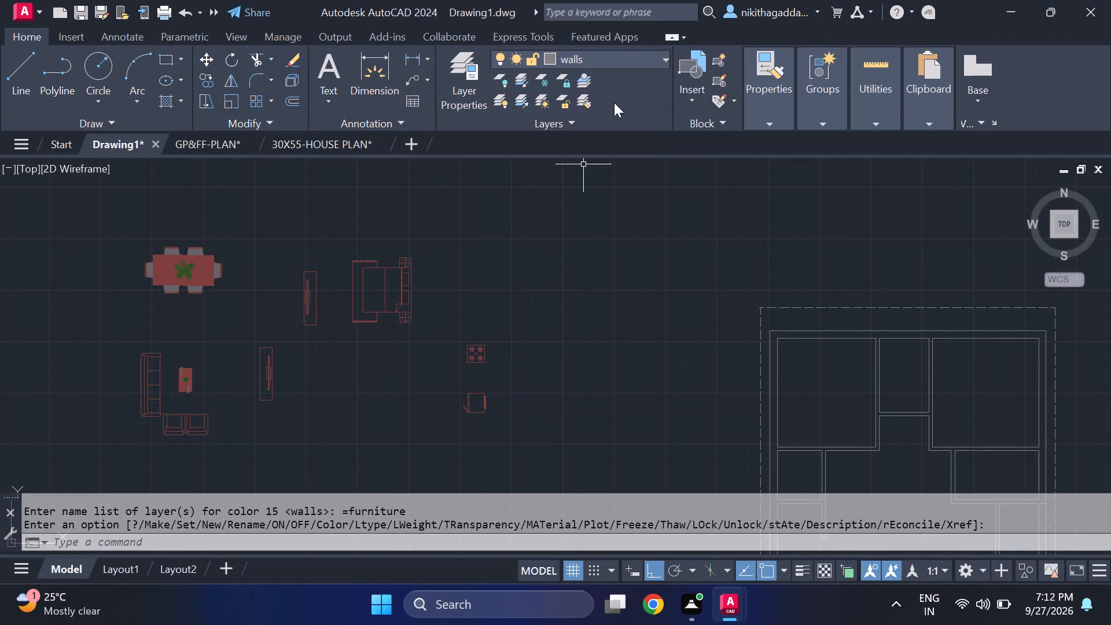
Check which index colour the closet layer uses, leaving it as it is.
left_click(619, 63)
left_click(553, 105)
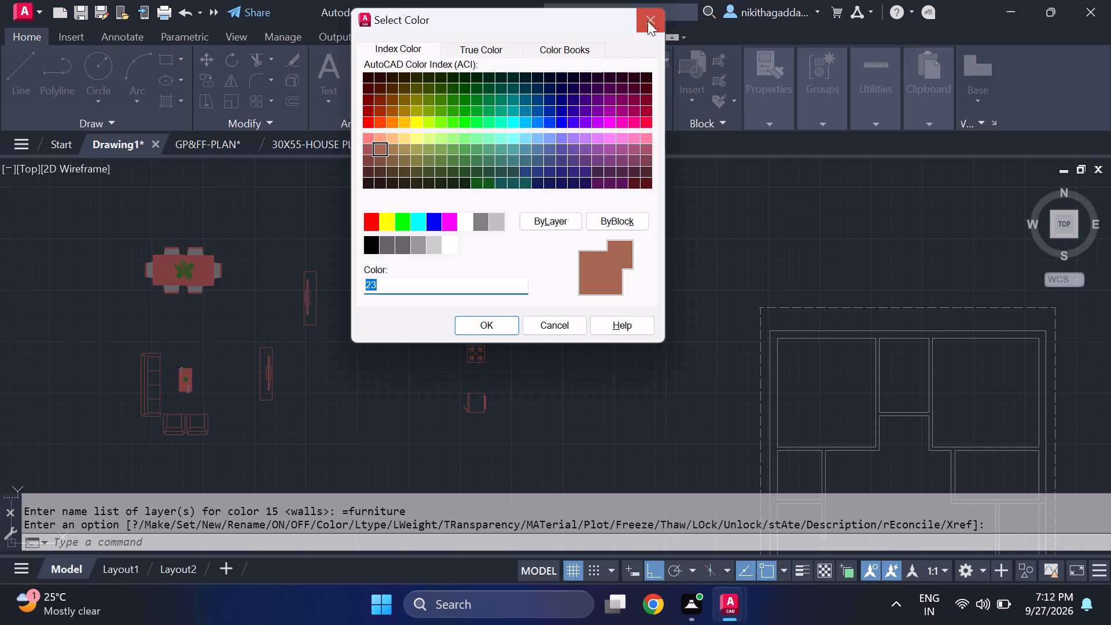
left_click(652, 17)
Set the furniture layer's colour to index colour 23.
left_click(626, 56)
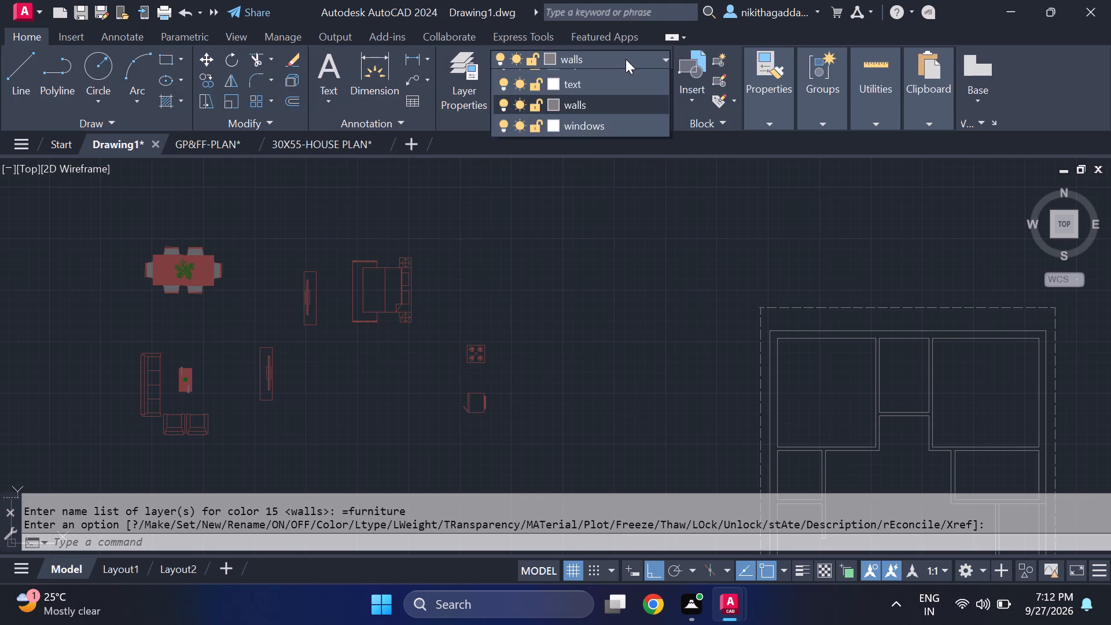
left_click(555, 119)
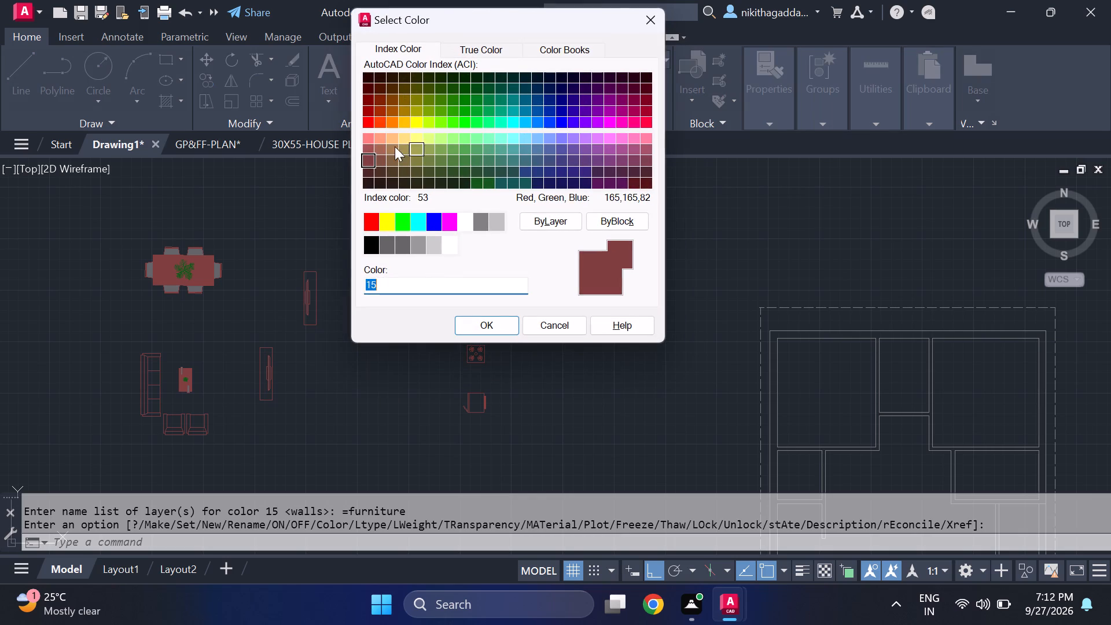
left_click(374, 145)
left_click(485, 326)
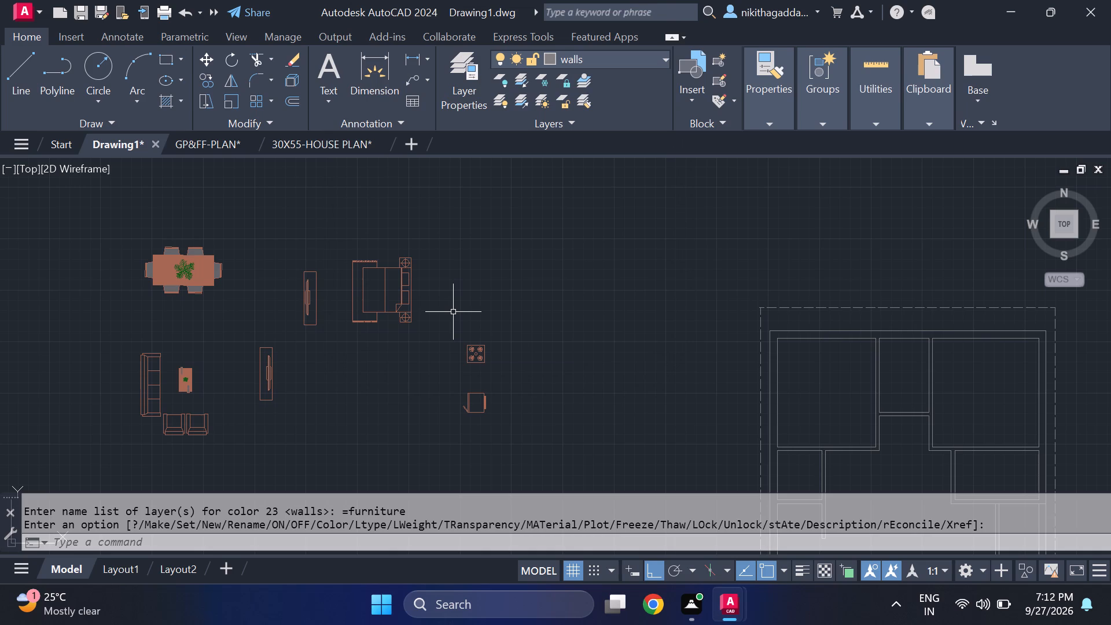
key("Escape")
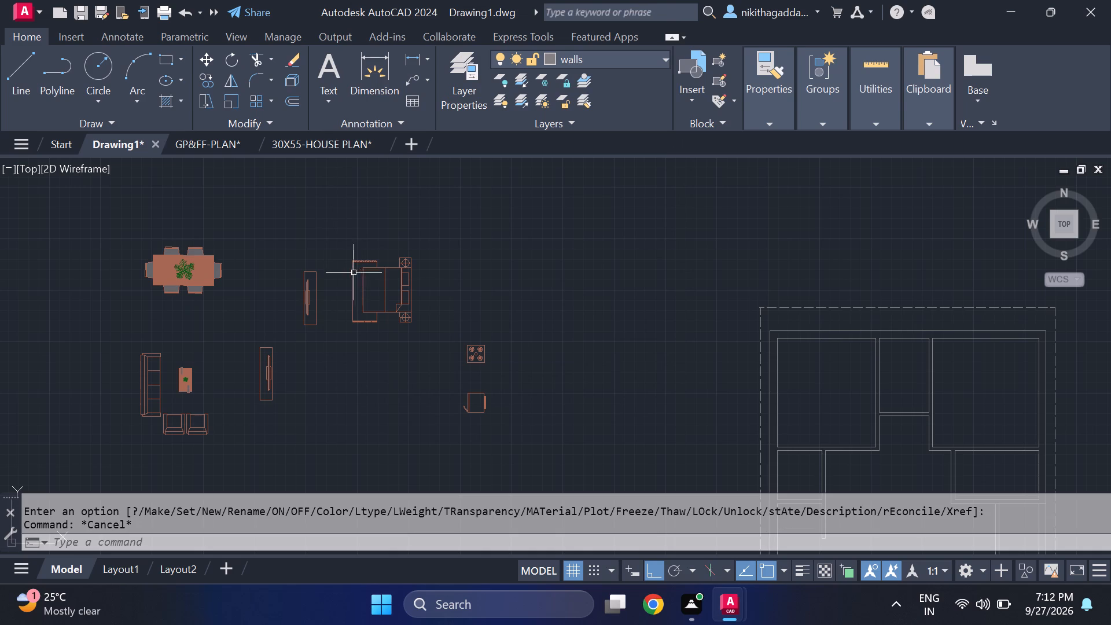
Examine the recoloured furniture blocks beside the floor plan, including the four-burner stove symbol up close.
middle_click_drag(487, 374, 483, 371)
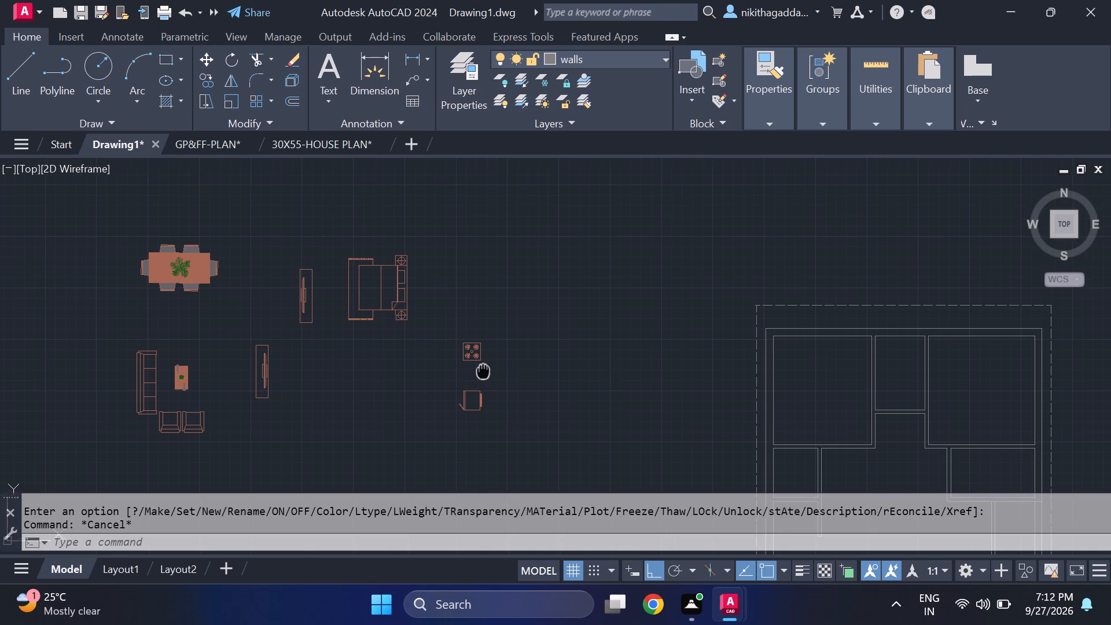
middle_click_drag(483, 371, 487, 333)
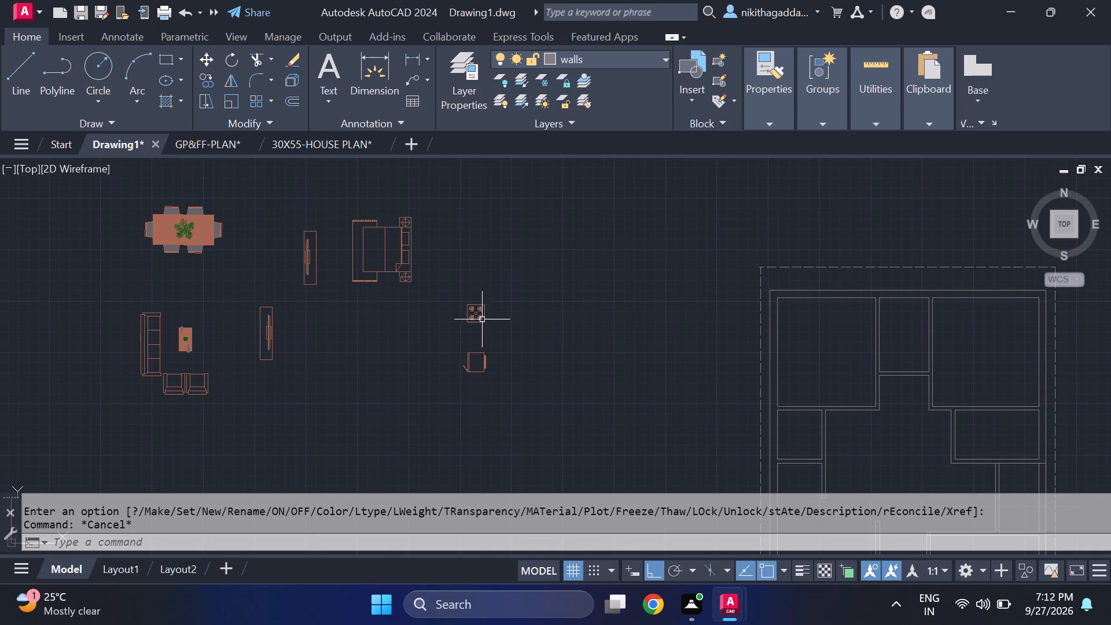
left_click_drag(503, 282, 499, 288)
left_click(436, 337)
scroll(473, 311, "up", 1)
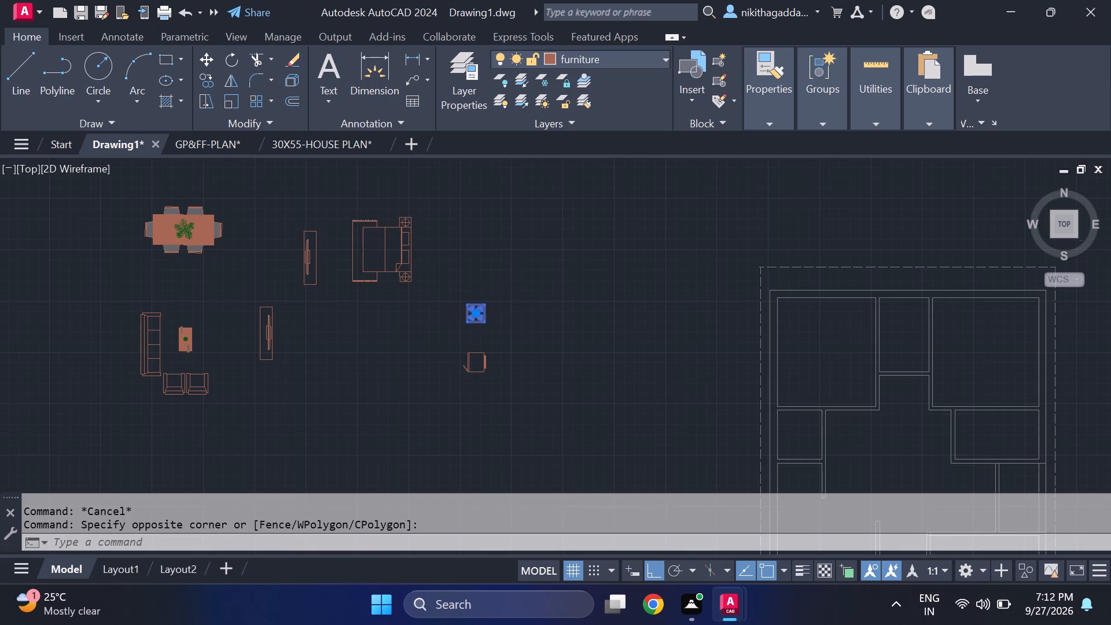
scroll(474, 311, "up", 1)
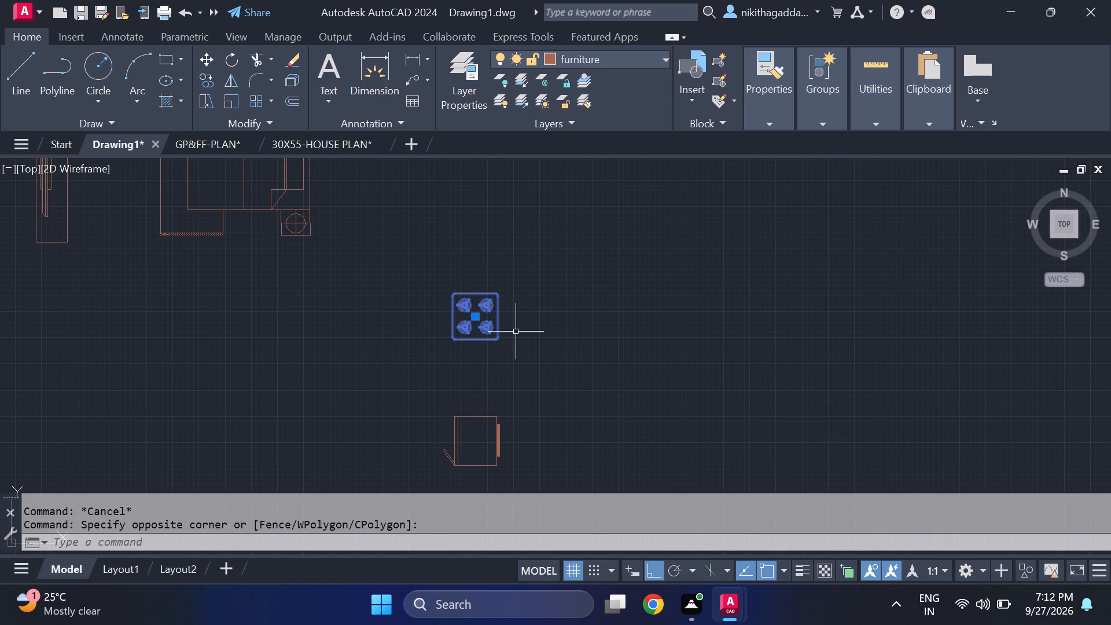
scroll(517, 328, "down", 2)
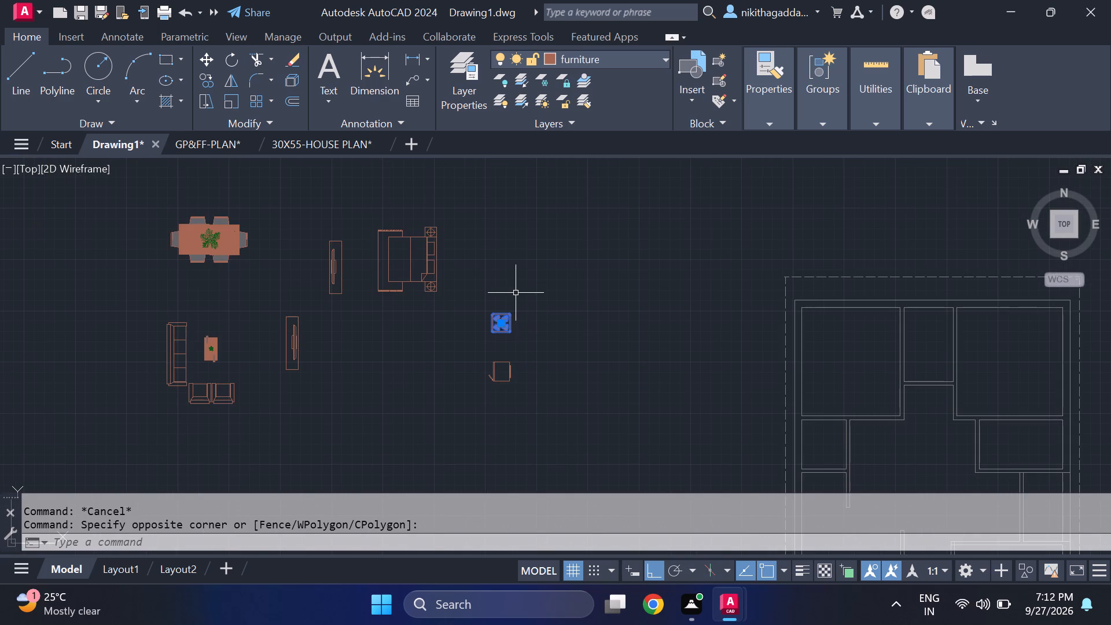
key("Escape")
left_click(516, 293)
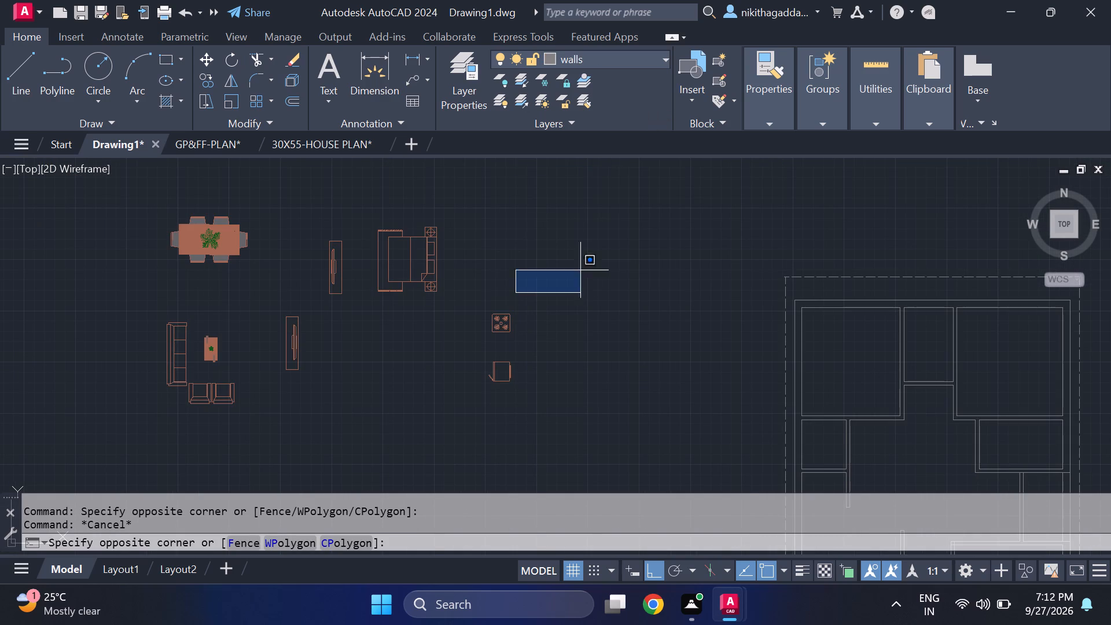
left_click(564, 263)
middle_click_drag(623, 345, 431, 287)
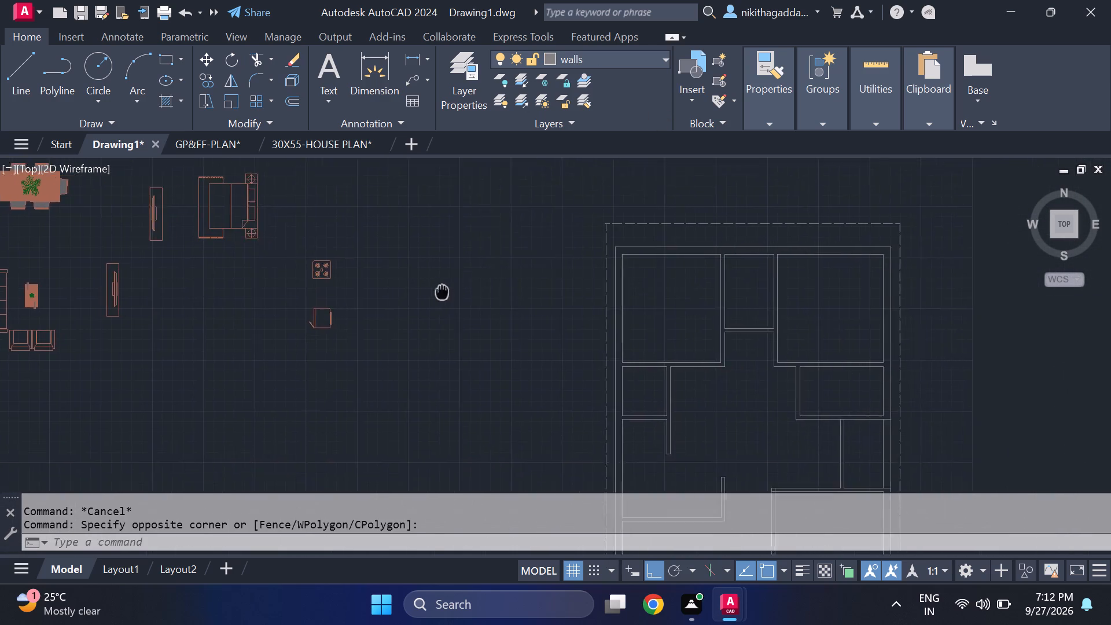
middle_click_drag(431, 287, 384, 269)
middle_click_drag(315, 267, 505, 412)
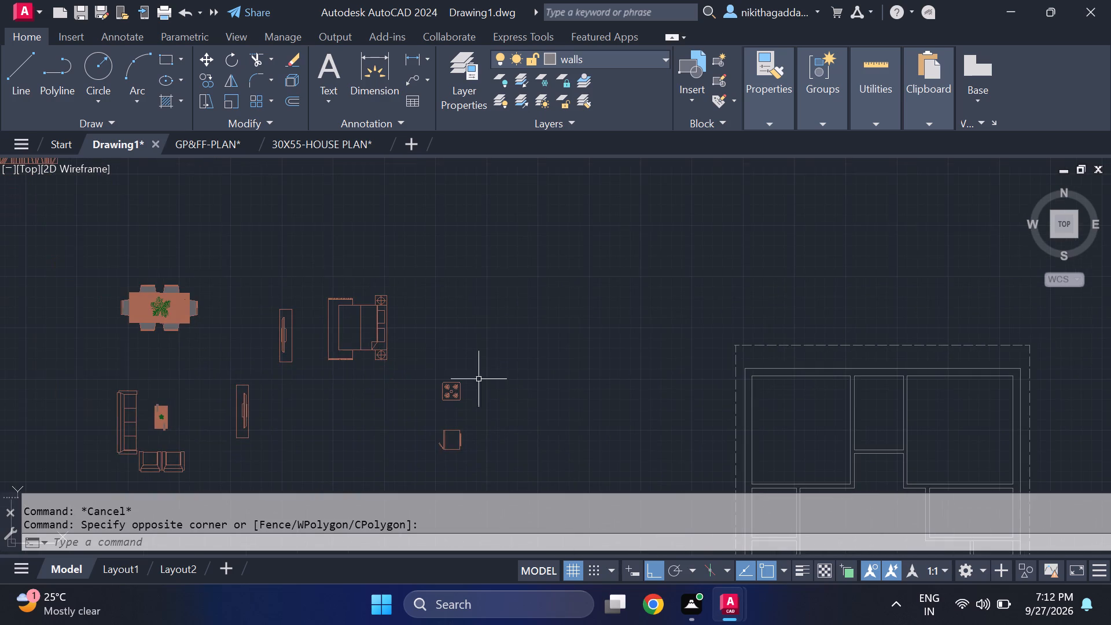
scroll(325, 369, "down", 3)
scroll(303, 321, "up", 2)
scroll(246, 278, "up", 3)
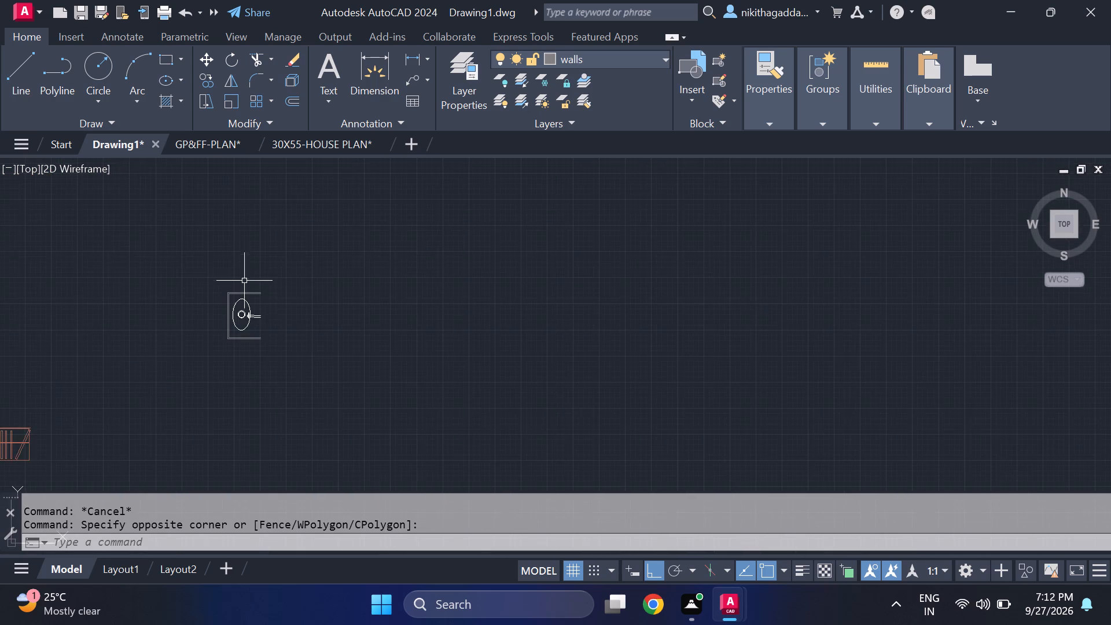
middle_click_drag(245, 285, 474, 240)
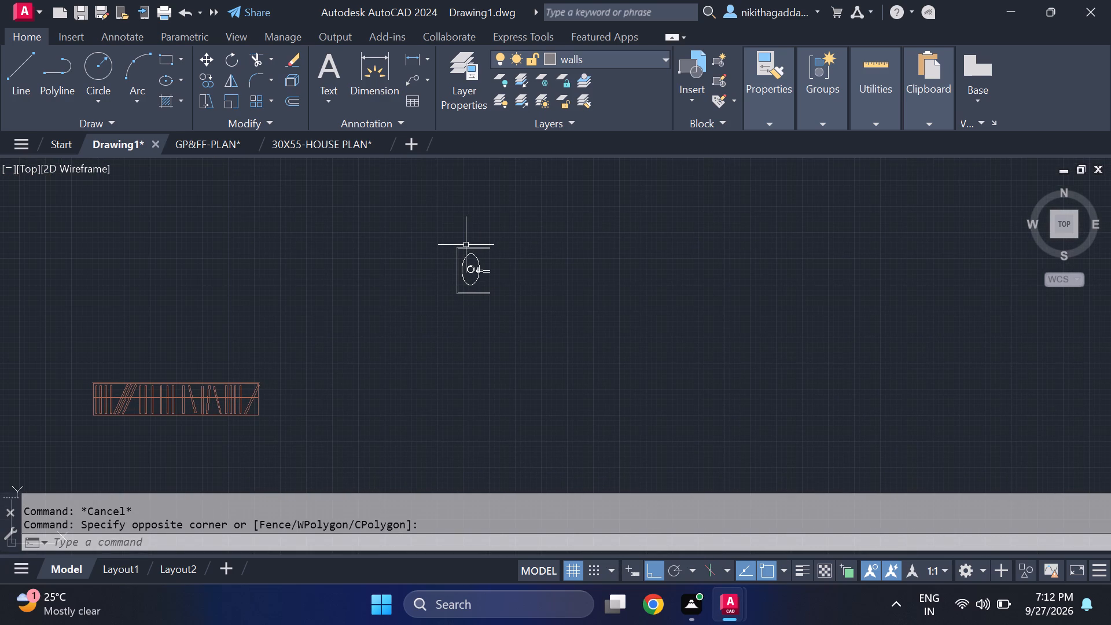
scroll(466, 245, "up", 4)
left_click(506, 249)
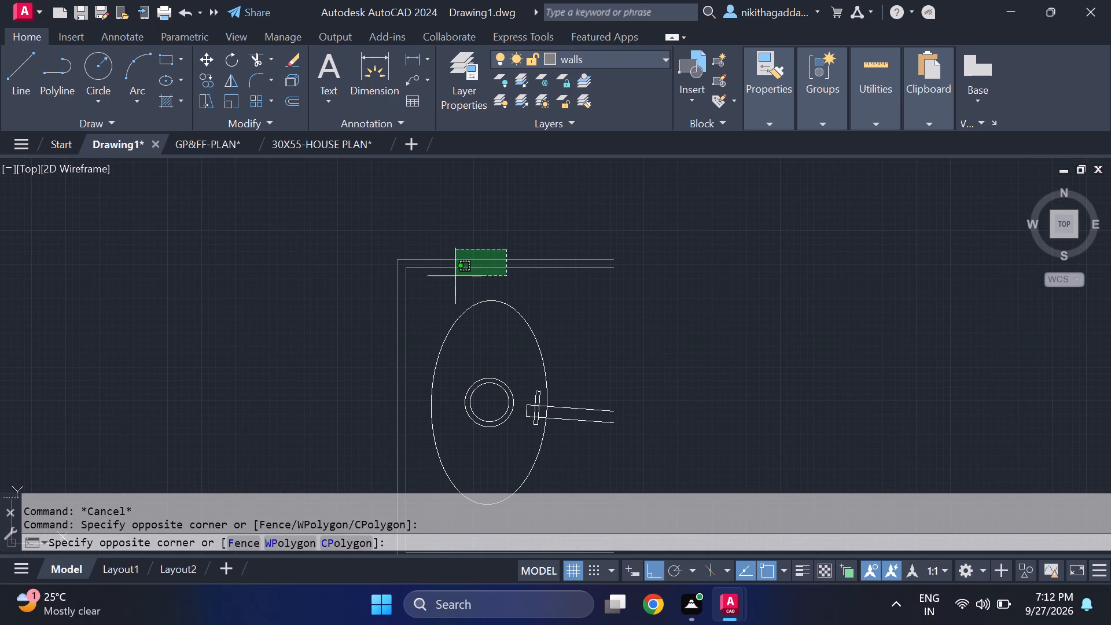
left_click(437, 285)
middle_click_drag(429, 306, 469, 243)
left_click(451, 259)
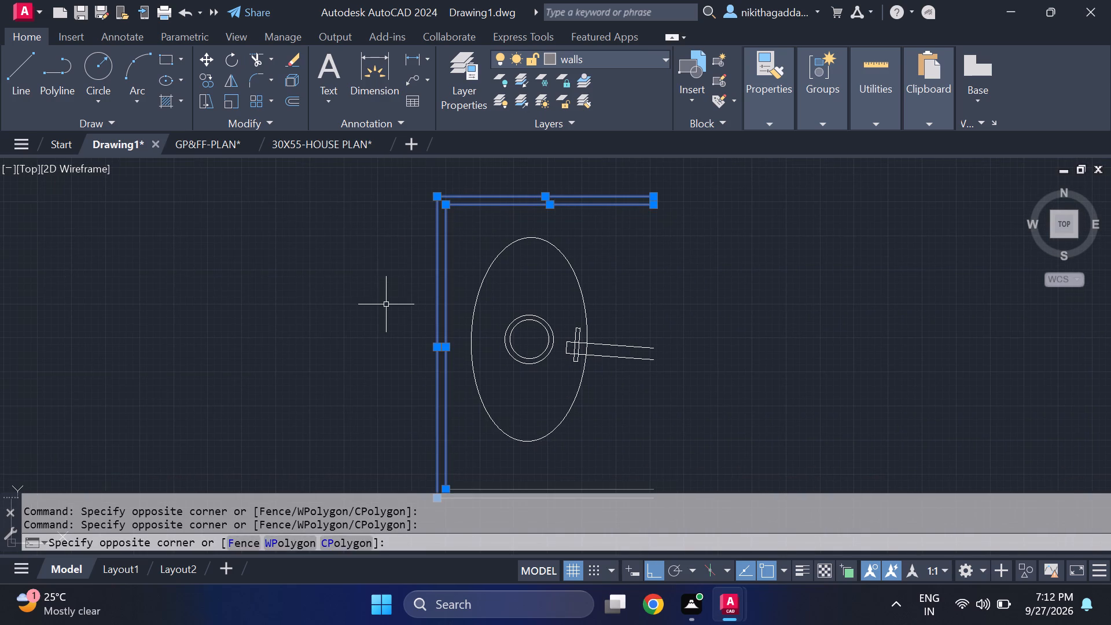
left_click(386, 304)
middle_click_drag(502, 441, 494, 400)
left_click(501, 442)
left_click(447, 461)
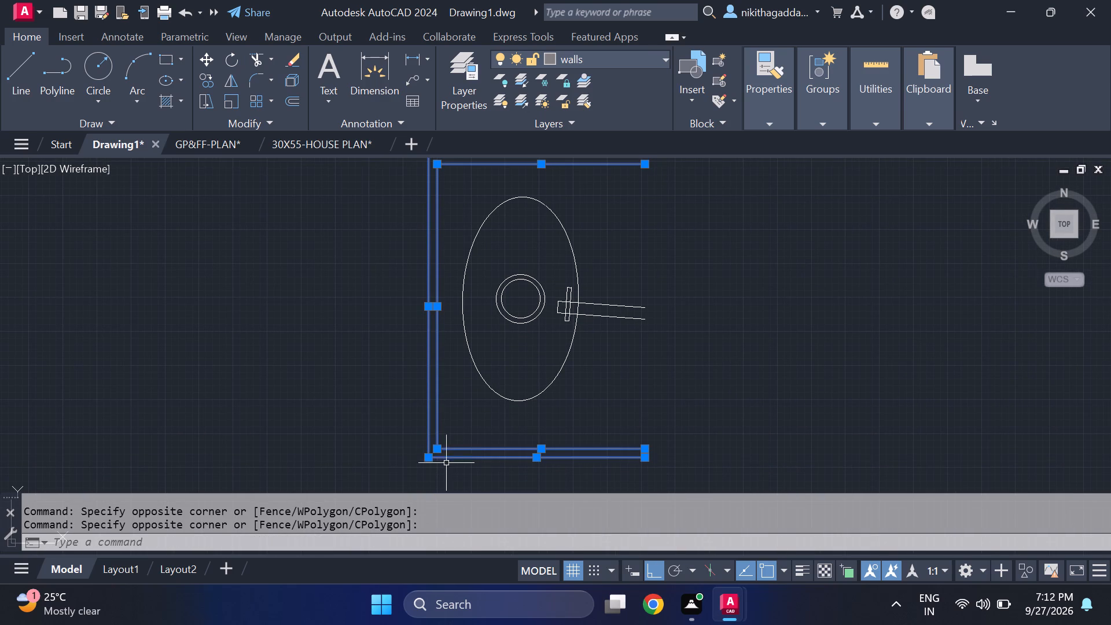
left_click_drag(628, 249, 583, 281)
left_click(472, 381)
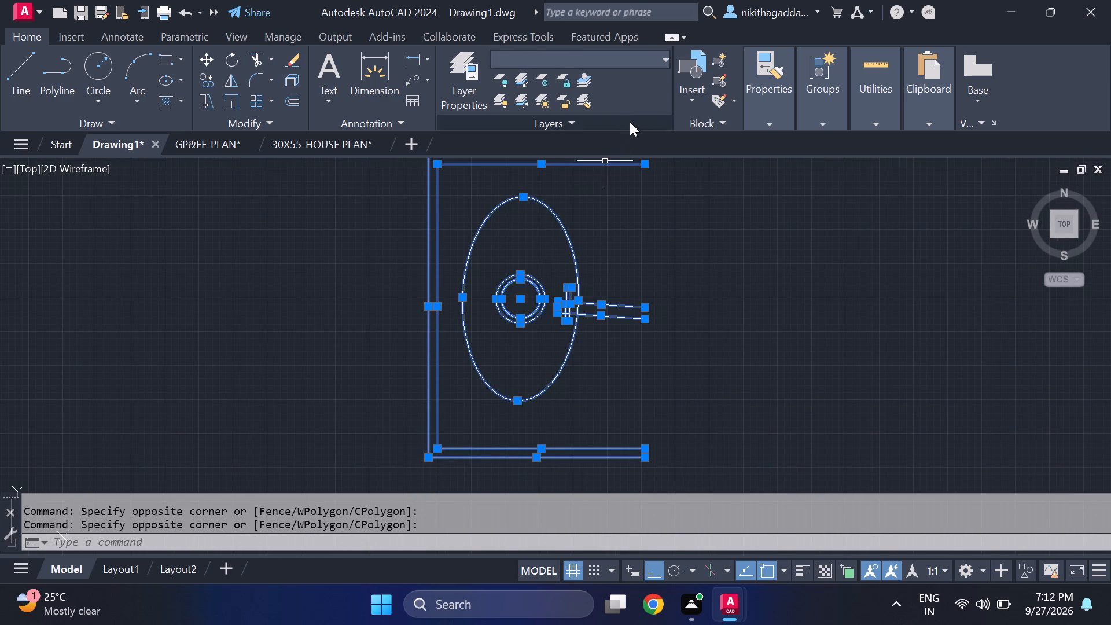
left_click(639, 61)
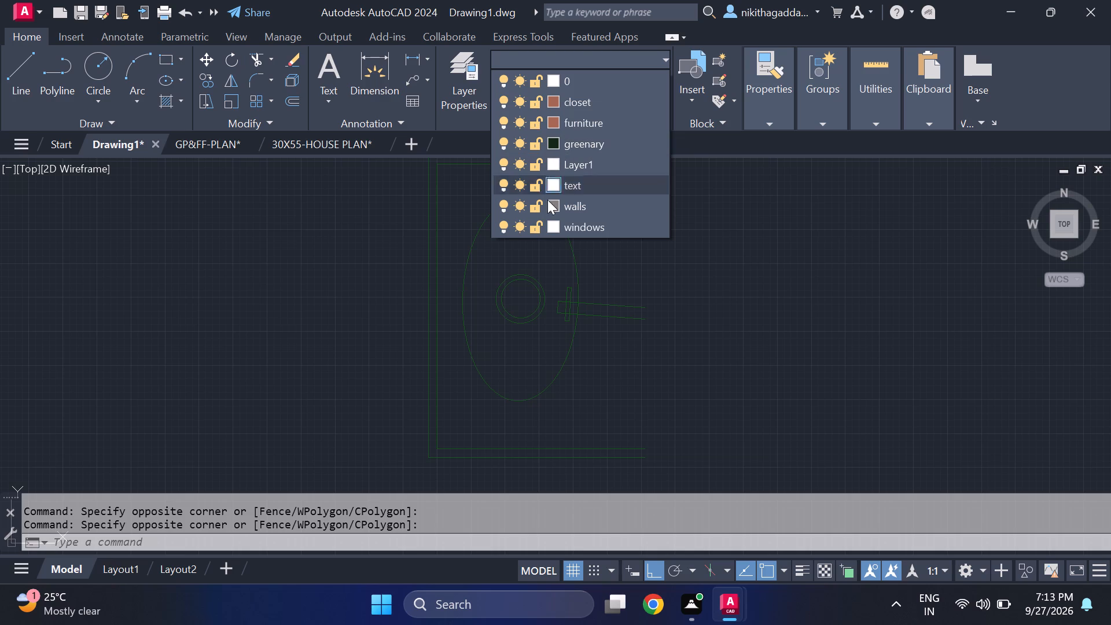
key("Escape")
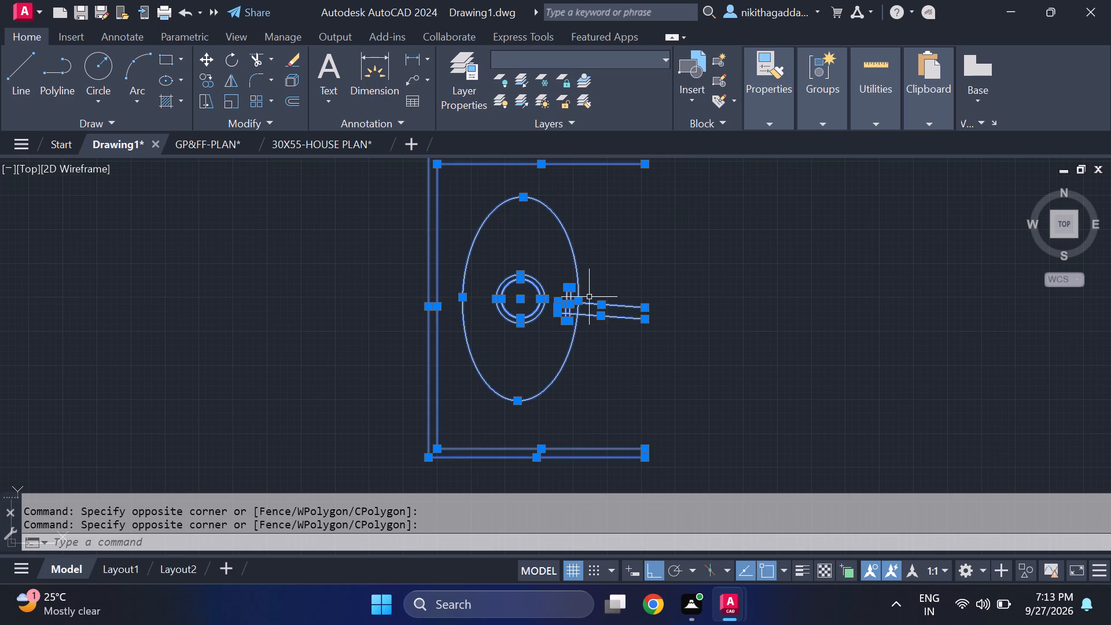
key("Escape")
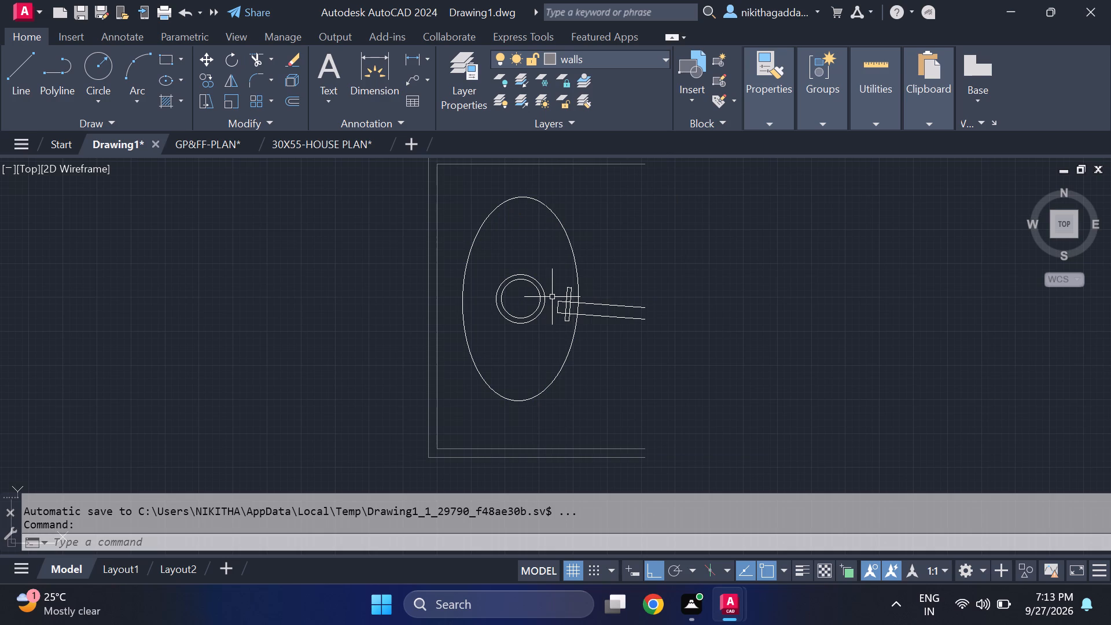
Assign the double lines surrounding the oval sink to the walls layer.
scroll(553, 297, "down", 5)
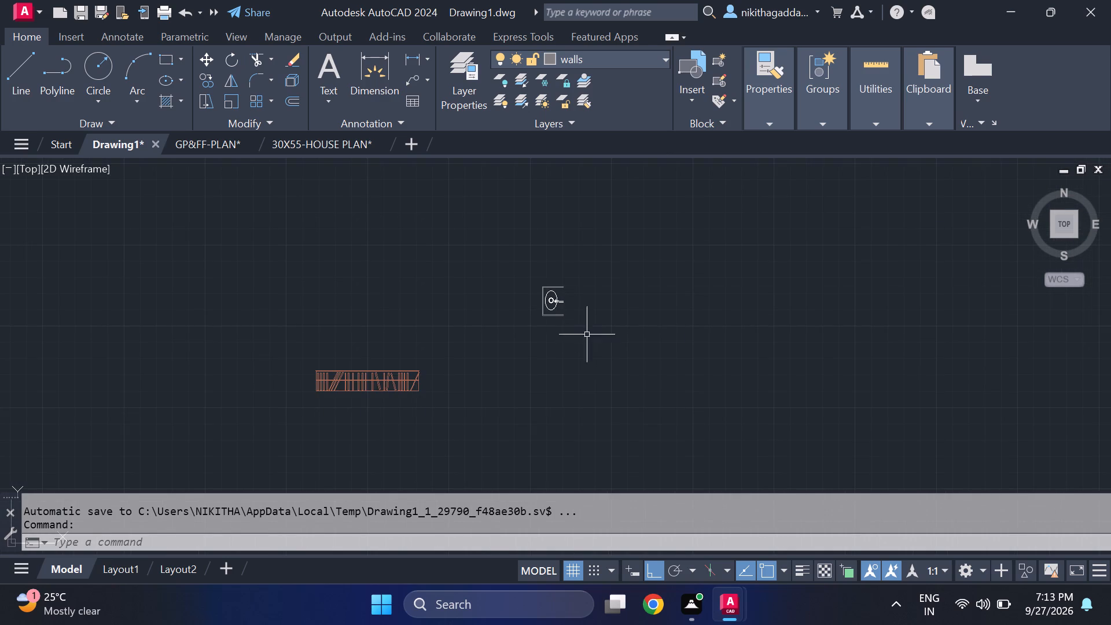
scroll(552, 275, "up", 4)
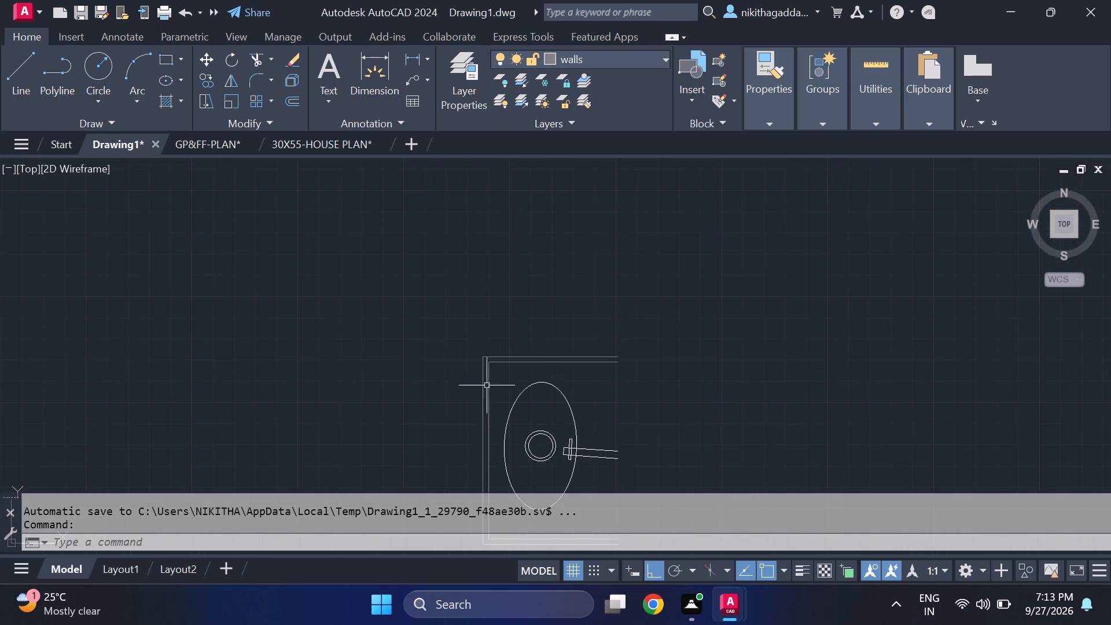
middle_click_drag(480, 361, 467, 285)
left_click_drag(490, 268, 485, 272)
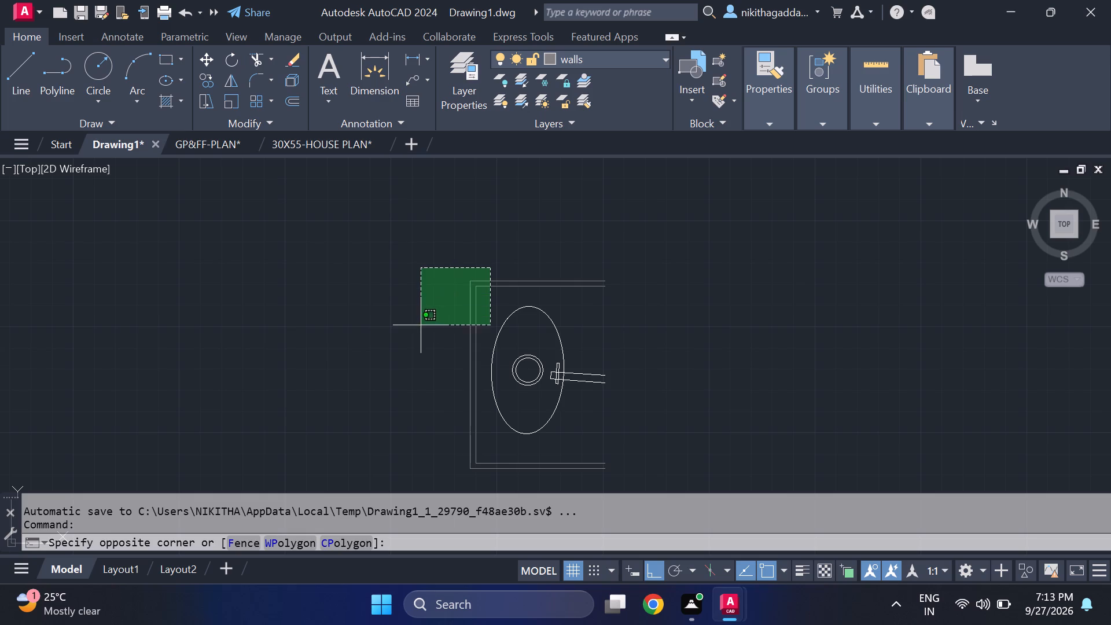
left_click(421, 325)
left_click_drag(535, 460, 529, 468)
left_click(505, 490)
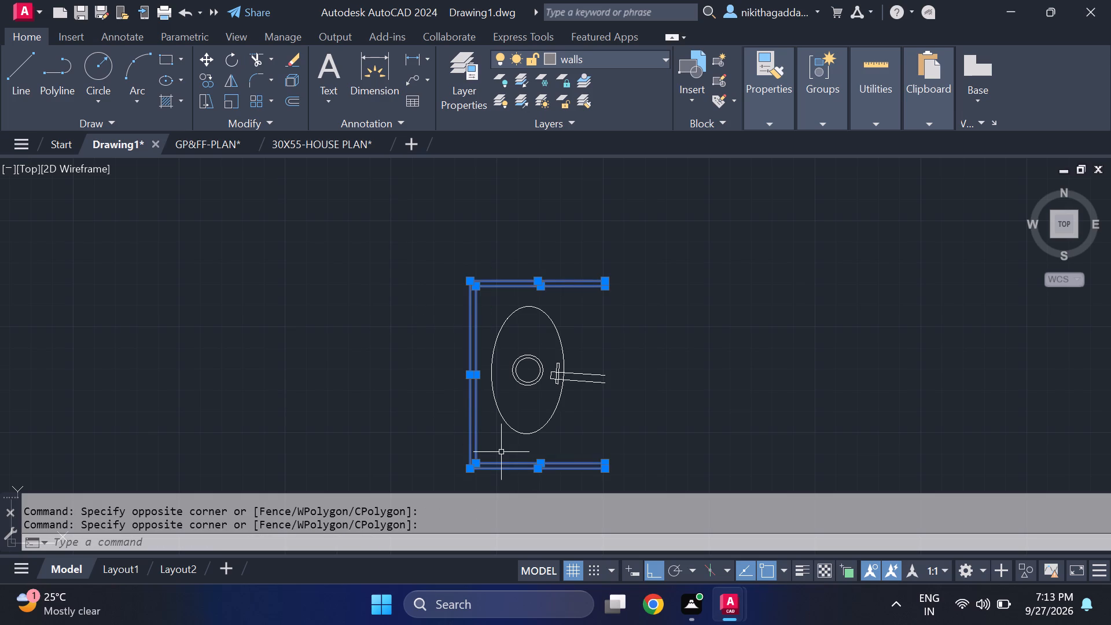
left_click(661, 62)
left_click(592, 208)
key("Escape")
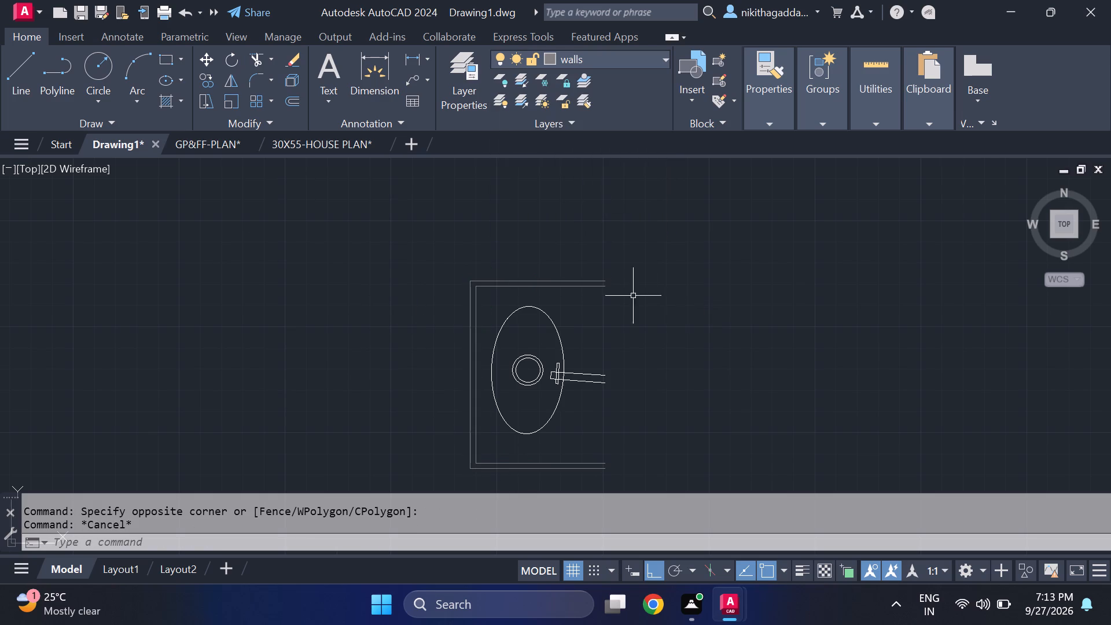
Set the windows layer's colour to index colour 141.
scroll(566, 321, "down", 6)
middle_click_drag(631, 405, 601, 344)
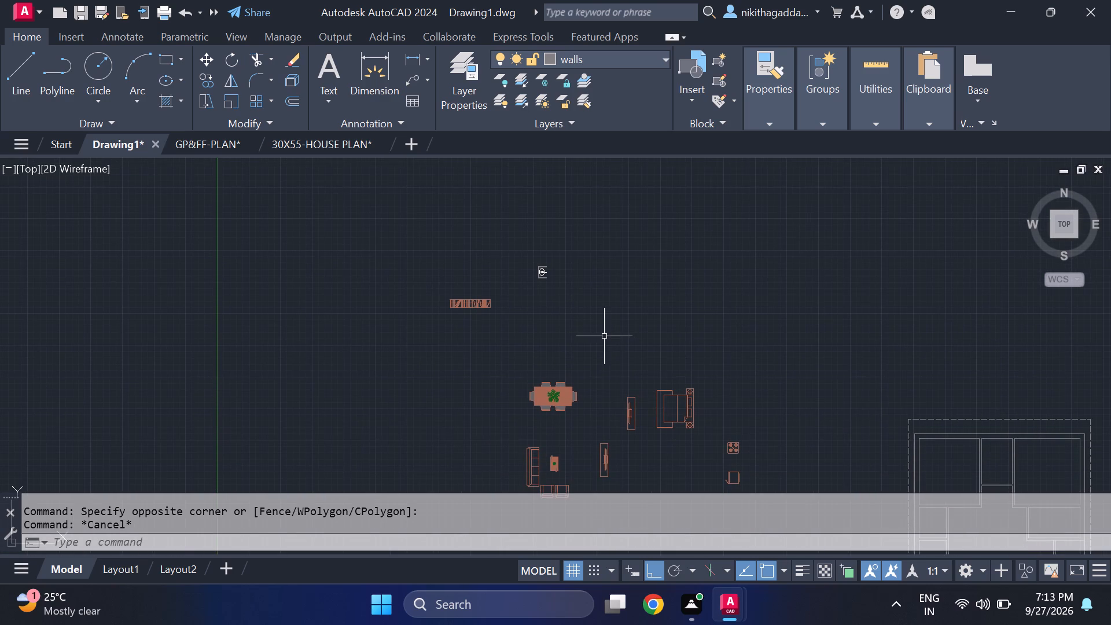
middle_click_drag(599, 336, 577, 286)
middle_click_drag(520, 310, 488, 233)
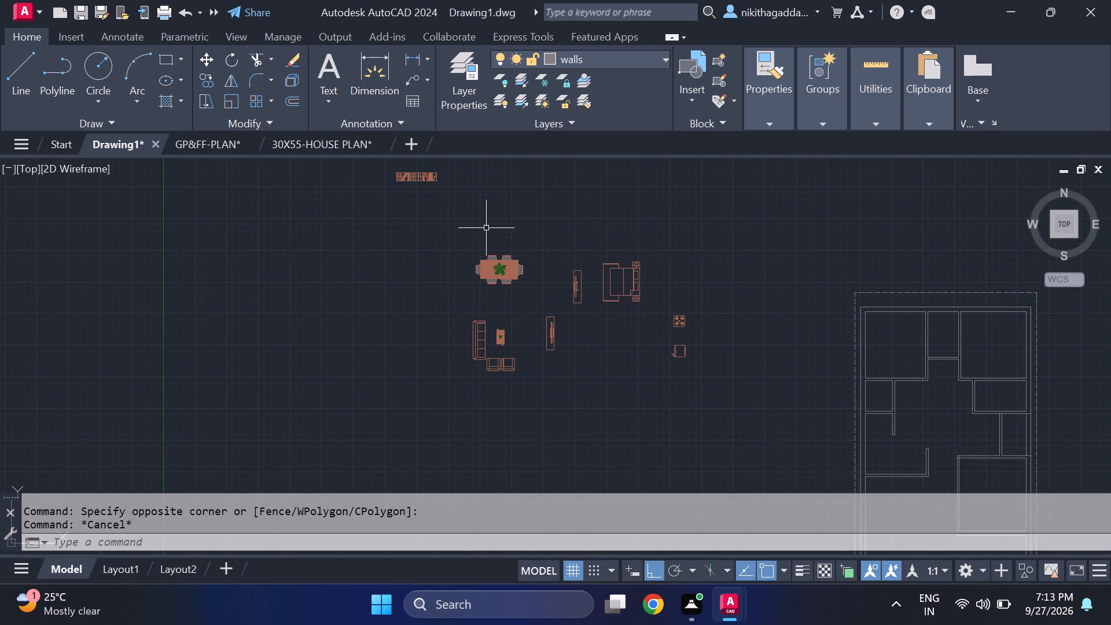
middle_click_drag(763, 429, 689, 396)
middle_click_drag(674, 395, 657, 391)
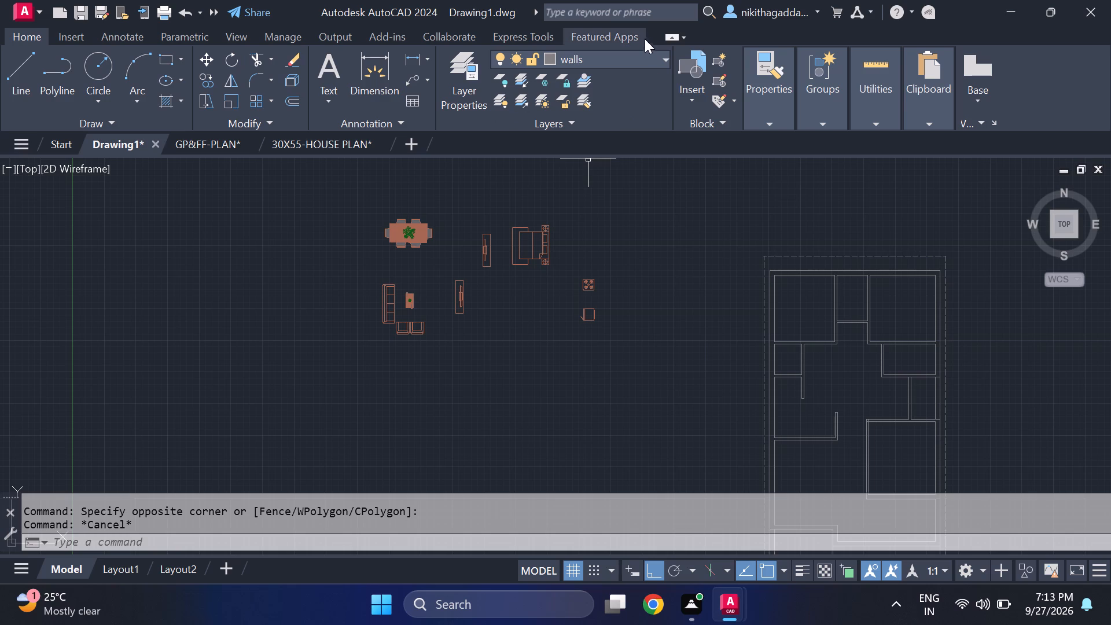
left_click(655, 64)
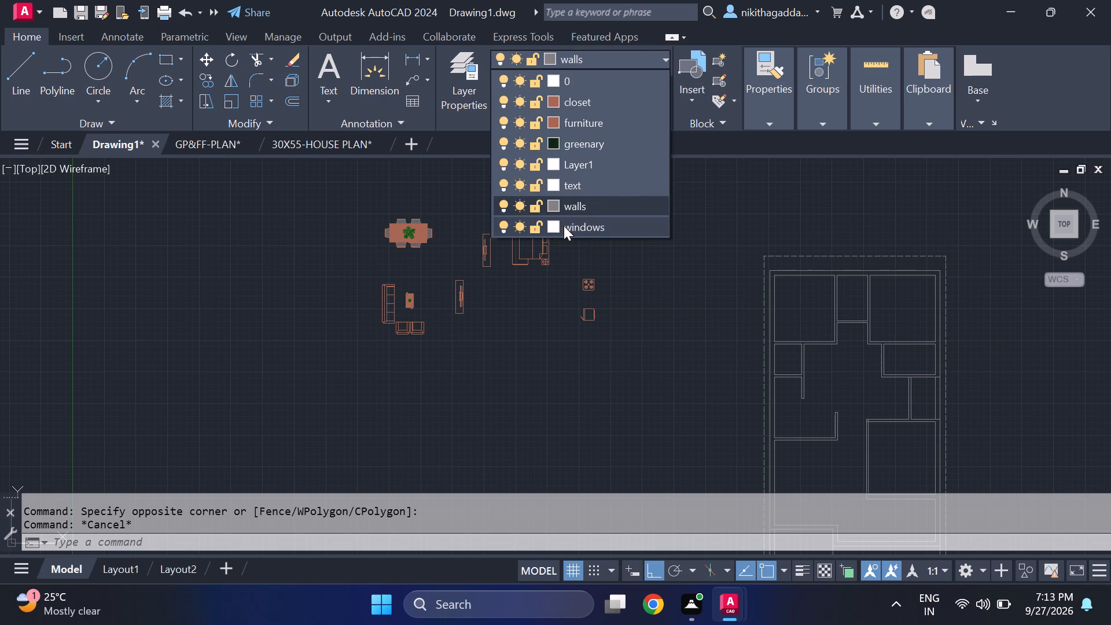
left_click(547, 226)
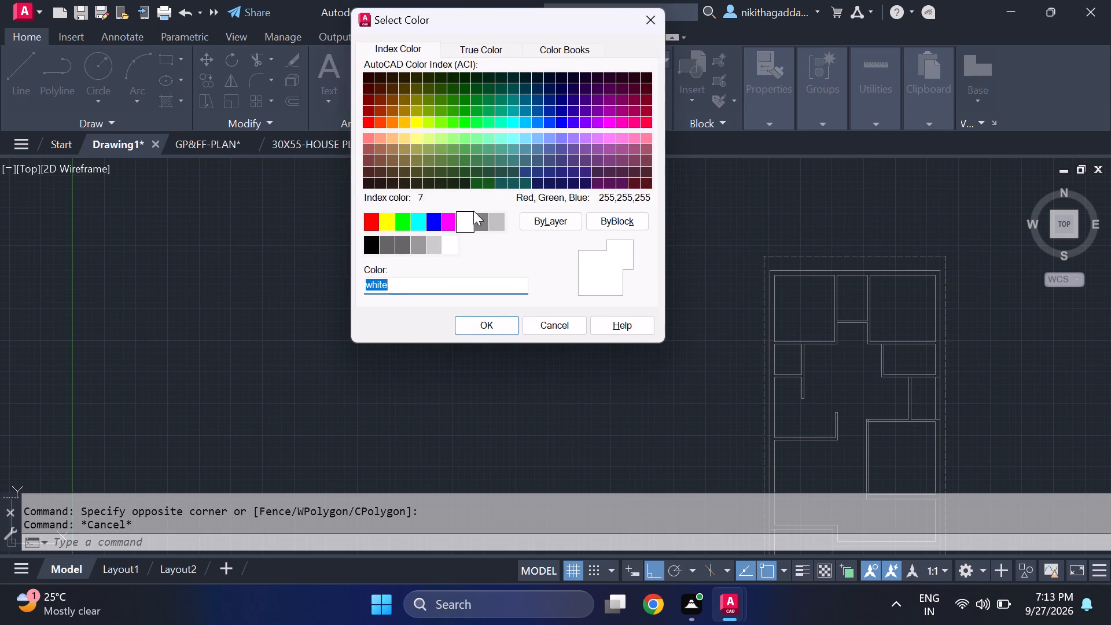
left_click(526, 134)
left_click(490, 325)
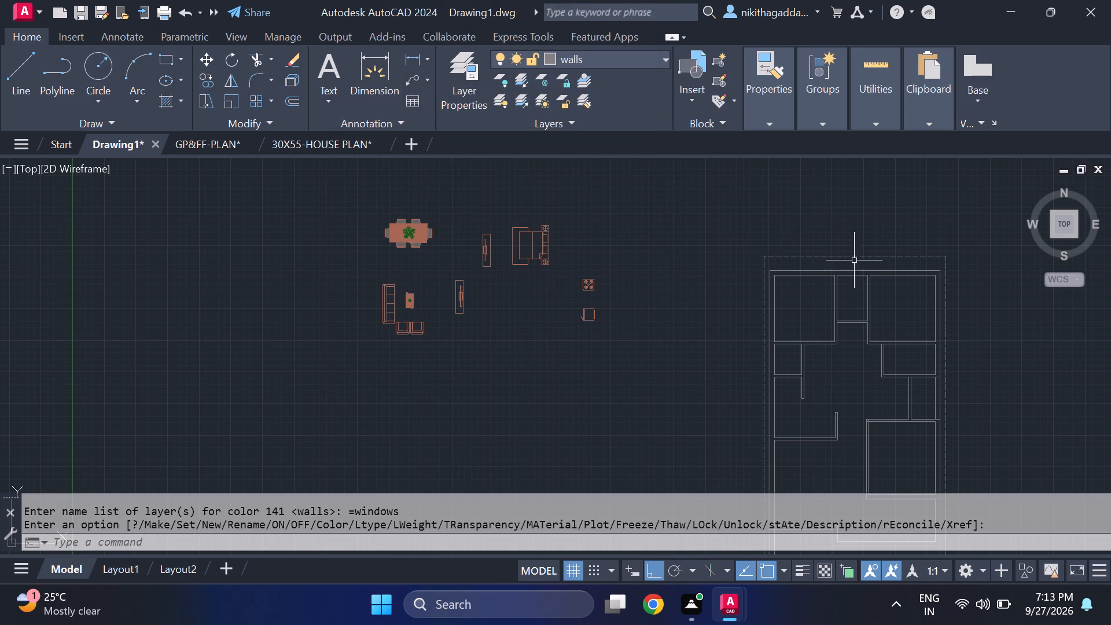
Make windows the current layer for drawing in the floor plan.
middle_click_drag(855, 268, 660, 235)
left_click(641, 58)
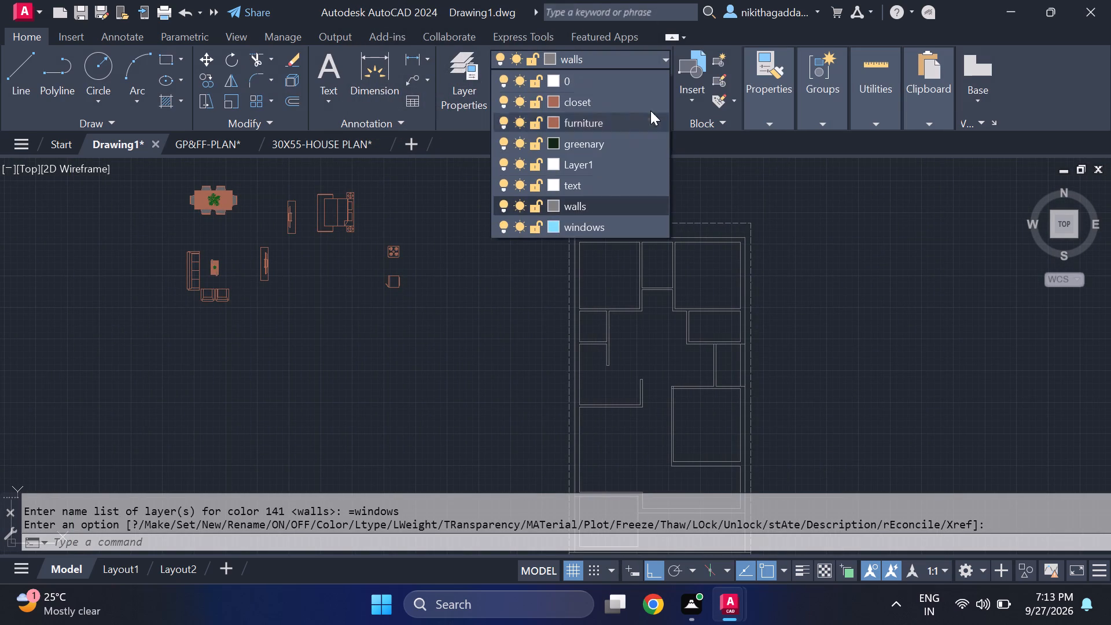
left_click(584, 221)
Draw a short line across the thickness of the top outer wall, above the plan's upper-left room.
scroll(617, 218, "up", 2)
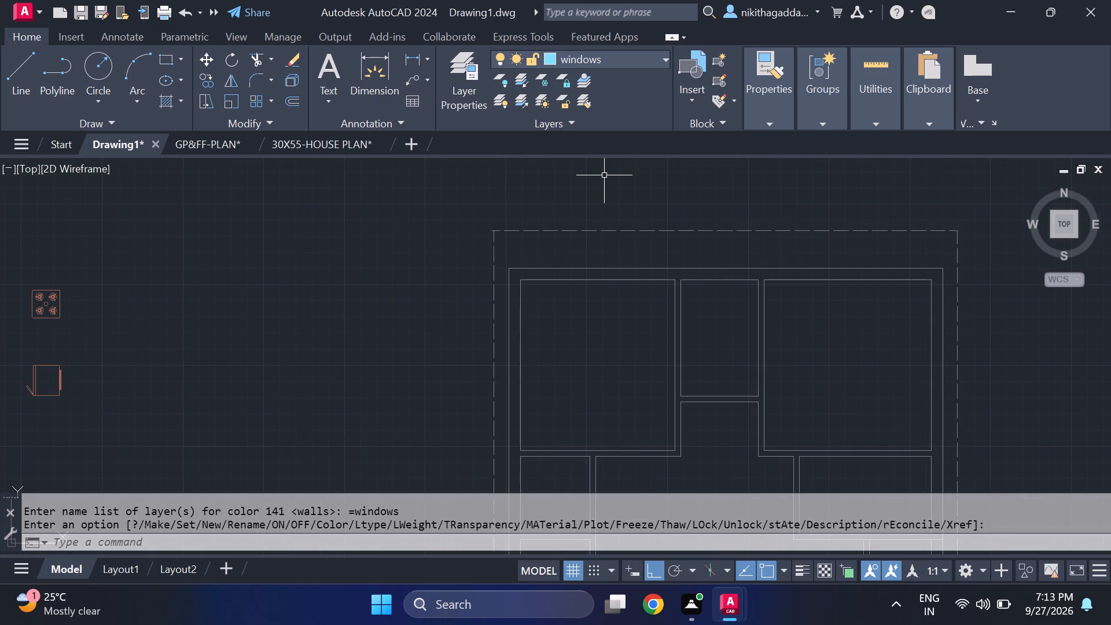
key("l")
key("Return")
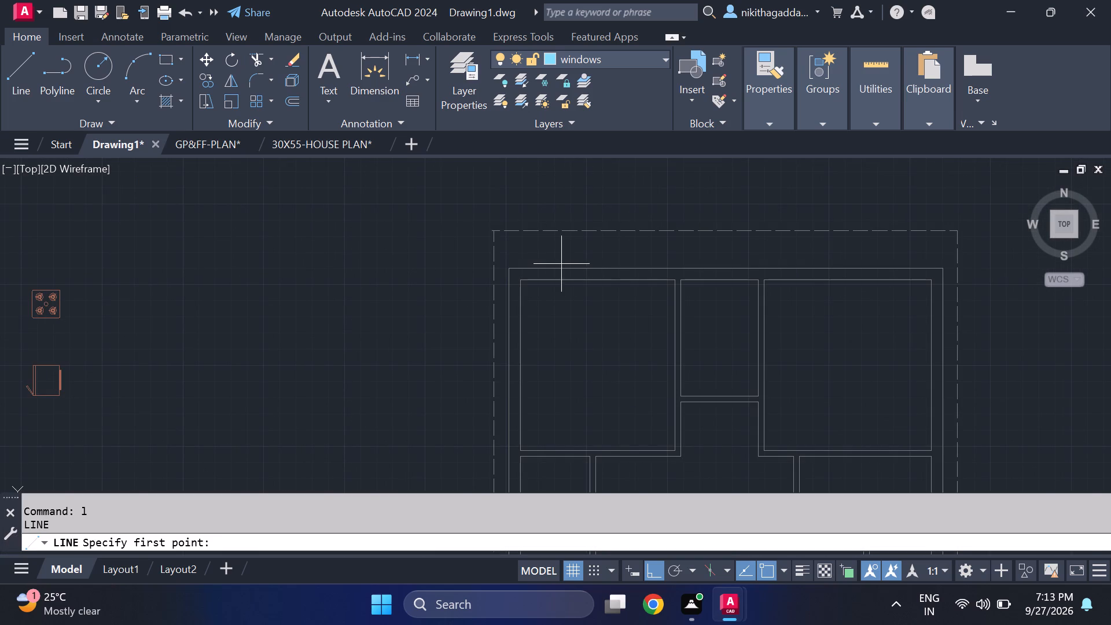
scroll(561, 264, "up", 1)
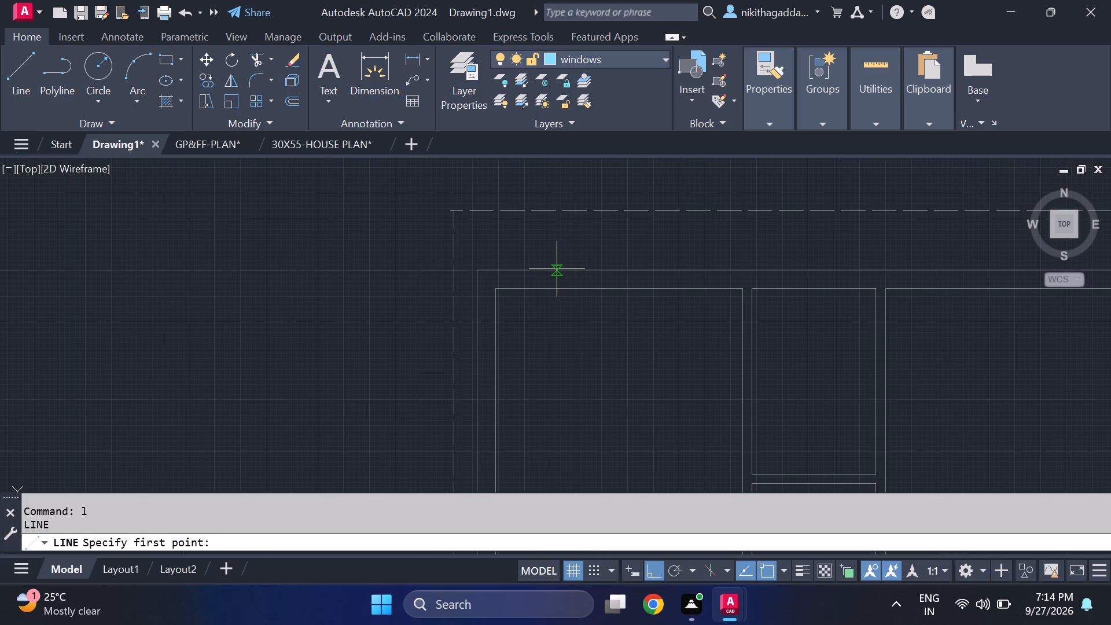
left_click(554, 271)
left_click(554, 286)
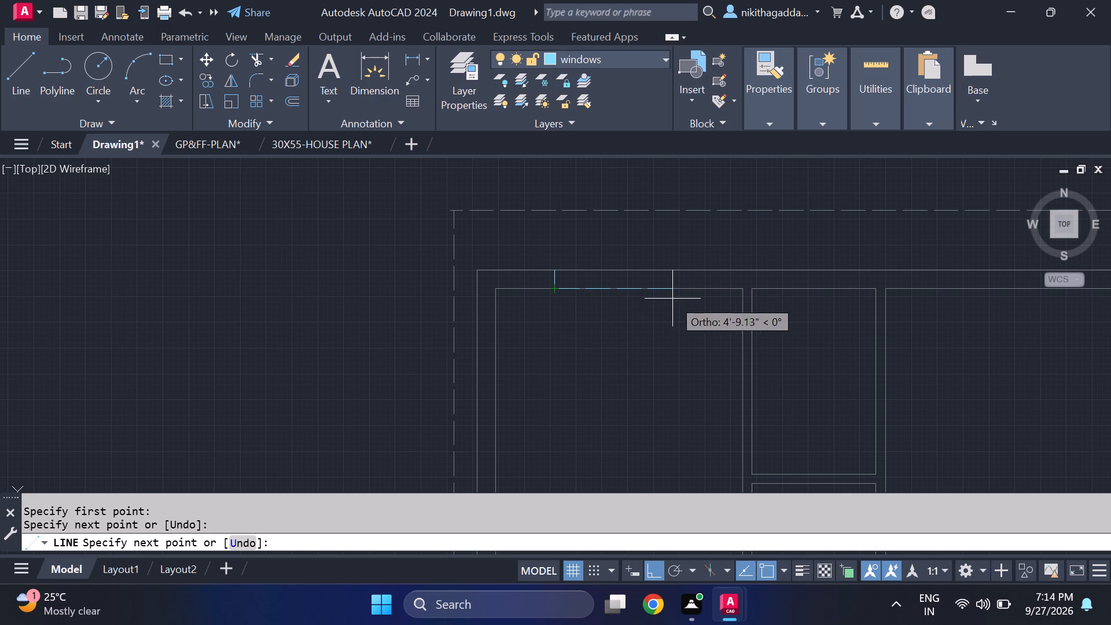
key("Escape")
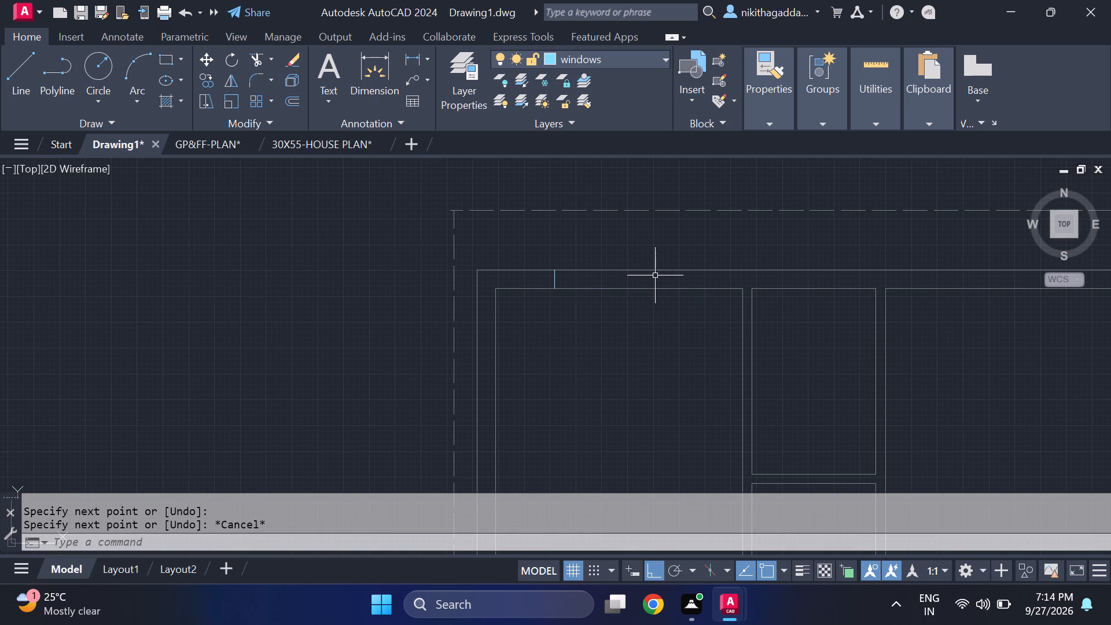
Set the current linetype to ByLayer for new objects.
left_click(774, 116)
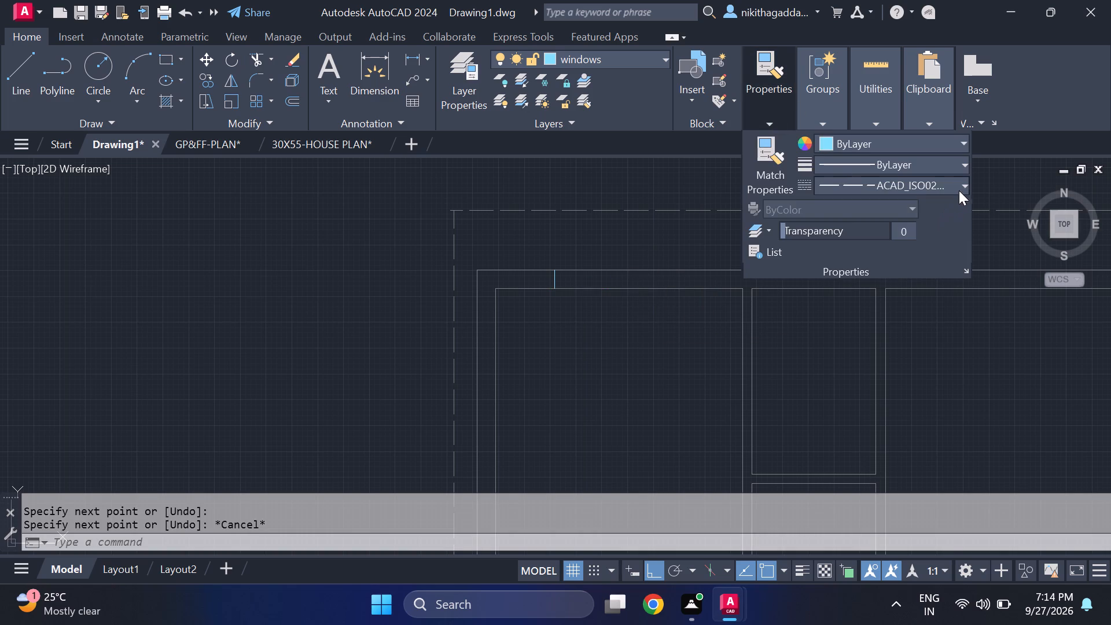
left_click(961, 184)
left_click(902, 203)
key("Escape")
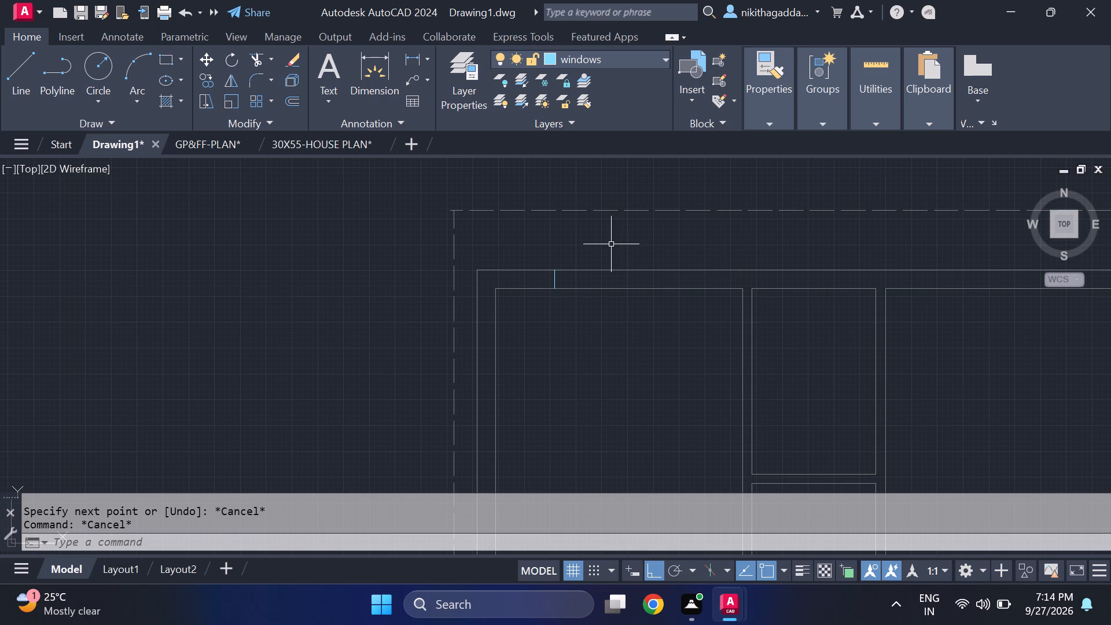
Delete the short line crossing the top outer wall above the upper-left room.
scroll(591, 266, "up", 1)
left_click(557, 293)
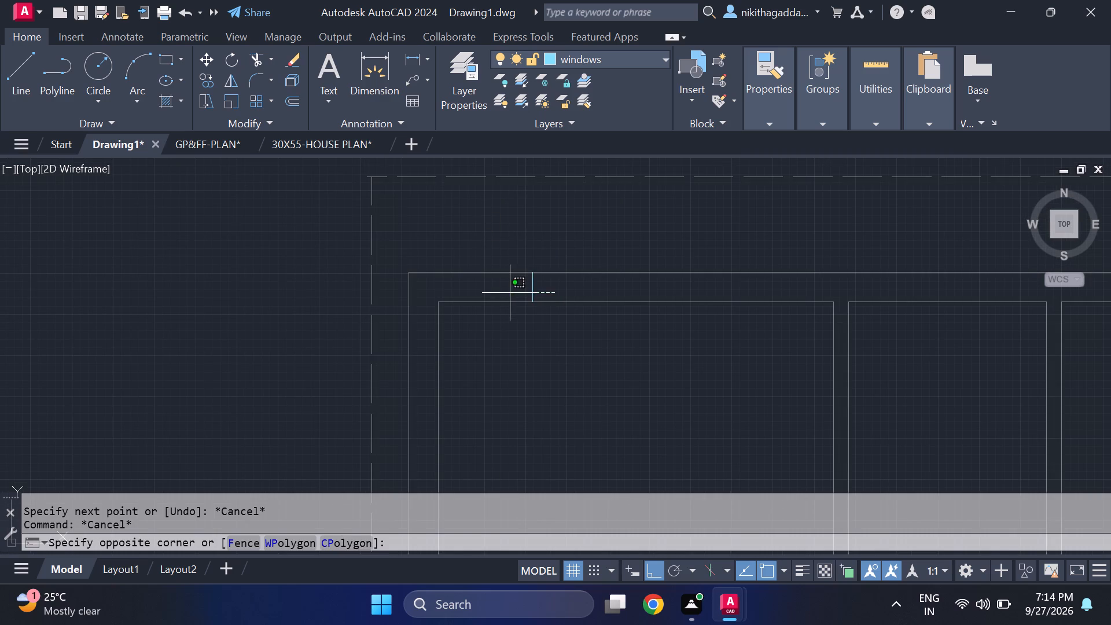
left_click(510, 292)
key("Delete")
Draw a rectangular window outline with lines, spanning the full thickness of the top outer wall above the upper-left room.
key("l")
key("Return")
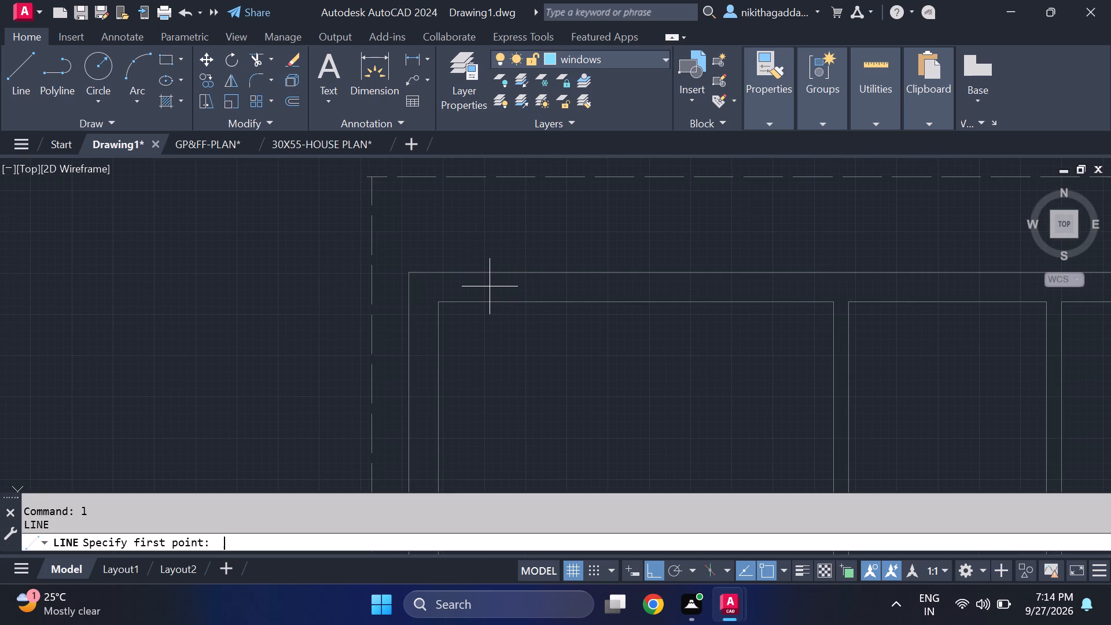
left_click(485, 276)
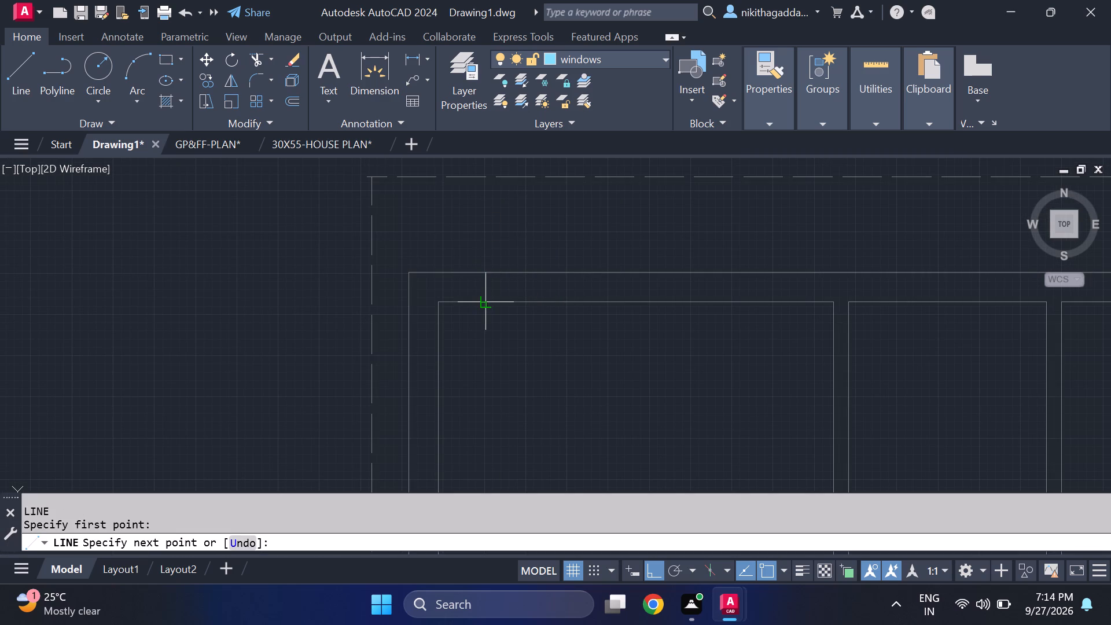
left_click(484, 303)
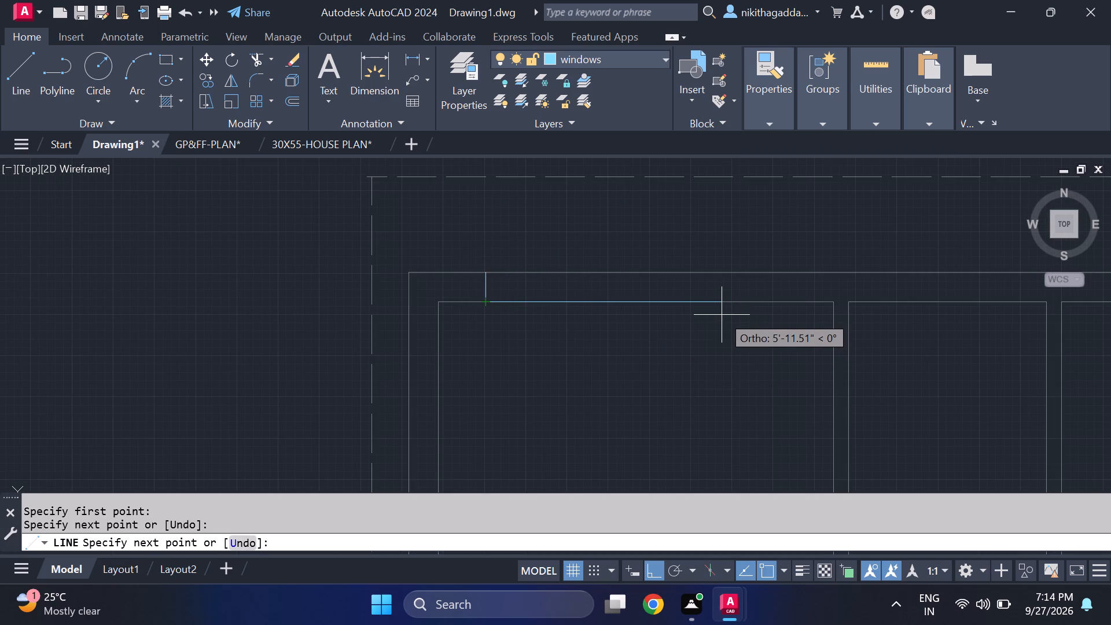
left_click(631, 307)
left_click(642, 273)
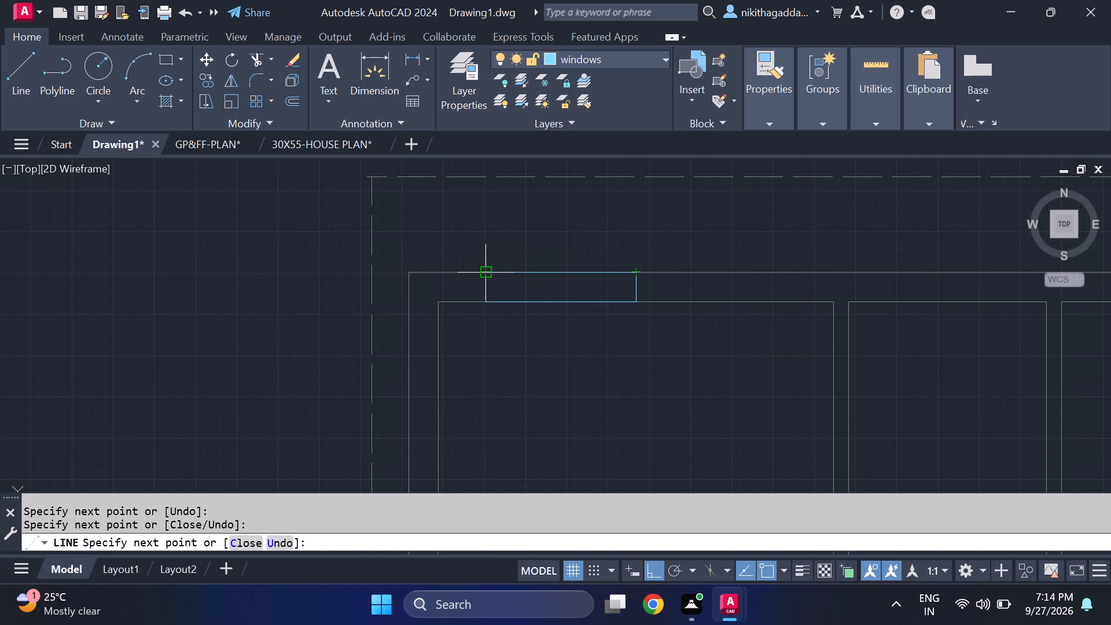
left_click(480, 273)
key("Escape")
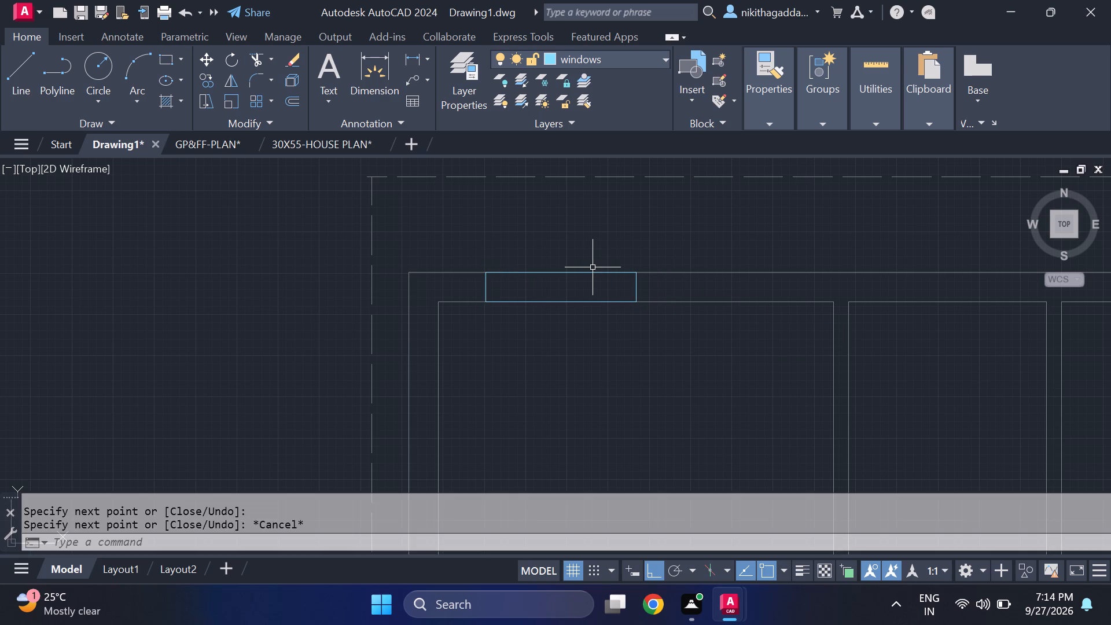
Draw two parallel horizontal pane lines inside the upper-left room's window outline, running from one end to the other.
key("space")
scroll(553, 263, "up", 1)
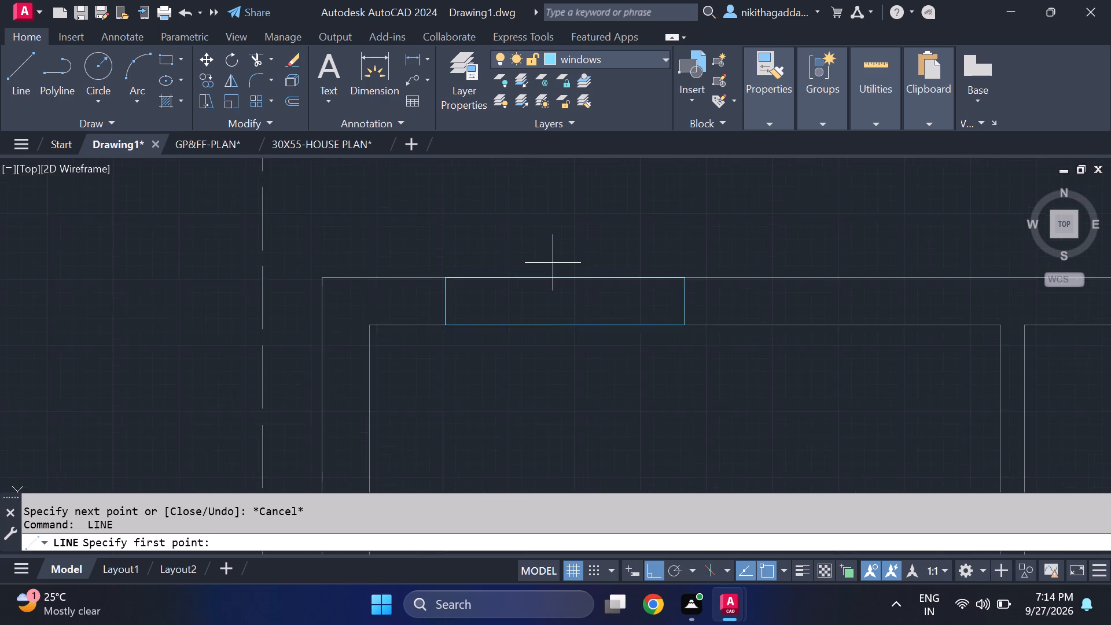
scroll(553, 263, "up", 1)
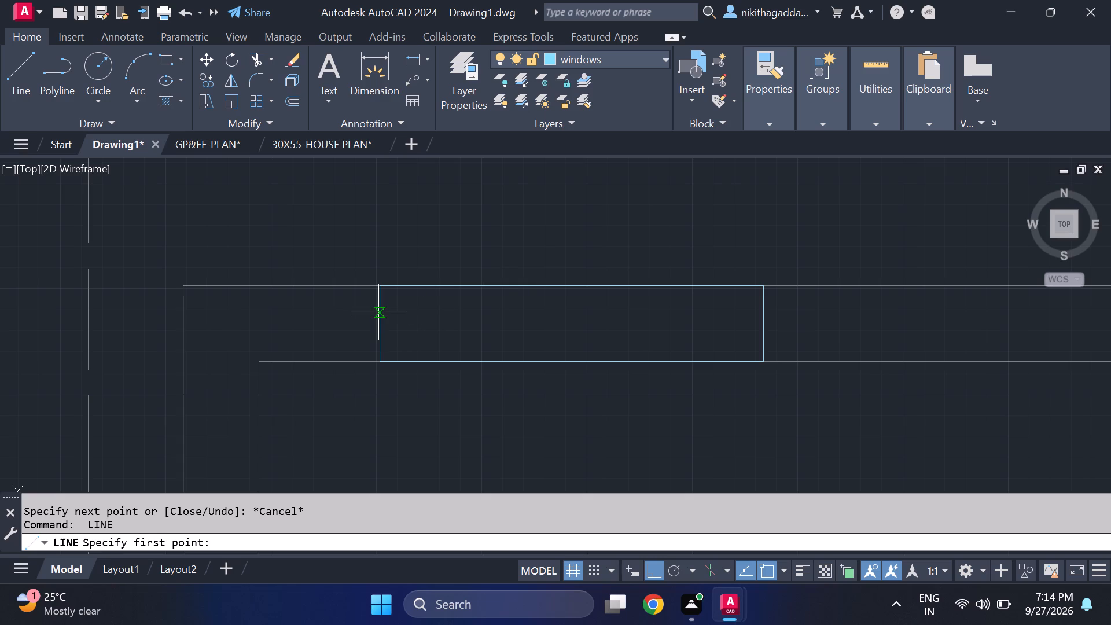
left_click(378, 312)
left_click(764, 316)
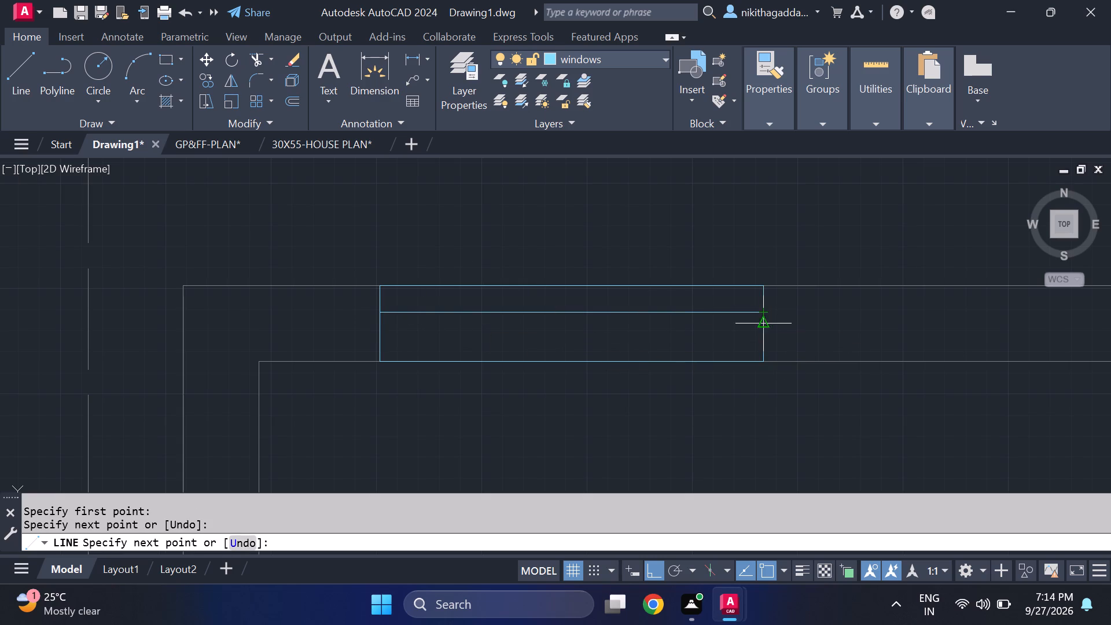
left_click(763, 335)
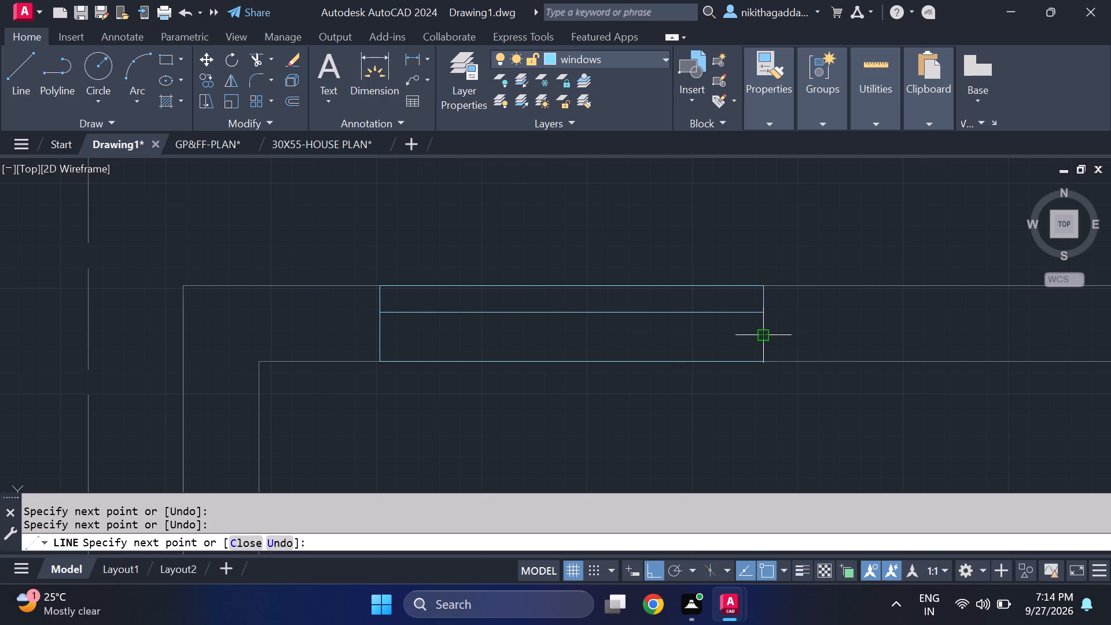
left_click(382, 336)
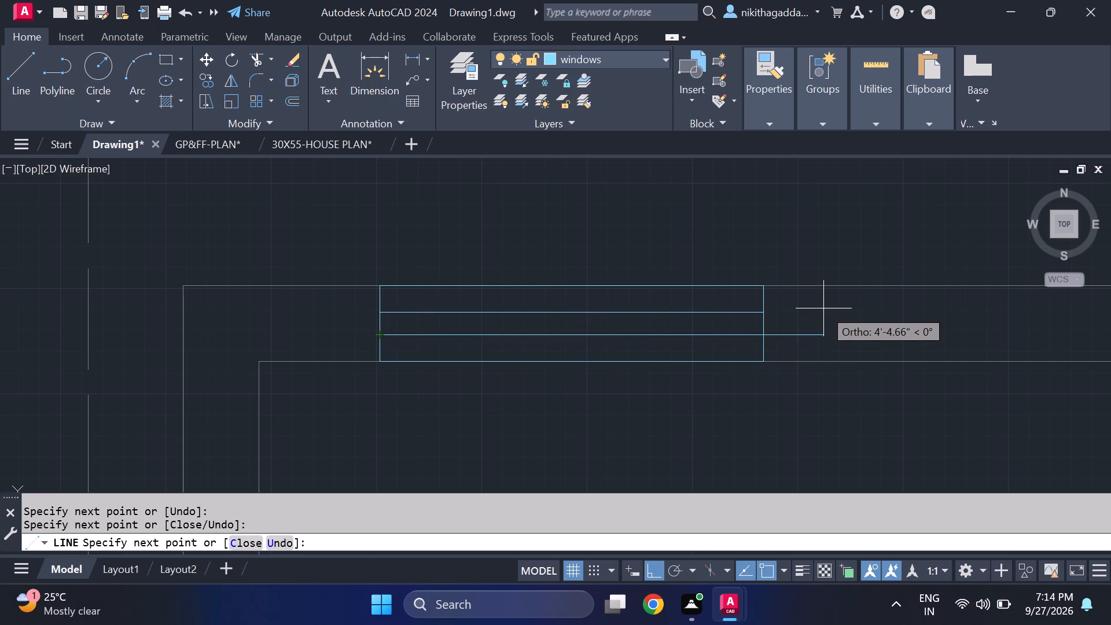
key("Return")
Draw a shorter rectangular window outline with lines in the top outer wall above the narrow middle room, spanning the wall thickness.
scroll(825, 308, "down", 6)
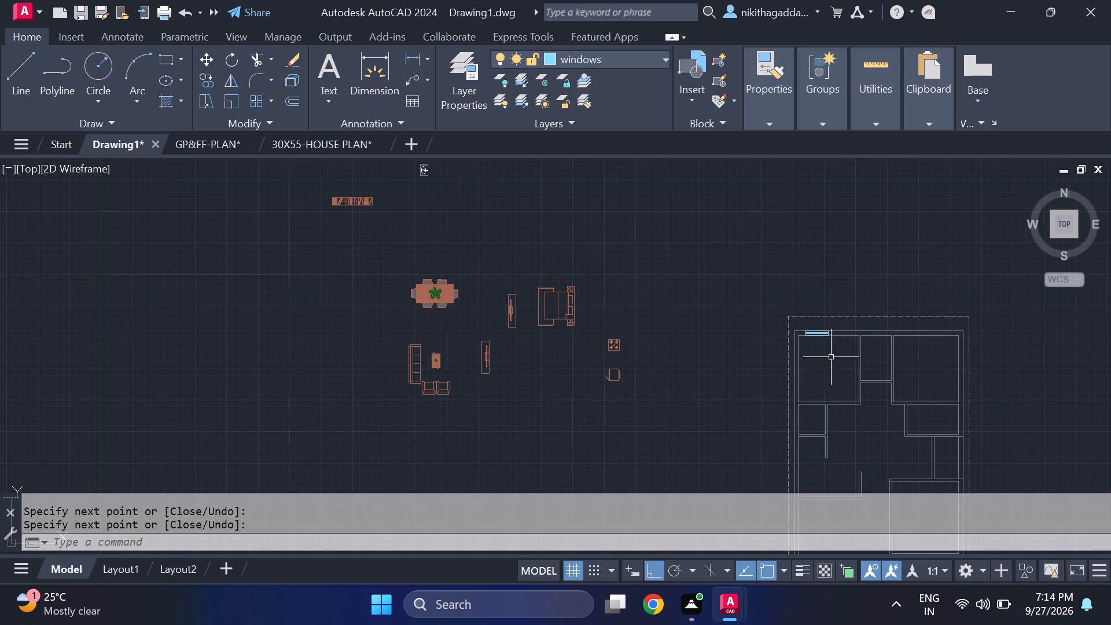
middle_click(864, 355)
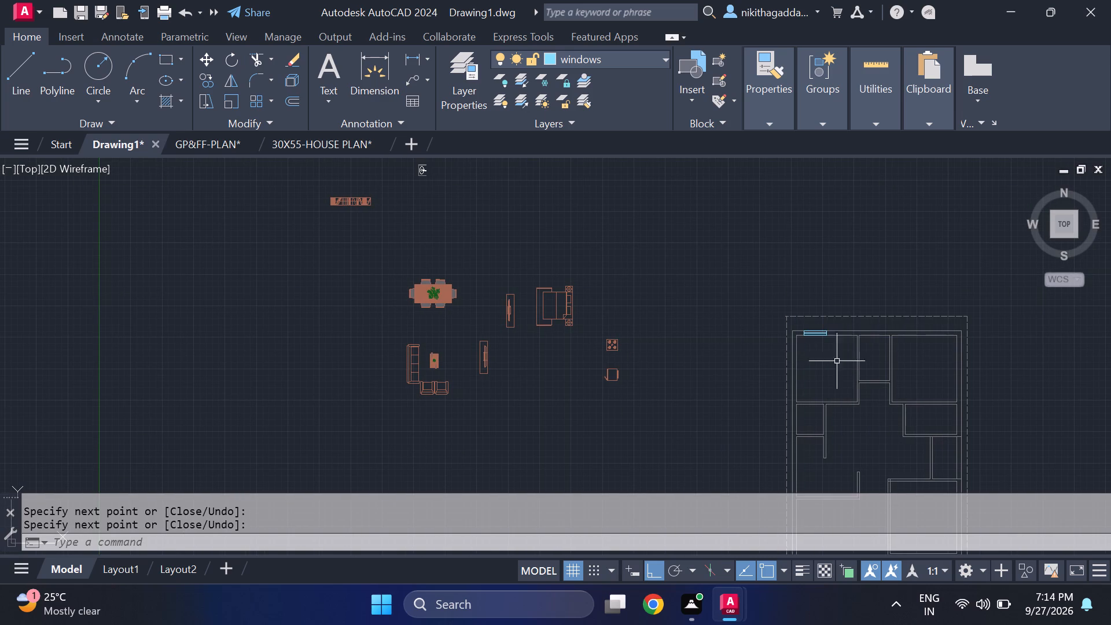
middle_click_drag(840, 364, 543, 369)
key("l")
key("Return")
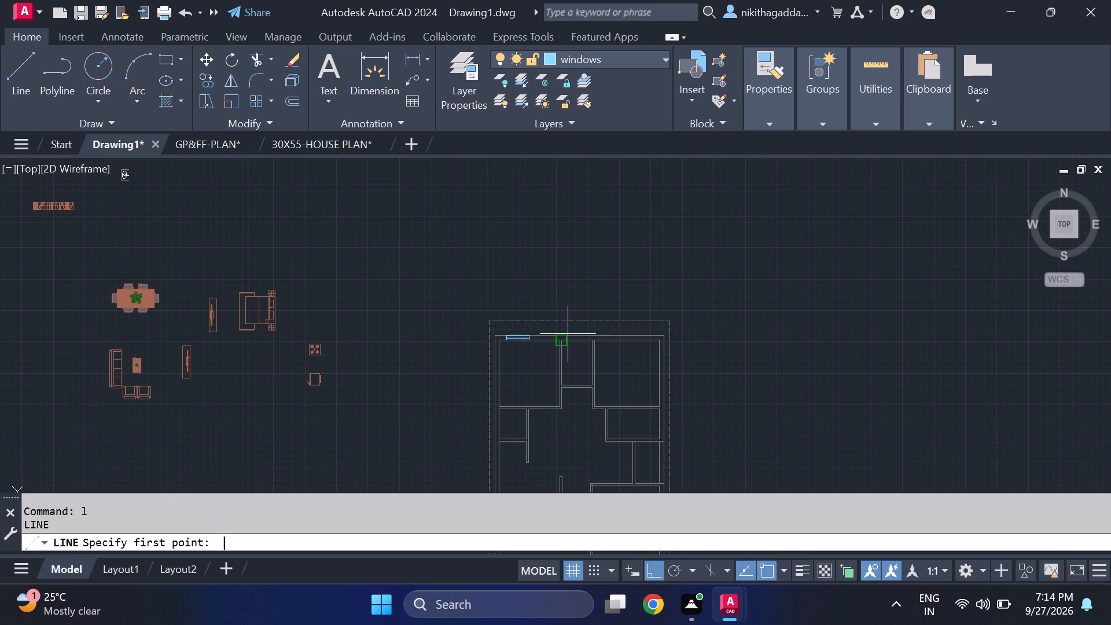
scroll(612, 305, "up", 2)
scroll(530, 398, "up", 1)
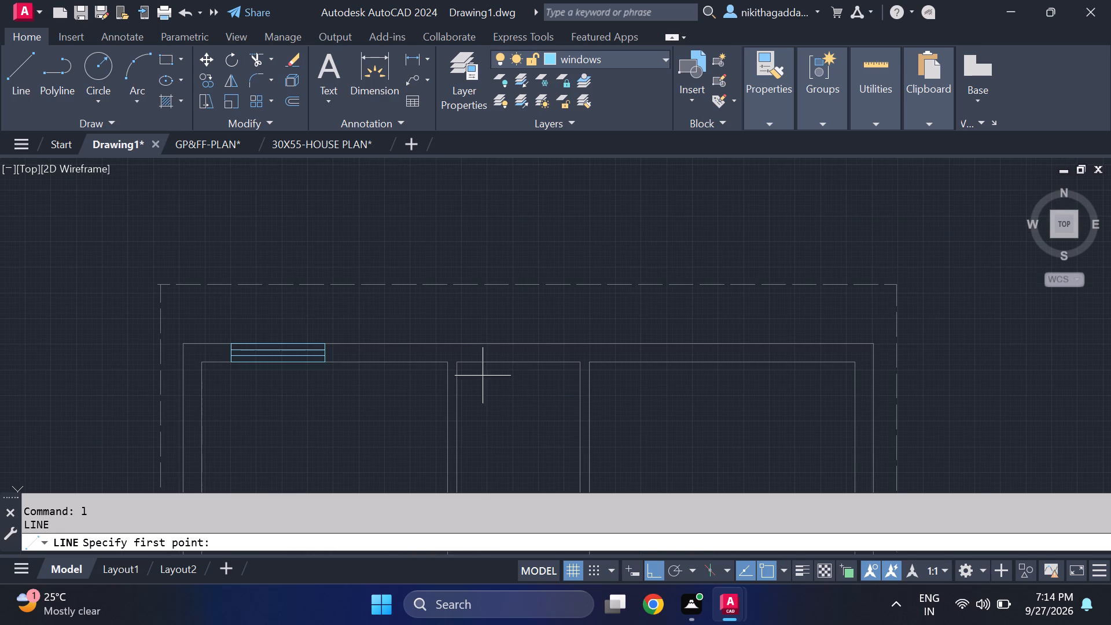
scroll(481, 372, "up", 1)
left_click(487, 358)
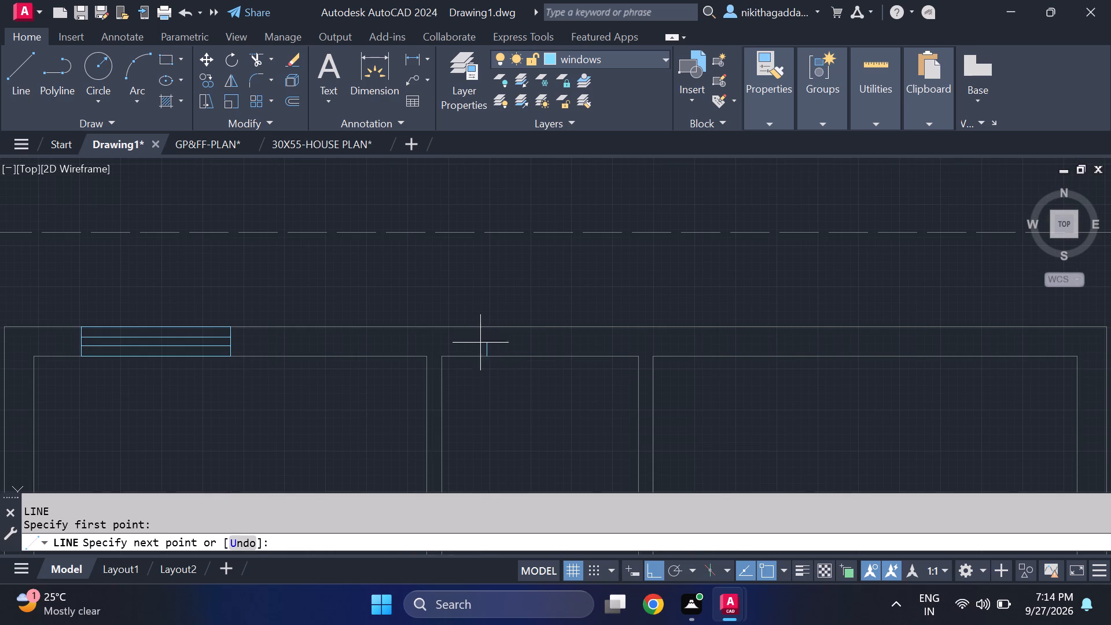
left_click(485, 330)
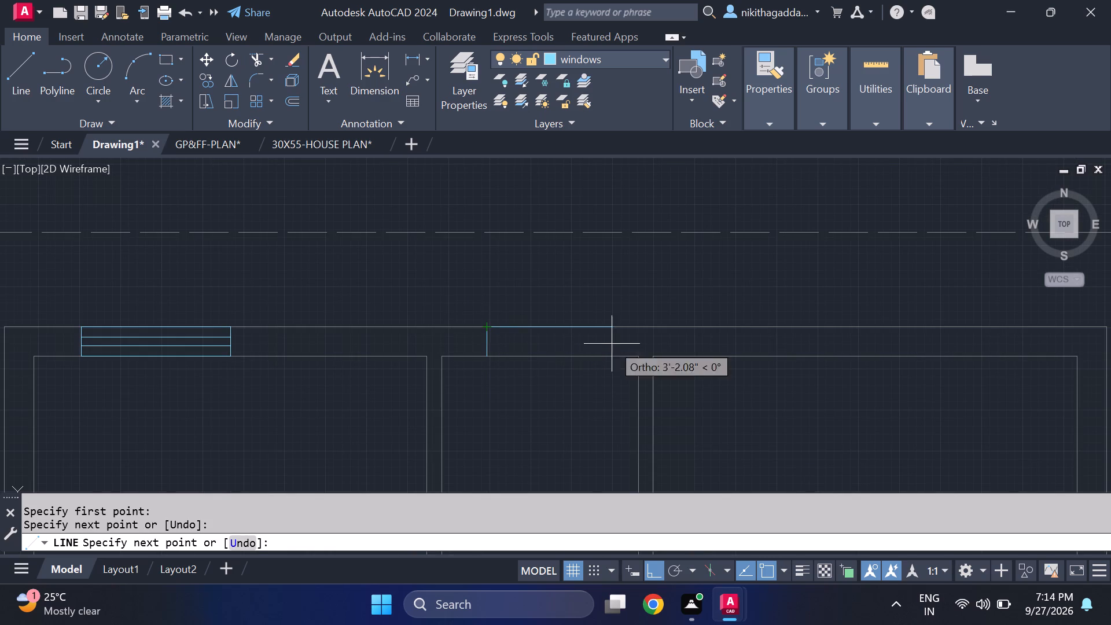
left_click(557, 333)
left_click(557, 356)
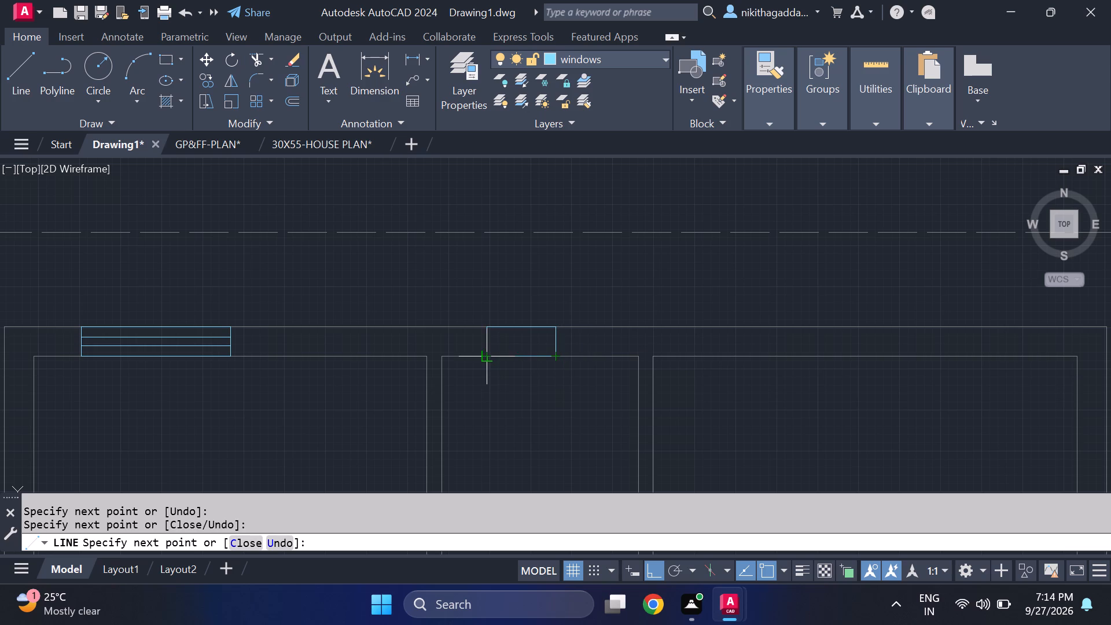
left_click(487, 357)
Draw two parallel horizontal pane lines inside the narrow middle room's window outline, running from one end to the other.
scroll(492, 342, "up", 3)
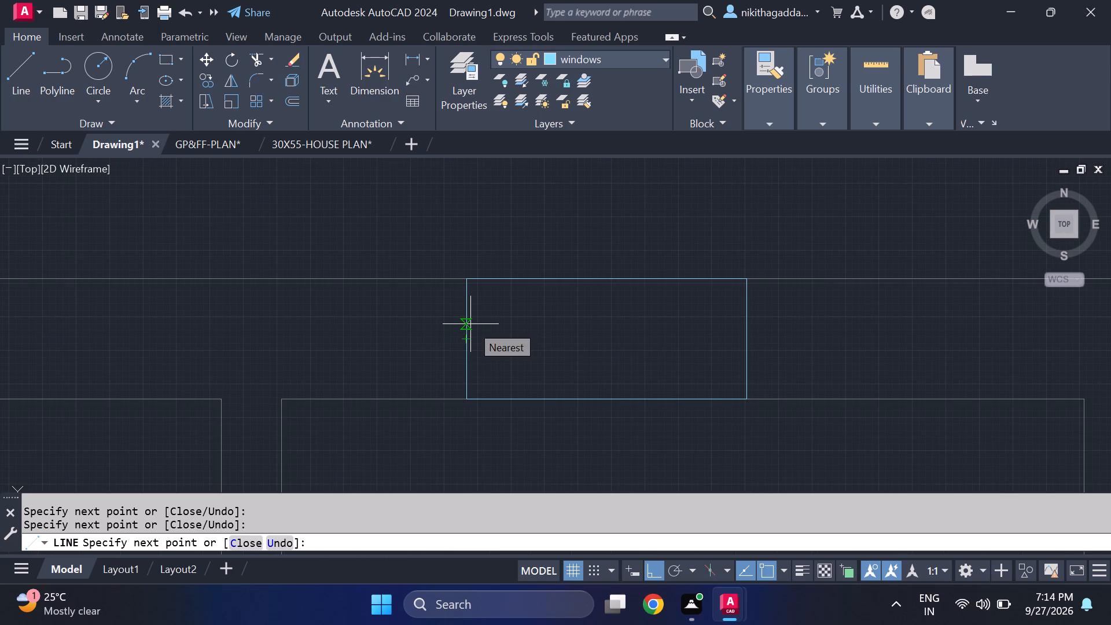
left_click(470, 324)
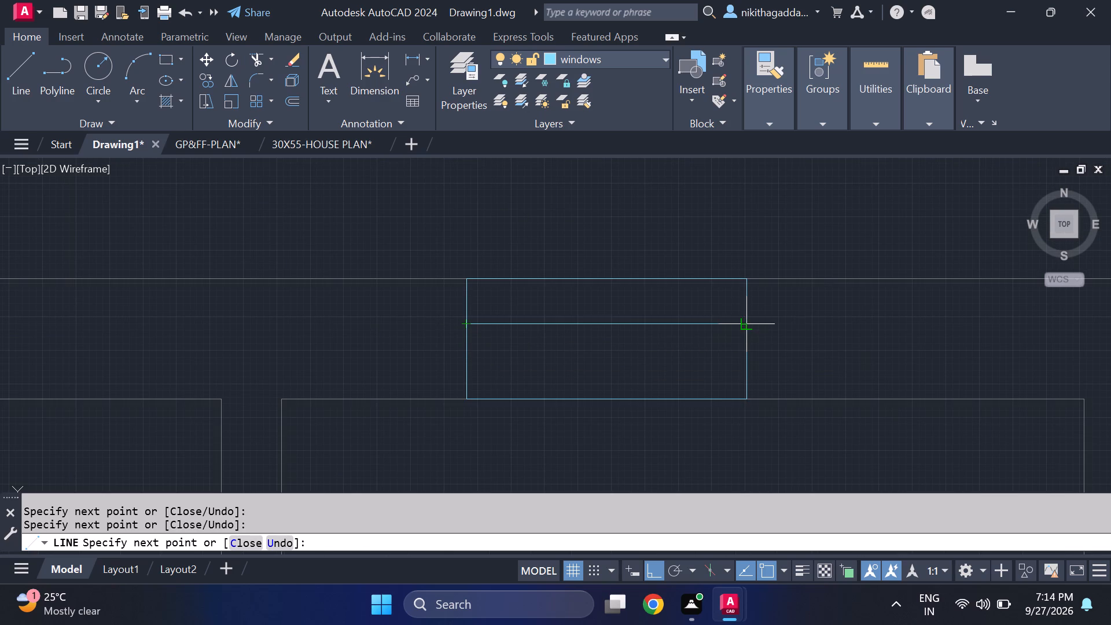
left_click(746, 328)
left_click_drag(750, 343, 731, 348)
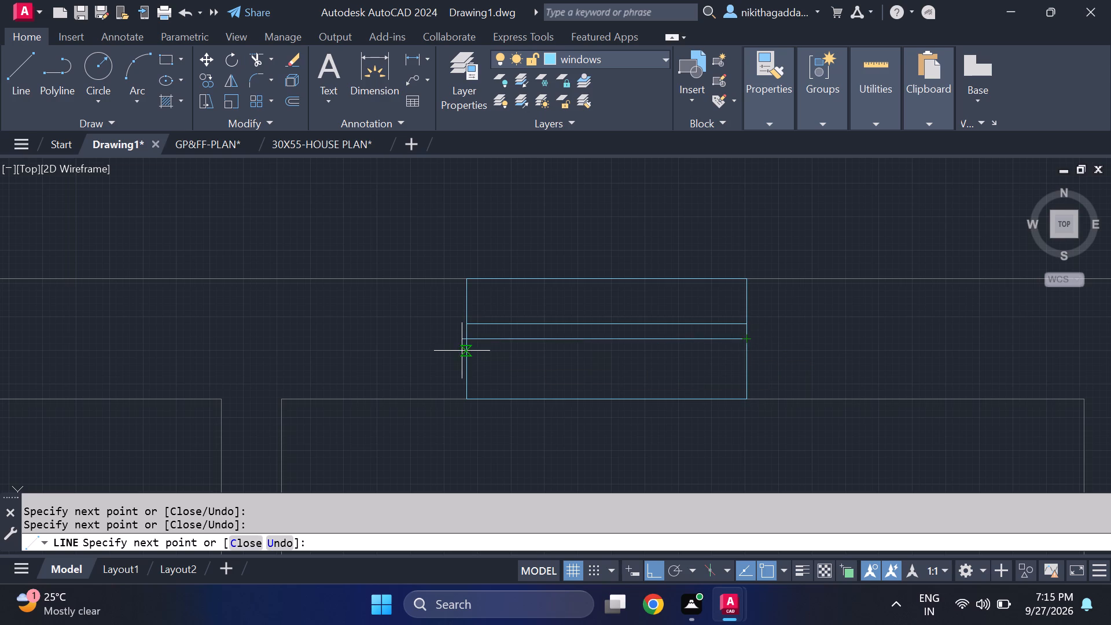
left_click(465, 346)
key("Return")
Draw a rectangular window outline with lines in the left outer wall beside the small room below the upper-left room, spanning the wall thickness.
scroll(459, 347, "down", 5)
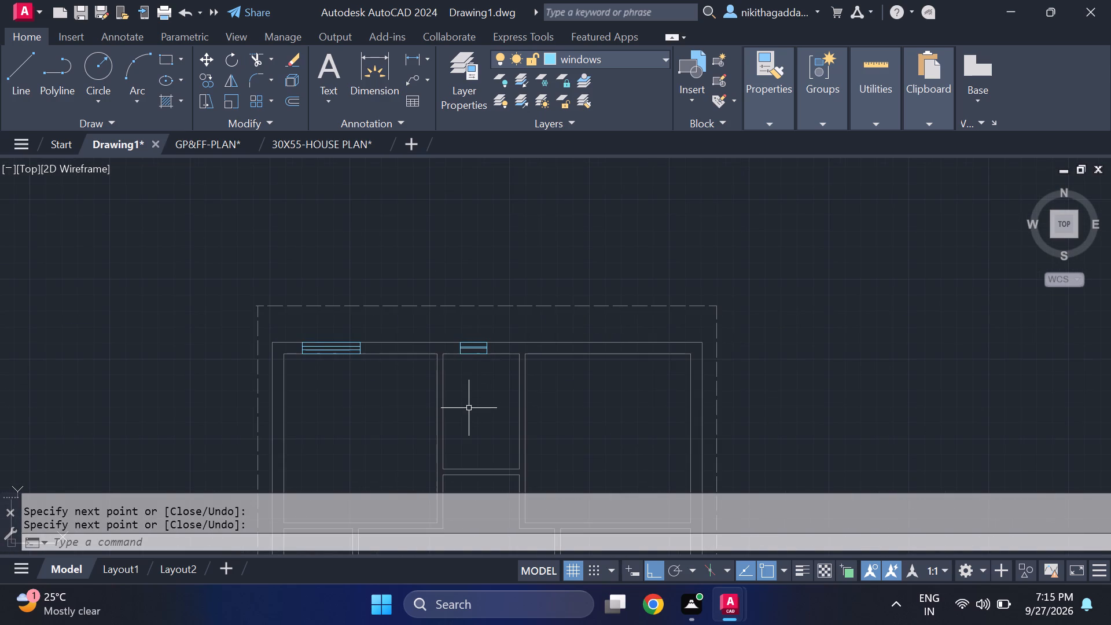
scroll(469, 410, "down", 2)
middle_click_drag(464, 424, 487, 321)
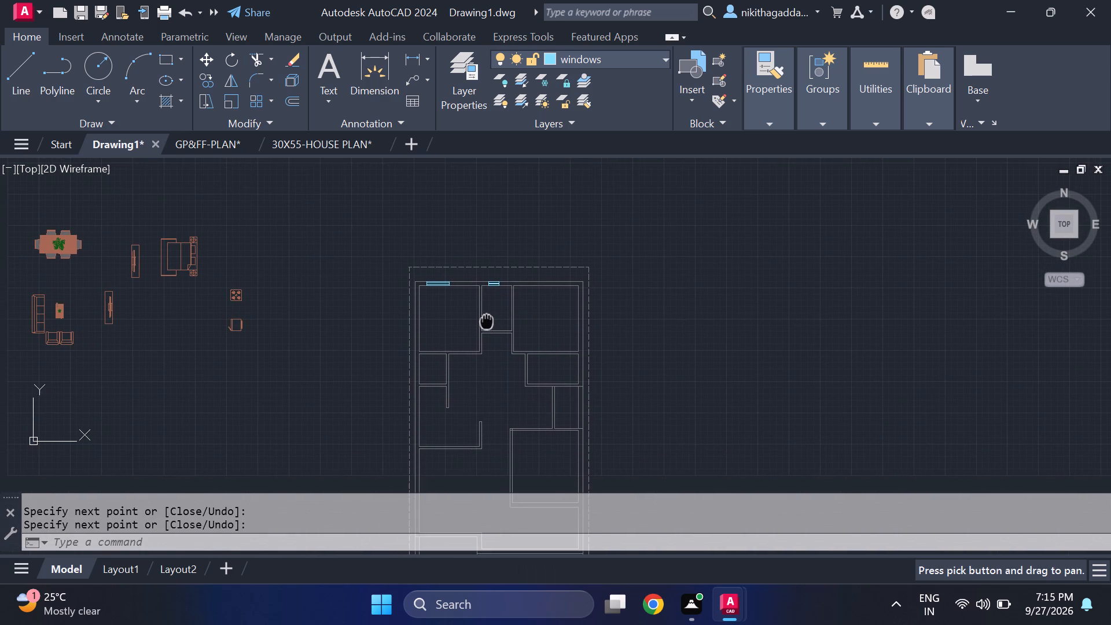
key("l")
key("Return")
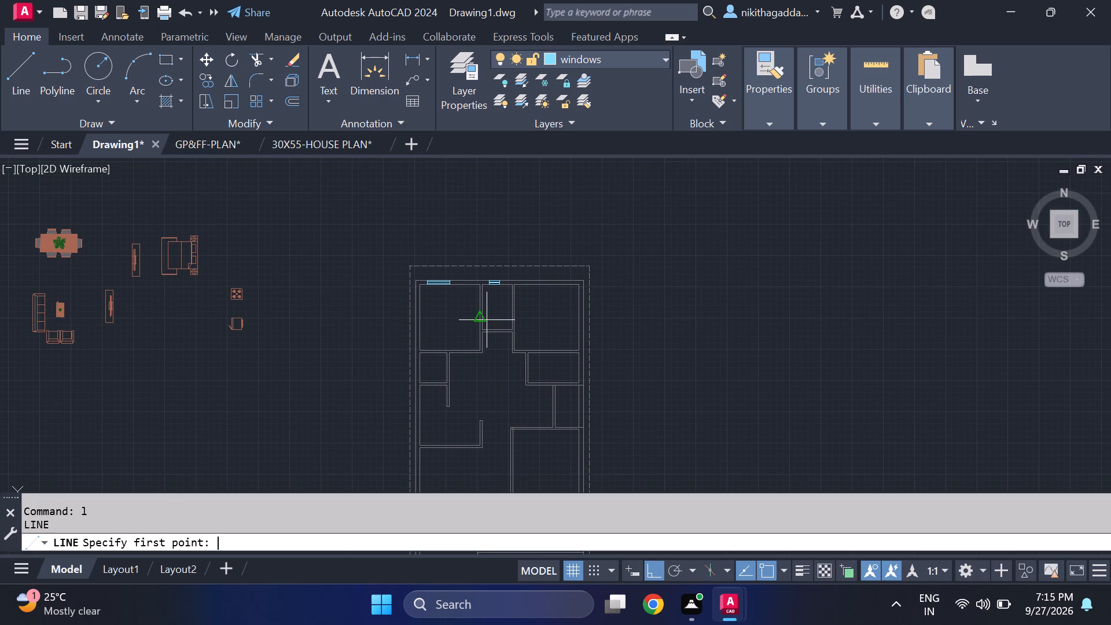
scroll(340, 409, "up", 1)
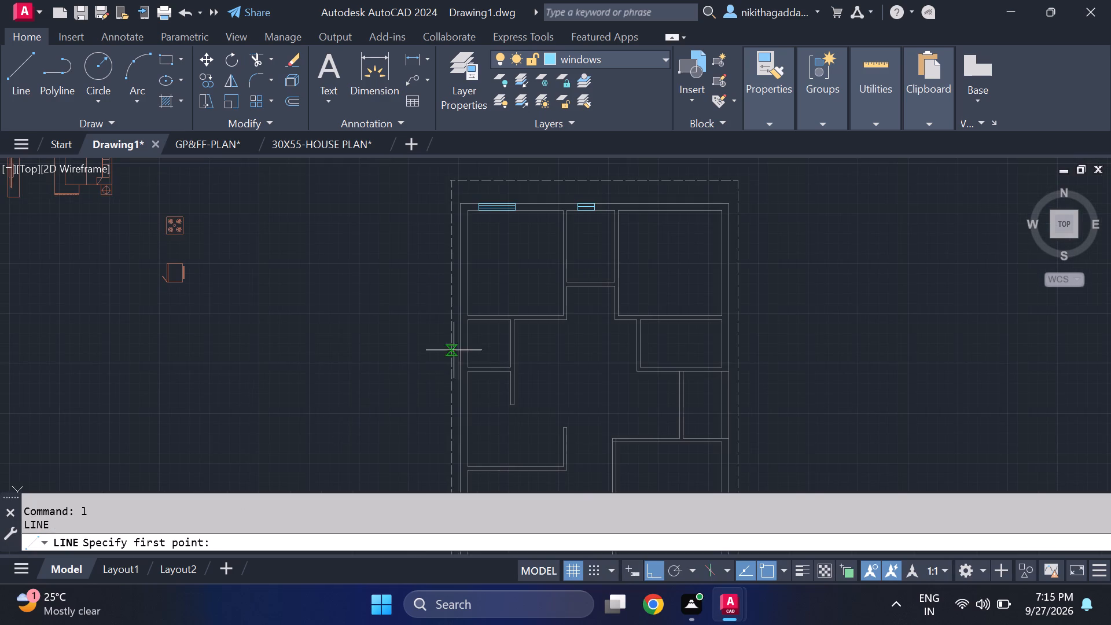
scroll(454, 343, "up", 3)
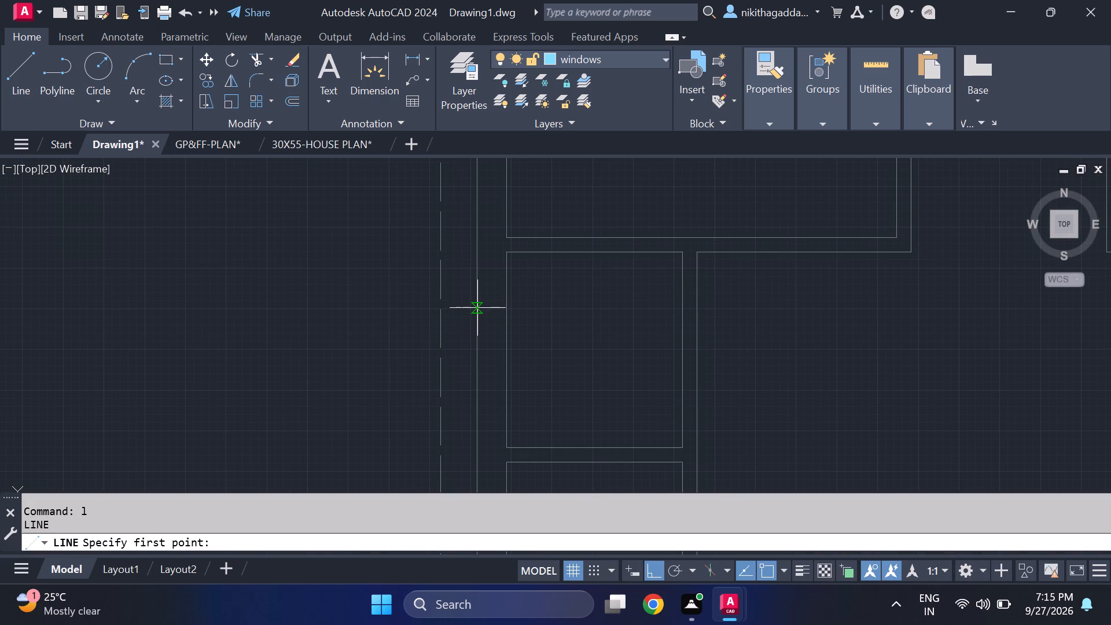
left_click(477, 308)
left_click(510, 308)
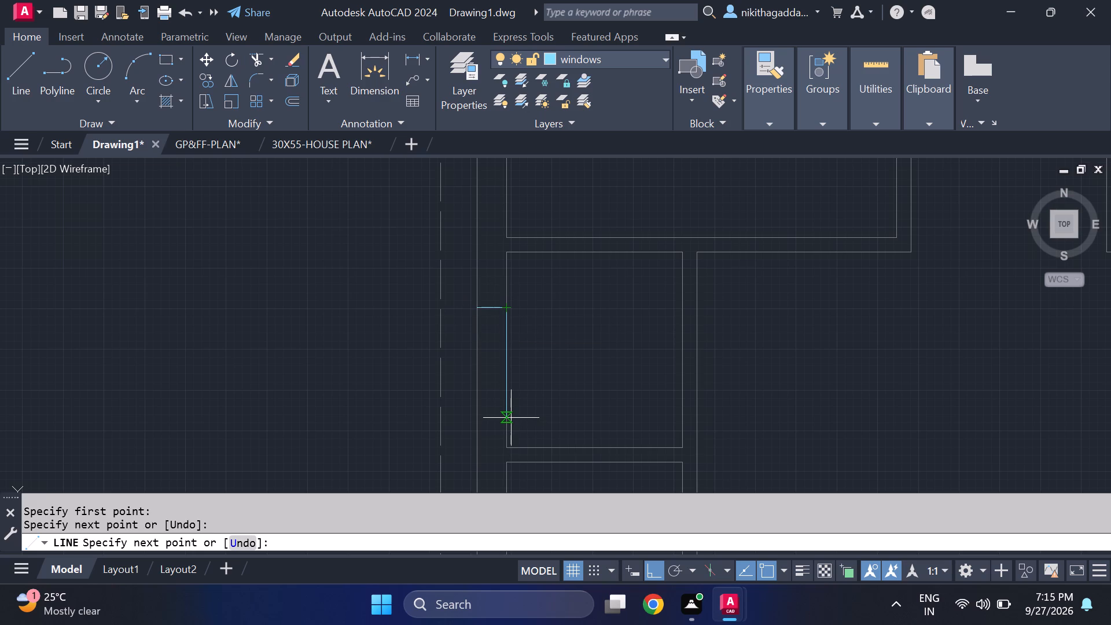
left_click(504, 419)
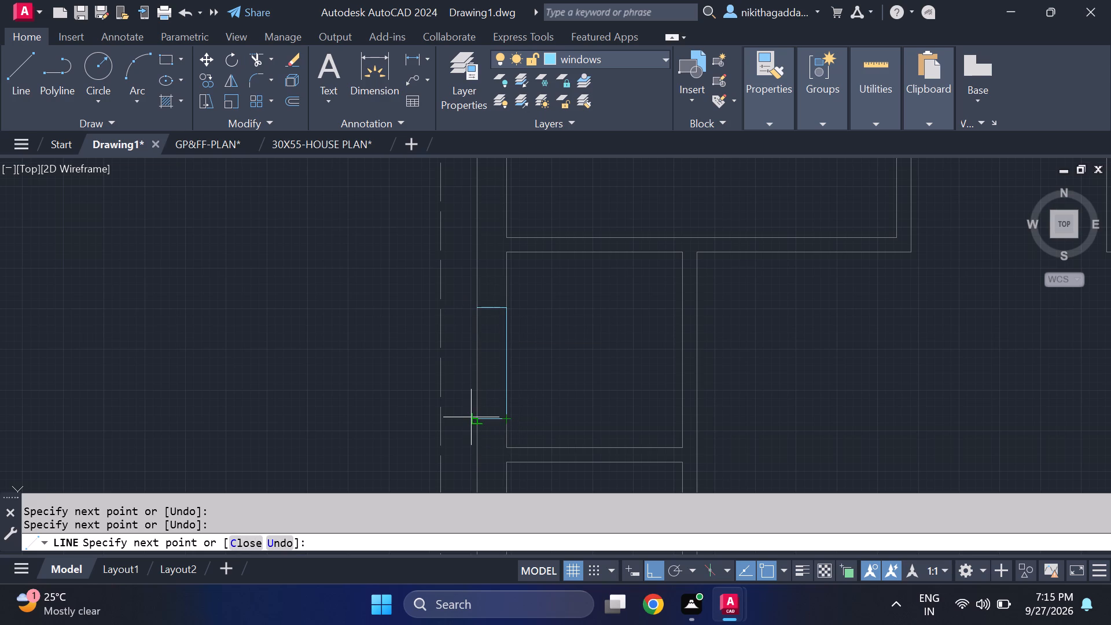
left_click(471, 417)
left_click(472, 310)
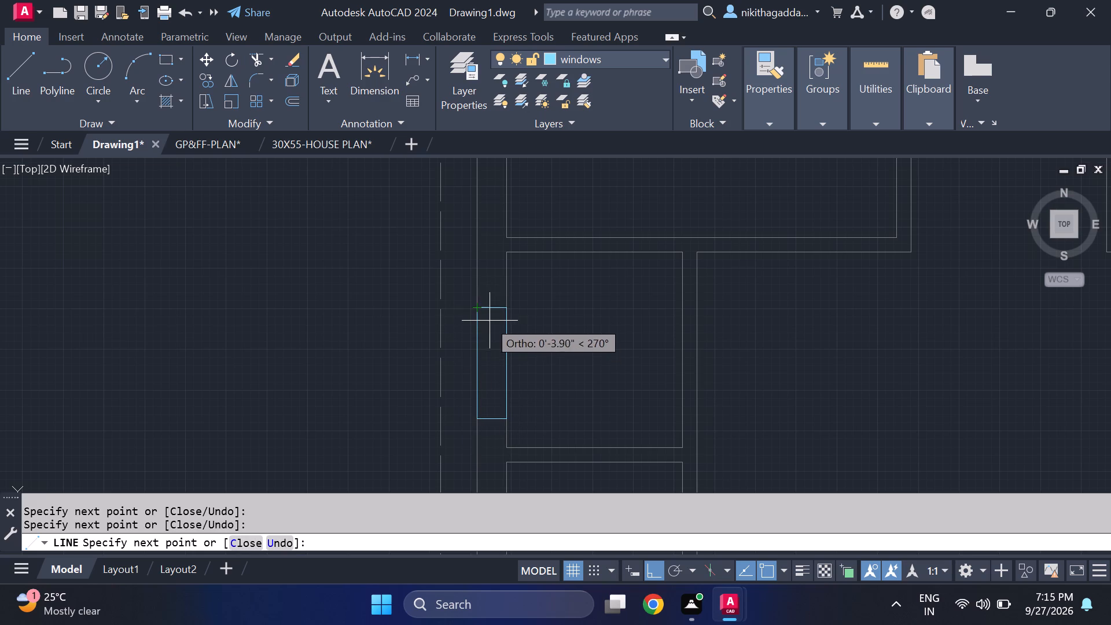
Draw two parallel vertical pane lines inside the small left room's window outline, running from one end to the other.
scroll(486, 316, "up", 2)
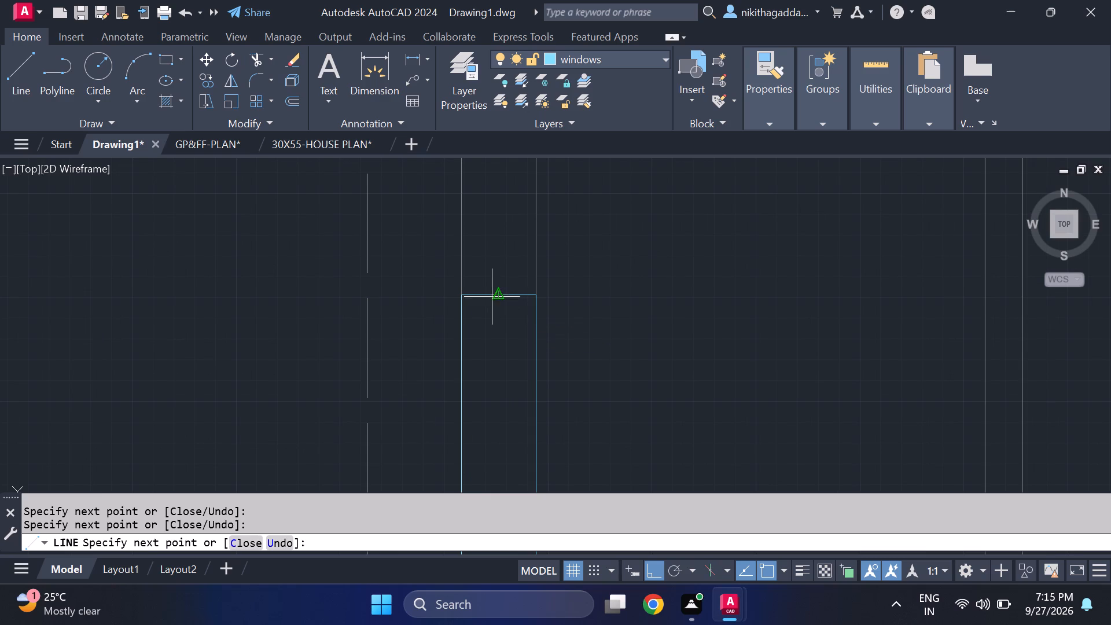
left_click(490, 297)
scroll(490, 448, "down", 2)
middle_click_drag(486, 460, 484, 336)
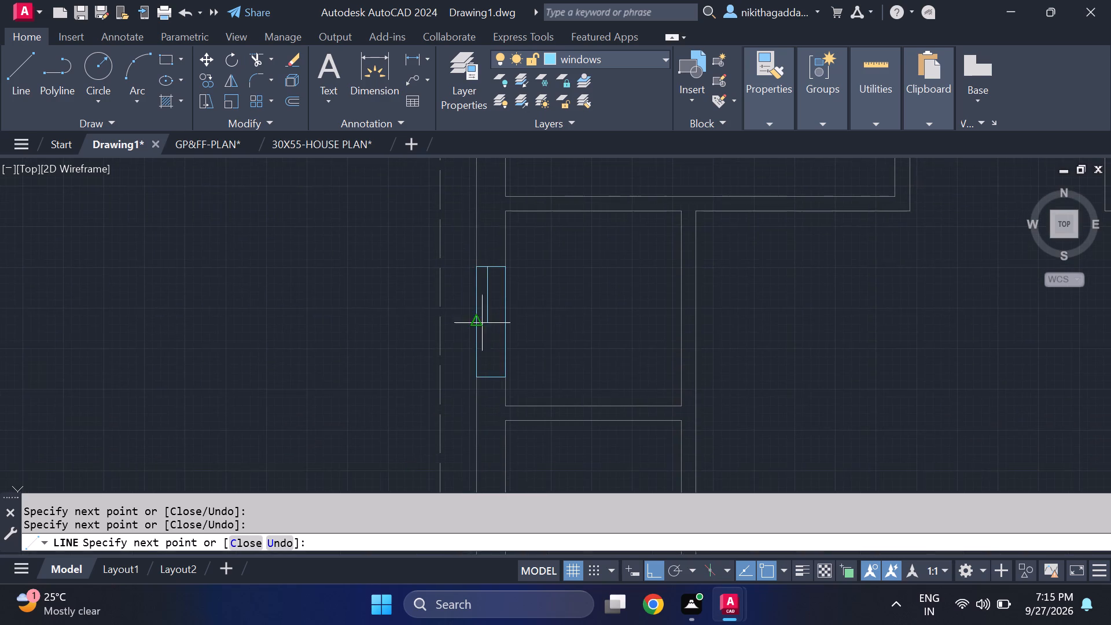
scroll(492, 349, "up", 3)
left_click(464, 440)
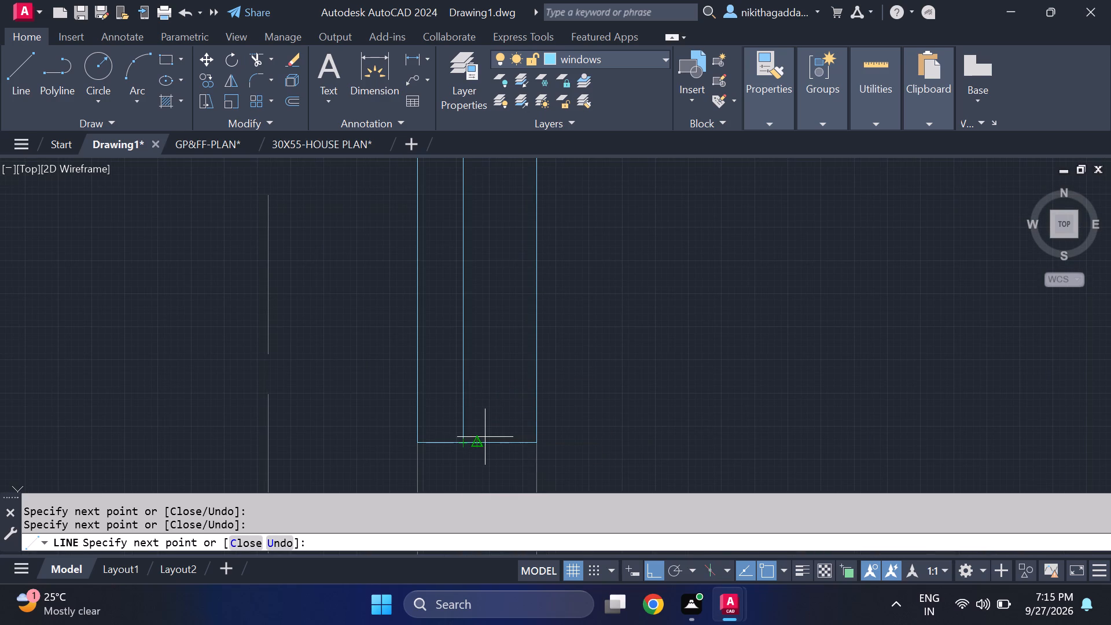
left_click(488, 442)
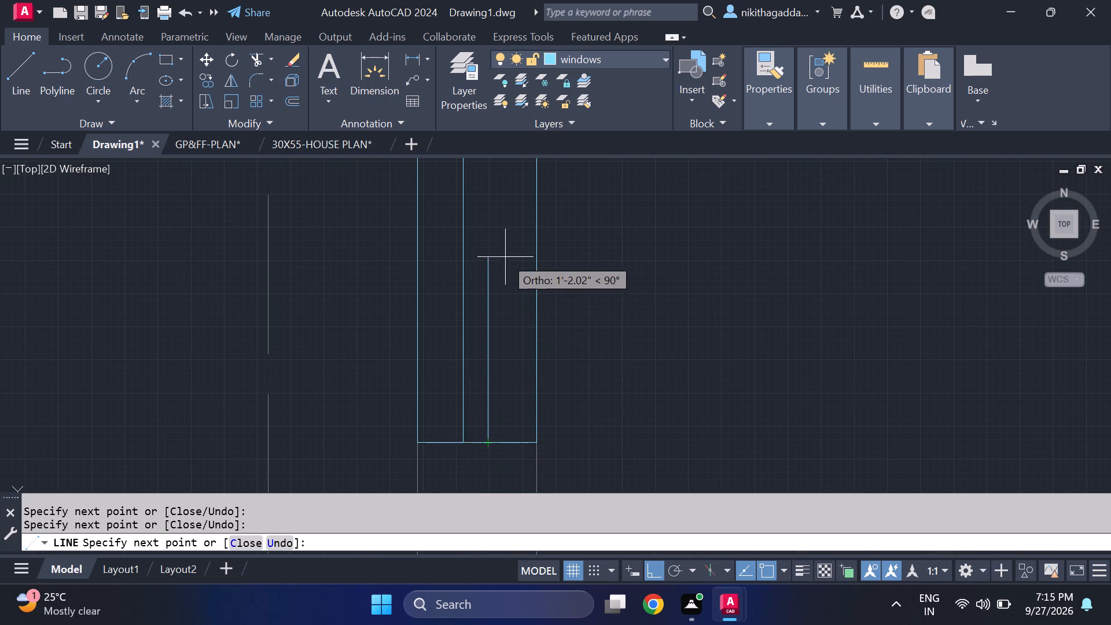
scroll(499, 255, "down", 3)
middle_click_drag(498, 396, 496, 505)
scroll(498, 297, "up", 3)
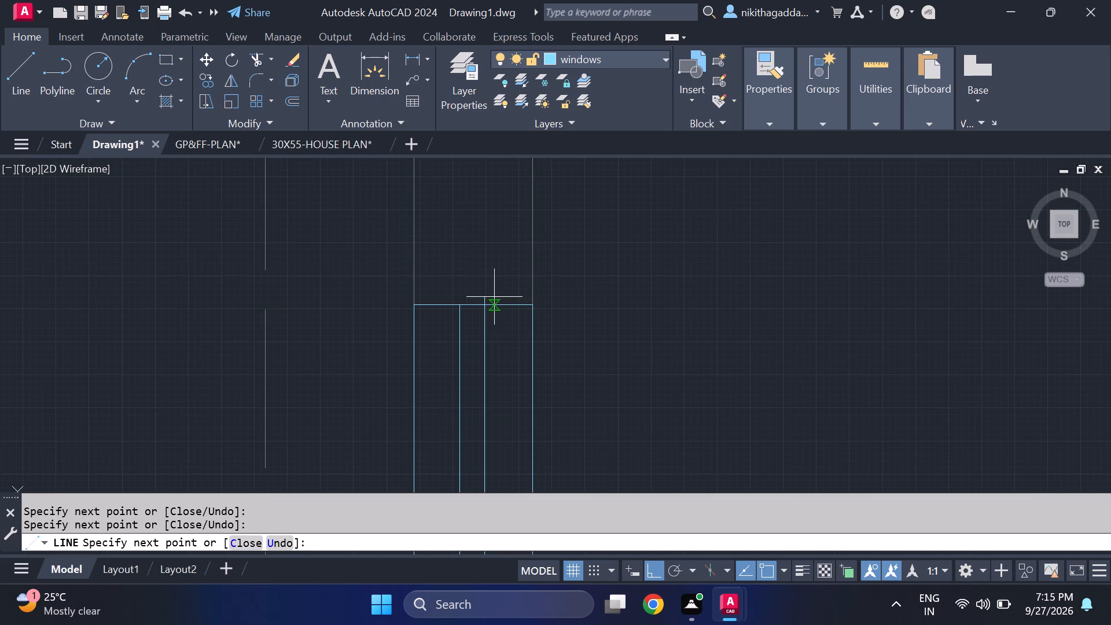
left_click(488, 301)
key("Return")
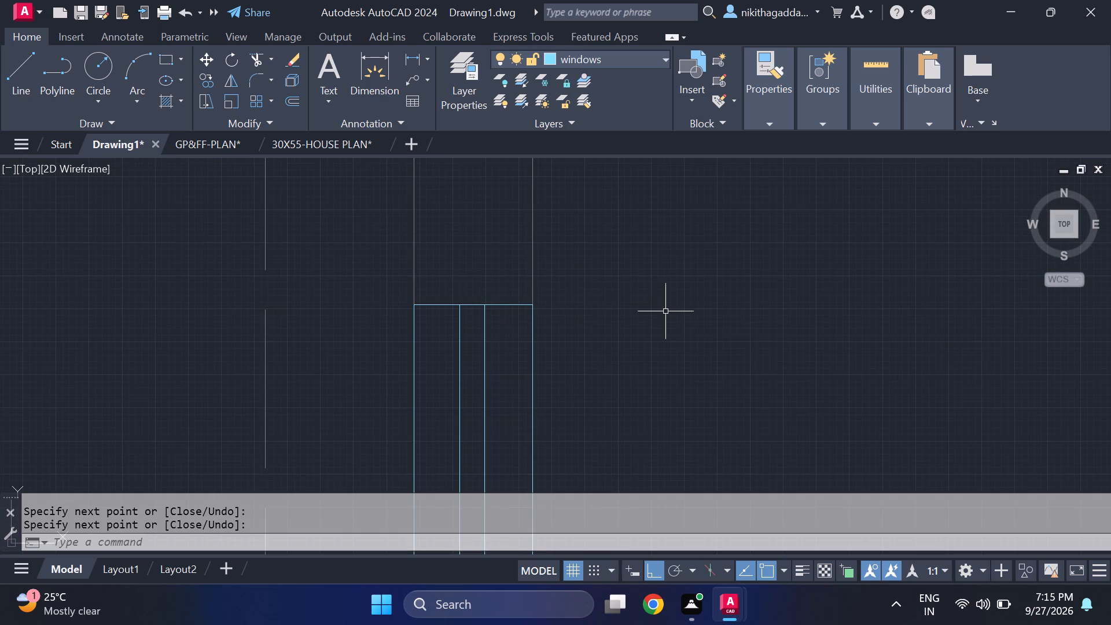
Draw a longer rectangular window outline with lines in the left outer wall, beside the partly open room below the small room.
scroll(663, 310, "down", 5)
scroll(721, 349, "down", 2)
middle_click_drag(727, 443, 604, 313)
key("Return")
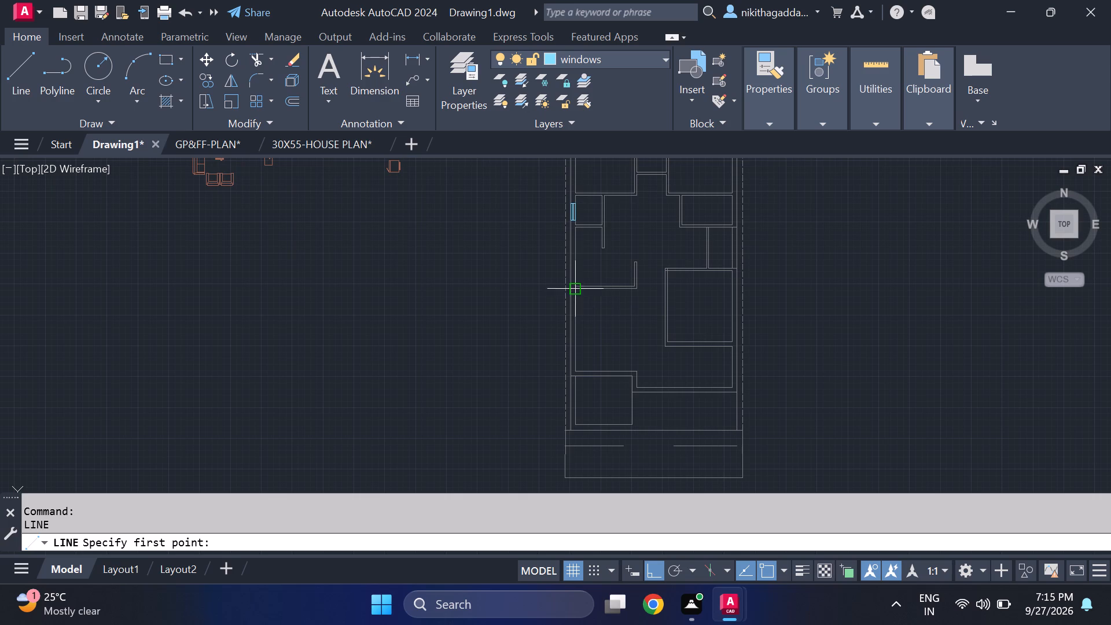
scroll(525, 263, "up", 1)
middle_click_drag(662, 287, 662, 356)
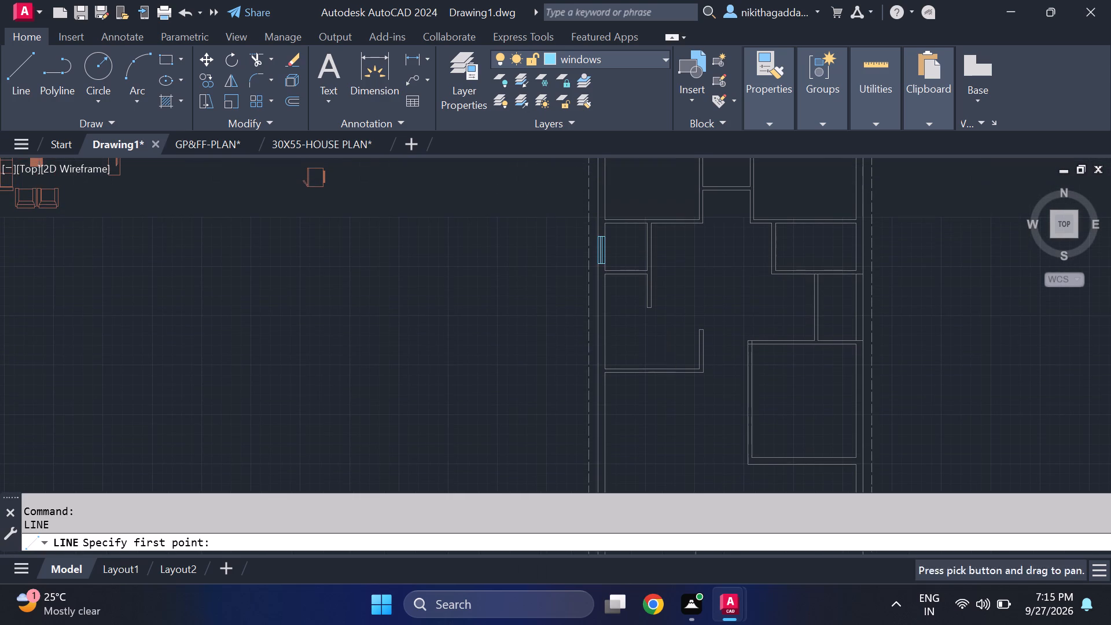
middle_click_drag(700, 398, 690, 372)
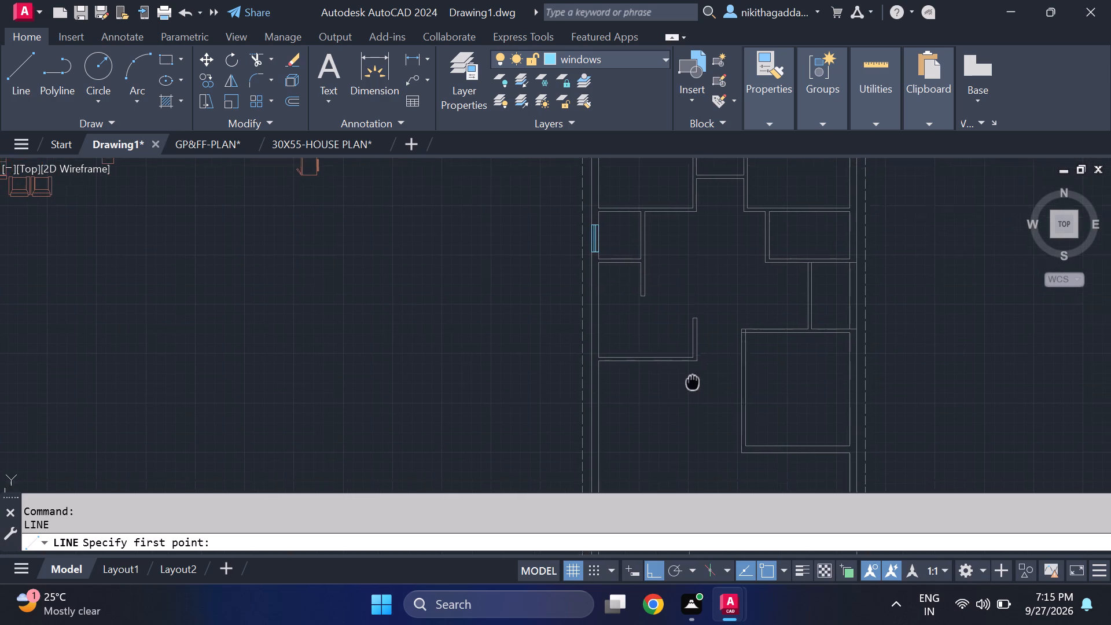
middle_click_drag(690, 372, 684, 265)
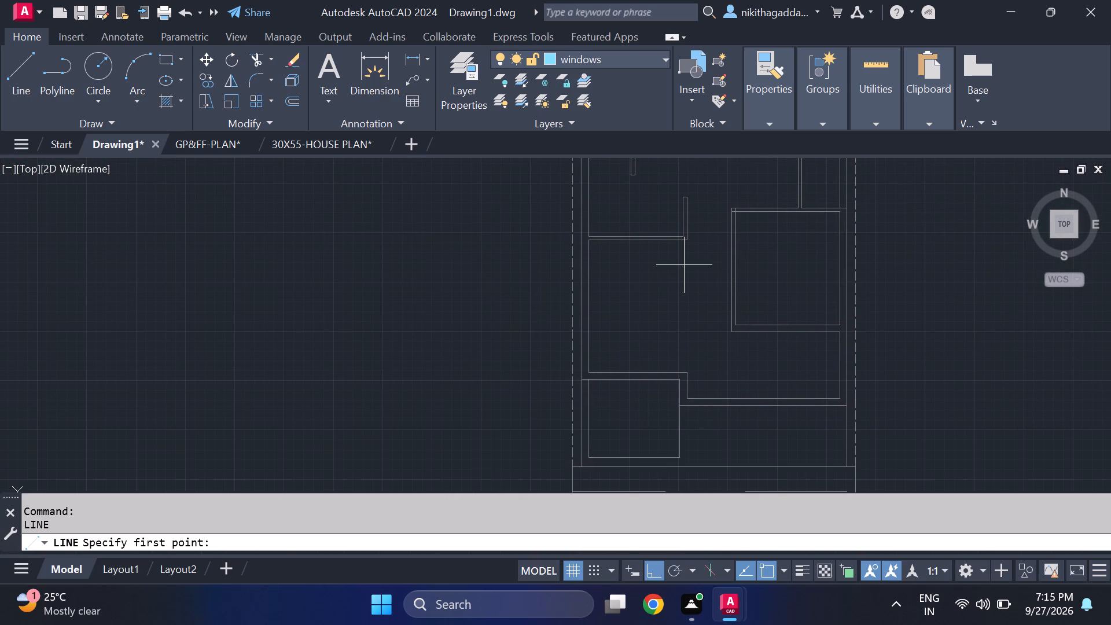
scroll(658, 234, "up", 2)
scroll(654, 239, "down", 5)
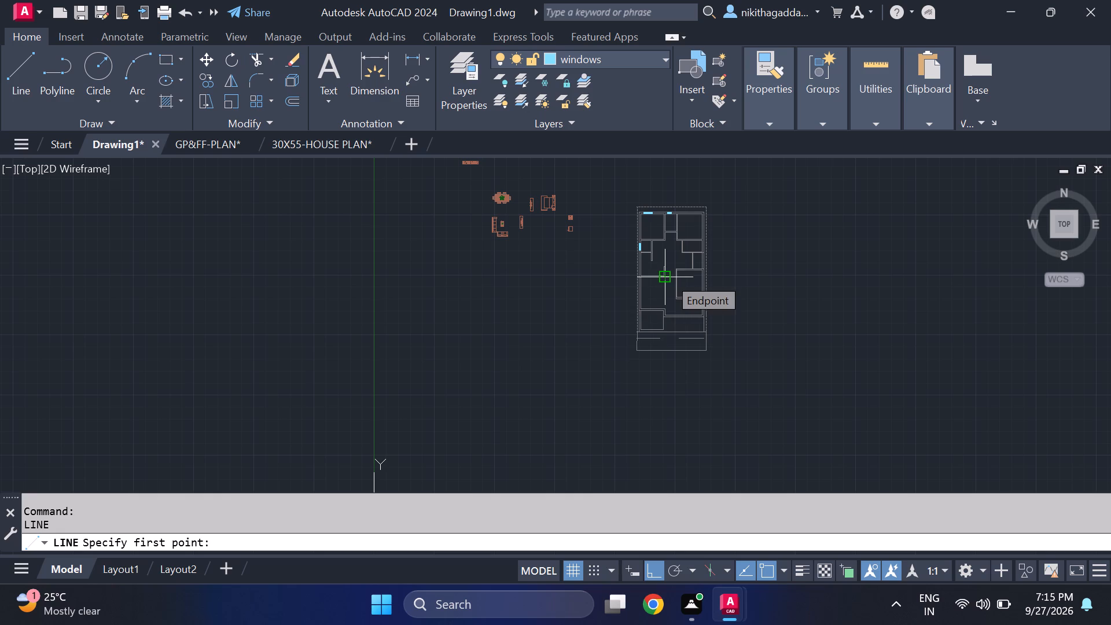
scroll(656, 233, "up", 3)
scroll(614, 345, "up", 2)
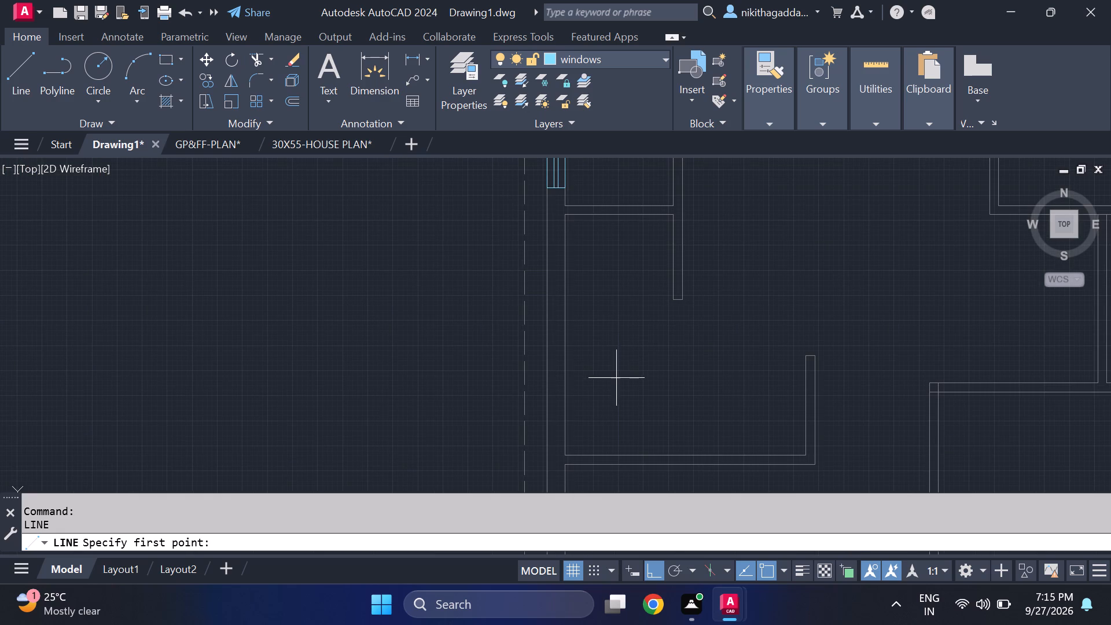
middle_click_drag(616, 378, 605, 342)
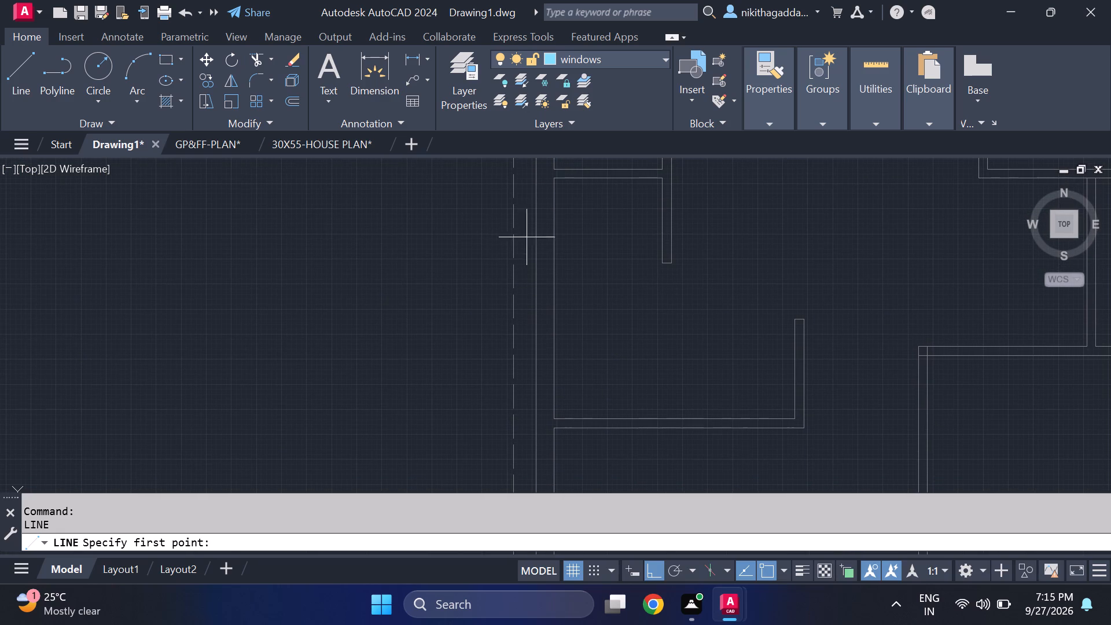
middle_click_drag(538, 211, 538, 283)
left_click(535, 283)
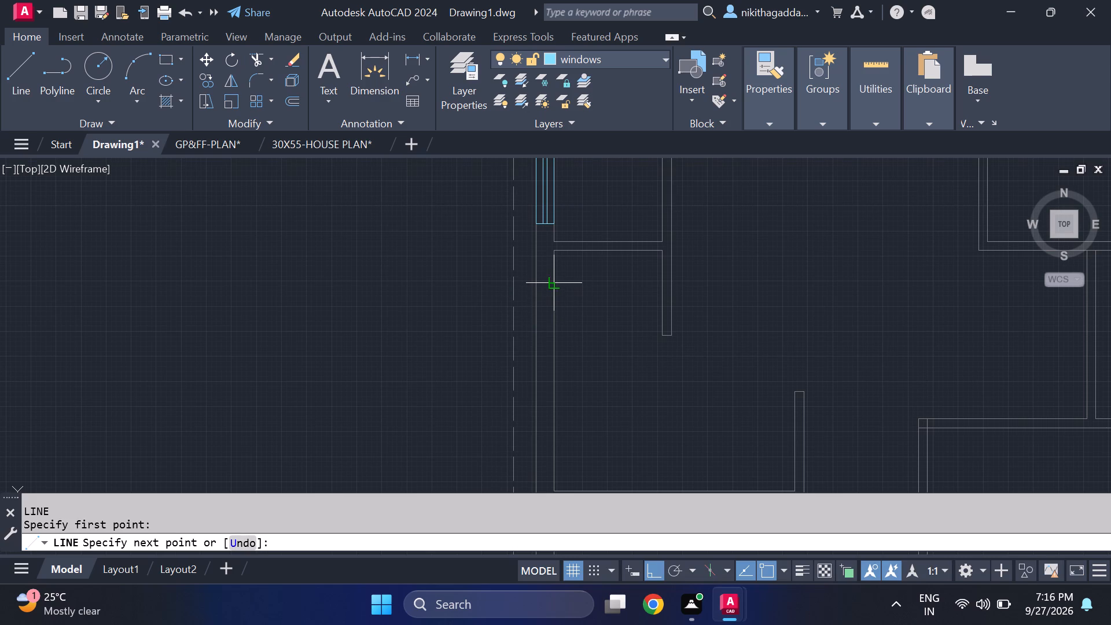
left_click(554, 286)
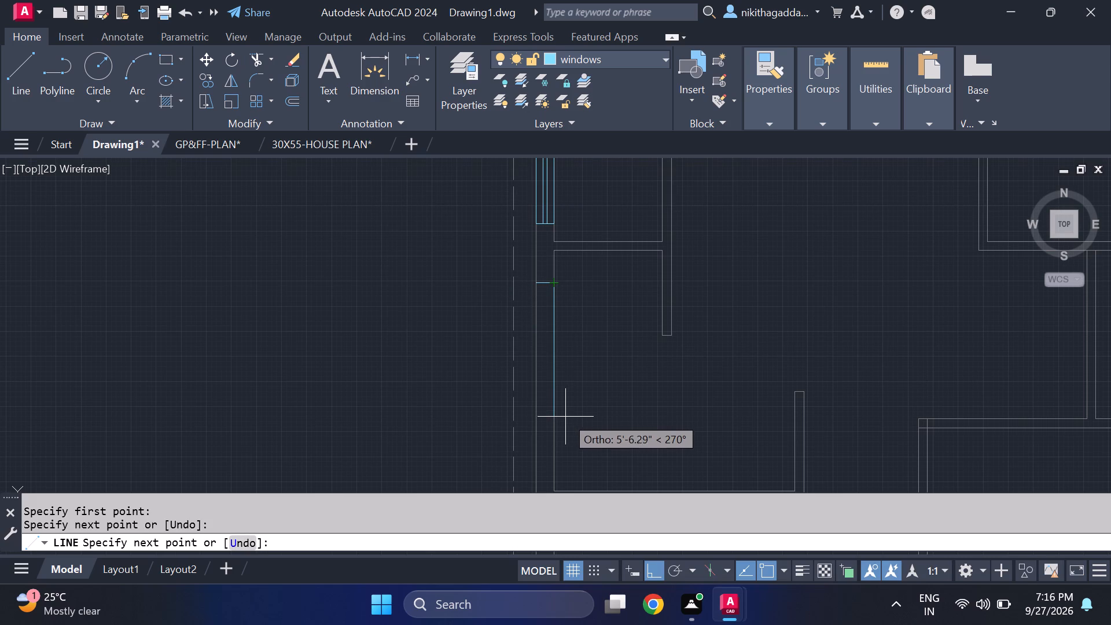
scroll(570, 447, "down", 1)
scroll(563, 447, "up", 1)
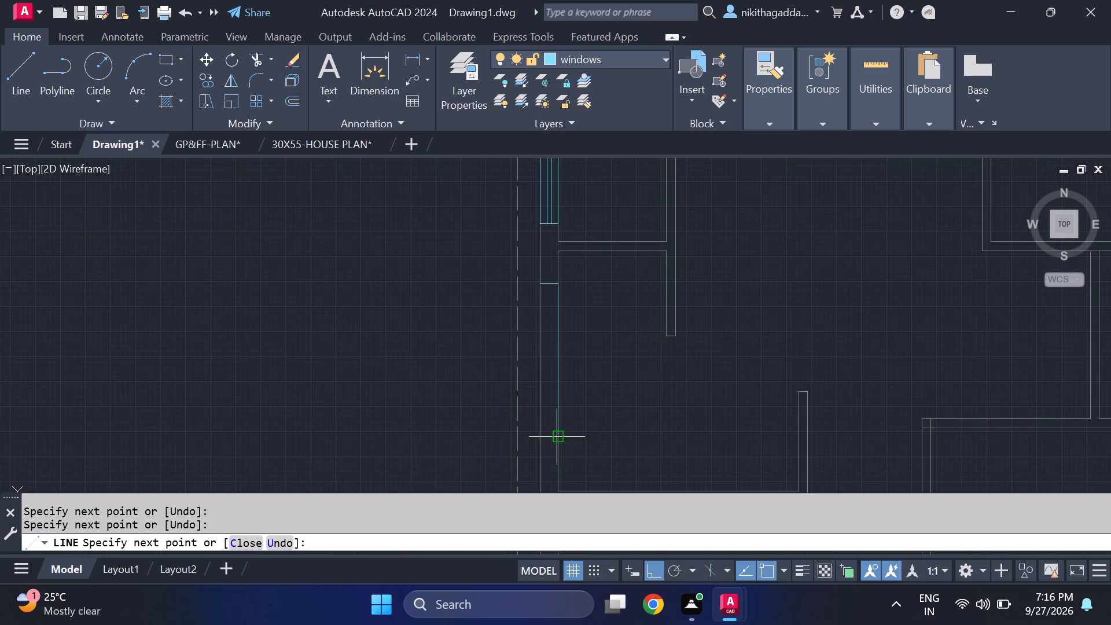
left_click(557, 437)
left_click(535, 435)
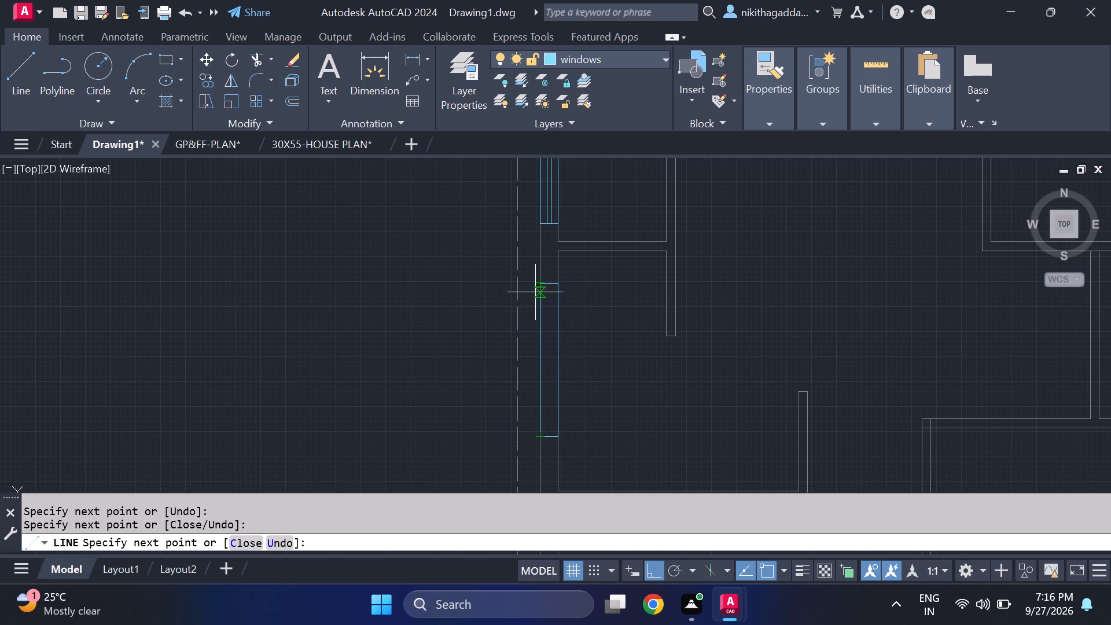
left_click(536, 293)
scroll(540, 292, "up", 2)
left_click(543, 267)
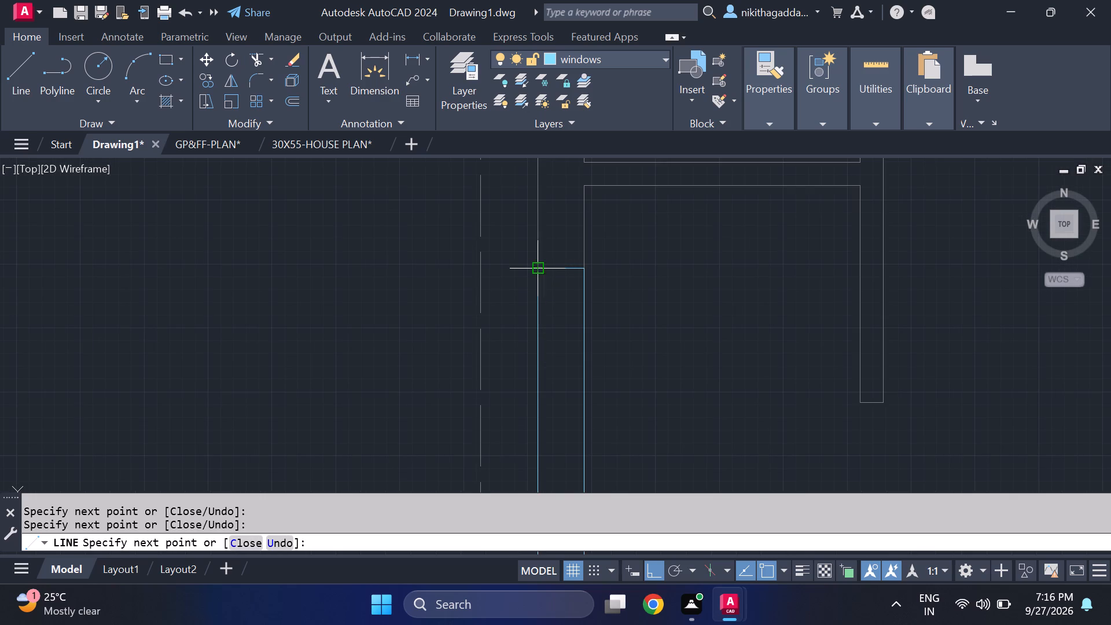
Draw two parallel vertical pane lines inside the longer left-wall window outline, running from one end to the other.
scroll(557, 271, "up", 3)
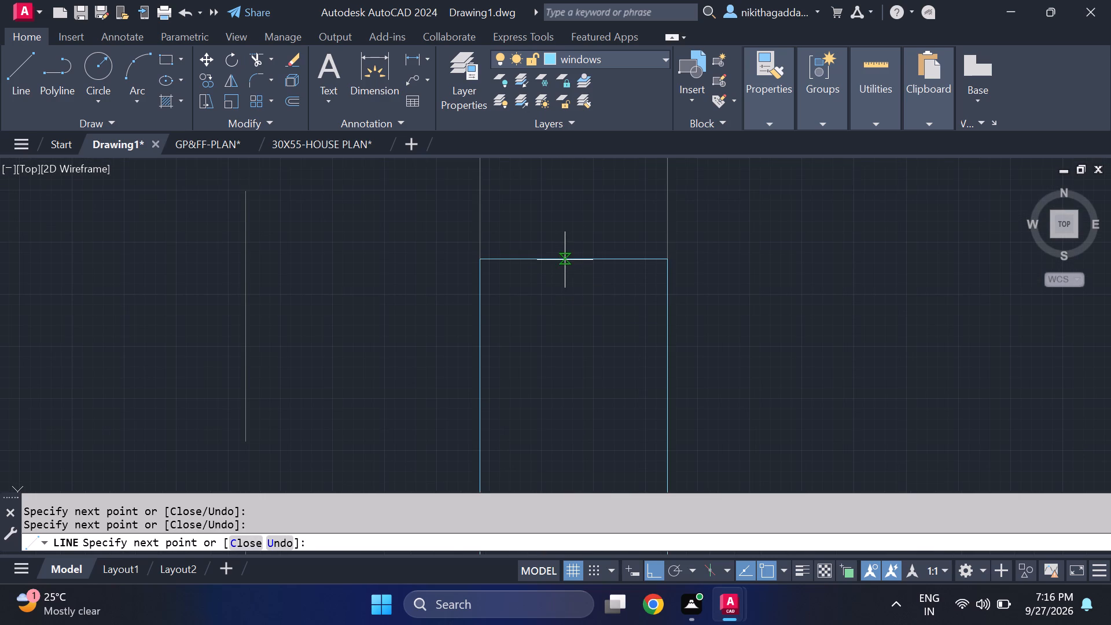
left_click(564, 263)
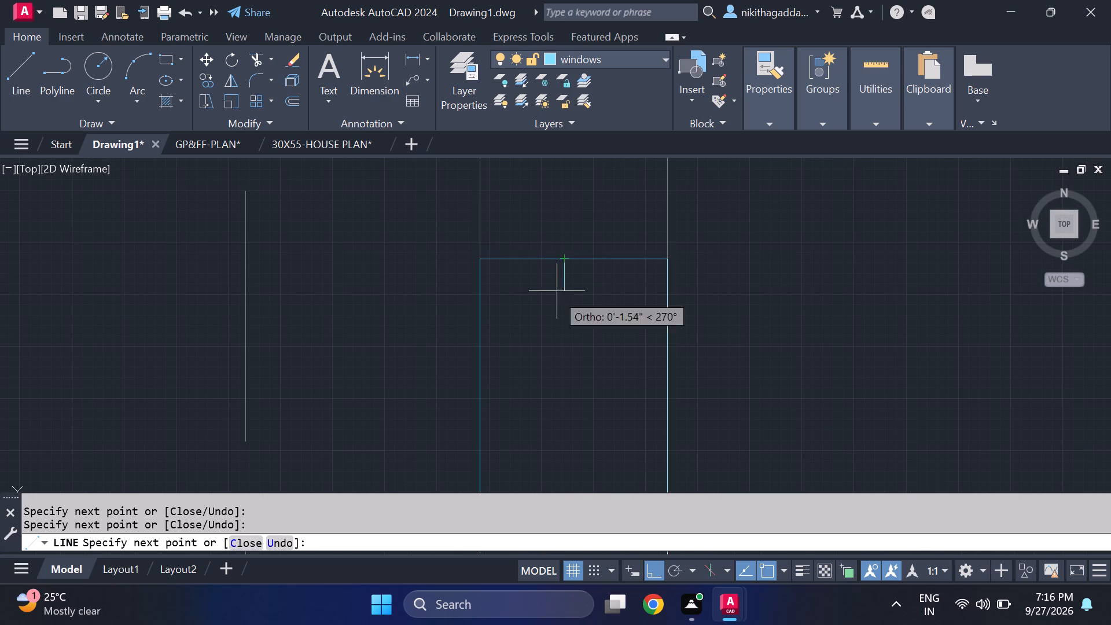
scroll(557, 394, "down", 4)
middle_click_drag(568, 483, 569, 308)
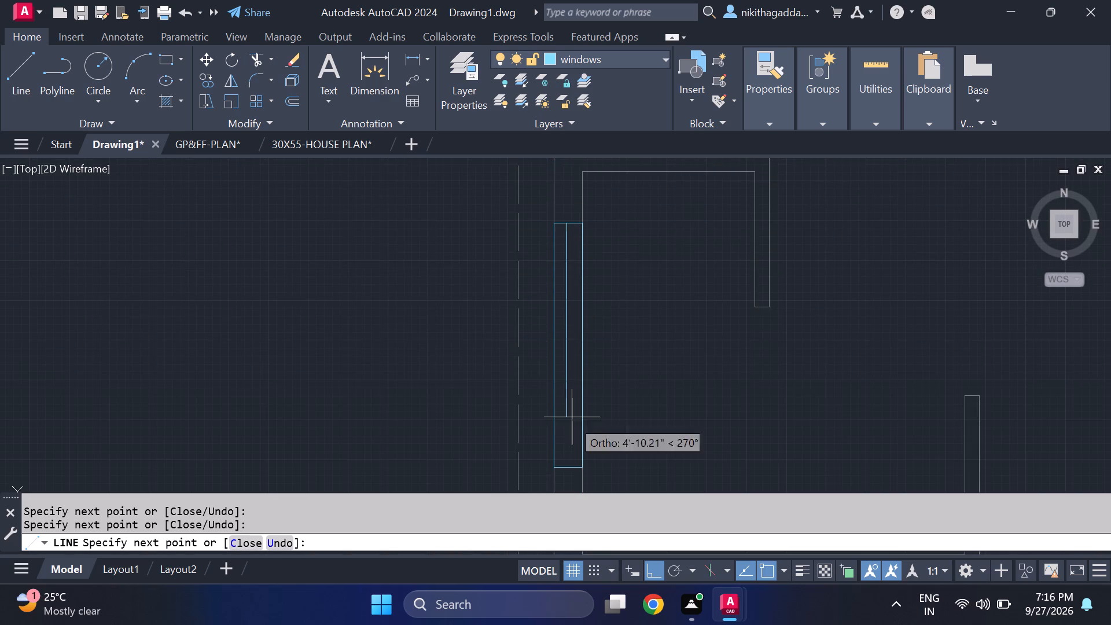
scroll(561, 470, "up", 6)
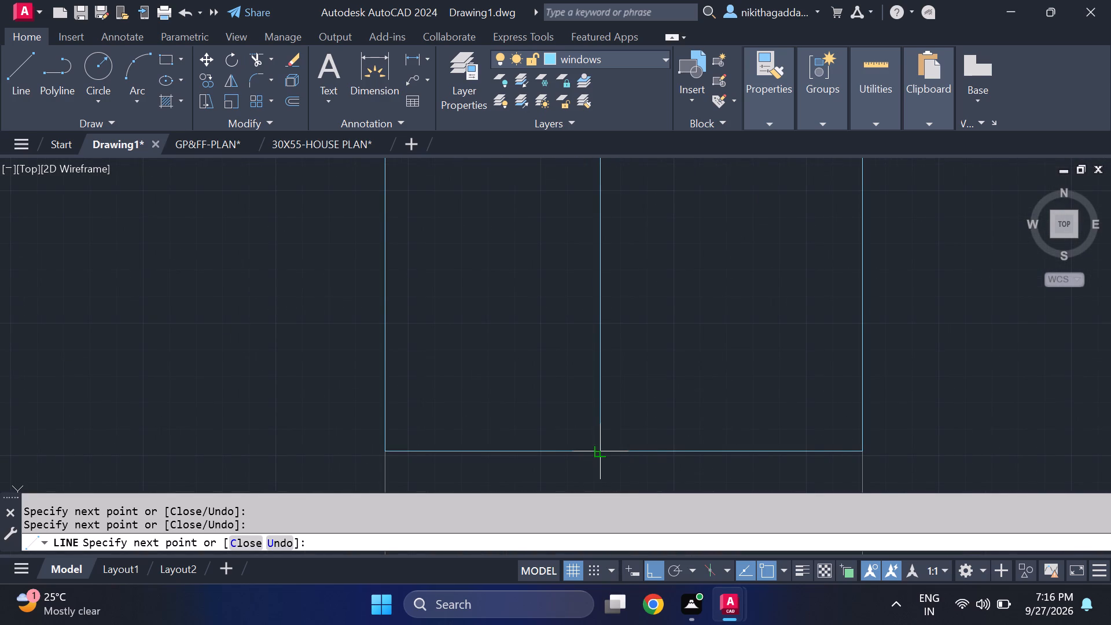
left_click(602, 448)
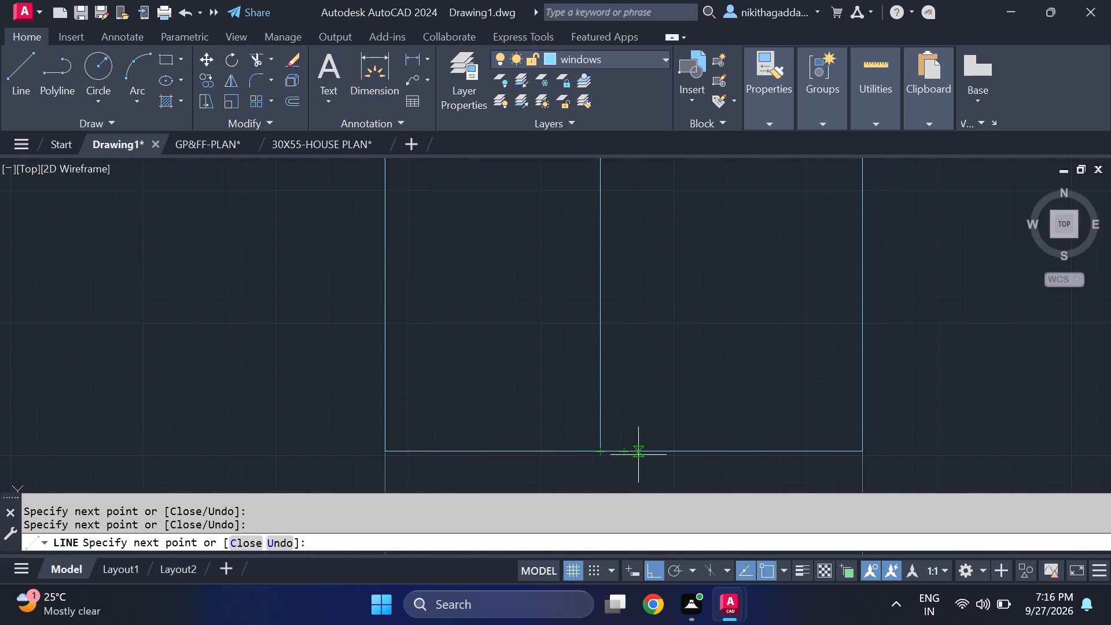
left_click(642, 453)
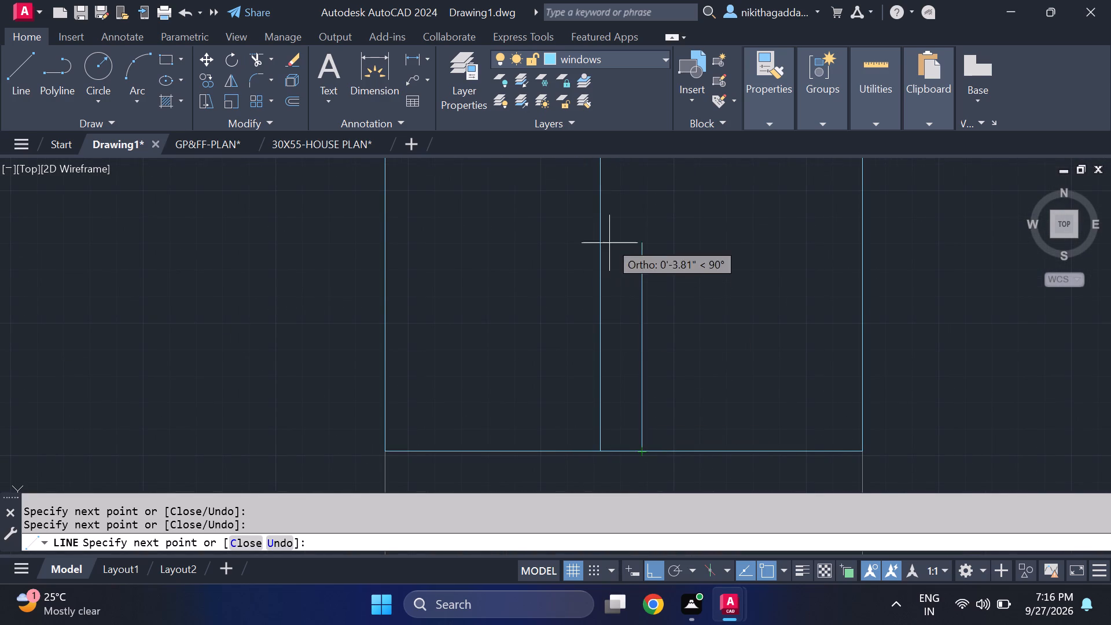
scroll(610, 230, "down", 5)
middle_click_drag(620, 209, 646, 372)
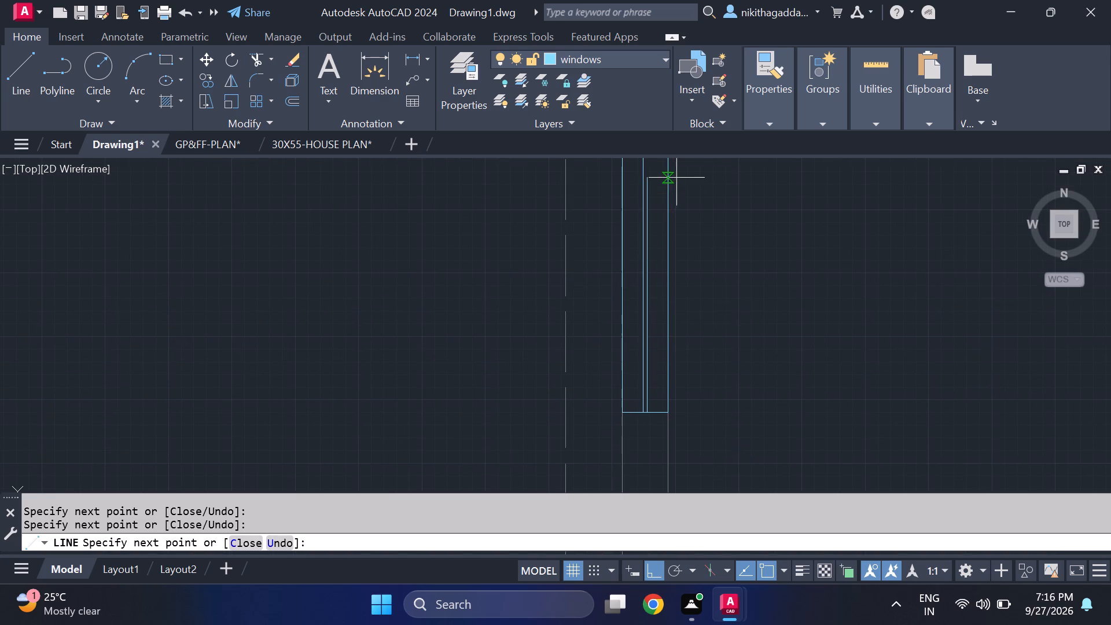
middle_click_drag(661, 193, 654, 429)
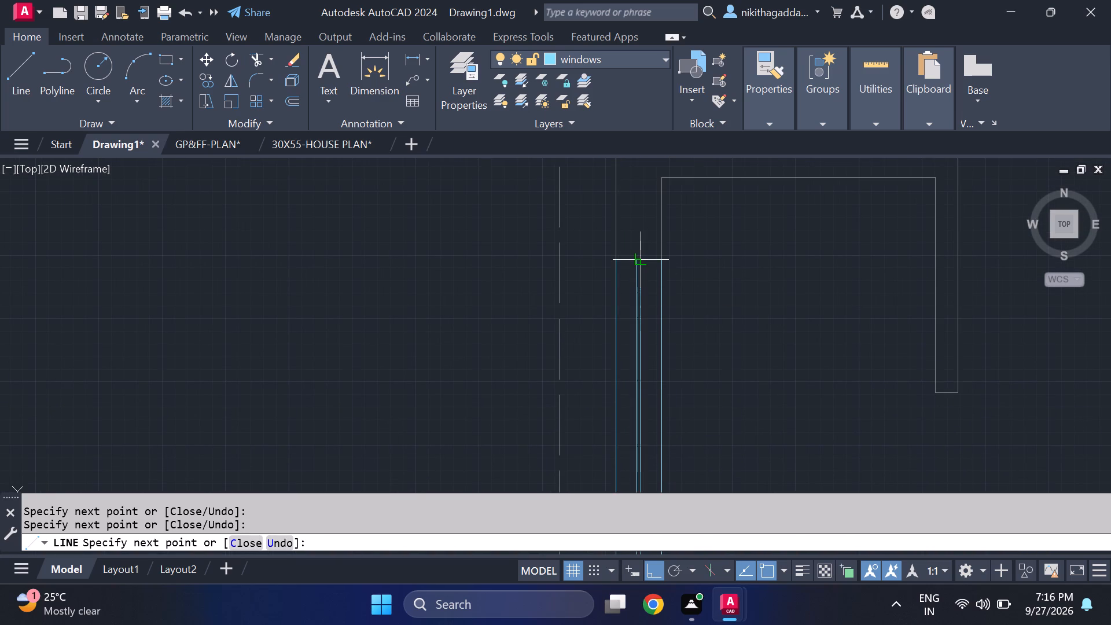
left_click(645, 258)
key("Return")
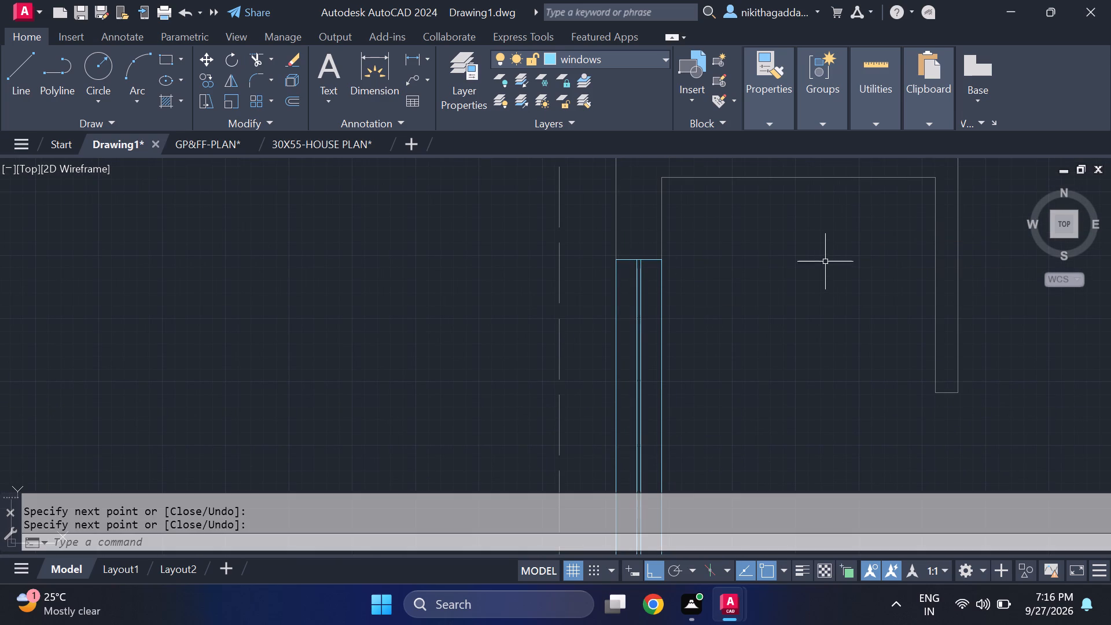
Draw a rectangular window outline about 4 ft long with lines in the left outer wall, beside the large room below the partly open room.
scroll(808, 293, "down", 5)
middle_click_drag(841, 394, 782, 373)
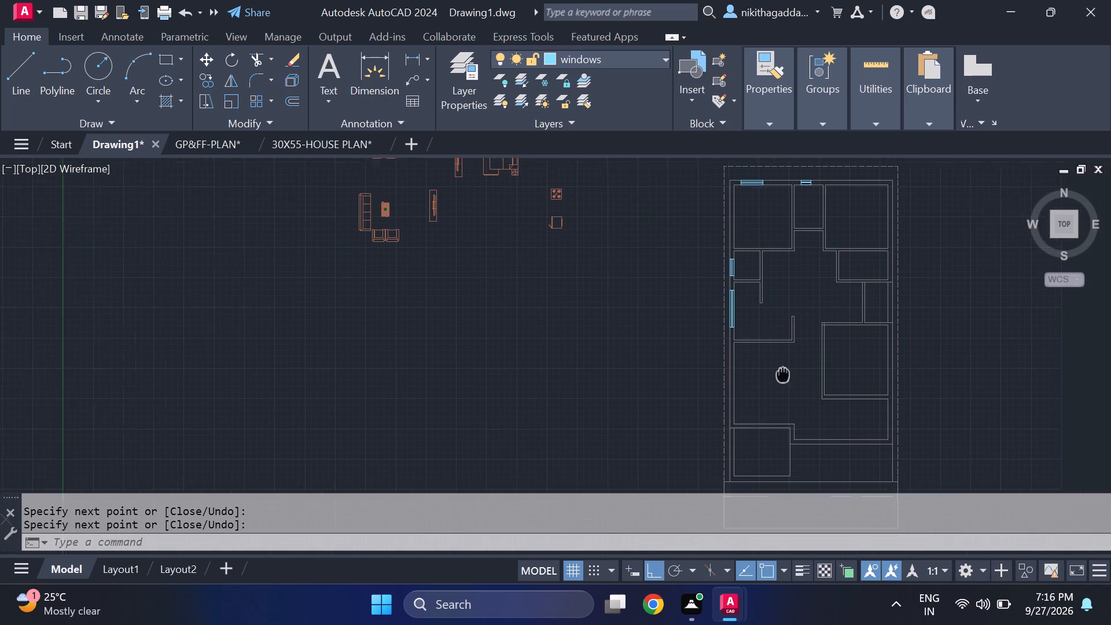
middle_click_drag(782, 373, 728, 317)
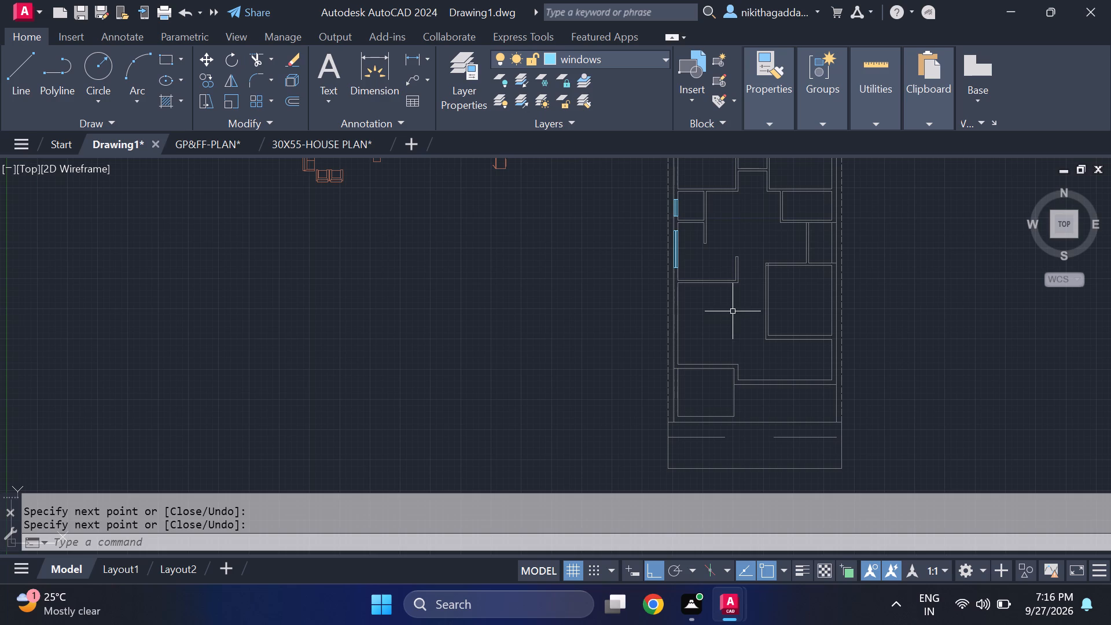
key("space")
scroll(719, 293, "up", 1)
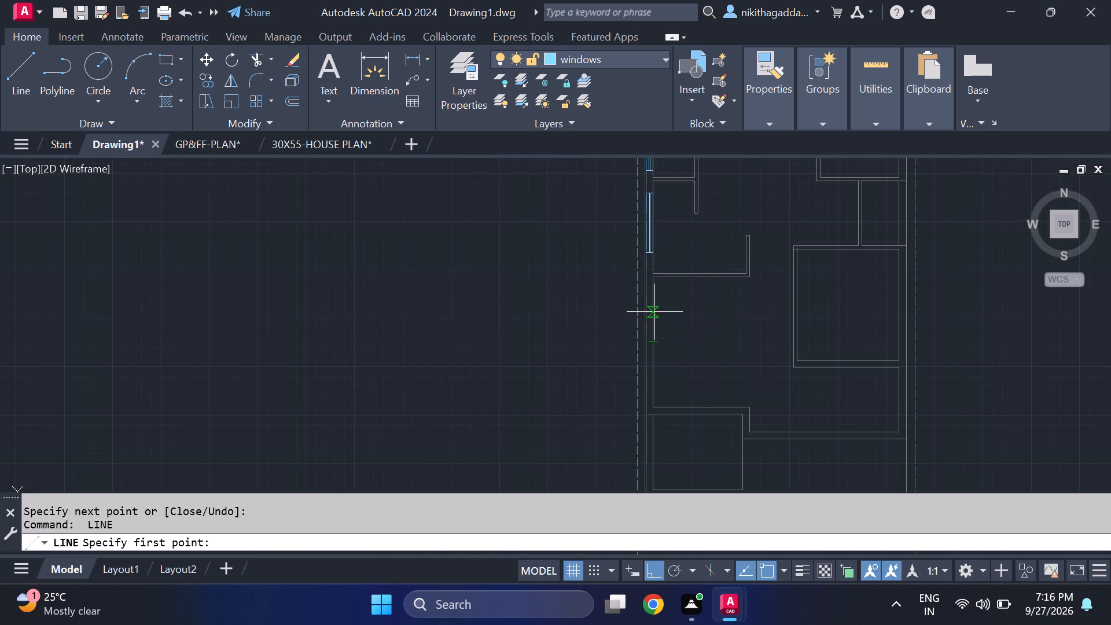
scroll(648, 312, "up", 2)
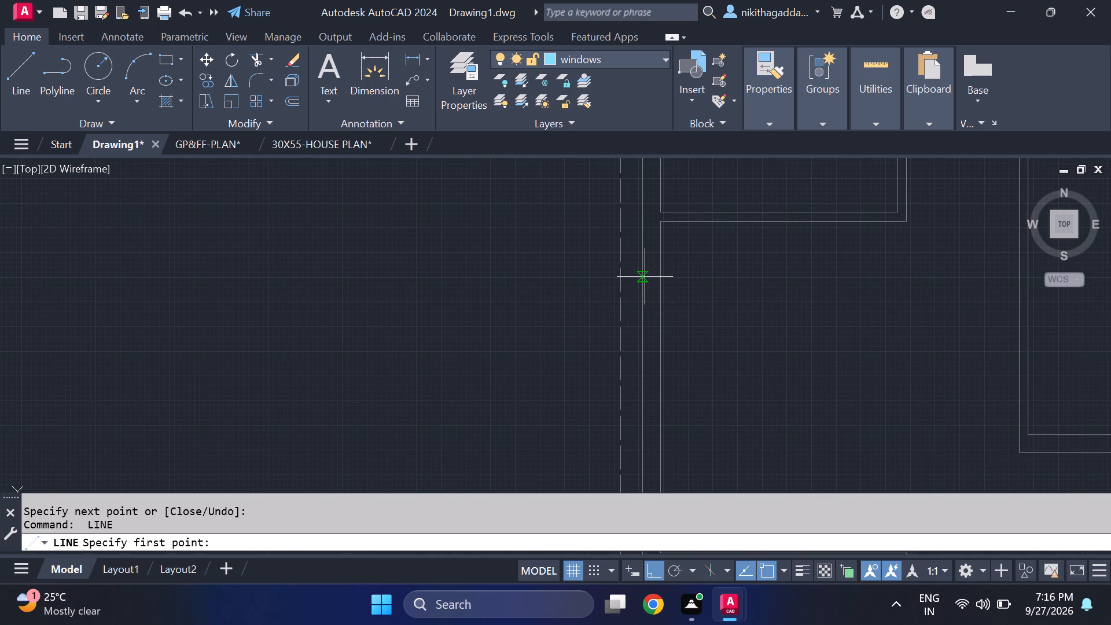
left_click(645, 277)
left_click(658, 279)
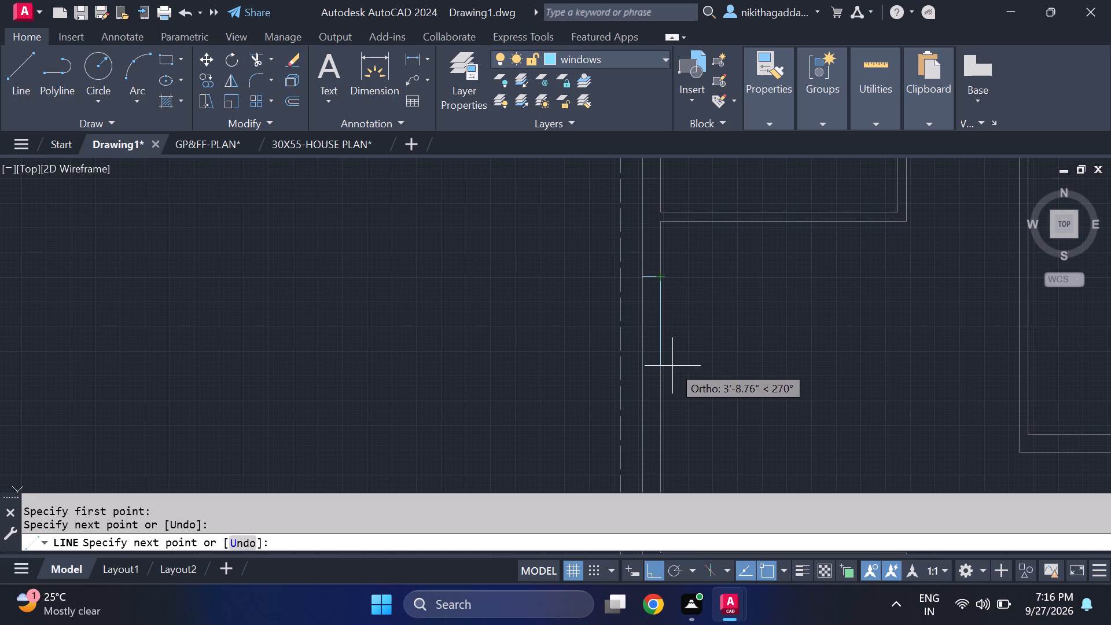
left_click(664, 374)
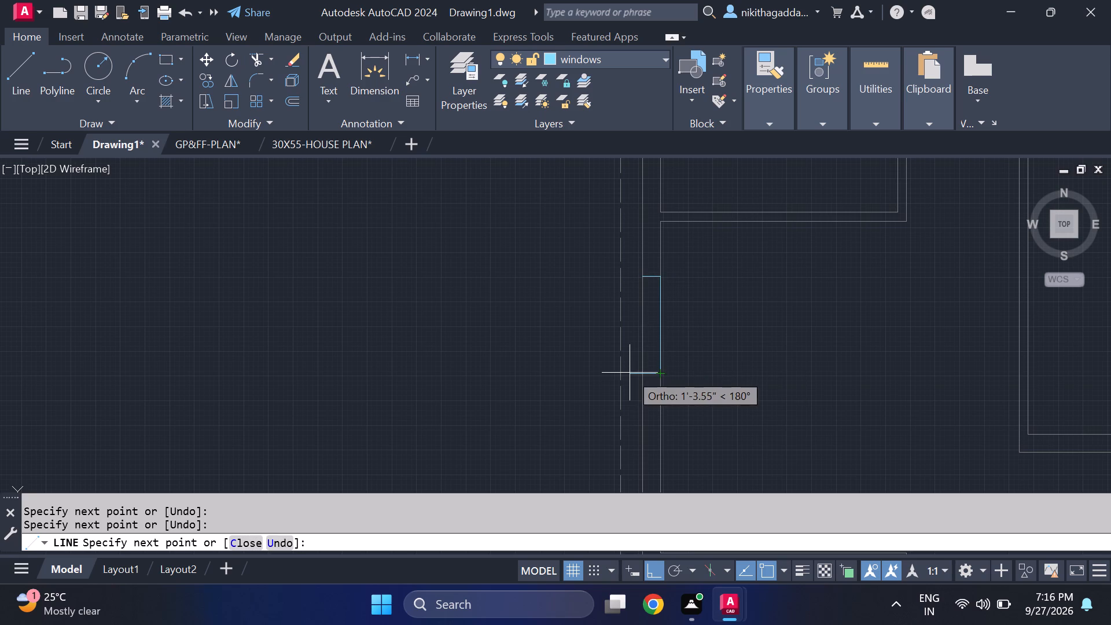
left_click(638, 373)
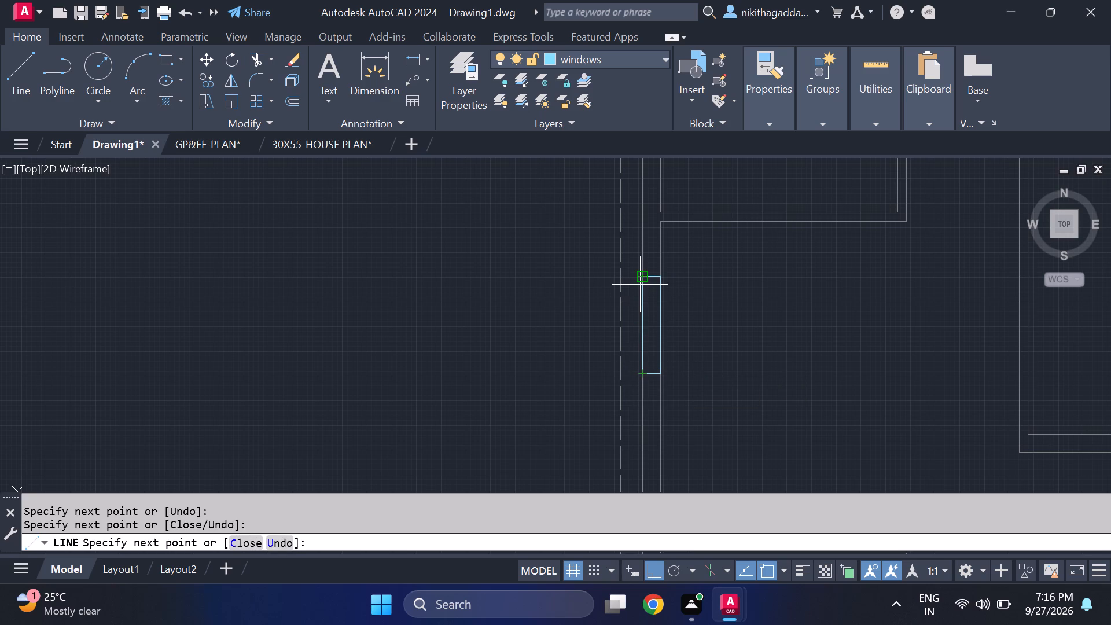
left_click(640, 285)
Draw two parallel vertical pane lines inside the large room's left-wall window outline, running from one end to the other.
scroll(650, 282, "up", 3)
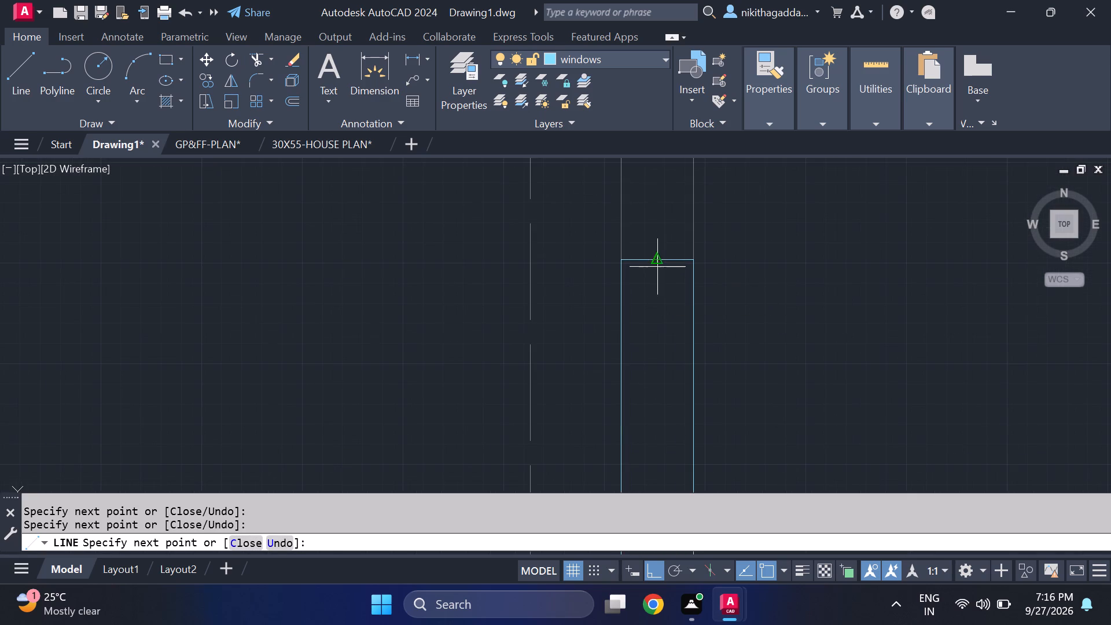
left_click(645, 257)
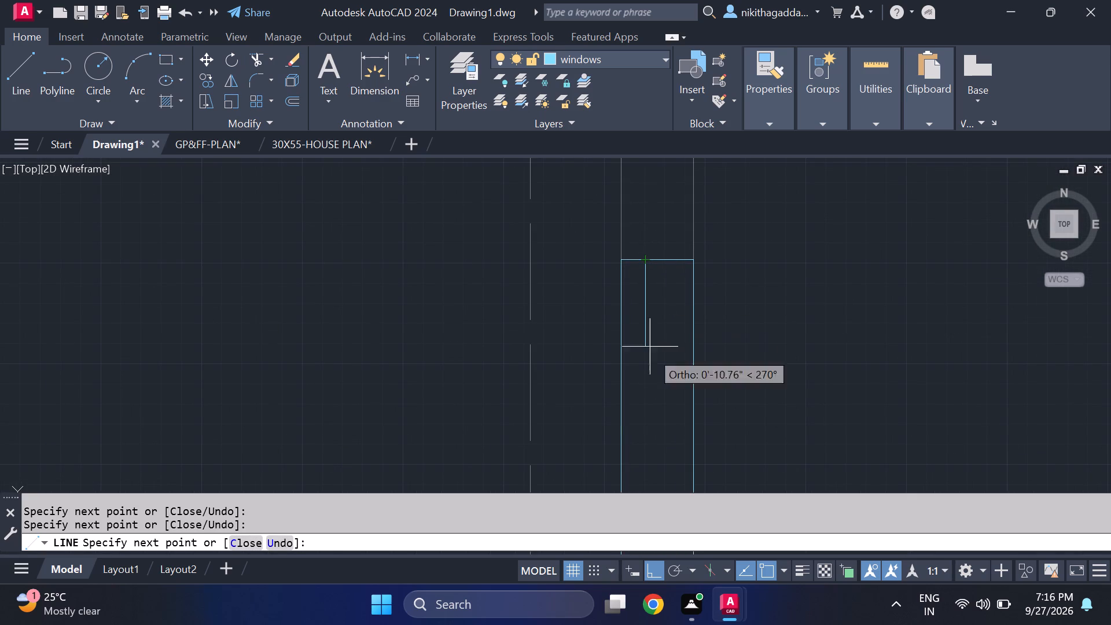
scroll(658, 469, "down", 3)
middle_click_drag(653, 477, 627, 322)
scroll(630, 319, "up", 3)
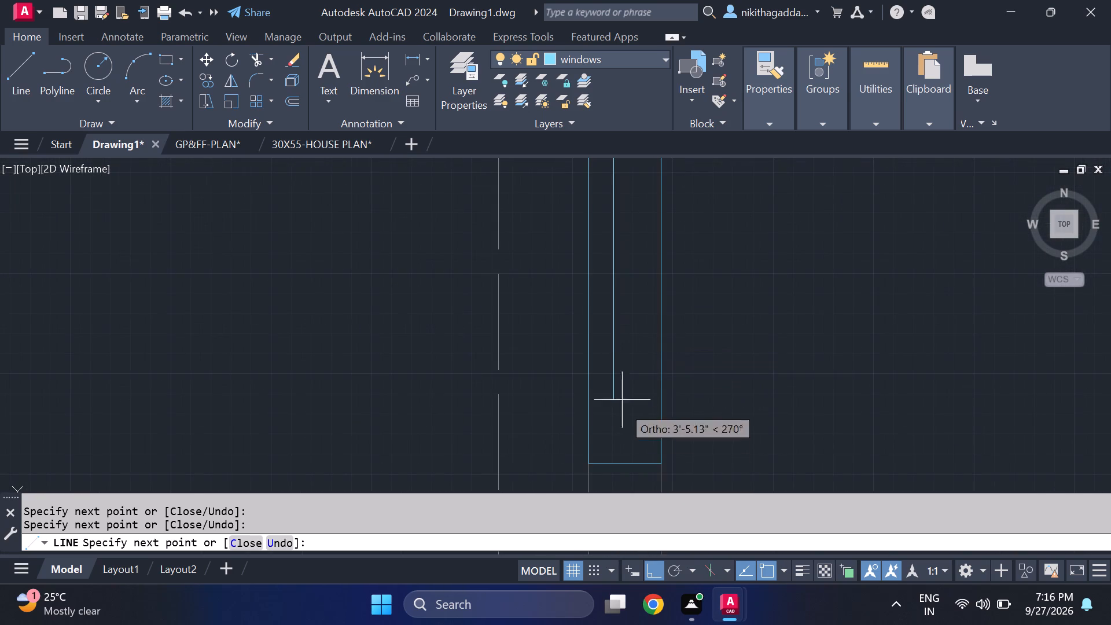
left_click(613, 464)
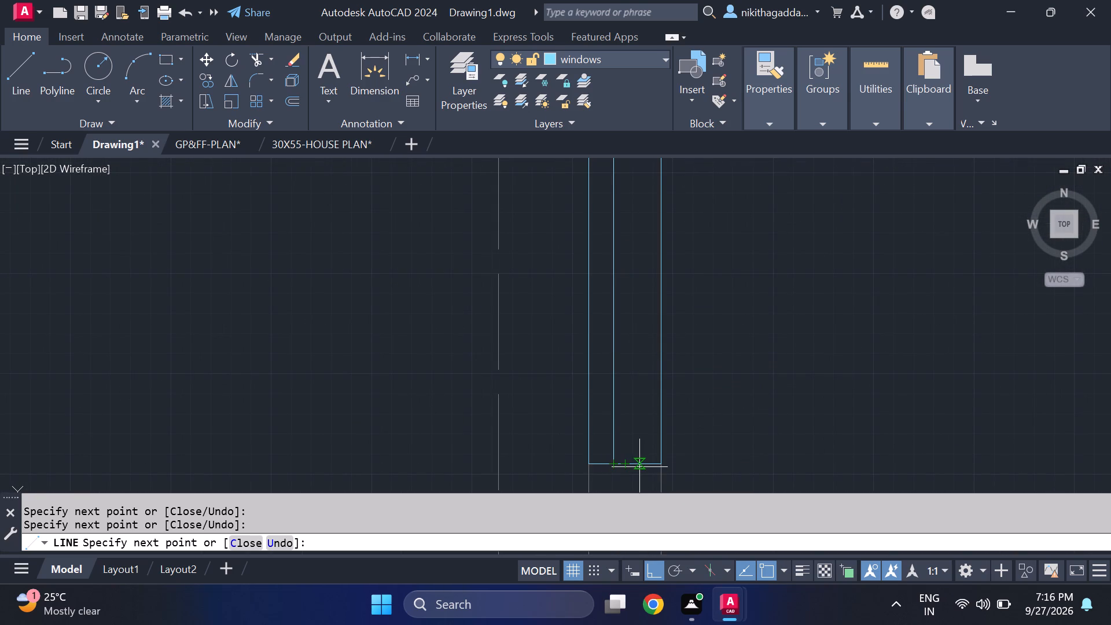
left_click(639, 467)
scroll(632, 240, "down", 2)
middle_click_drag(631, 242, 645, 373)
scroll(648, 338, "down", 1)
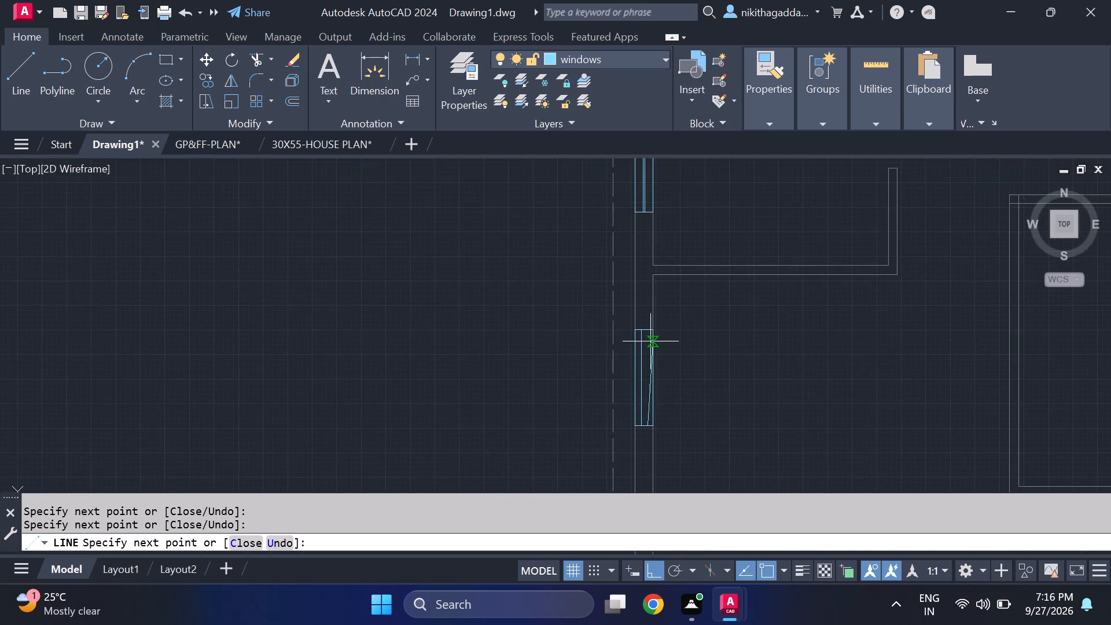
scroll(655, 319, "up", 4)
left_click(602, 389)
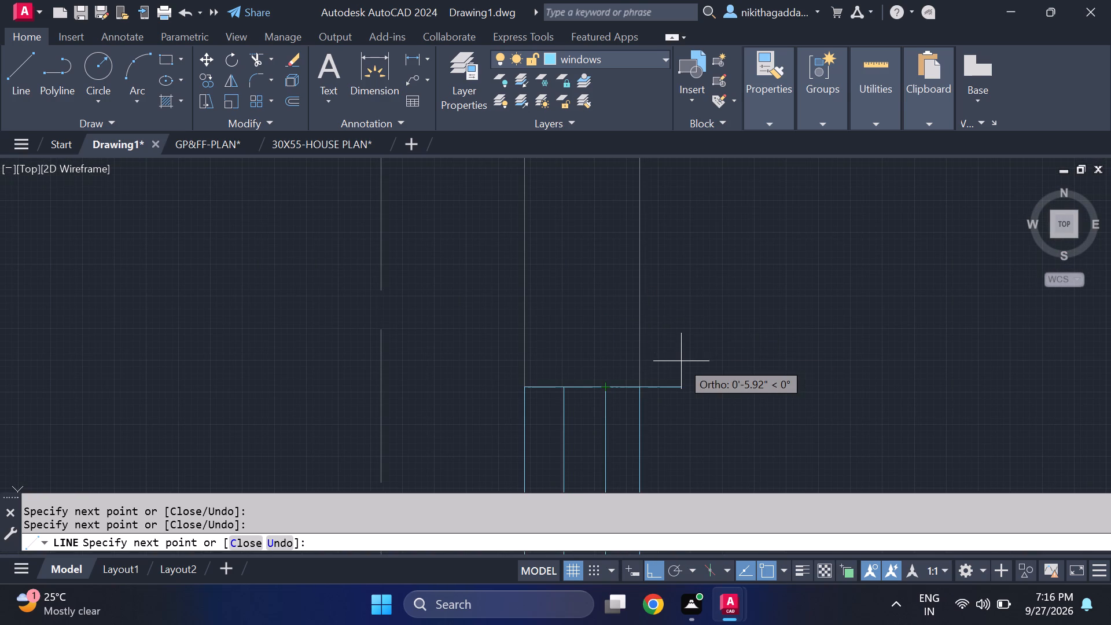
key("Return")
Draw a rectangular window outline about 4 ft long with lines in the horizontal wall between the large room and the lower-left room.
scroll(675, 363, "down", 6)
middle_click_drag(763, 439, 726, 385)
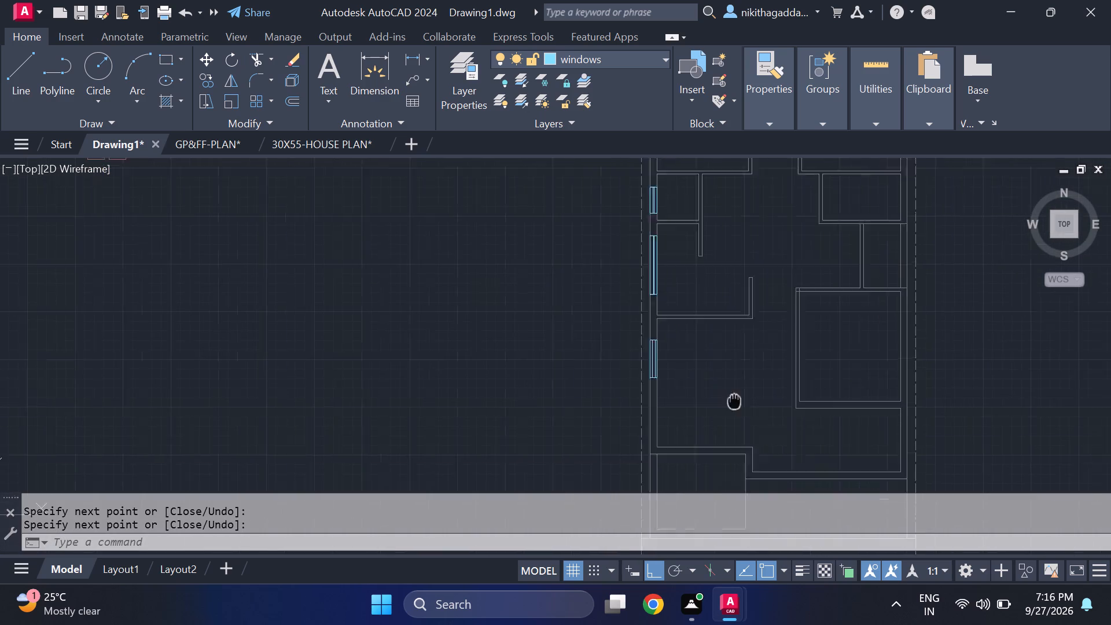
middle_click_drag(726, 385, 648, 303)
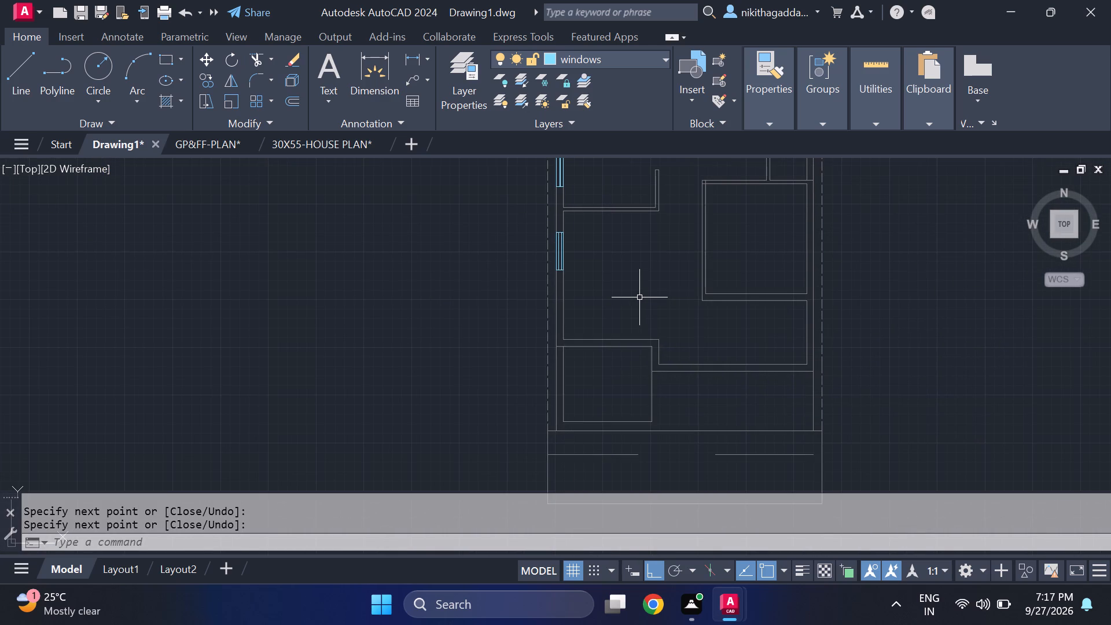
key("space")
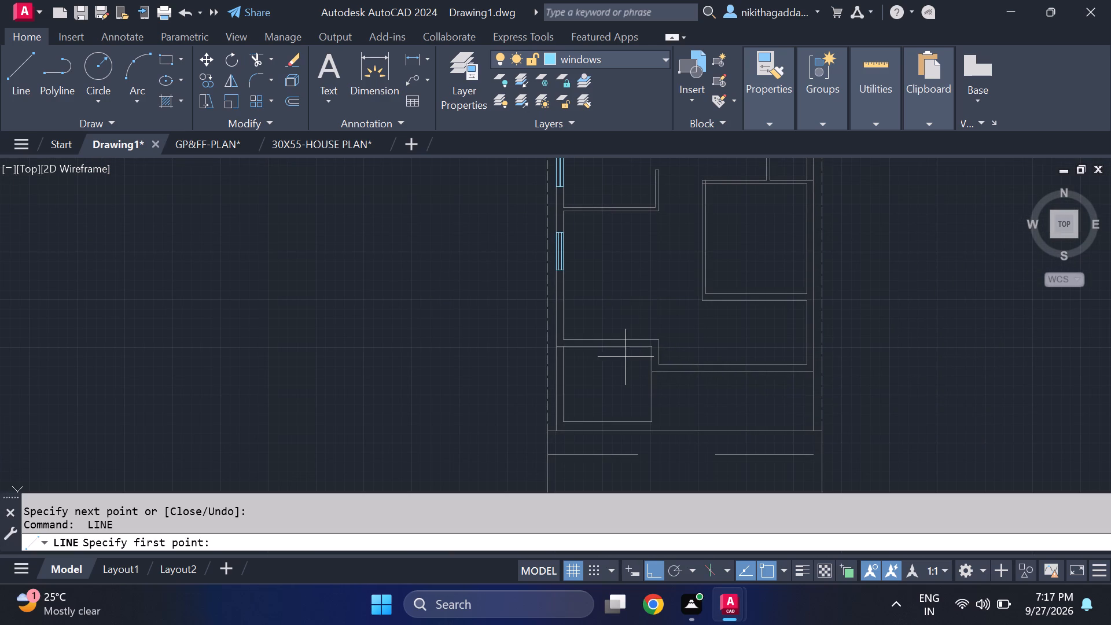
scroll(601, 336, "up", 4)
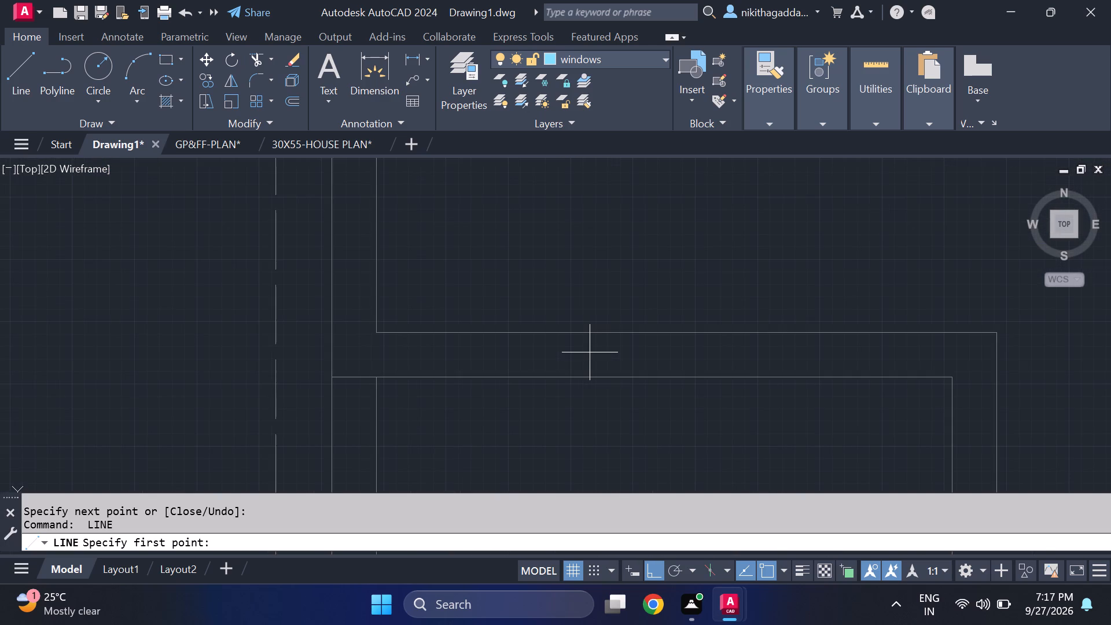
left_click(542, 335)
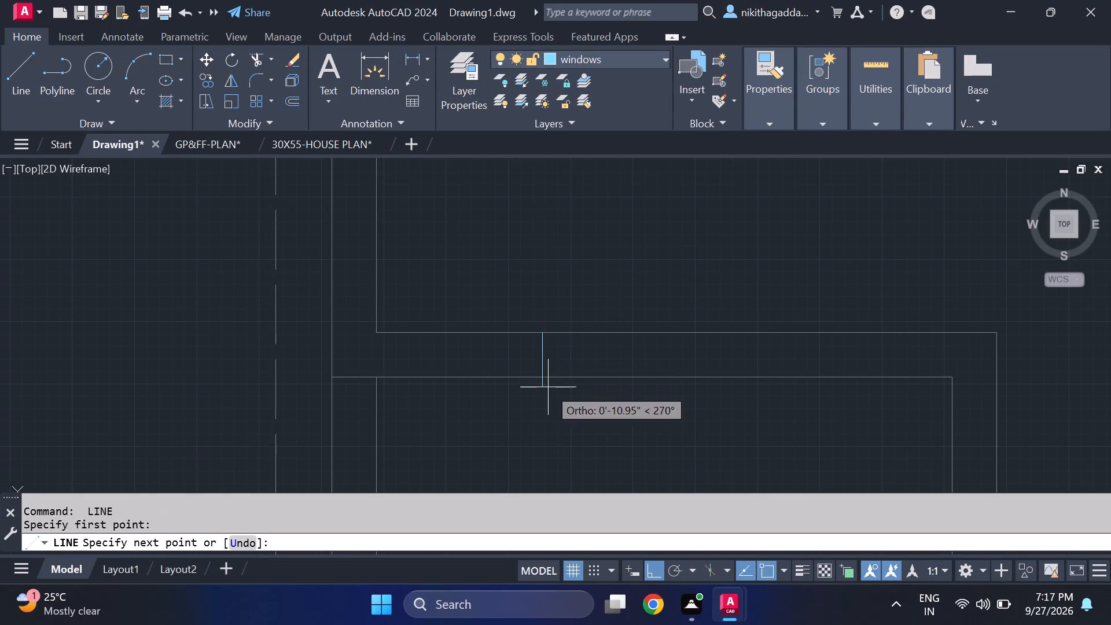
left_click(548, 384)
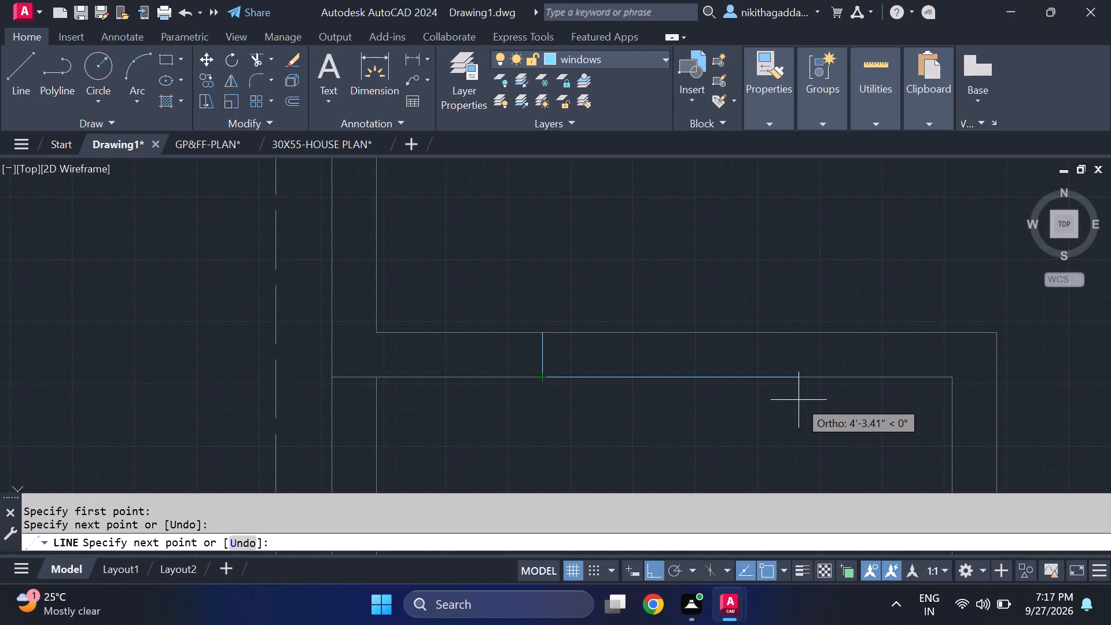
left_click(792, 379)
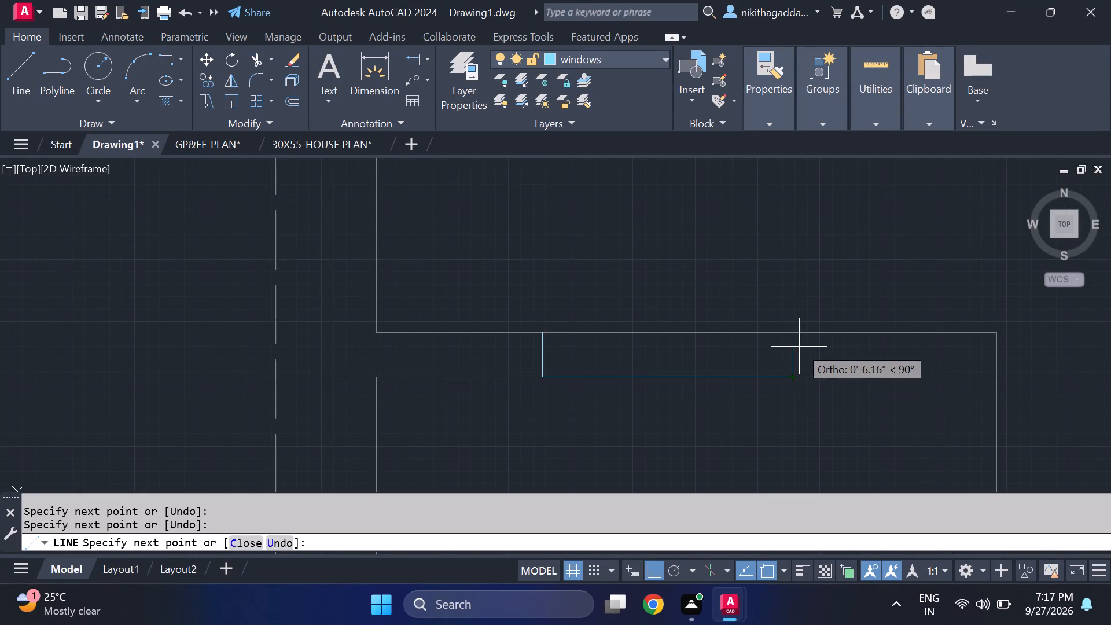
left_click(800, 338)
left_click(546, 334)
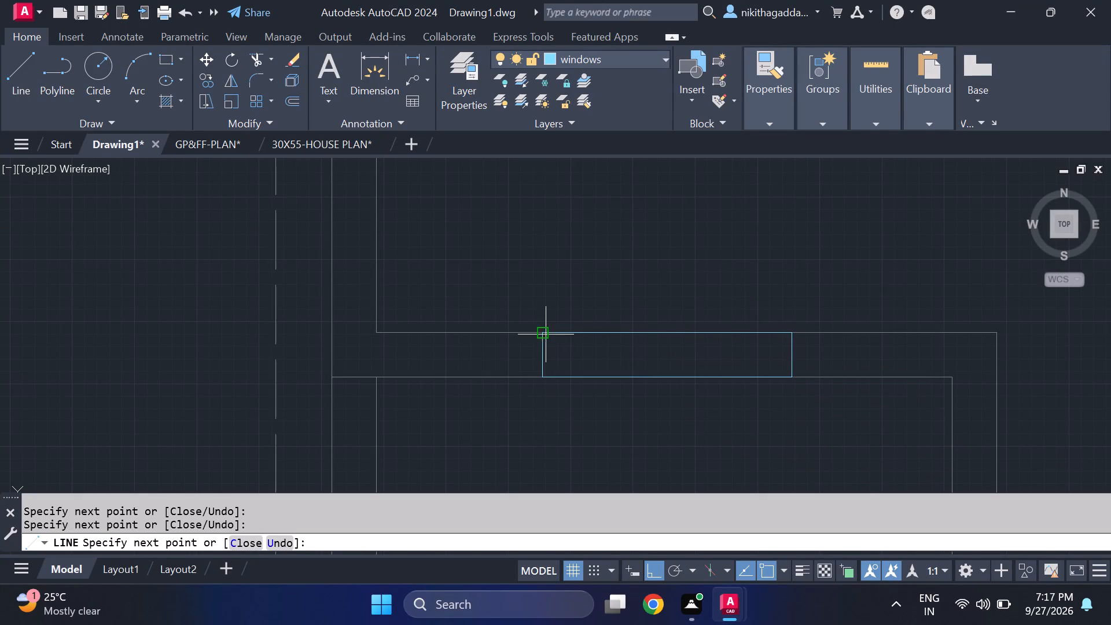
Draw two parallel horizontal pane lines inside the window outline between the large room and the lower-left room, running from end to end.
scroll(546, 354, "up", 3)
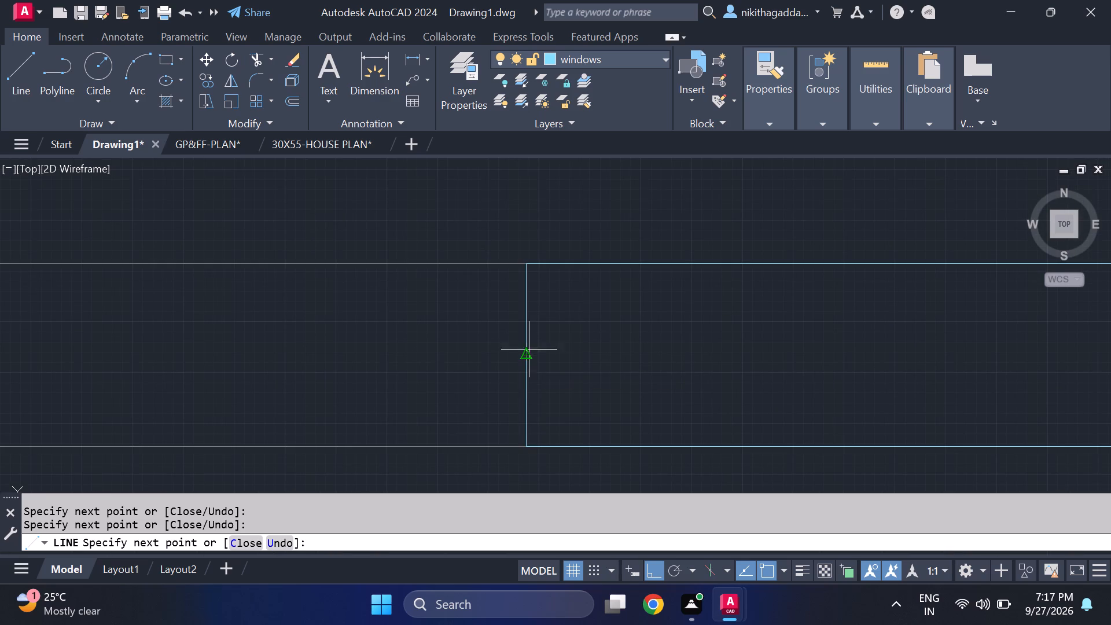
left_click(530, 341)
scroll(858, 349, "down", 3)
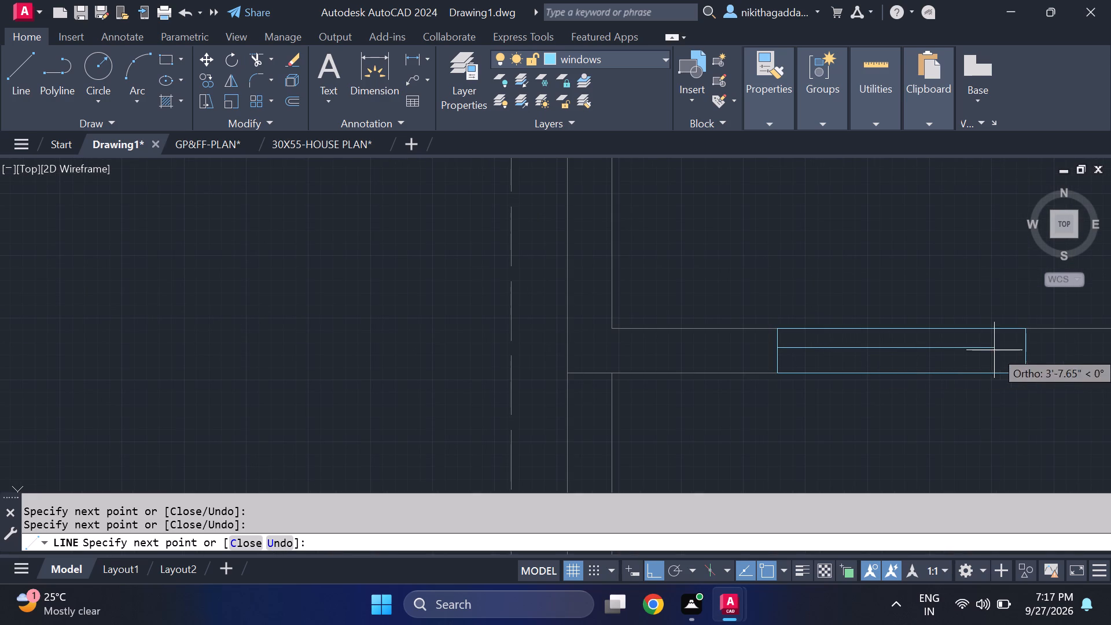
scroll(1020, 341, "up", 2)
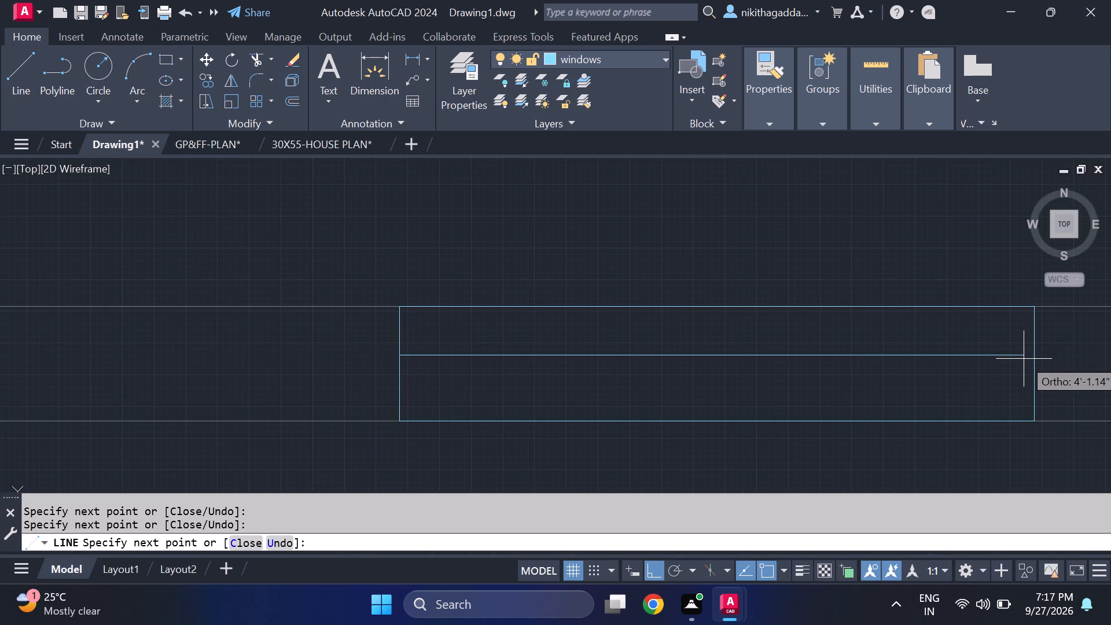
left_click(1035, 357)
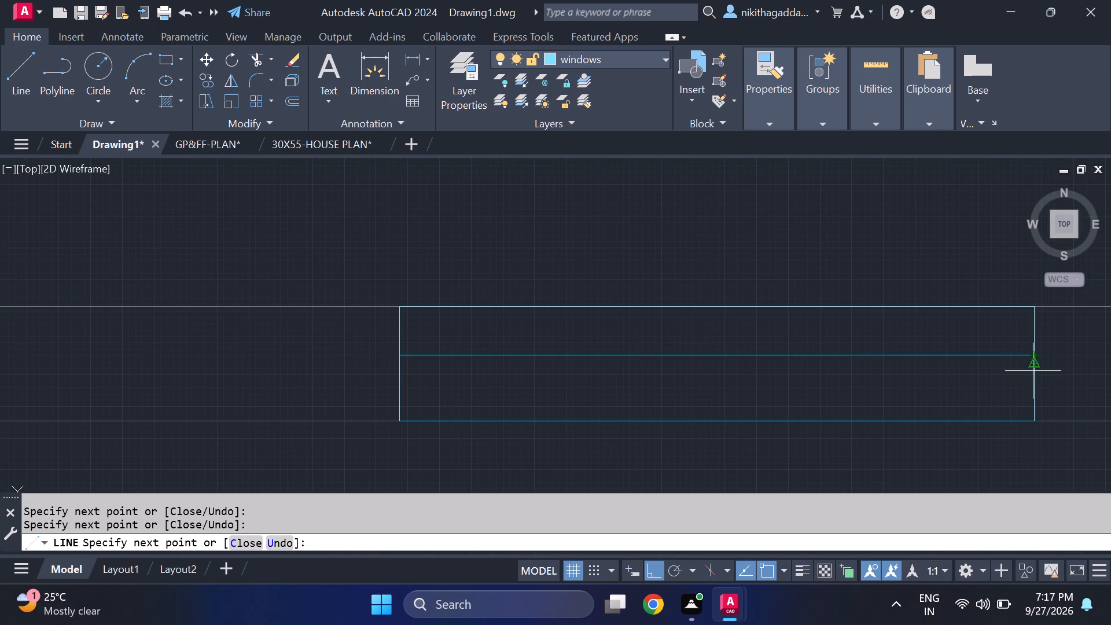
left_click(1035, 376)
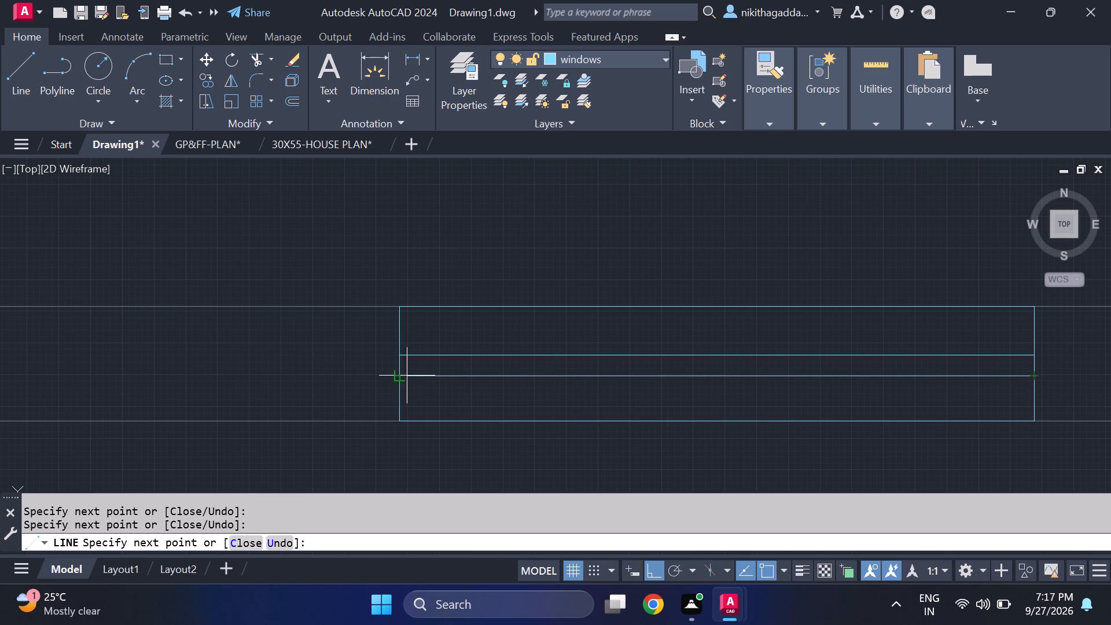
left_click(403, 376)
key("Return")
Draw a small rectangular window outline about 1 ft 5 in long with lines in the large room's lower-right front wall, starting at the wall's midpoint.
key("Return")
scroll(597, 412, "down", 2)
scroll(846, 391, "down", 4)
middle_click_drag(927, 436, 835, 386)
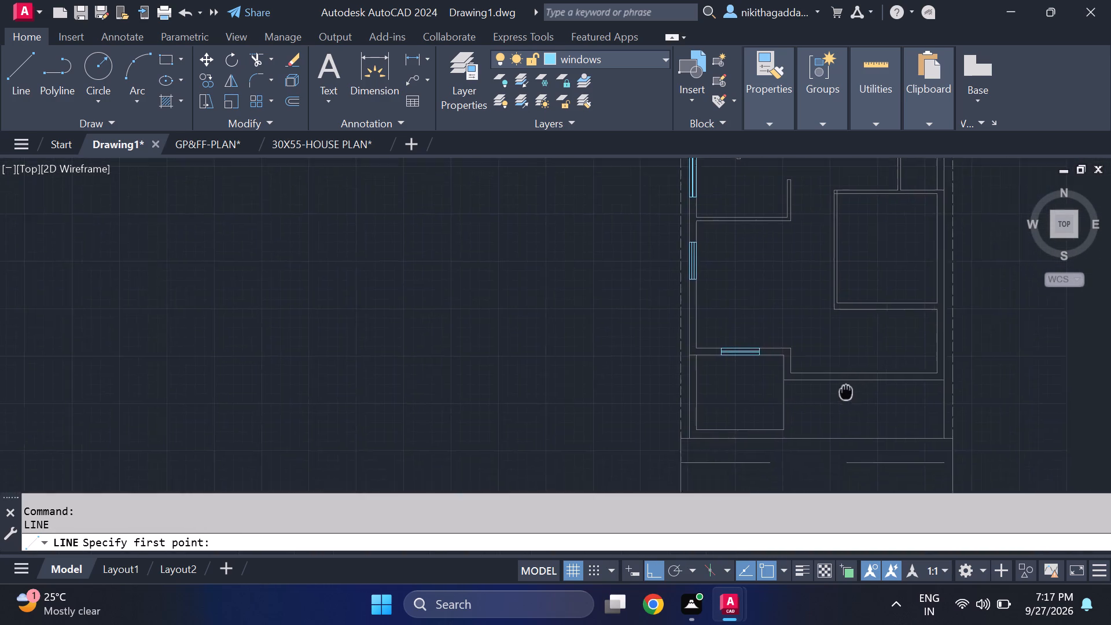
middle_click_drag(835, 386, 760, 361)
middle_click(760, 361)
middle_click_drag(758, 361, 751, 361)
scroll(756, 341, "up", 3)
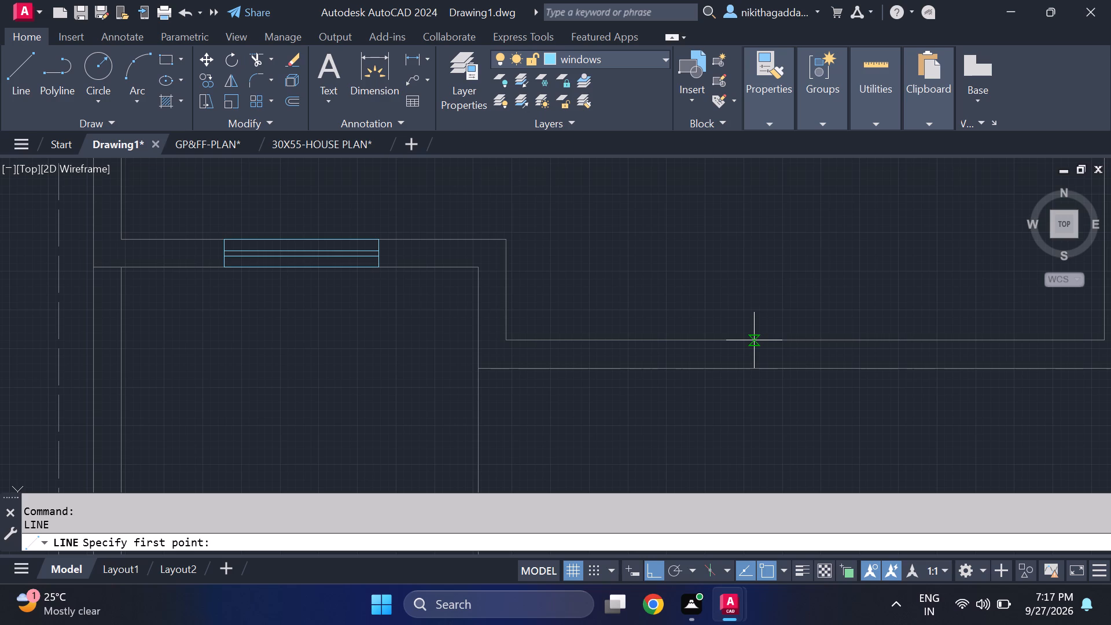
scroll(754, 340, "down", 4)
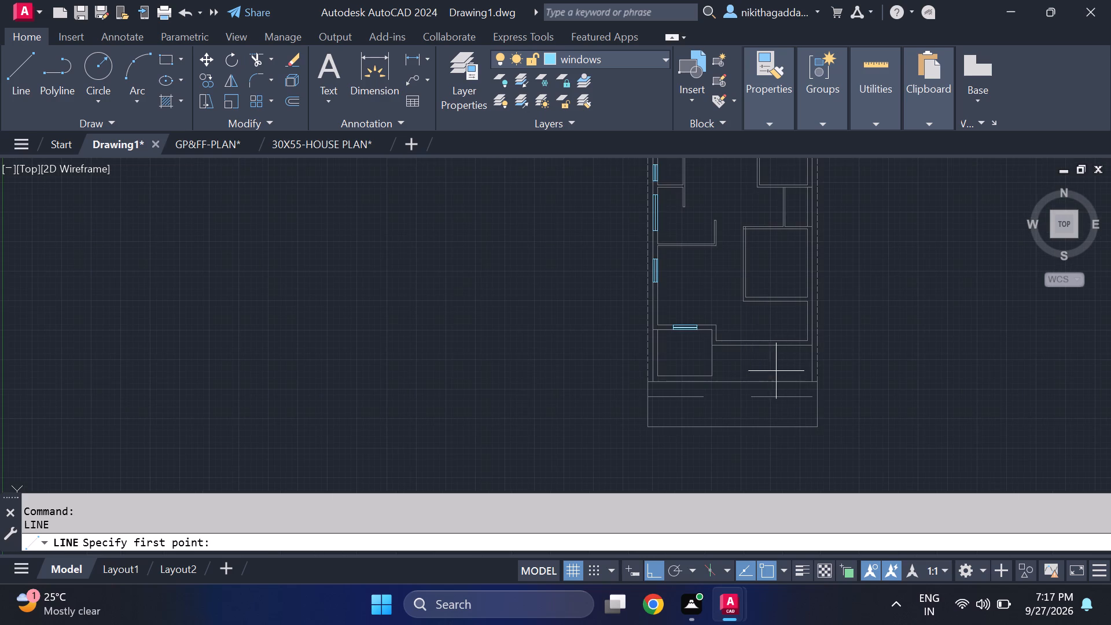
scroll(768, 354, "up", 2)
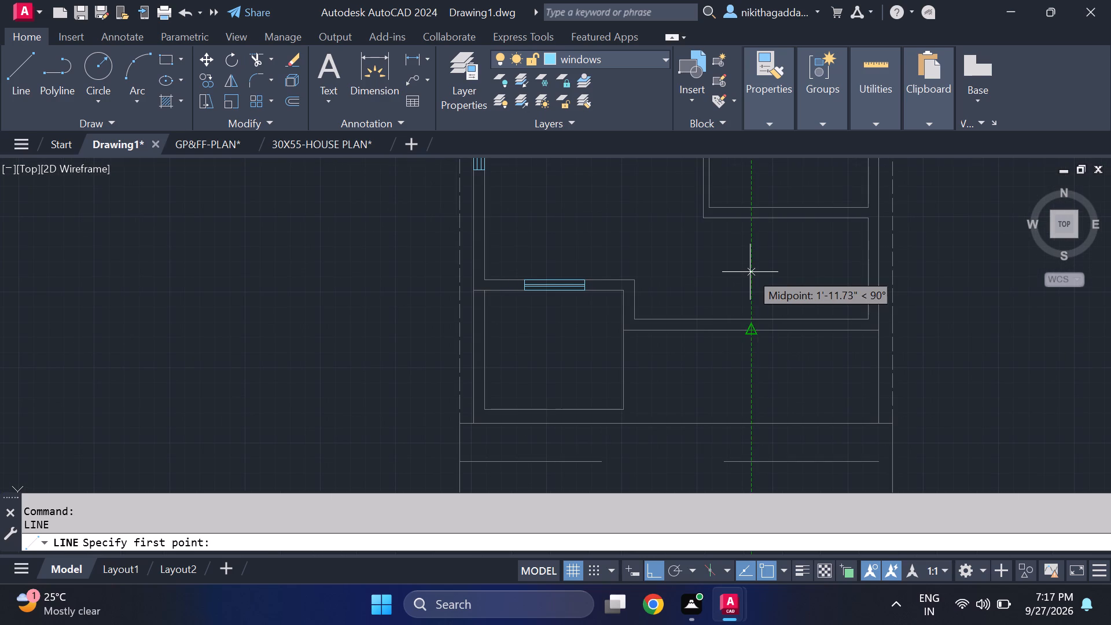
left_click(750, 271)
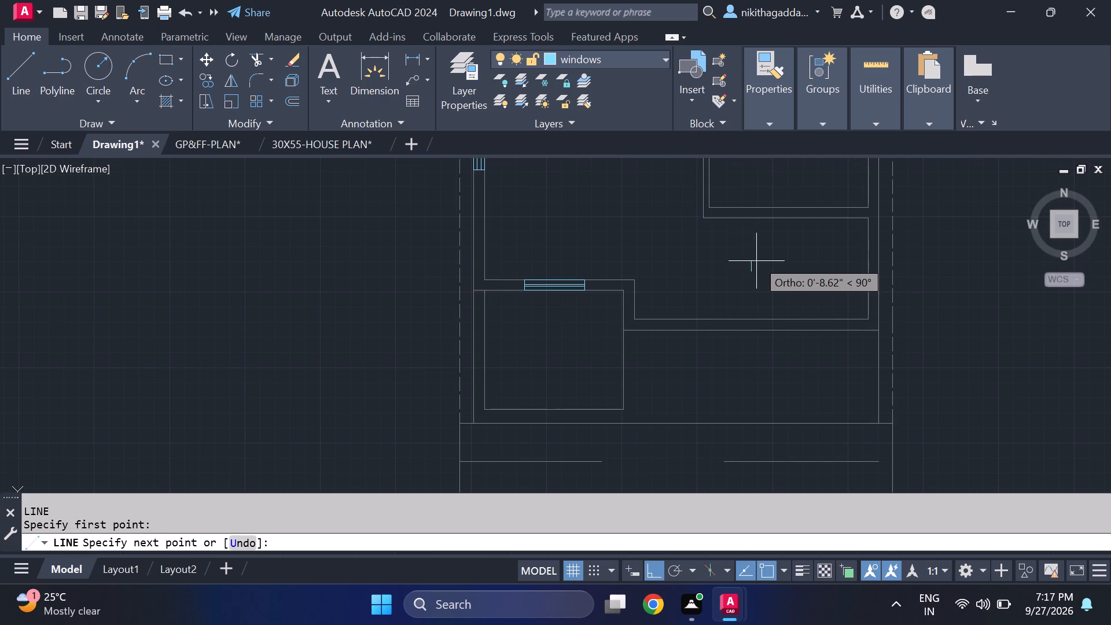
key("Escape")
key("space")
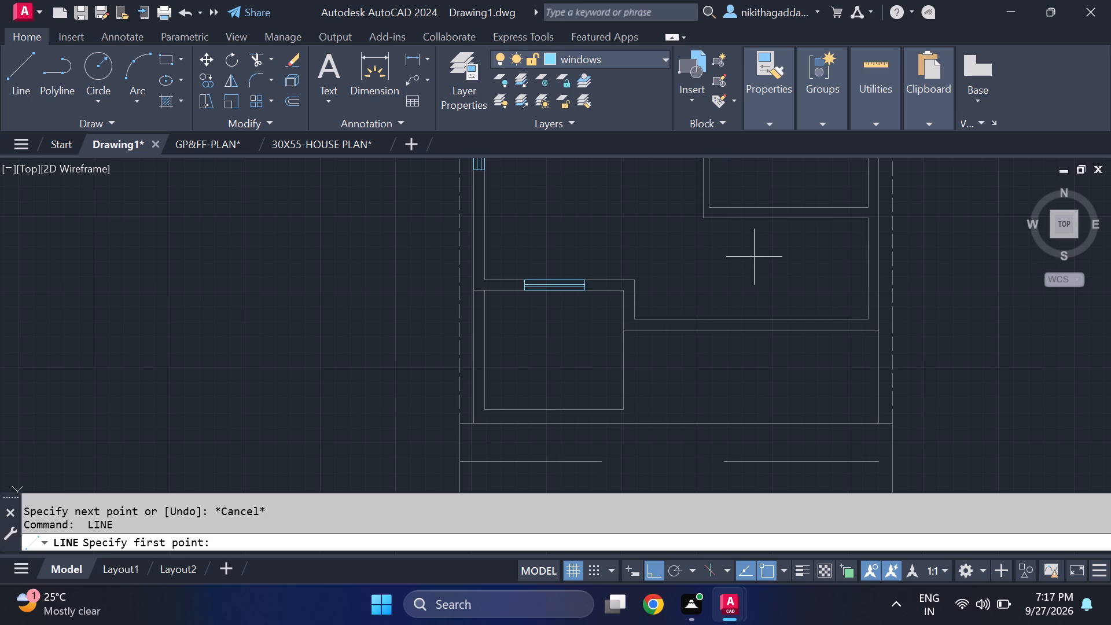
left_click(748, 322)
scroll(746, 333, "up", 3)
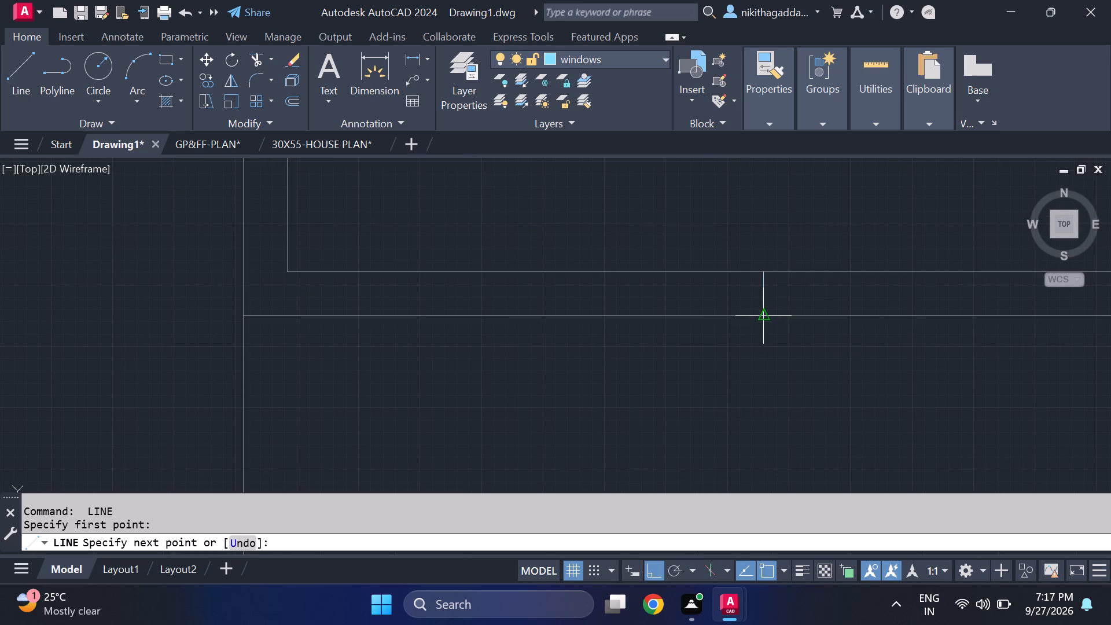
left_click(761, 319)
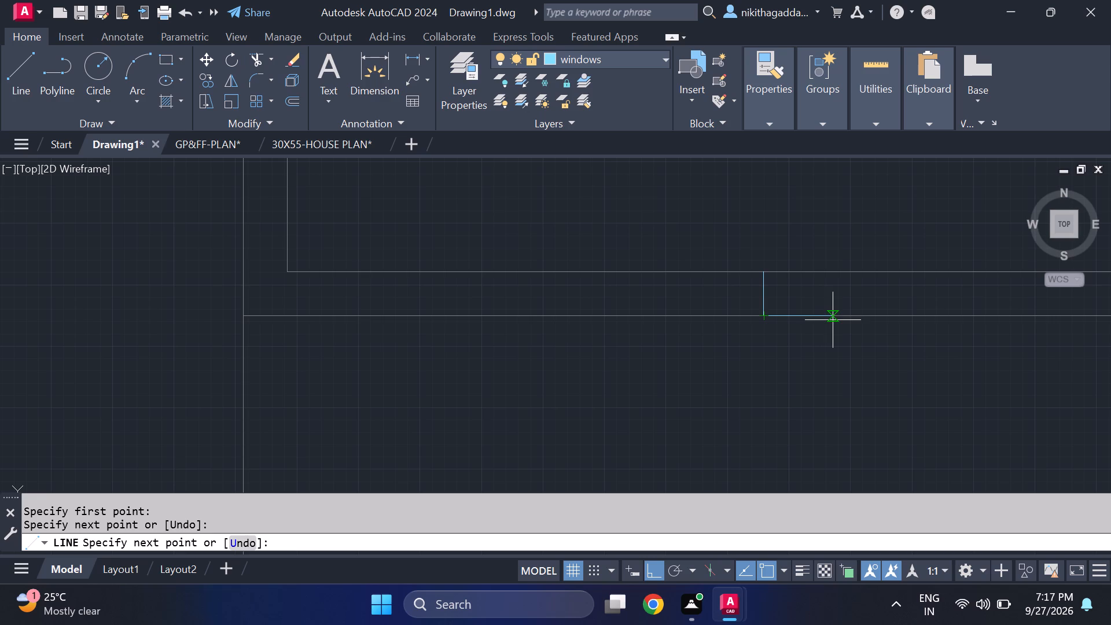
left_click(849, 321)
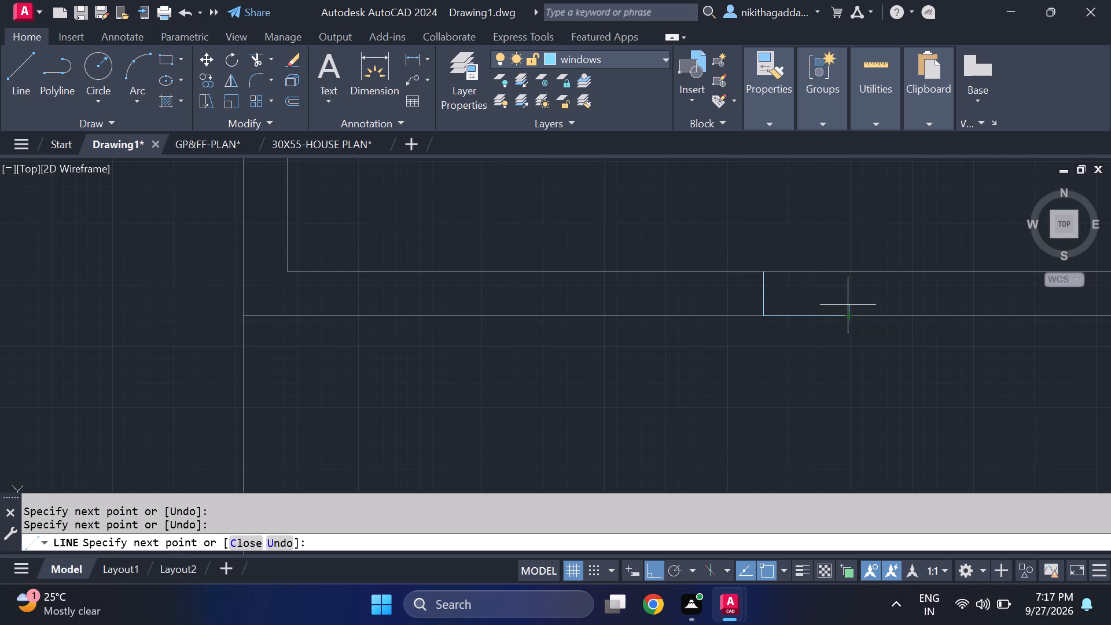
left_click(848, 278)
left_click(762, 274)
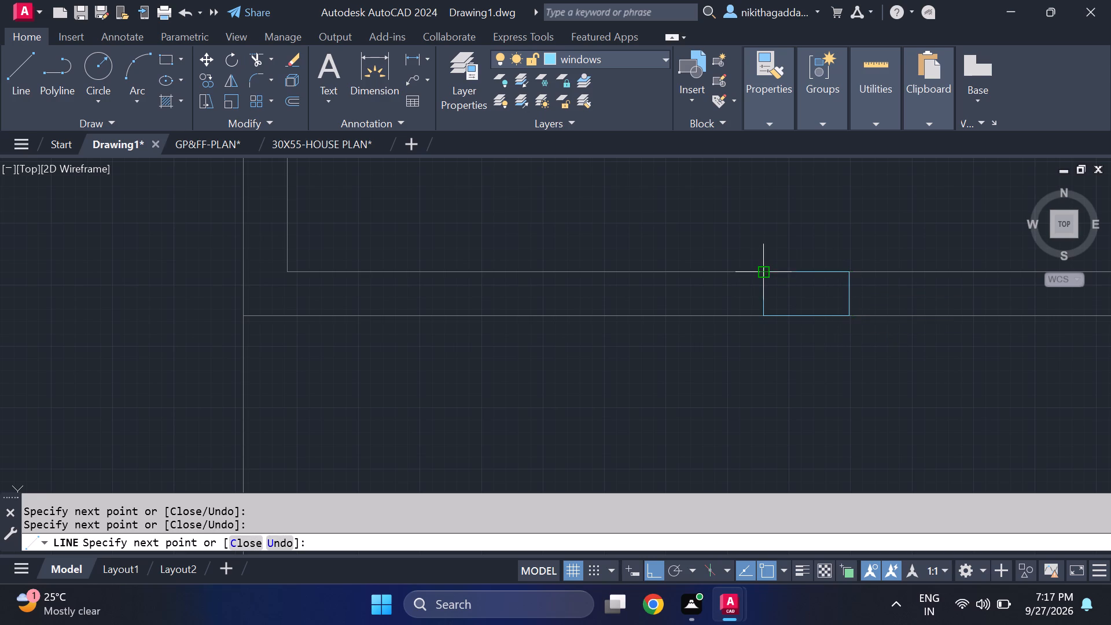
Draw two parallel horizontal pane lines inside the small front-wall window outline, running from one end to the other.
scroll(771, 293, "up", 2)
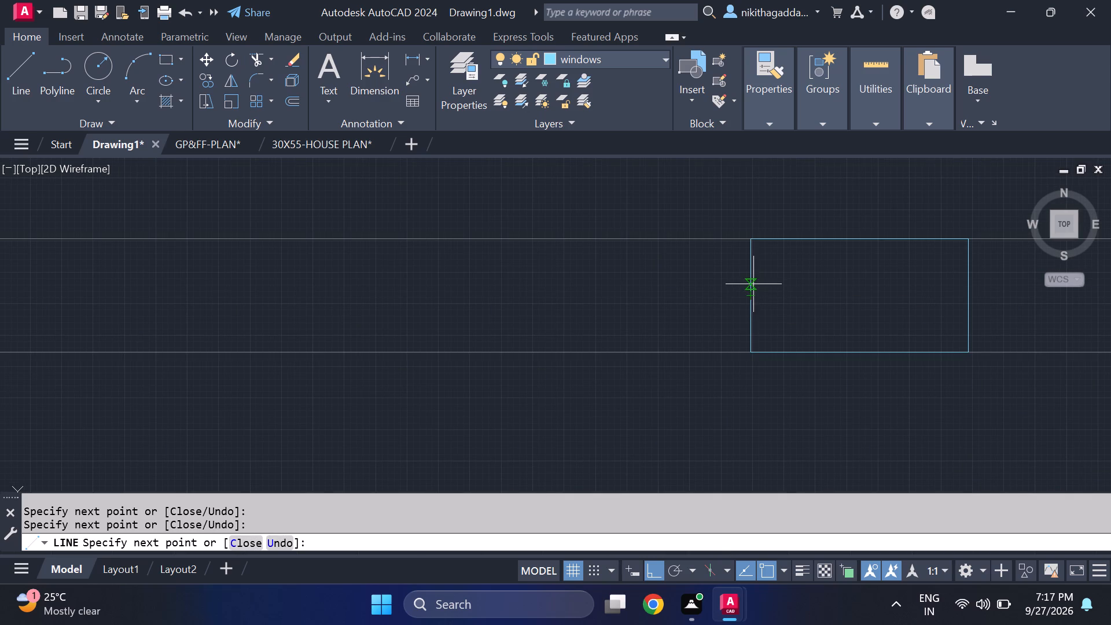
left_click(753, 284)
left_click(972, 279)
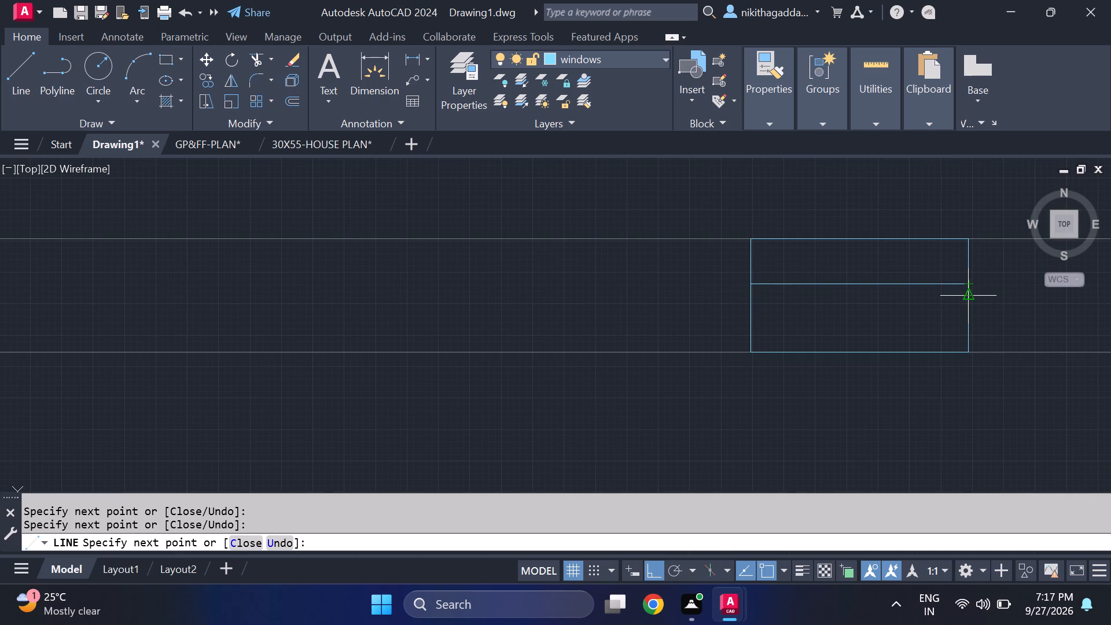
left_click(963, 306)
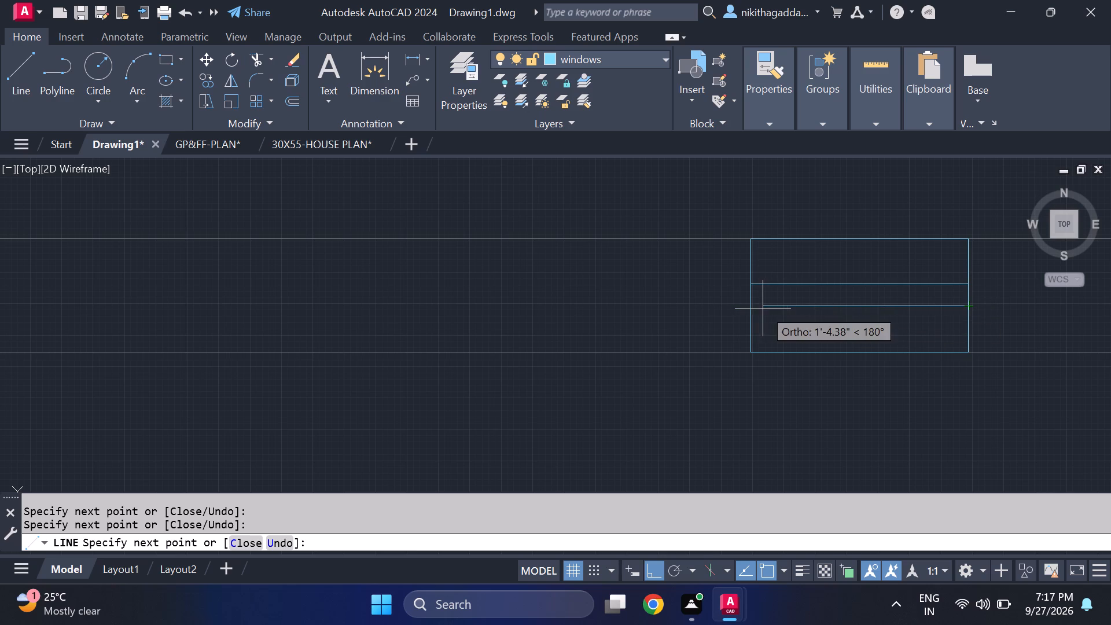
left_click(755, 310)
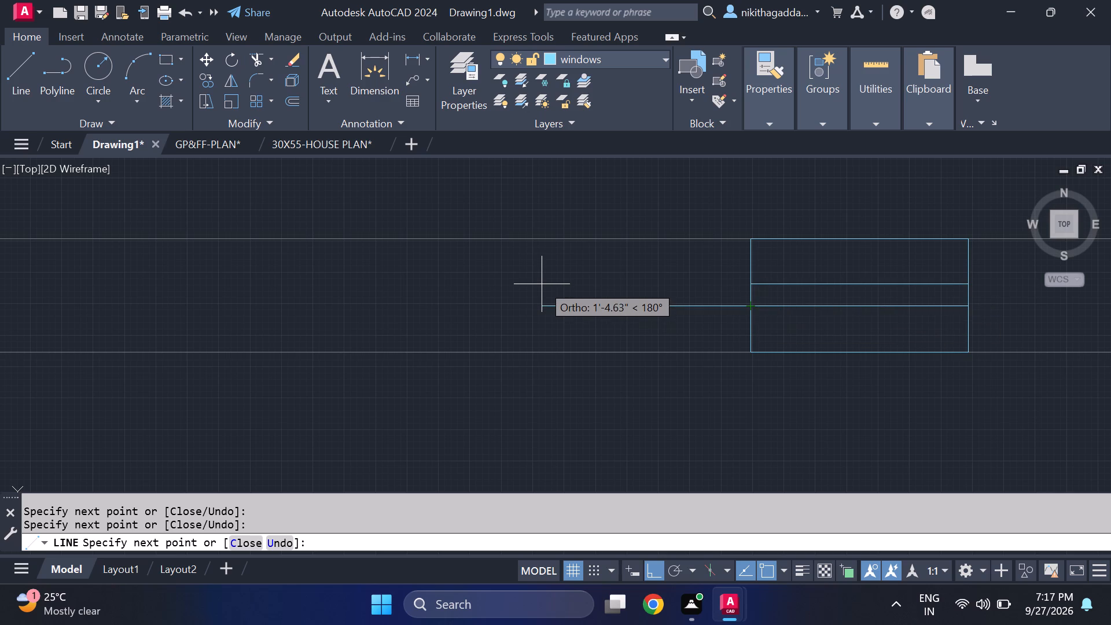
key("Return")
Draw a second small rectangular window outline about 1 ft 4 in long in the same front wall, just right of the first small window.
key("Return")
scroll(555, 287, "down", 4)
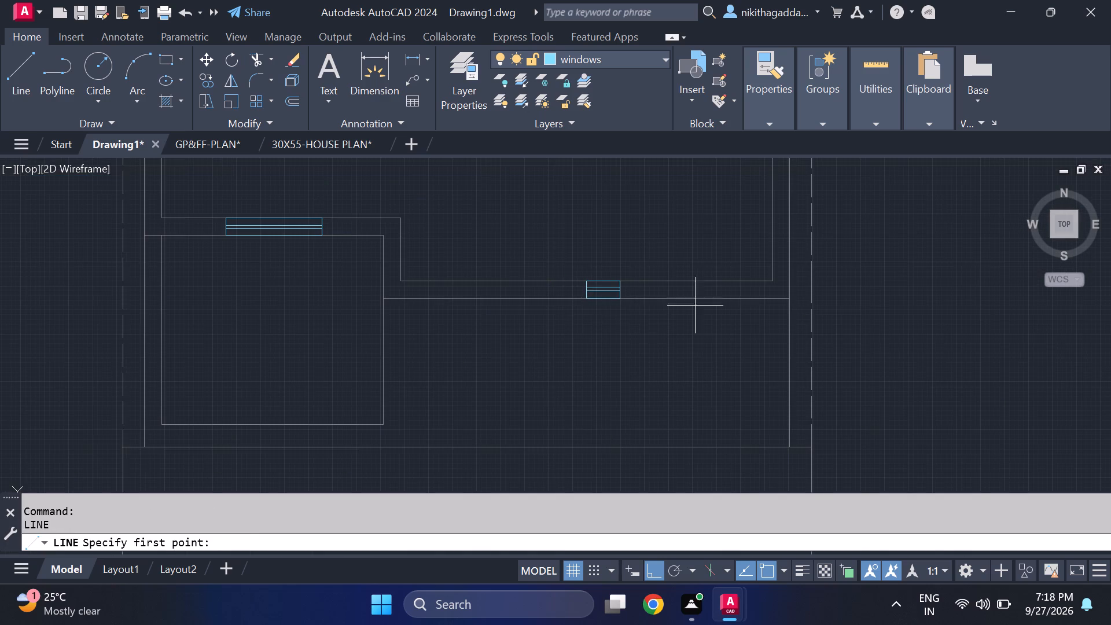
scroll(685, 268, "up", 2)
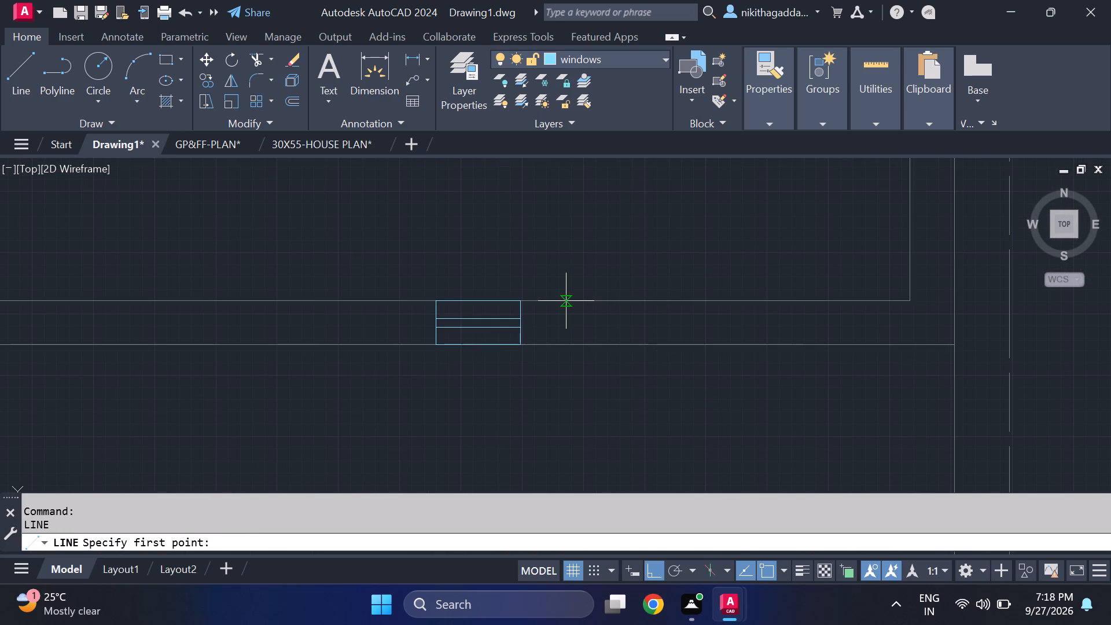
left_click(581, 305)
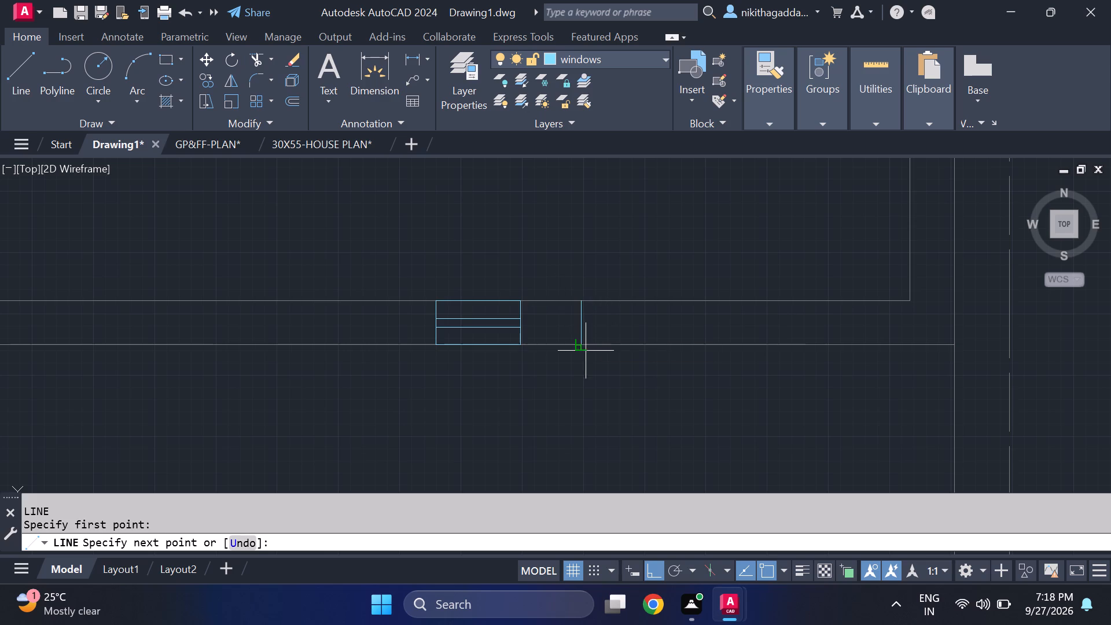
left_click(584, 348)
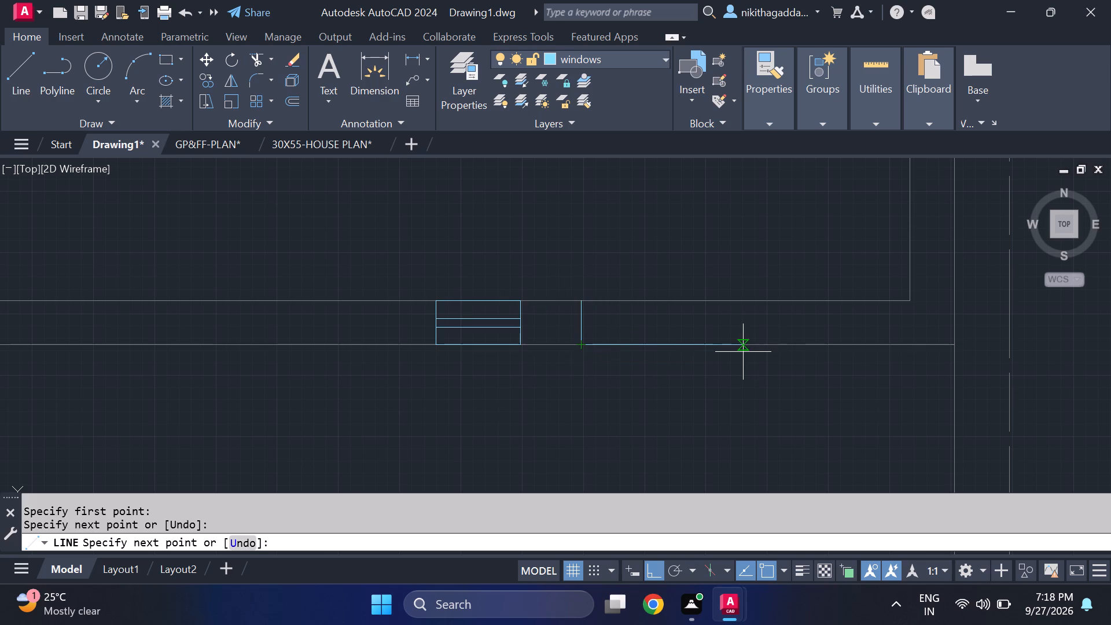
left_click(658, 347)
left_click(657, 303)
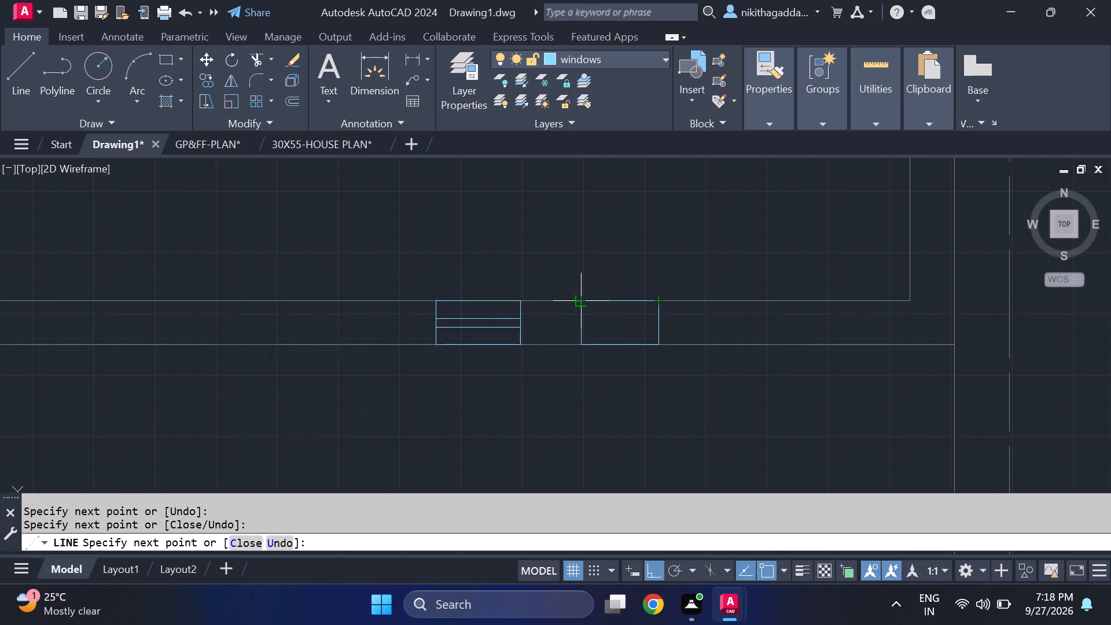
left_click(583, 306)
Draw two parallel horizontal pane lines inside the second small front-wall window outline, running from one end to the other.
scroll(601, 329, "up", 3)
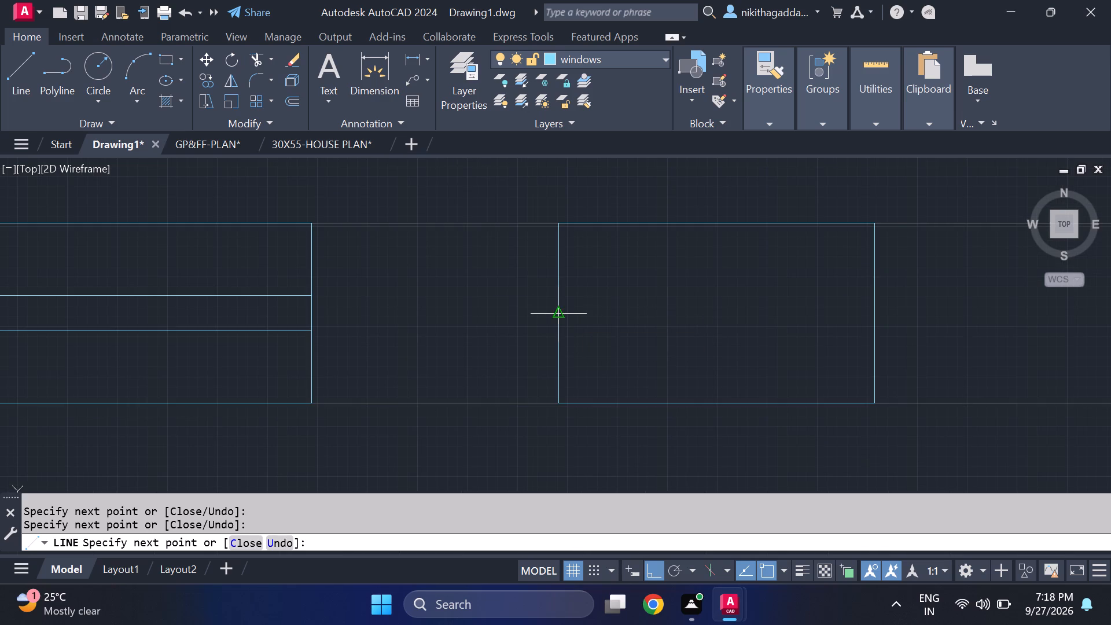
left_click(558, 302)
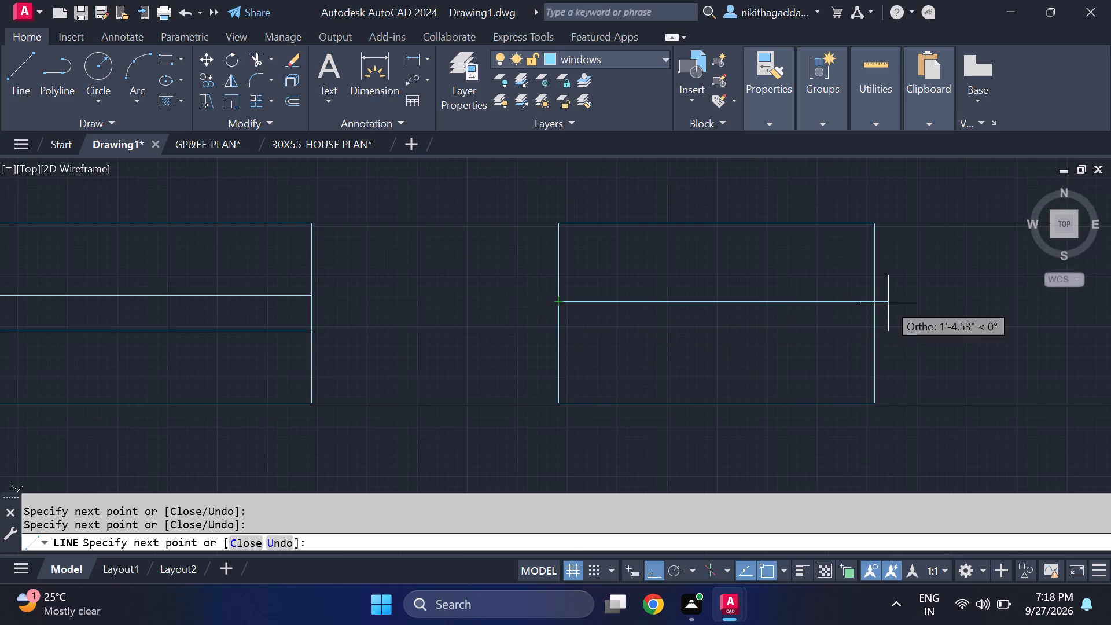
left_click(873, 307)
left_click(870, 325)
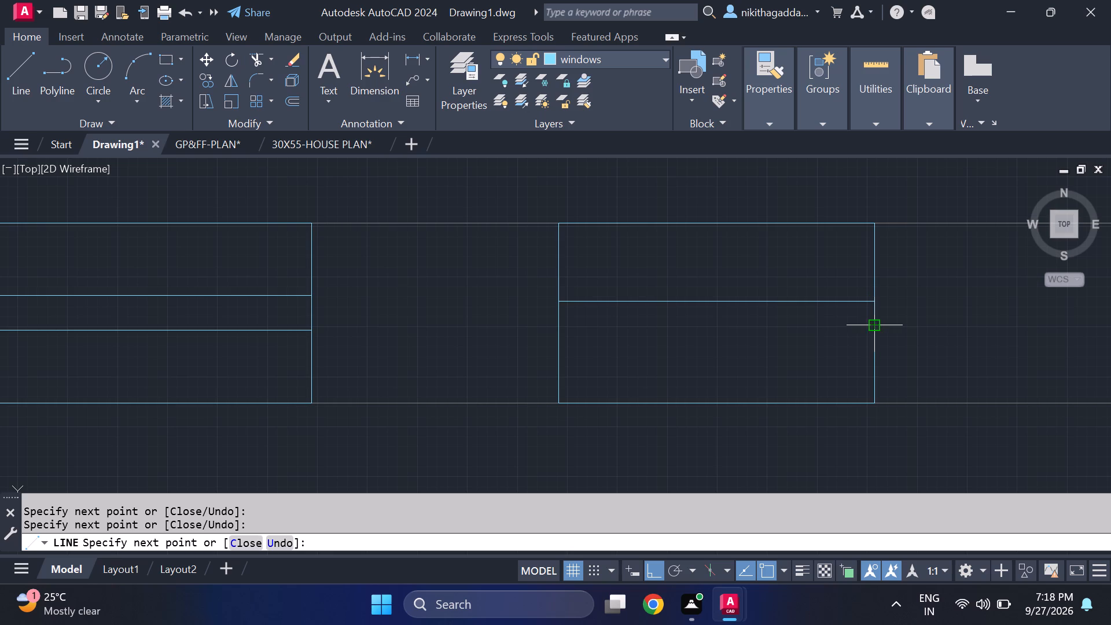
left_click(558, 330)
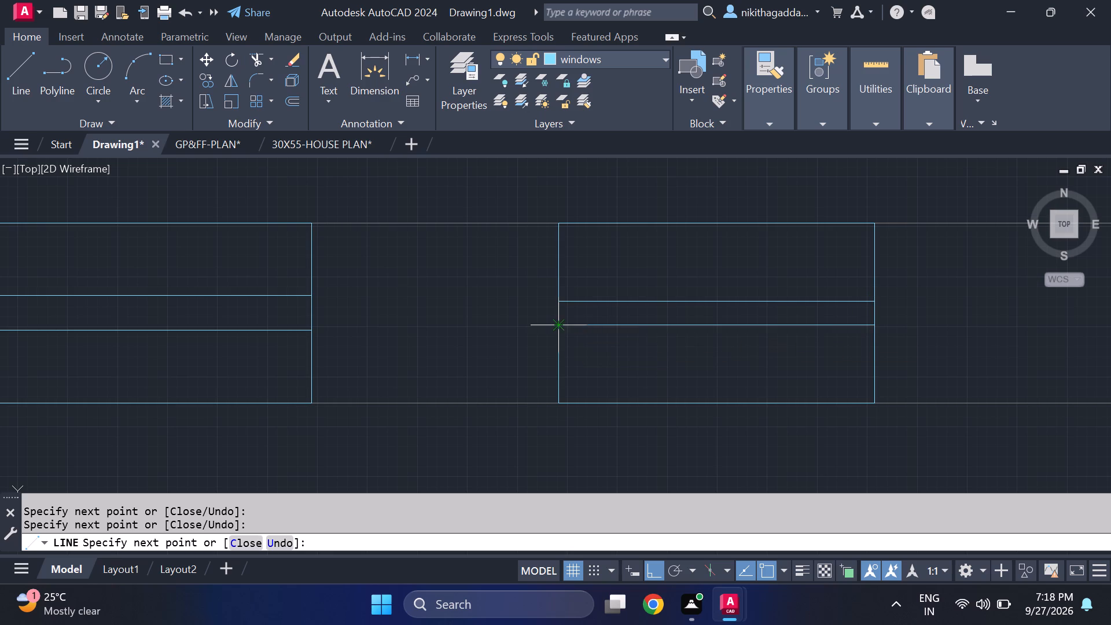
key("Return")
Draw a rectangular window outline about 2 ft 1 in long with lines in the lower right room's bottom wall, near its left corner.
key("Return")
scroll(767, 296, "down", 5)
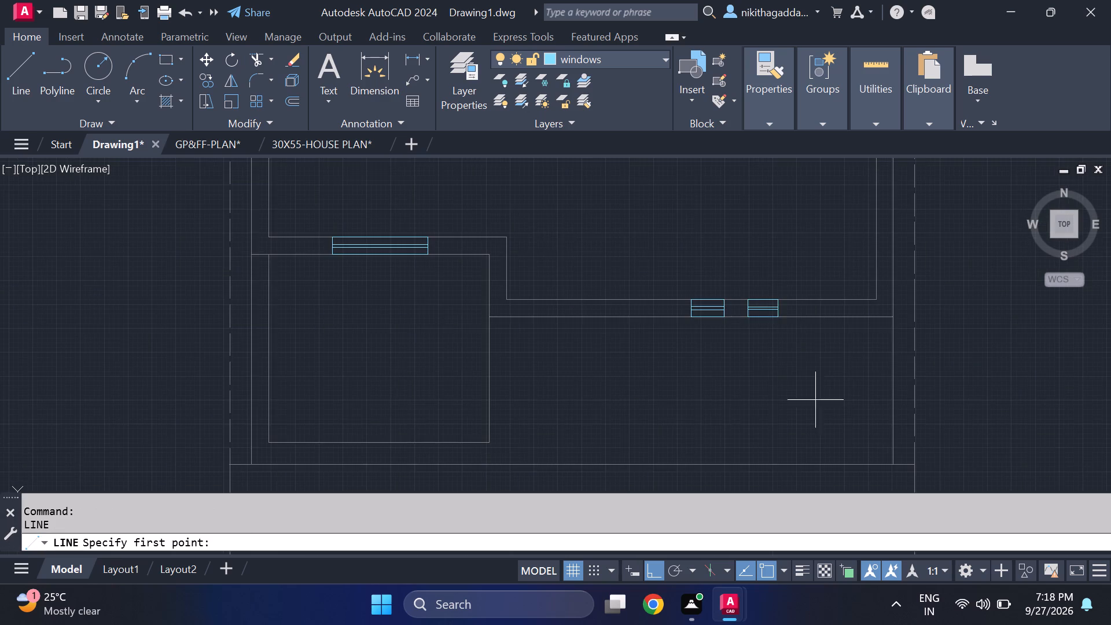
scroll(834, 376, "down", 4)
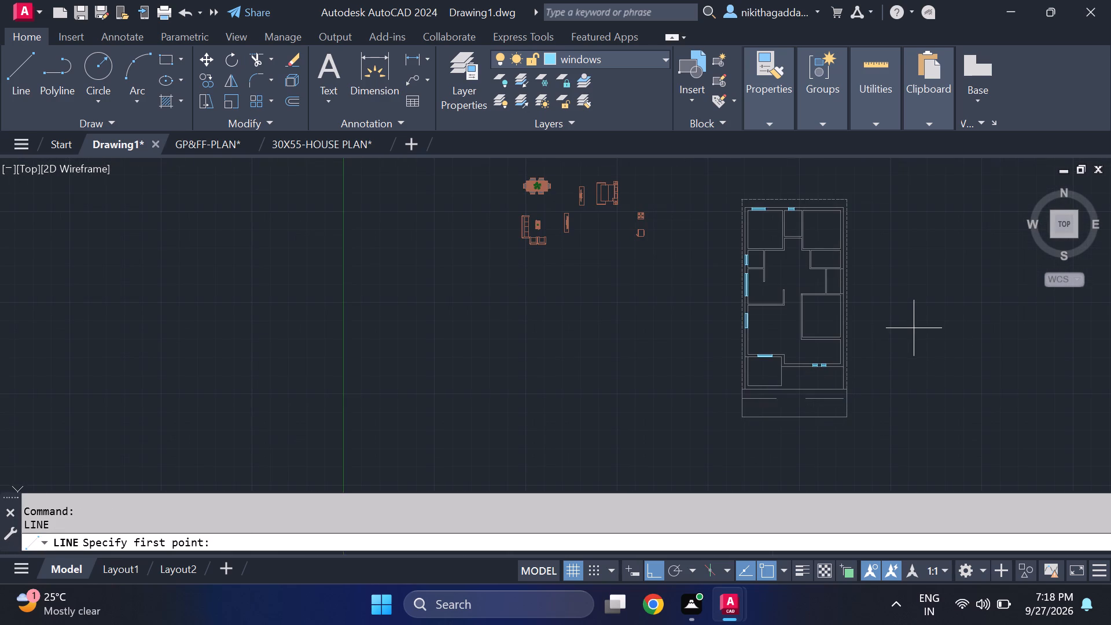
scroll(812, 310, "up", 3)
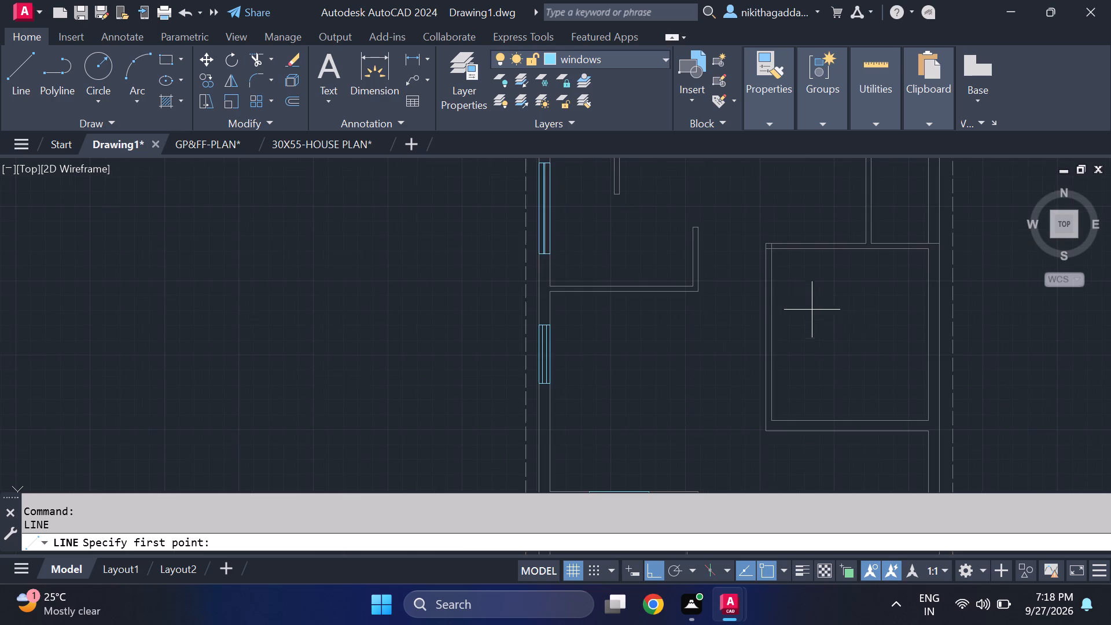
middle_click_drag(818, 403, 710, 306)
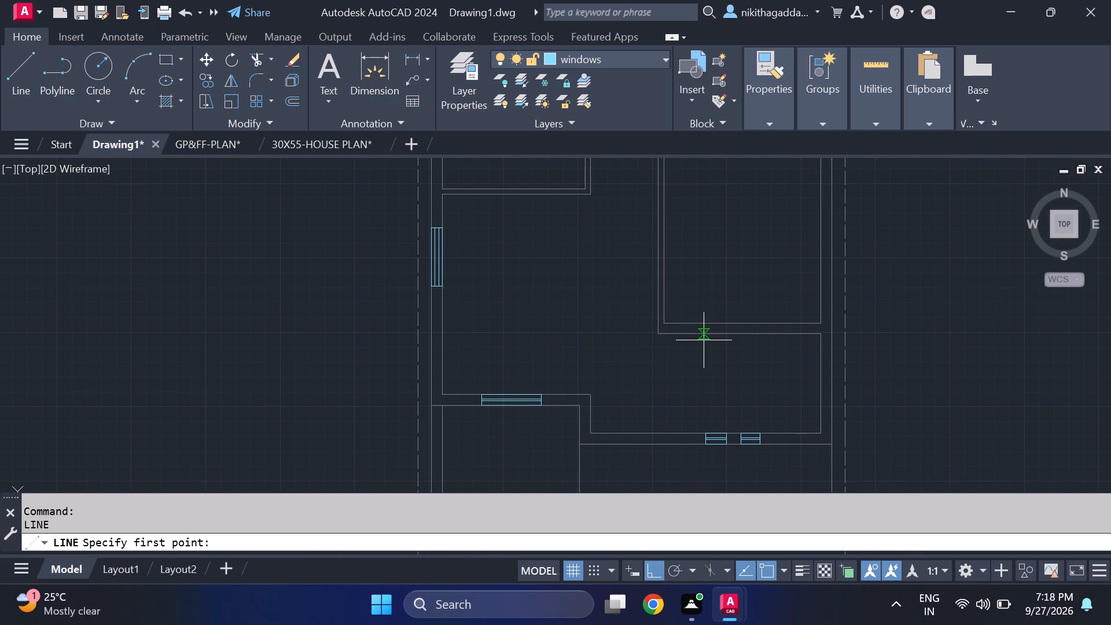
scroll(705, 343, "up", 2)
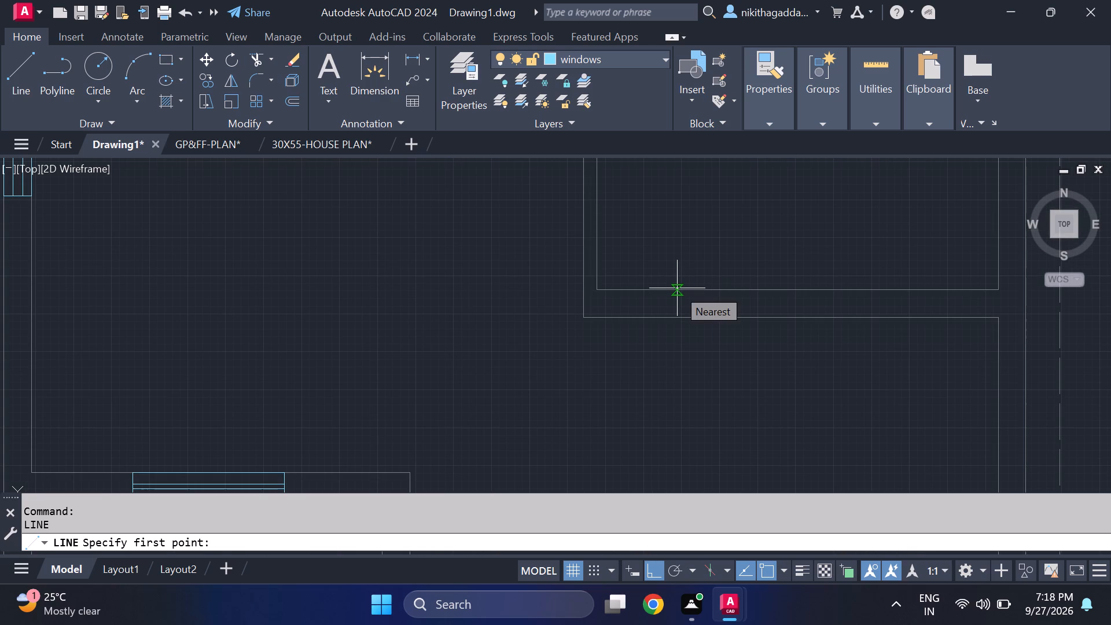
left_click(630, 291)
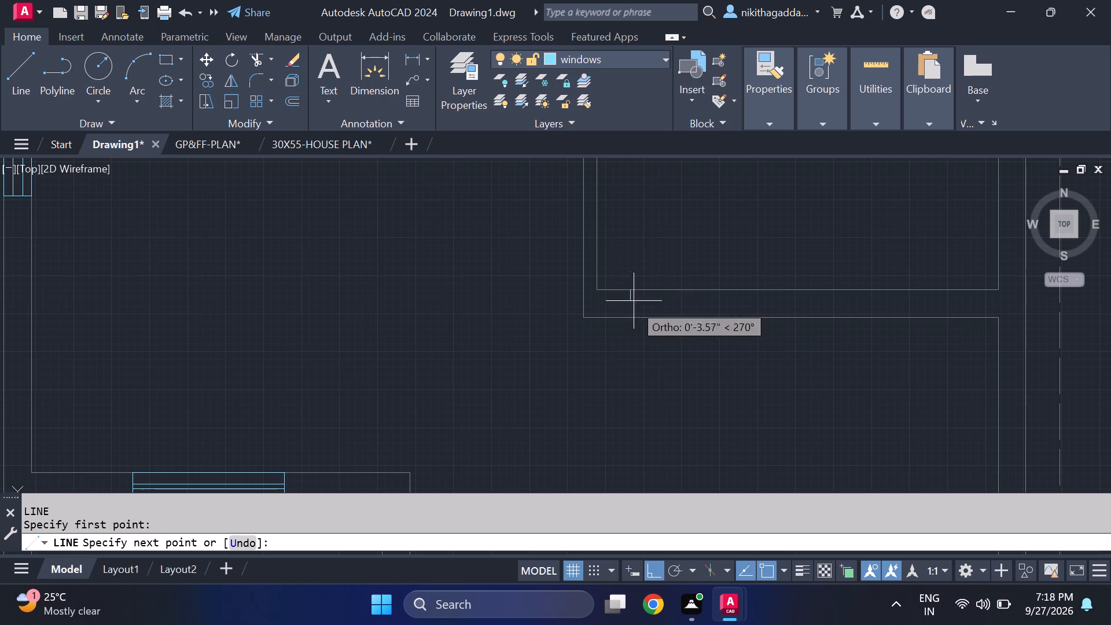
left_click(634, 318)
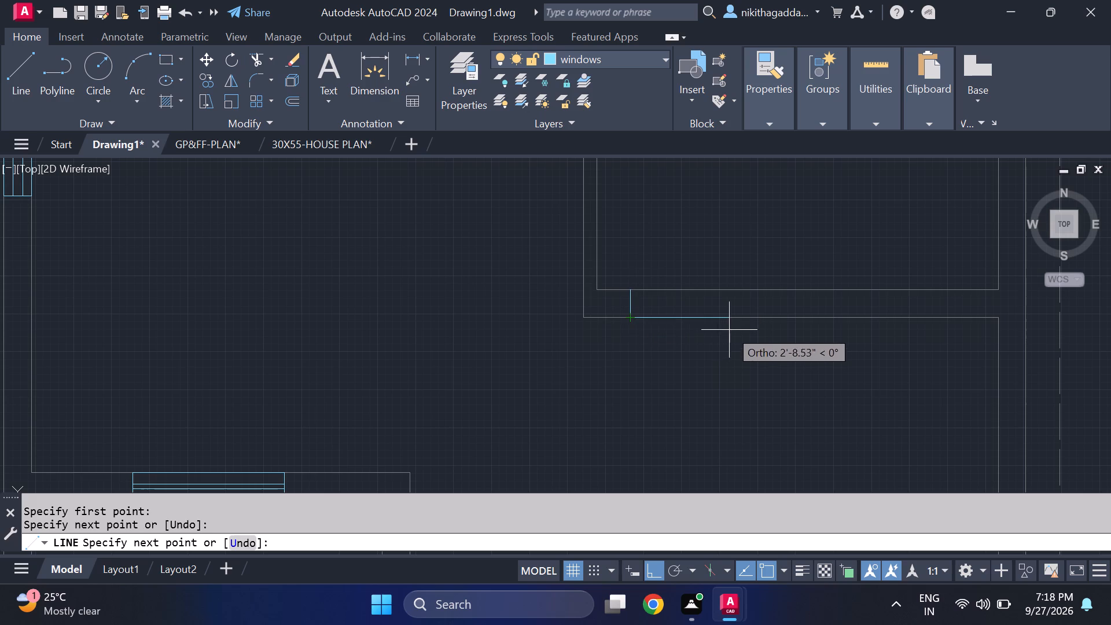
left_click(708, 325)
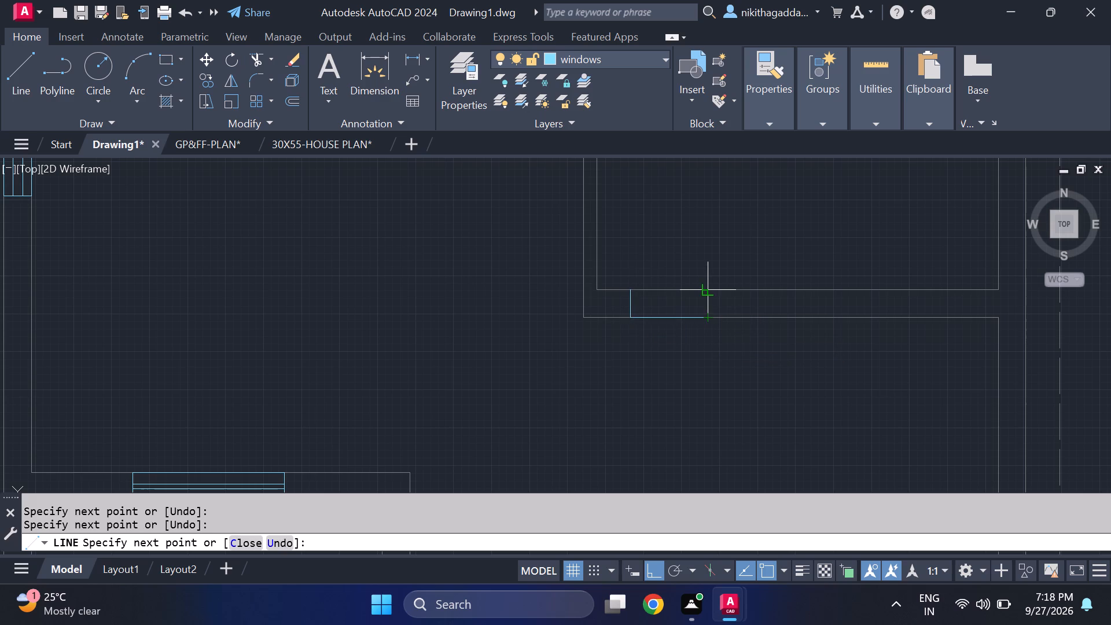
left_click(710, 291)
left_click(626, 291)
Draw two parallel horizontal pane lines inside the lower right room's window outline, running from one end to the other.
scroll(625, 291, "up", 3)
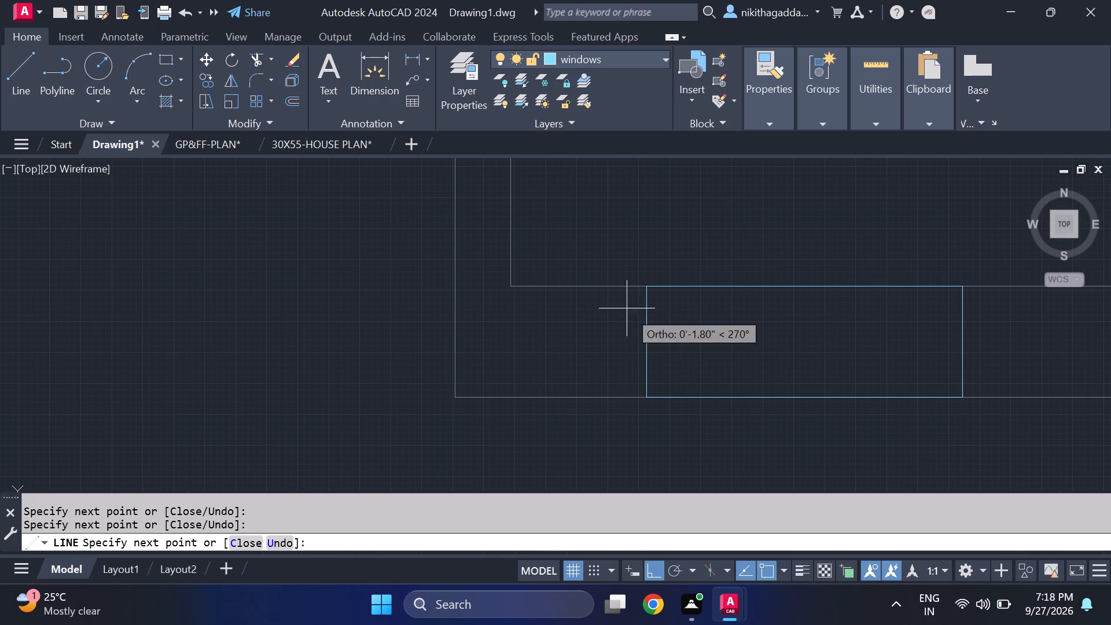
left_click(645, 325)
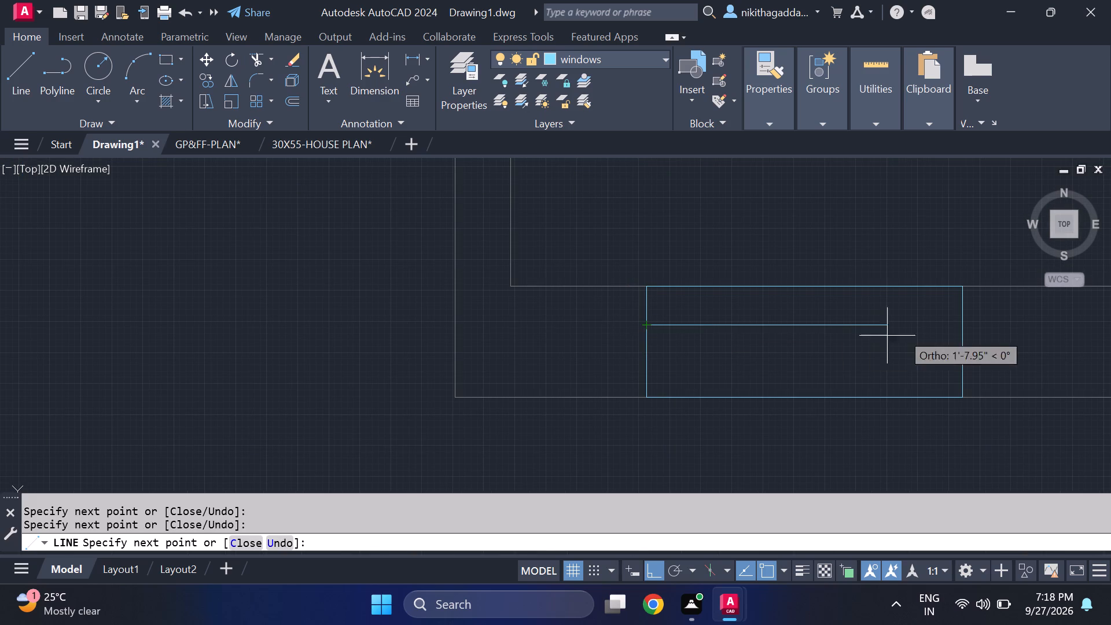
left_click(962, 329)
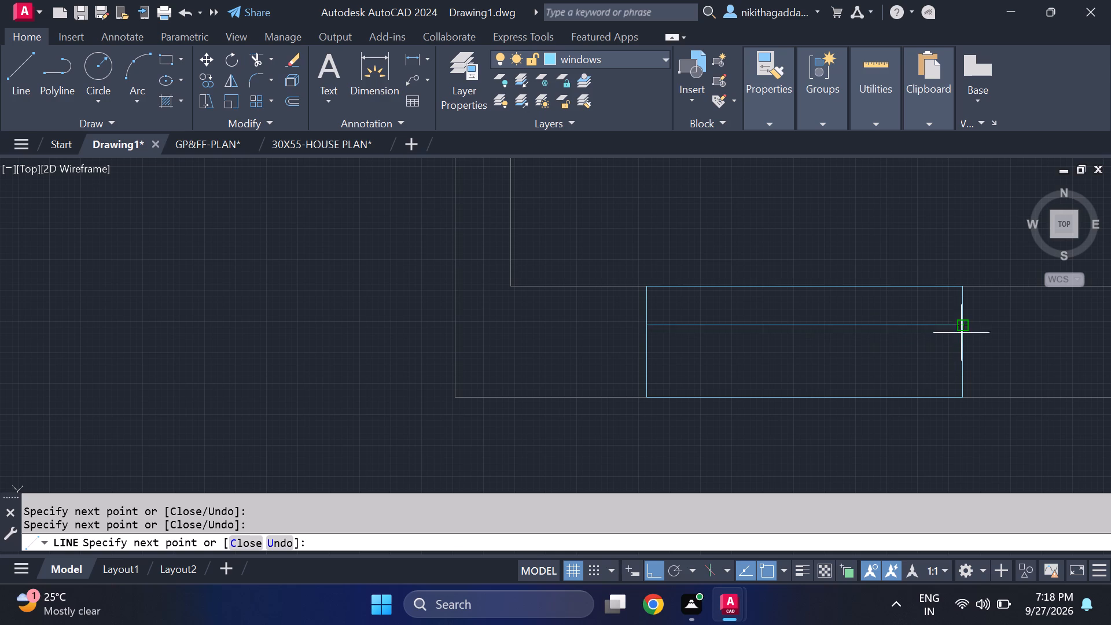
left_click(962, 351)
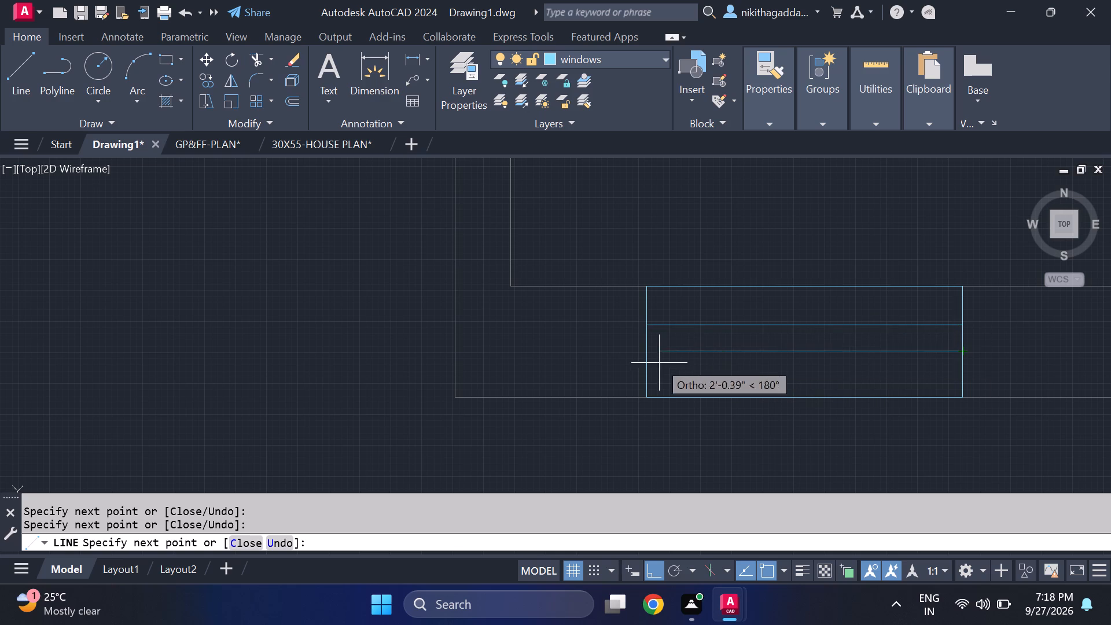
left_click(649, 359)
key("Return")
Draw a narrow vertical window outline about 4 ft 8 in long with lines in the short interior wall above the lower right room.
key("Return")
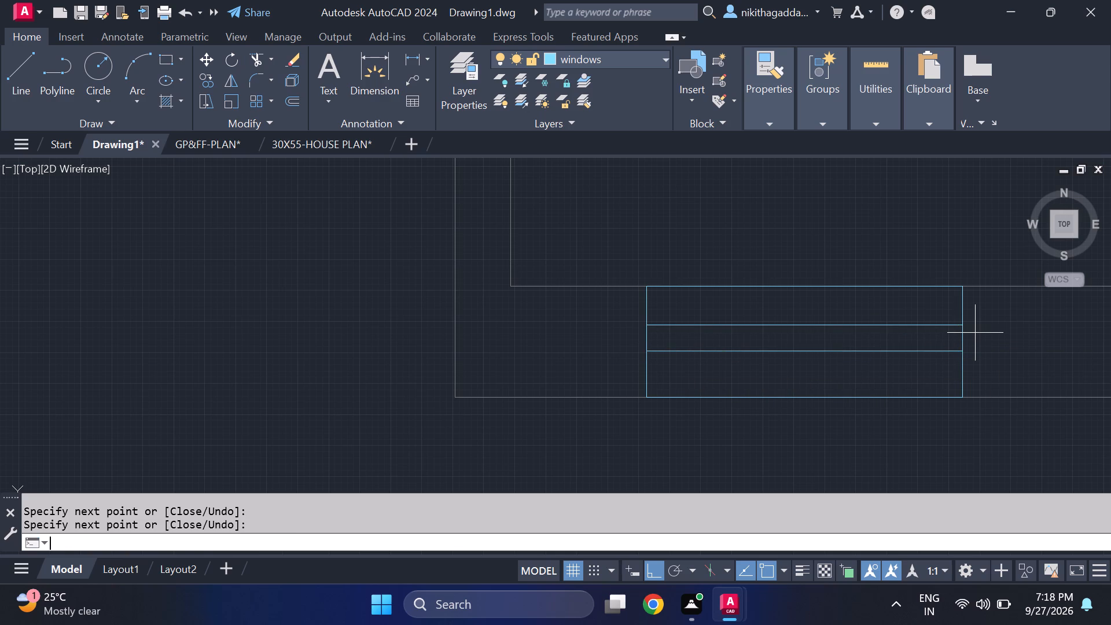
scroll(941, 306, "down", 7)
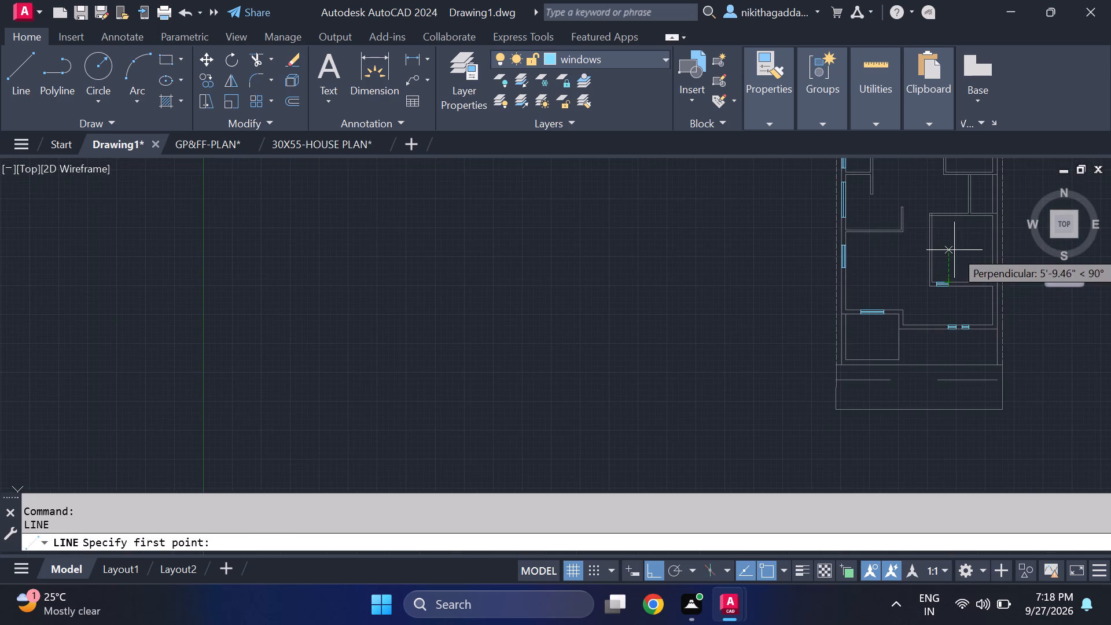
middle_click_drag(952, 250, 764, 373)
scroll(774, 299, "up", 3)
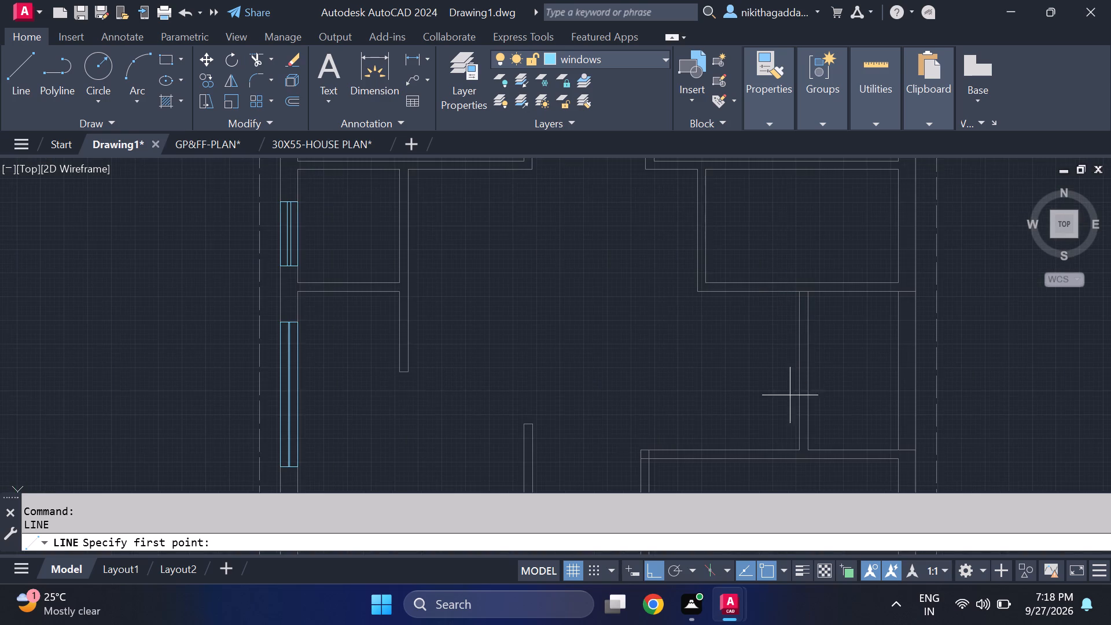
middle_click_drag(786, 395, 692, 347)
scroll(725, 271, "up", 1)
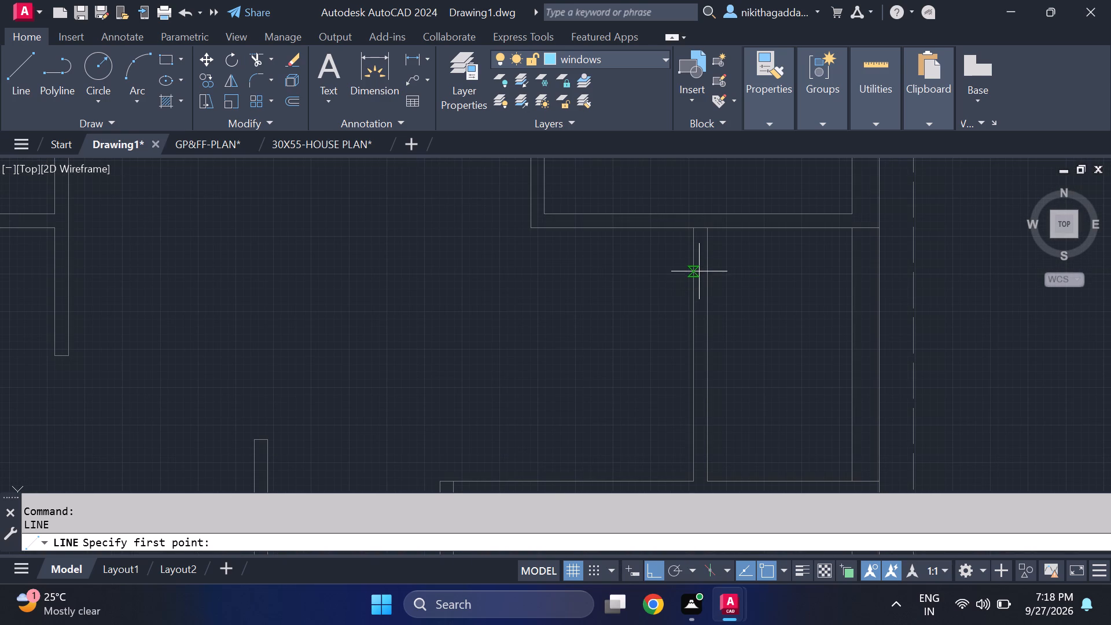
left_click(699, 262)
left_click(705, 267)
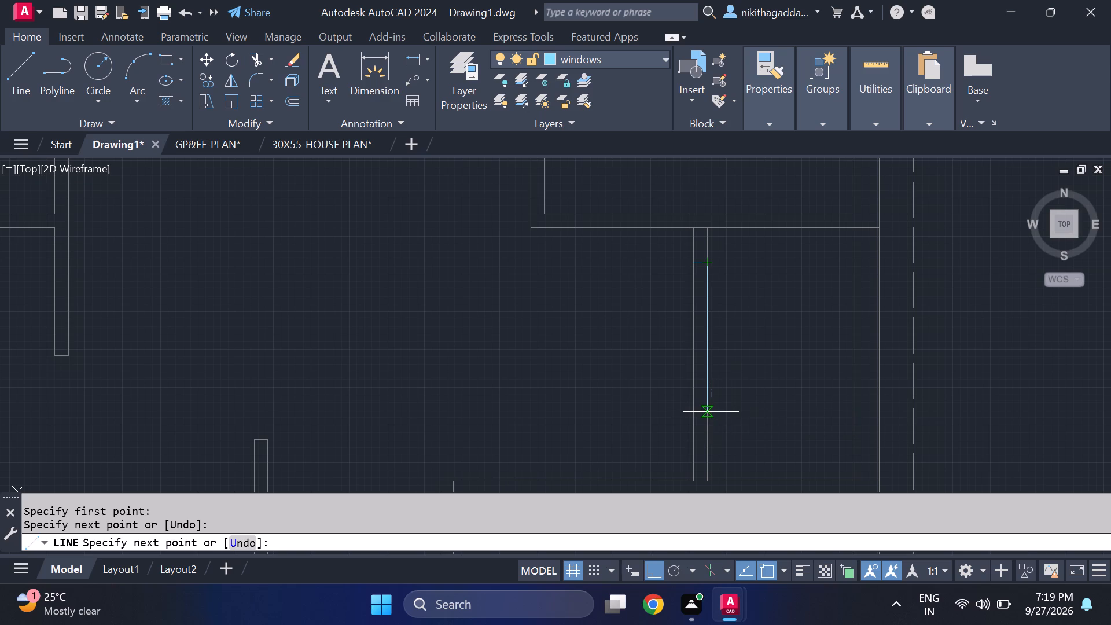
left_click(709, 431)
left_click(691, 432)
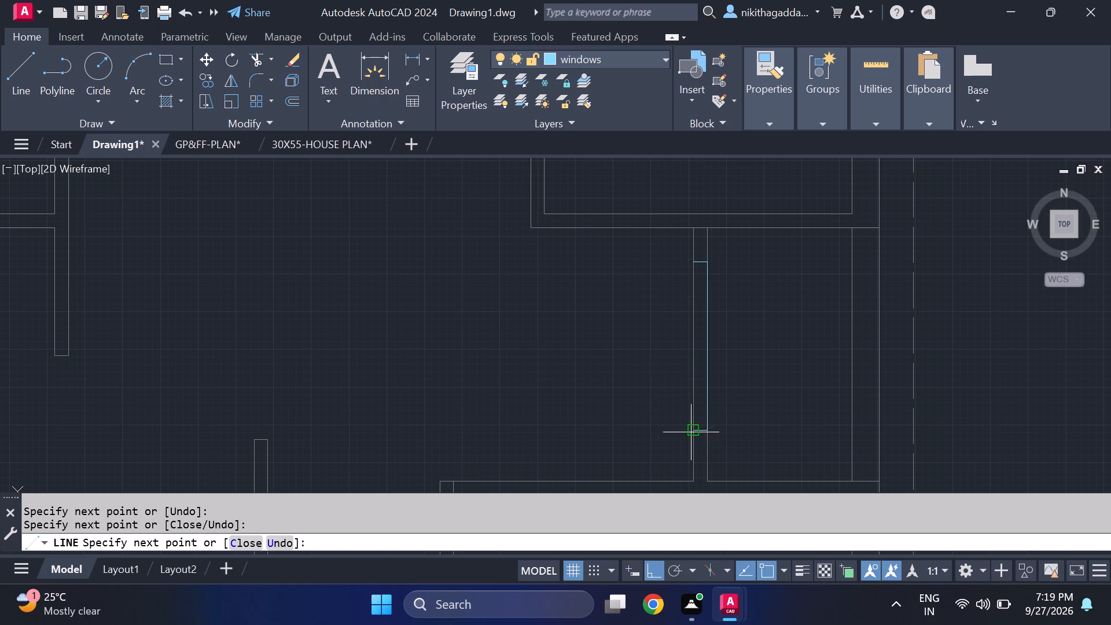
scroll(691, 268, "up", 2)
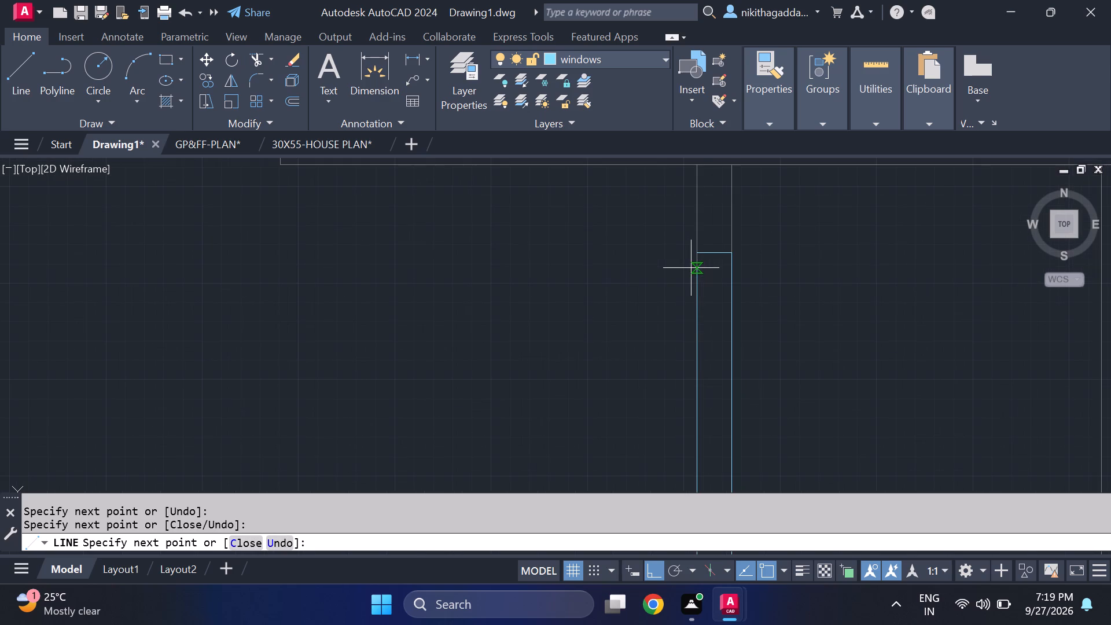
left_click(697, 254)
Draw two parallel vertical pane lines inside the interior wall's window outline, running from one end to the other.
scroll(710, 257, "up", 2)
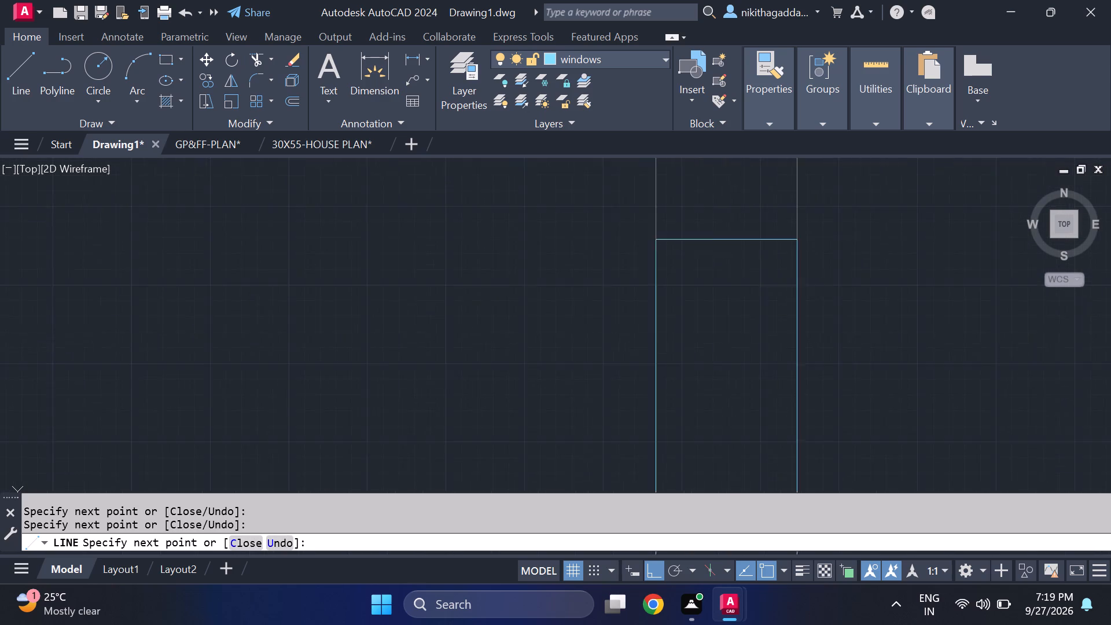
scroll(710, 257, "up", 2)
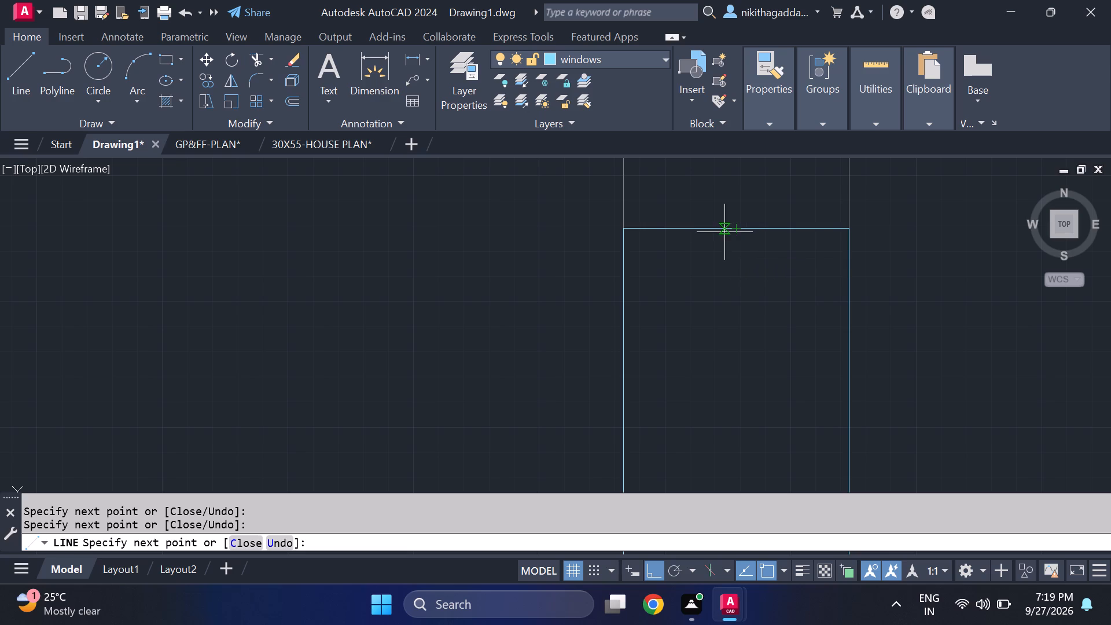
left_click(721, 234)
scroll(717, 362, "down", 5)
middle_click_drag(730, 481, 718, 433)
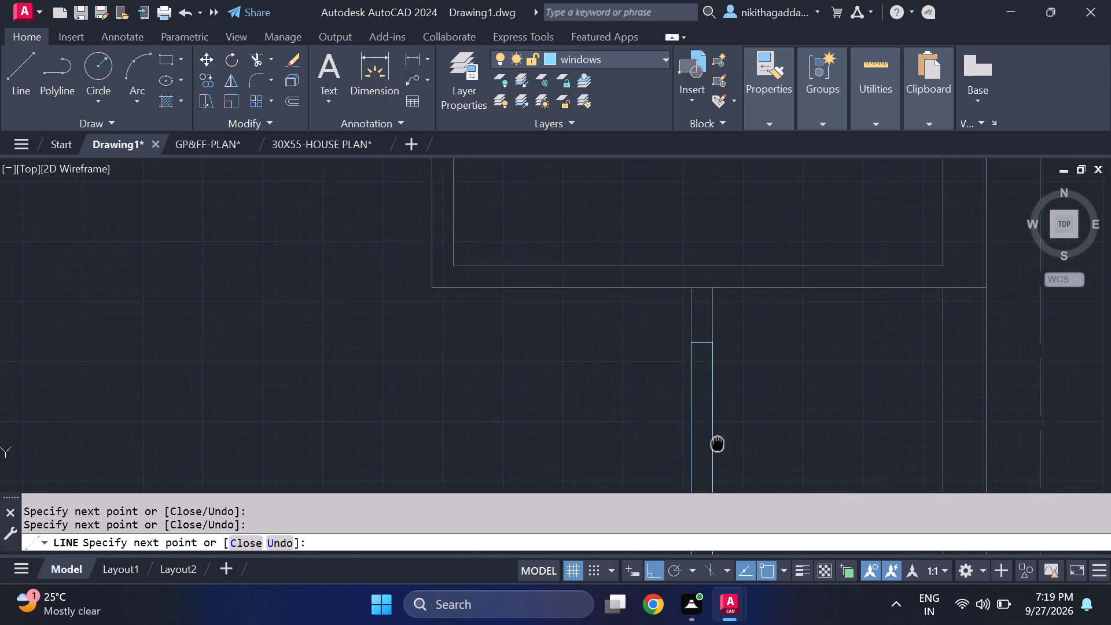
middle_click_drag(718, 433, 729, 291)
scroll(704, 480, "up", 4)
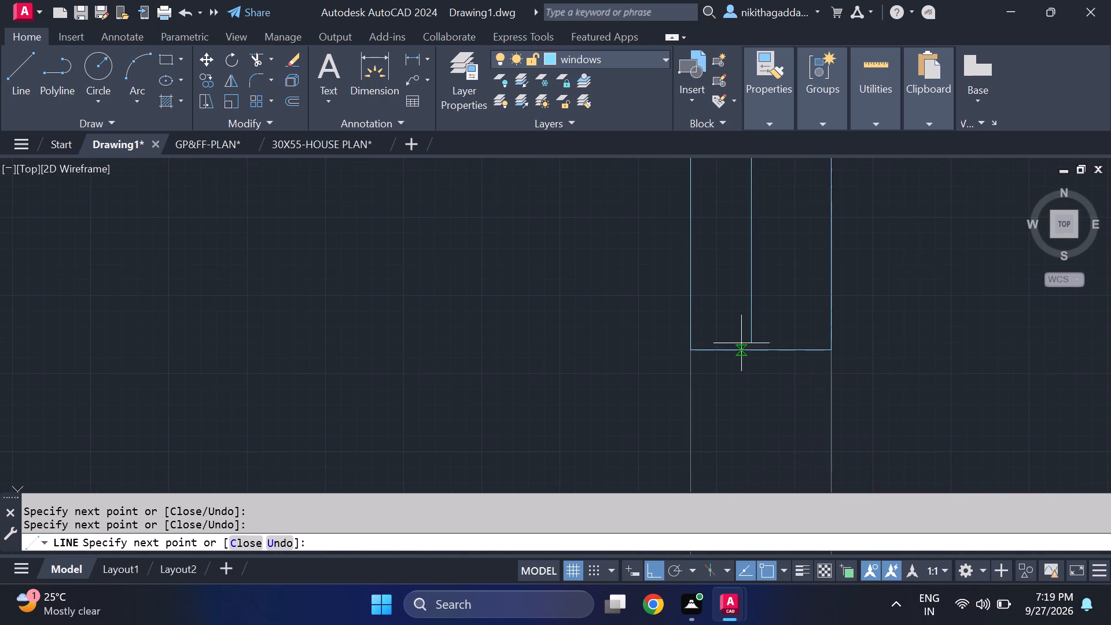
left_click(751, 354)
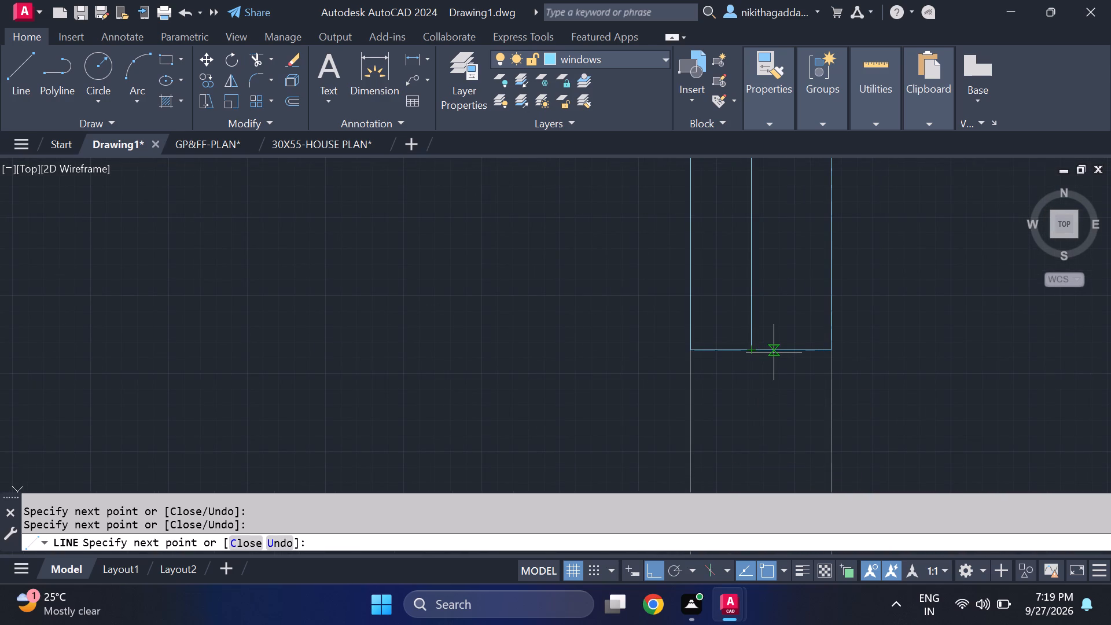
left_click(774, 352)
scroll(797, 203, "down", 3)
middle_click_drag(790, 205, 762, 464)
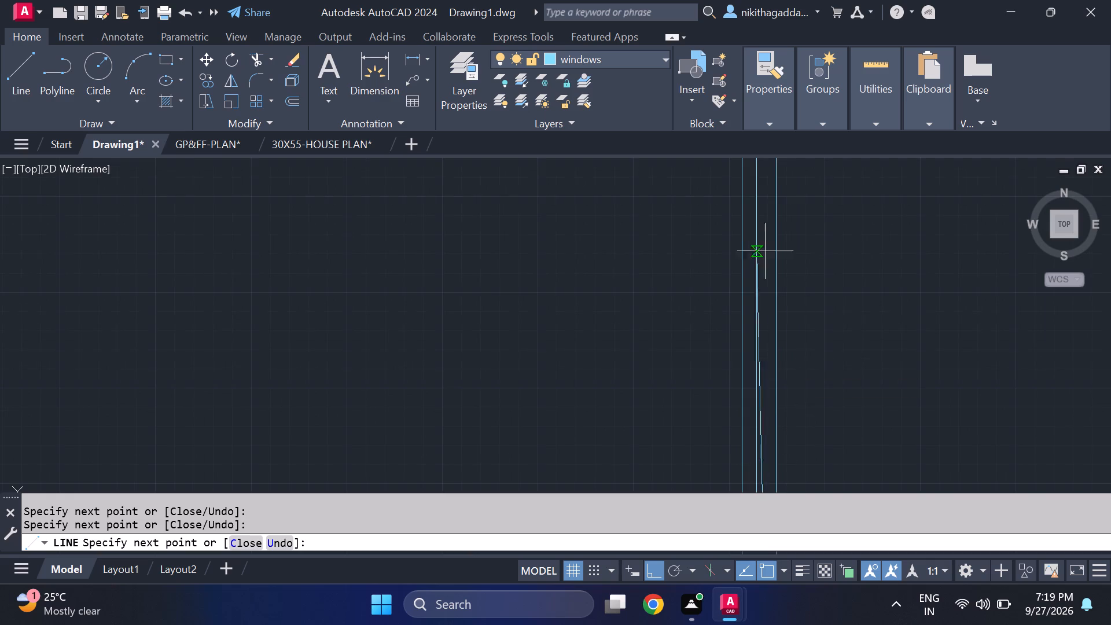
middle_click_drag(759, 229, 735, 361)
scroll(742, 253, "up", 3)
middle_click_drag(745, 209, 739, 406)
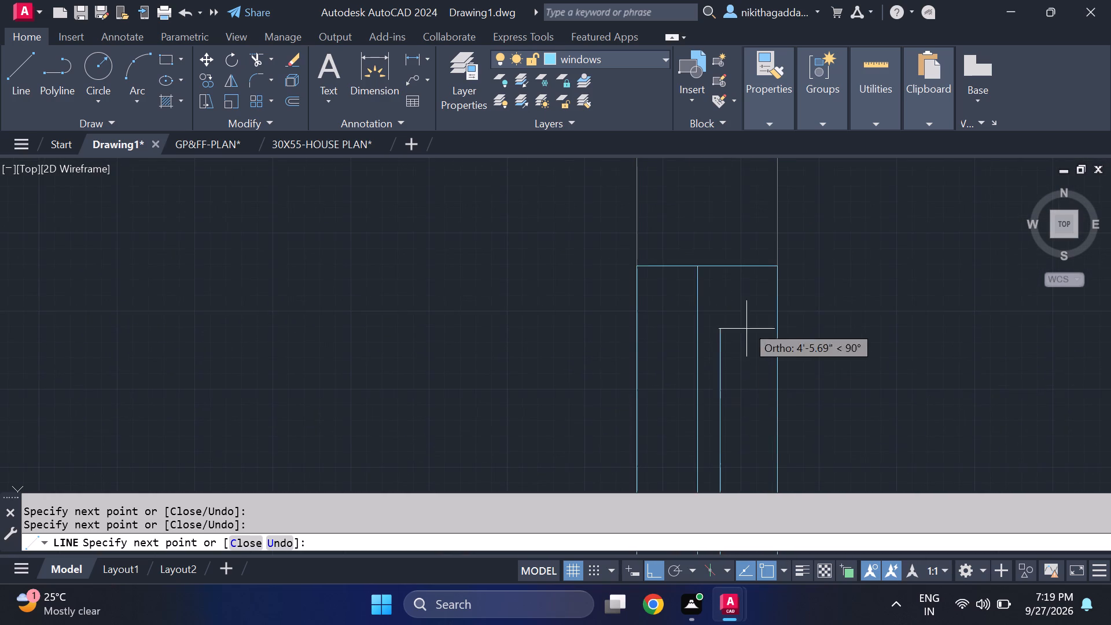
left_click(721, 260)
key("Return")
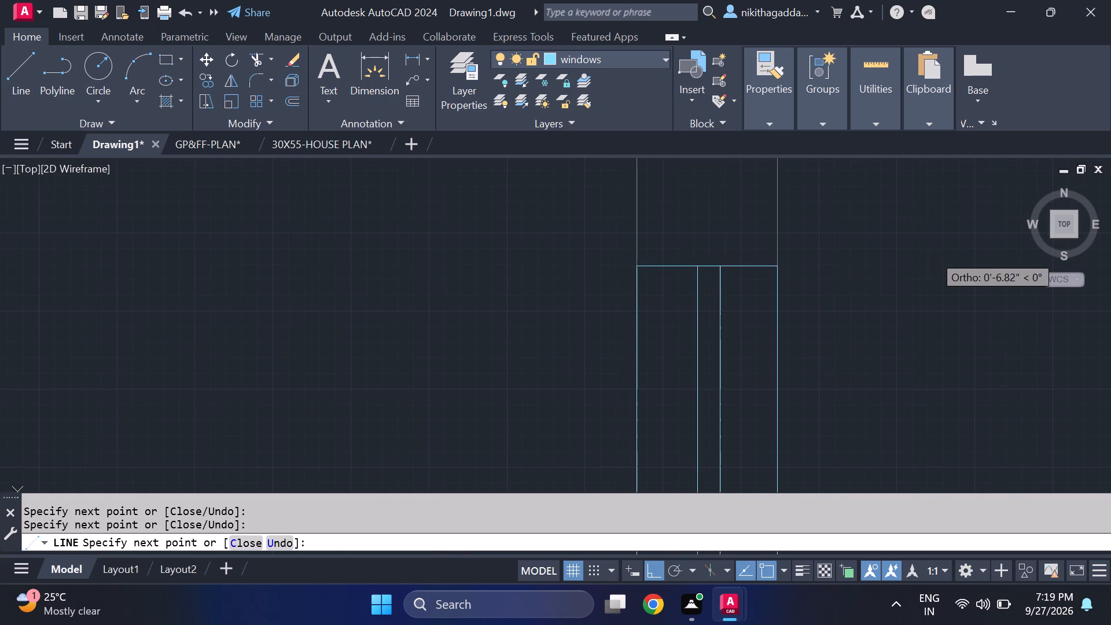
Draw a vertical rectangular window outline with lines in the outer right wall of the small room below the upper right room.
scroll(720, 299, "down", 5)
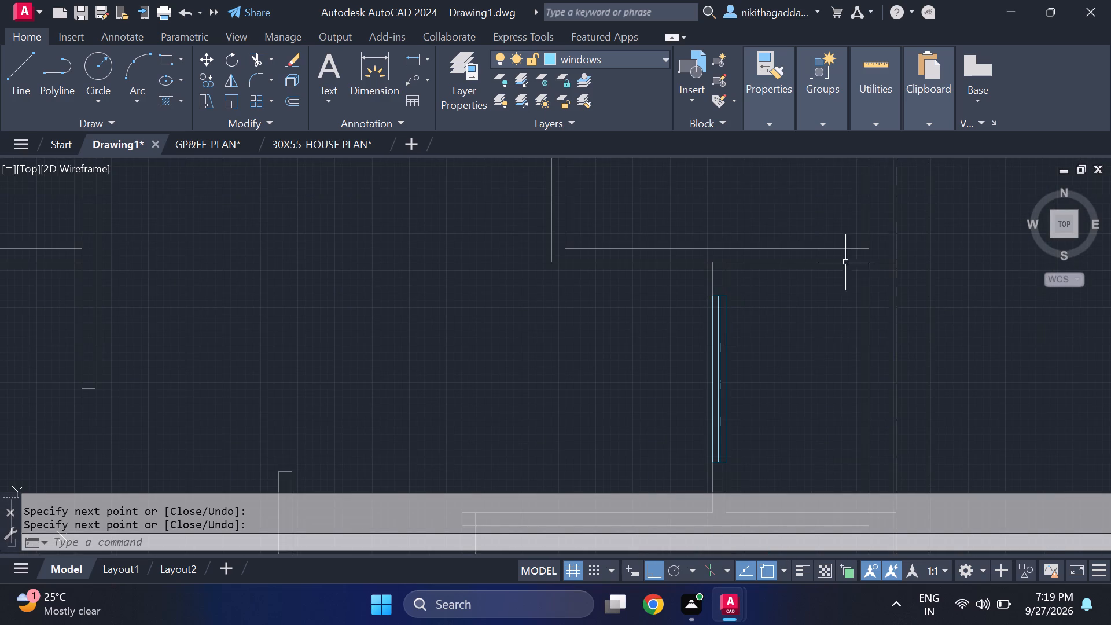
scroll(850, 263, "down", 3)
middle_click(884, 250)
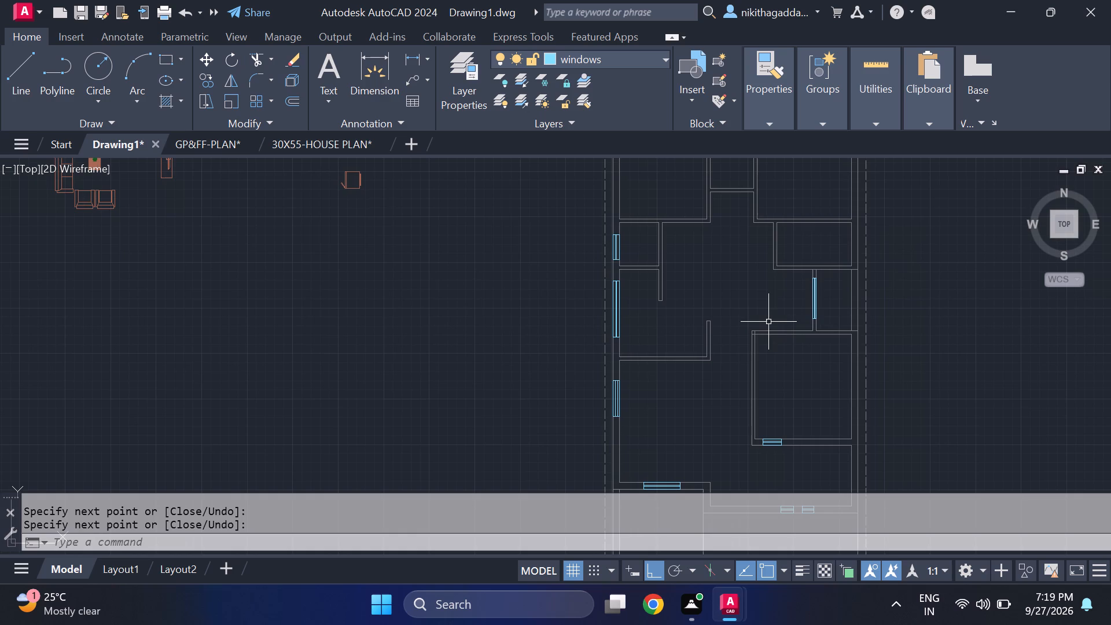
middle_click_drag(786, 304, 643, 373)
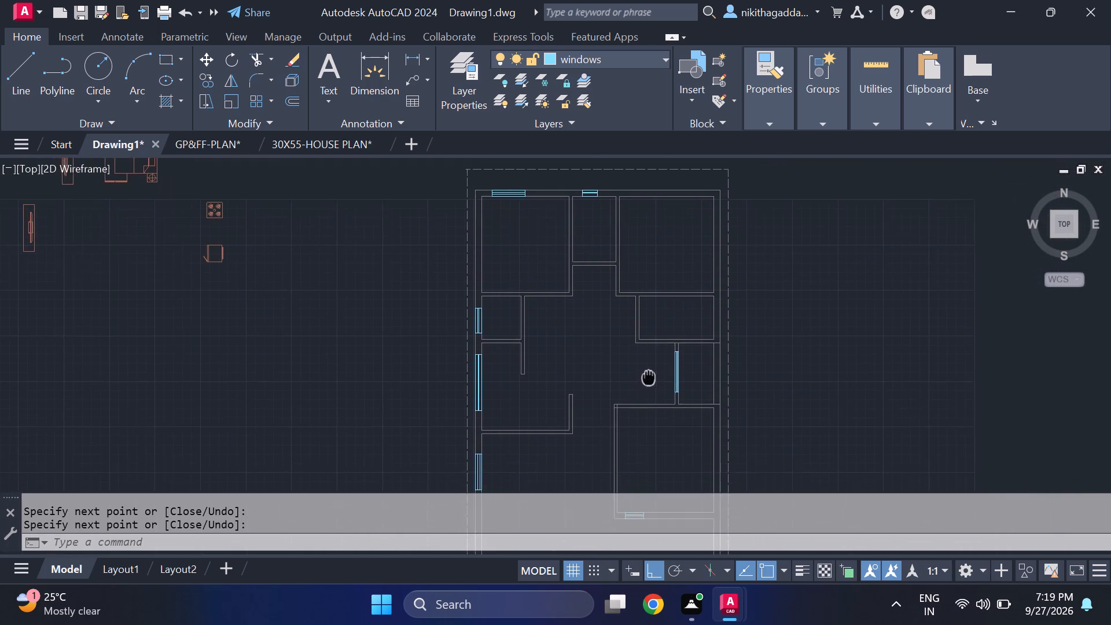
middle_click_drag(643, 373, 630, 360)
scroll(726, 328, "up", 1)
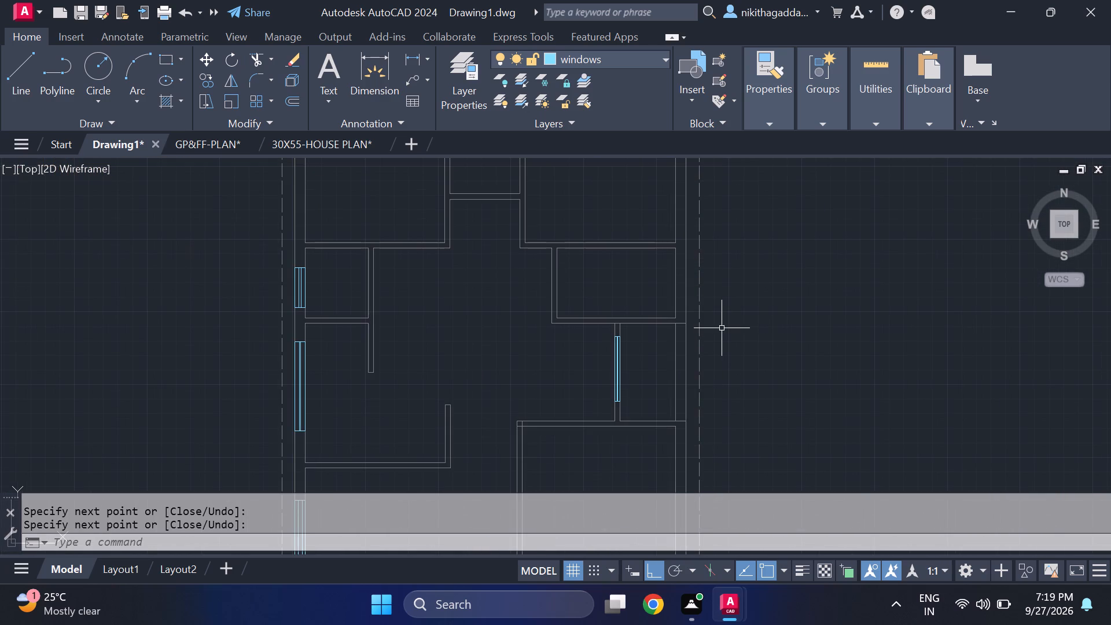
key("l")
key("Return")
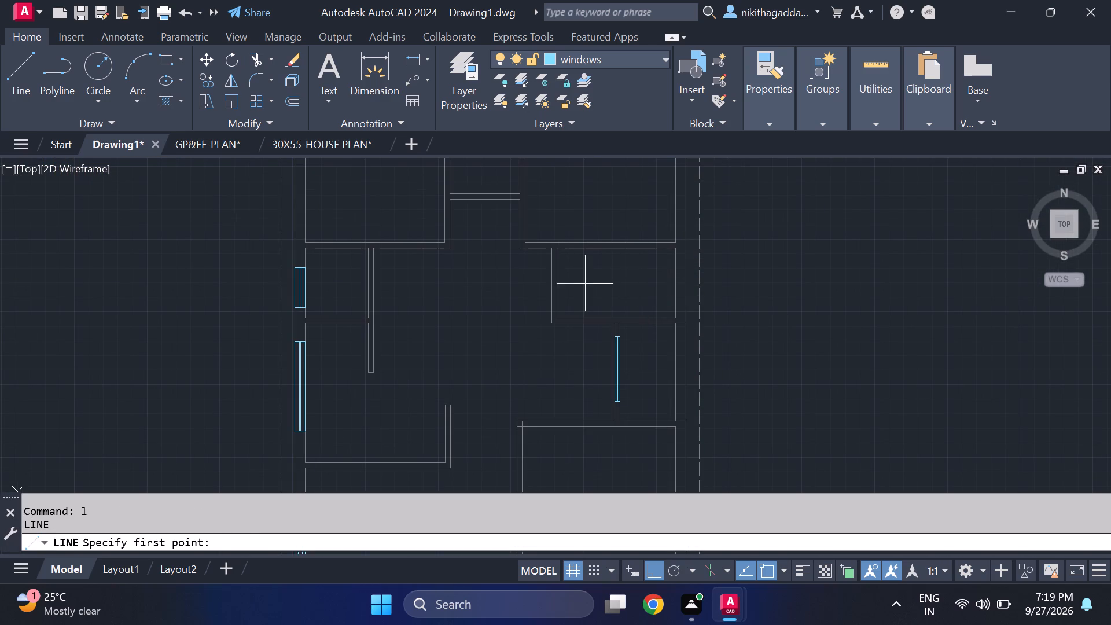
scroll(674, 289, "up", 2)
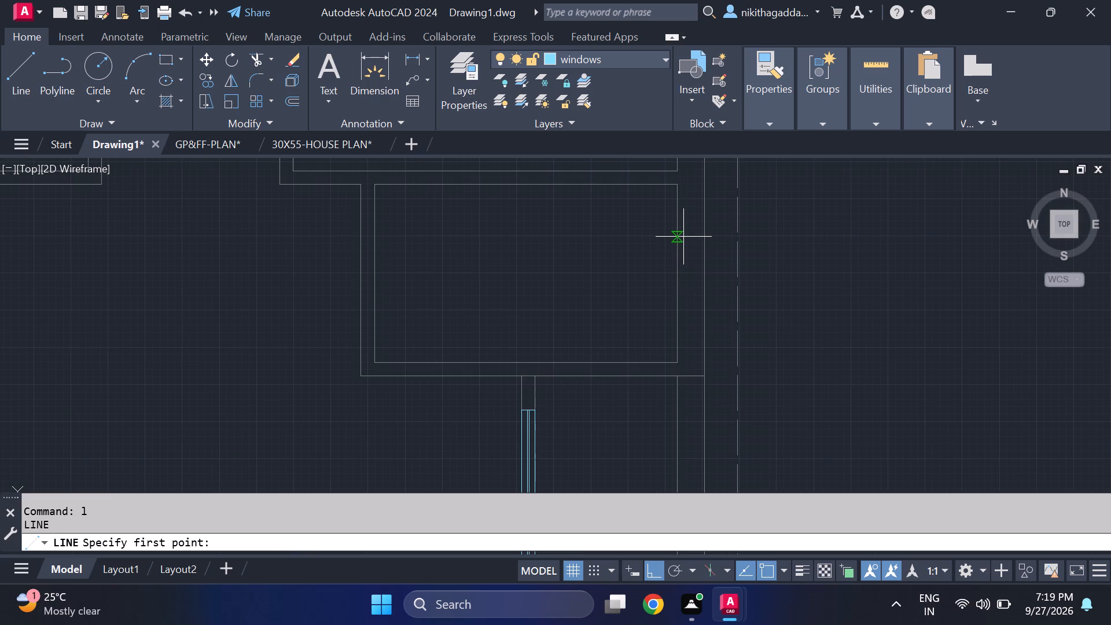
left_click(680, 241)
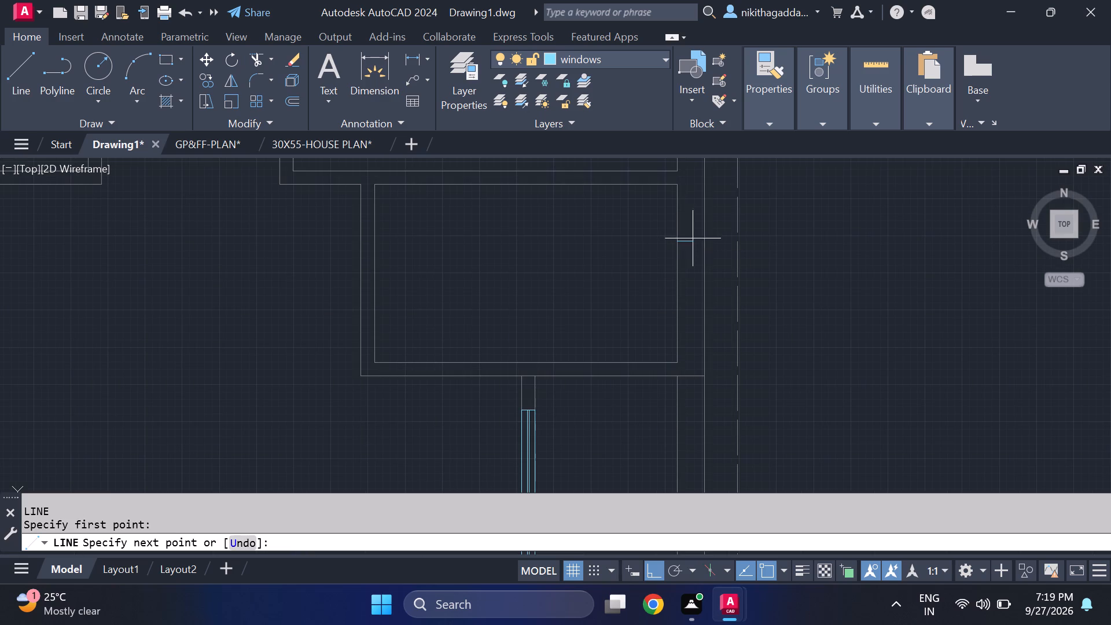
left_click(704, 239)
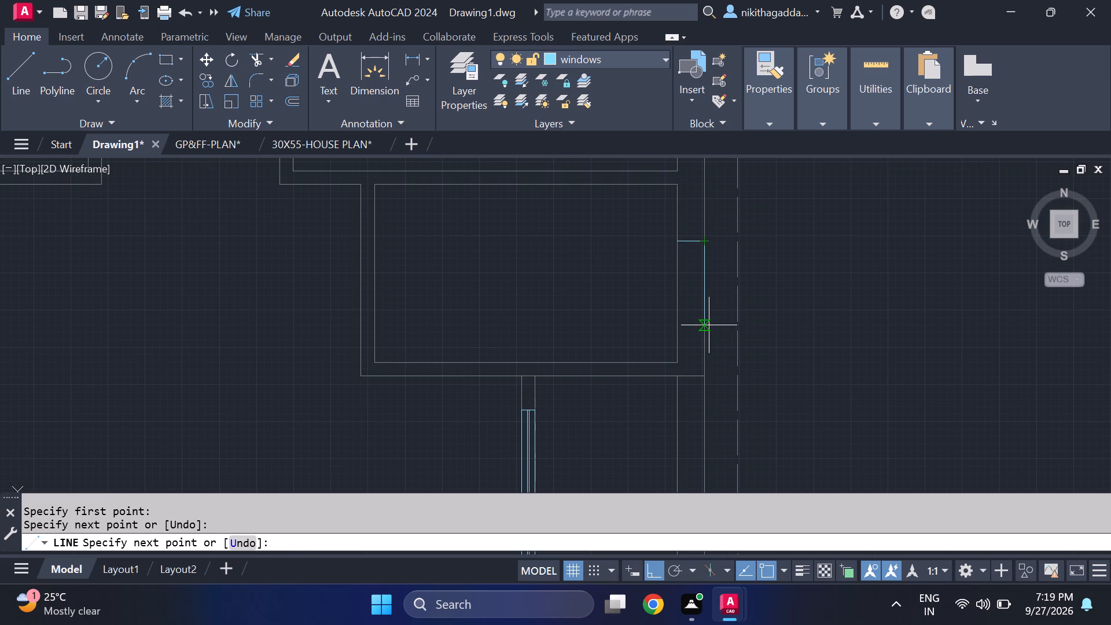
left_click(707, 322)
left_click(680, 323)
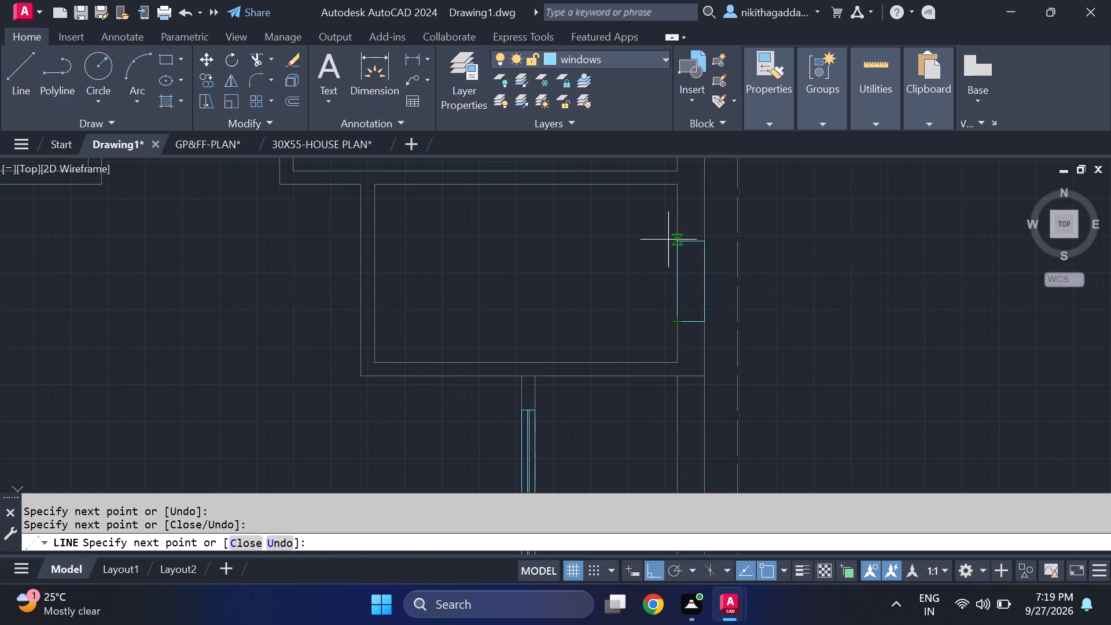
left_click(676, 242)
Draw two parallel vertical pane lines inside that right wall window outline, running from one end to the other.
scroll(678, 244, "up", 2)
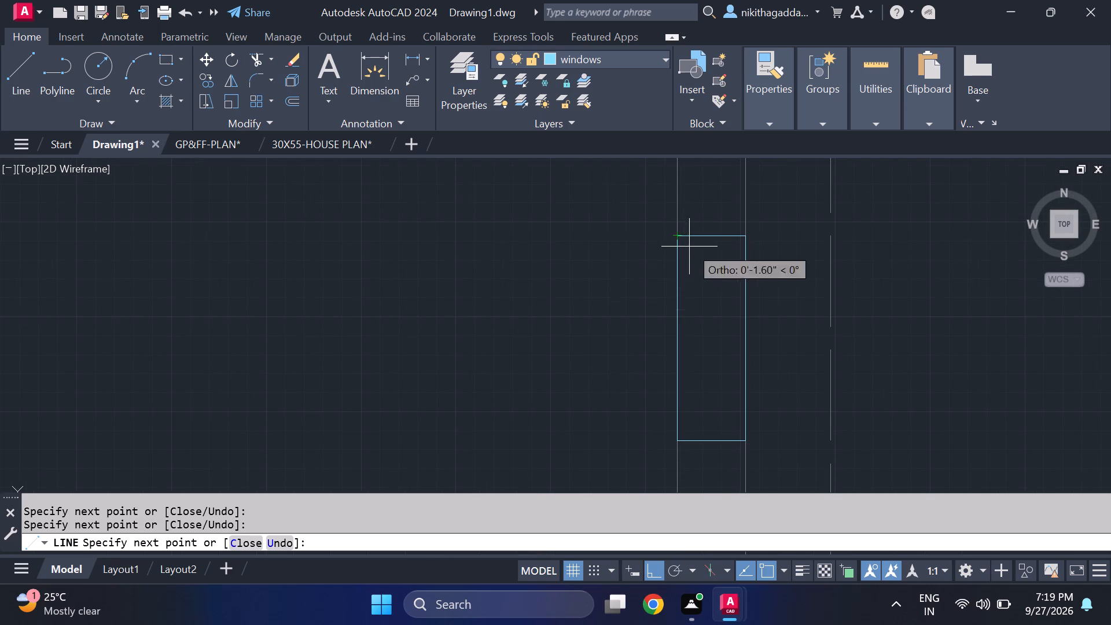
left_click(701, 242)
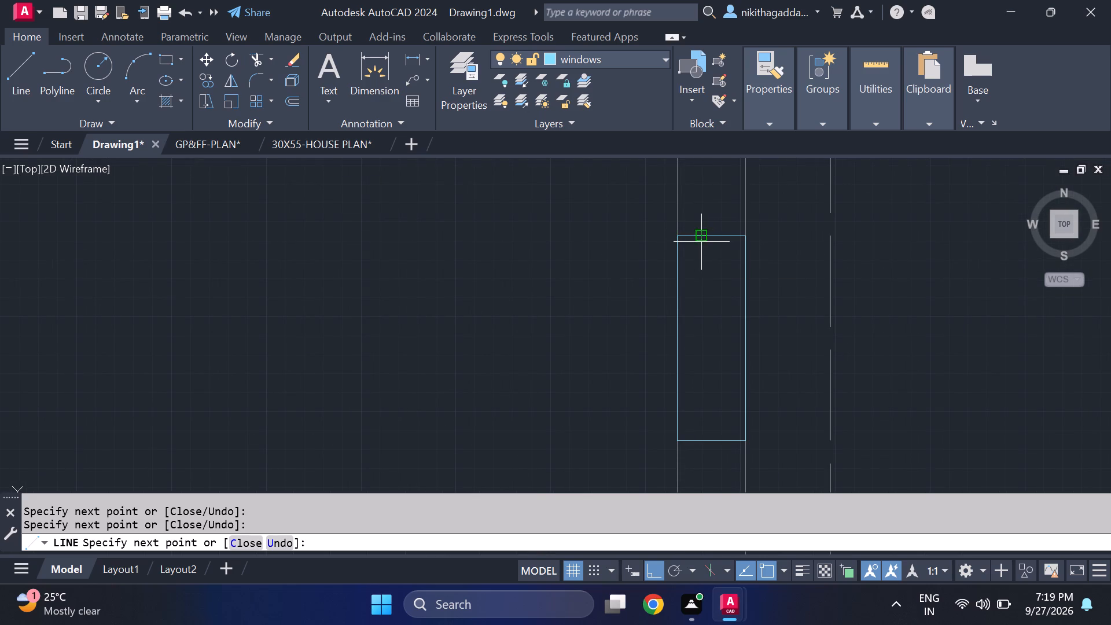
left_click(696, 442)
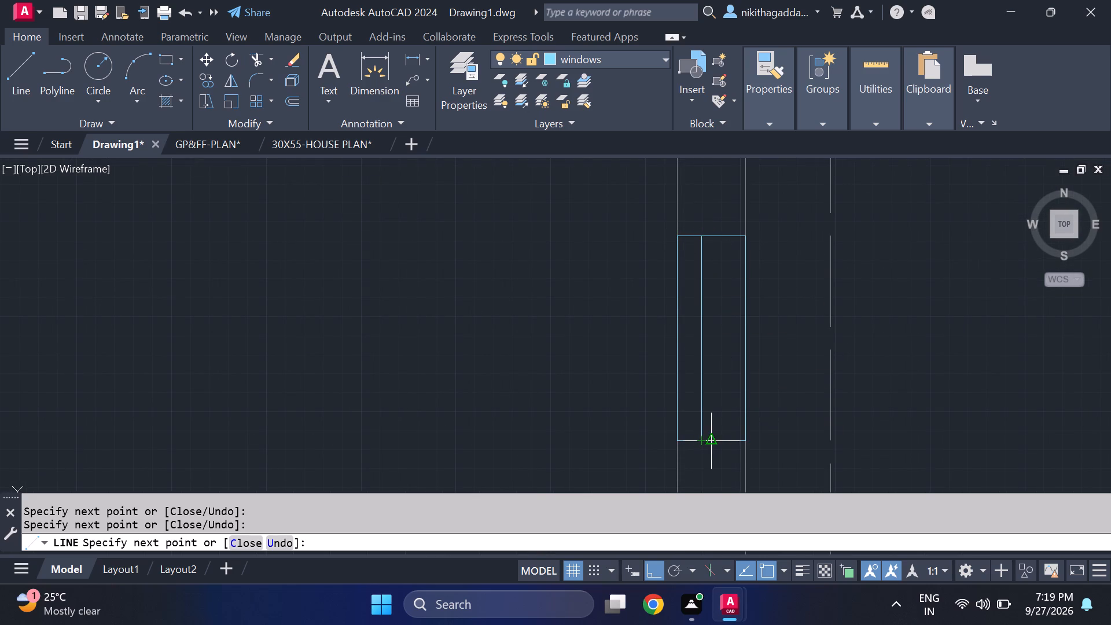
left_click(724, 442)
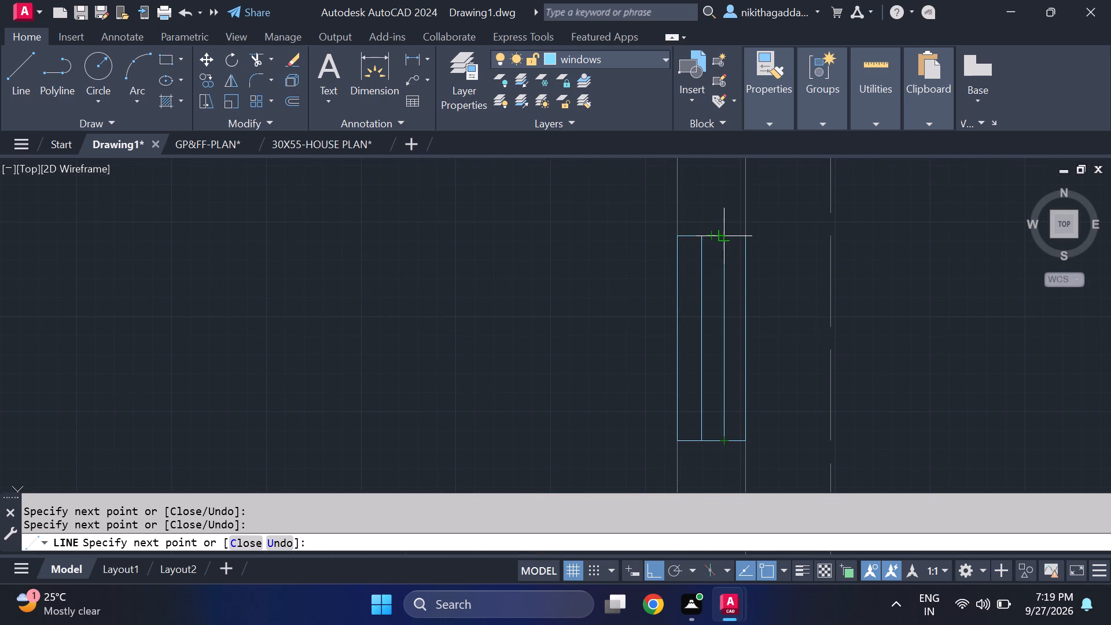
left_click(720, 239)
key("Return")
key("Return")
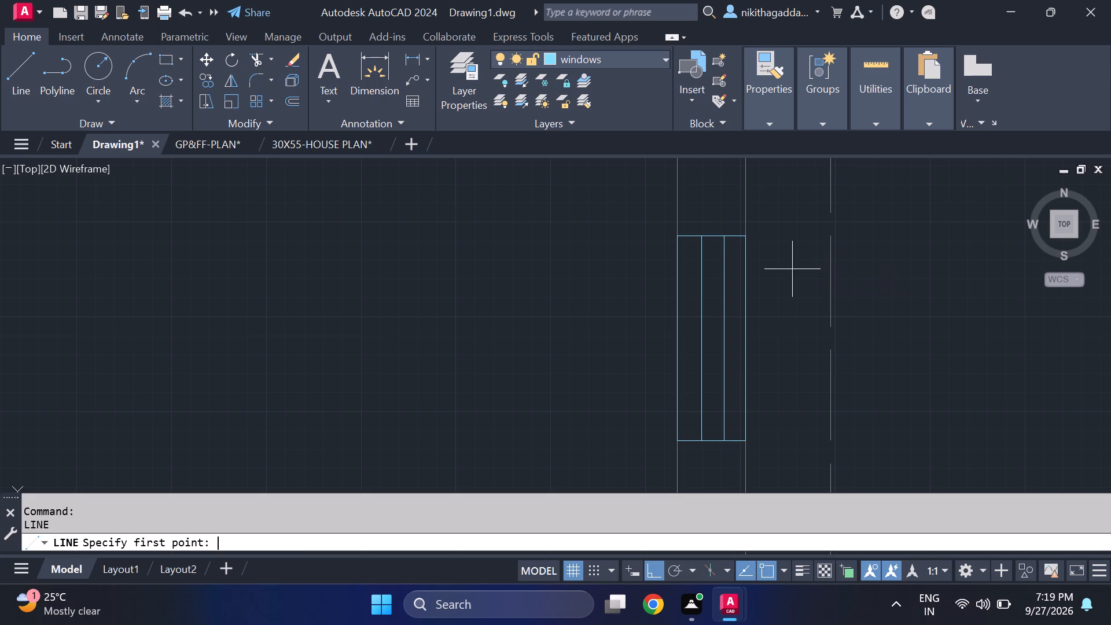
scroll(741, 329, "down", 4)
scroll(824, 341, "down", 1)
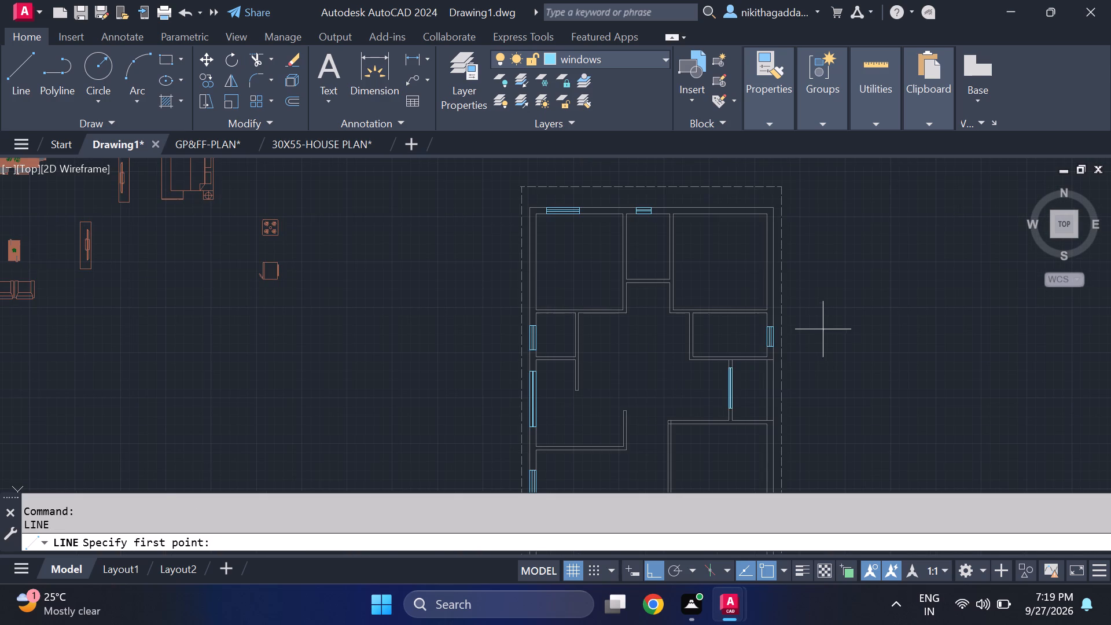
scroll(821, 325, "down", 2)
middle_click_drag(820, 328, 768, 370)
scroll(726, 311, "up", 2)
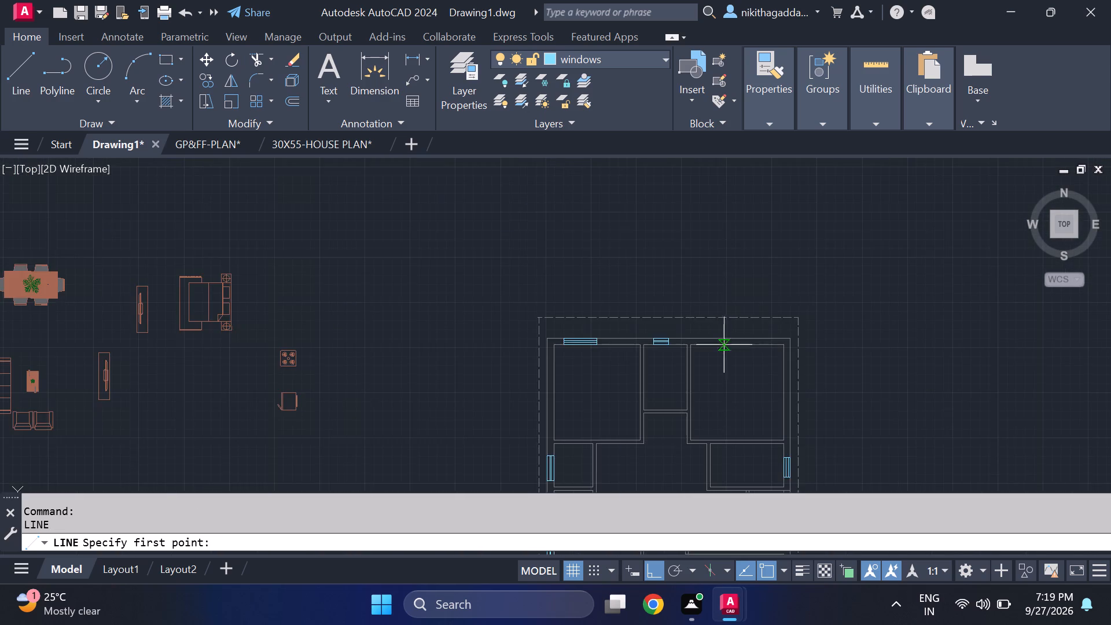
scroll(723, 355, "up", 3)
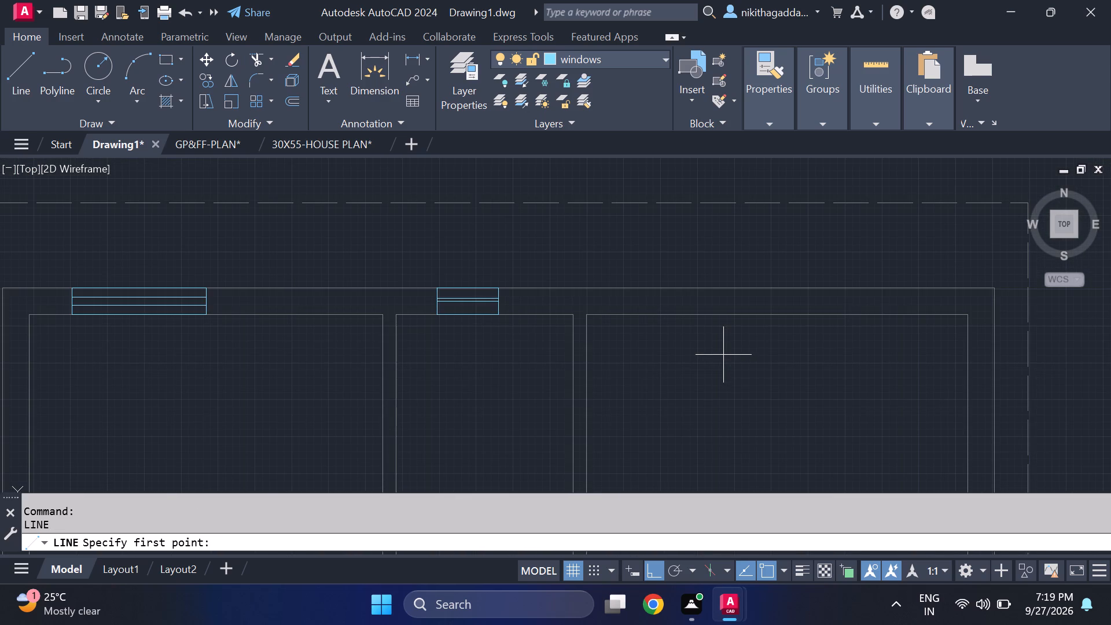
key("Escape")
Copy the complete window symbol from the upper left room's top wall into the upper right room's top wall.
scroll(197, 329, "up", 1)
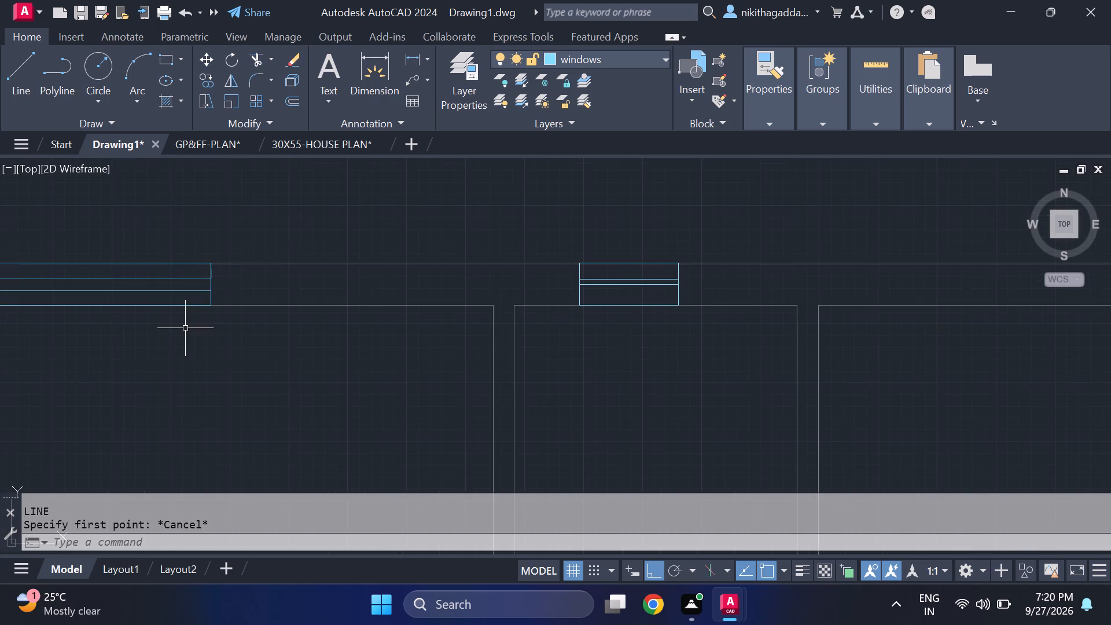
middle_click_drag(200, 338, 428, 334)
left_click(455, 273)
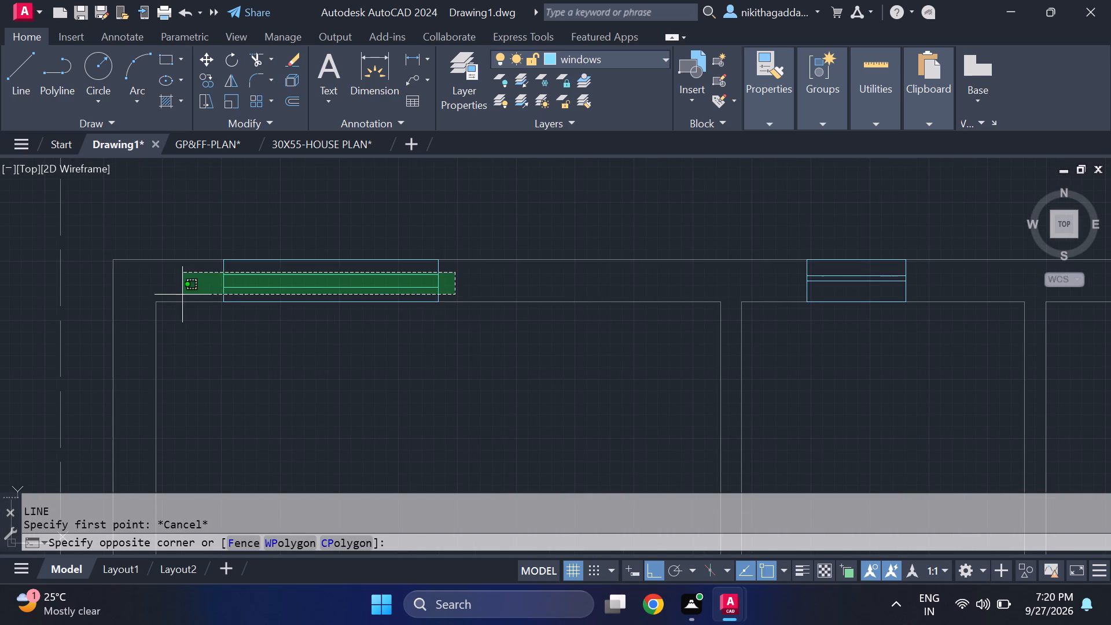
left_click(182, 295)
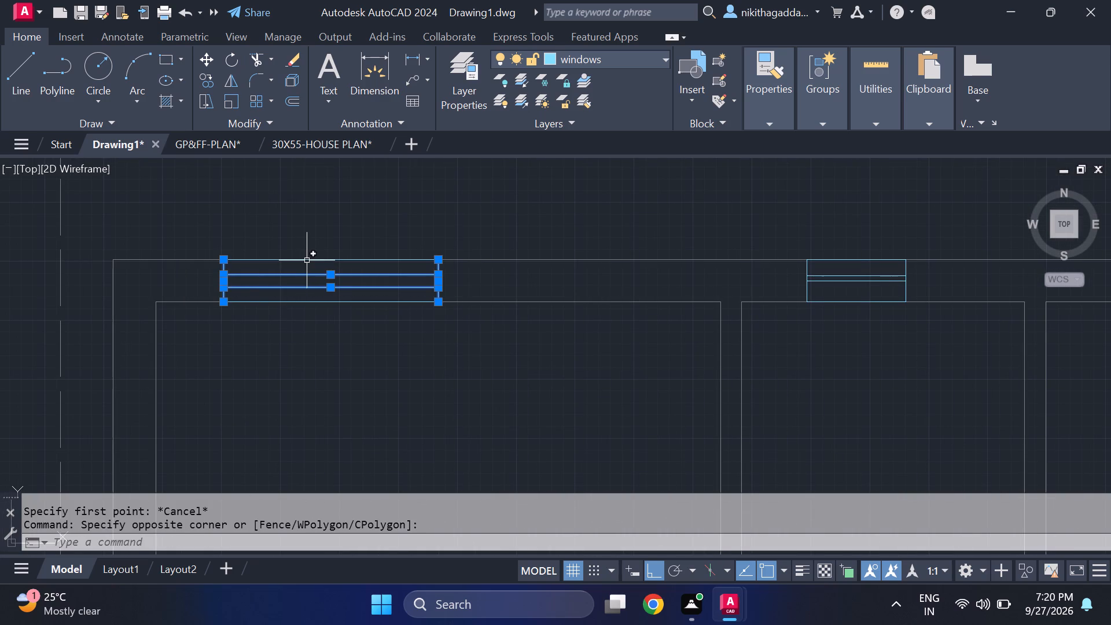
left_click(307, 260)
left_click(310, 303)
type("co")
key("Return")
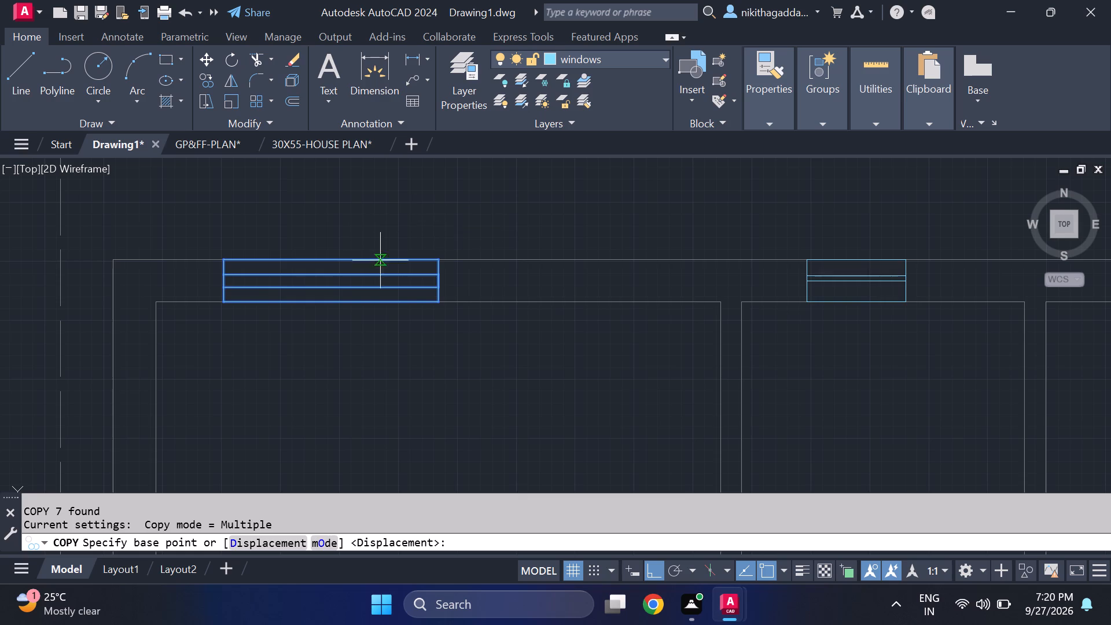
left_click(225, 256)
scroll(829, 250, "down", 2)
middle_click_drag(836, 256, 456, 278)
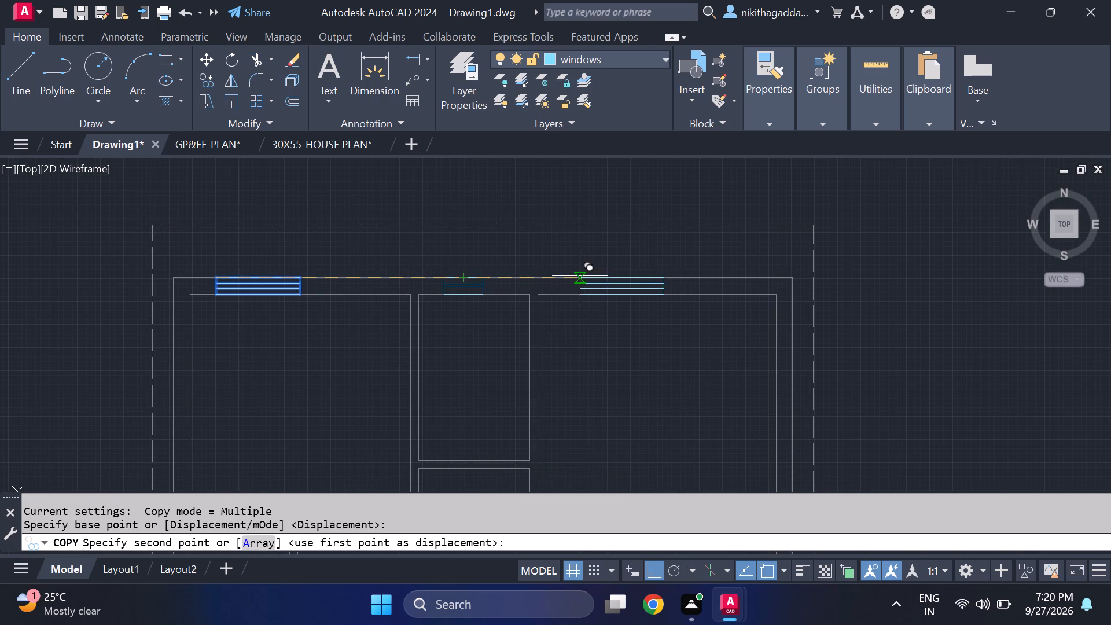
left_click(602, 281)
key("Escape")
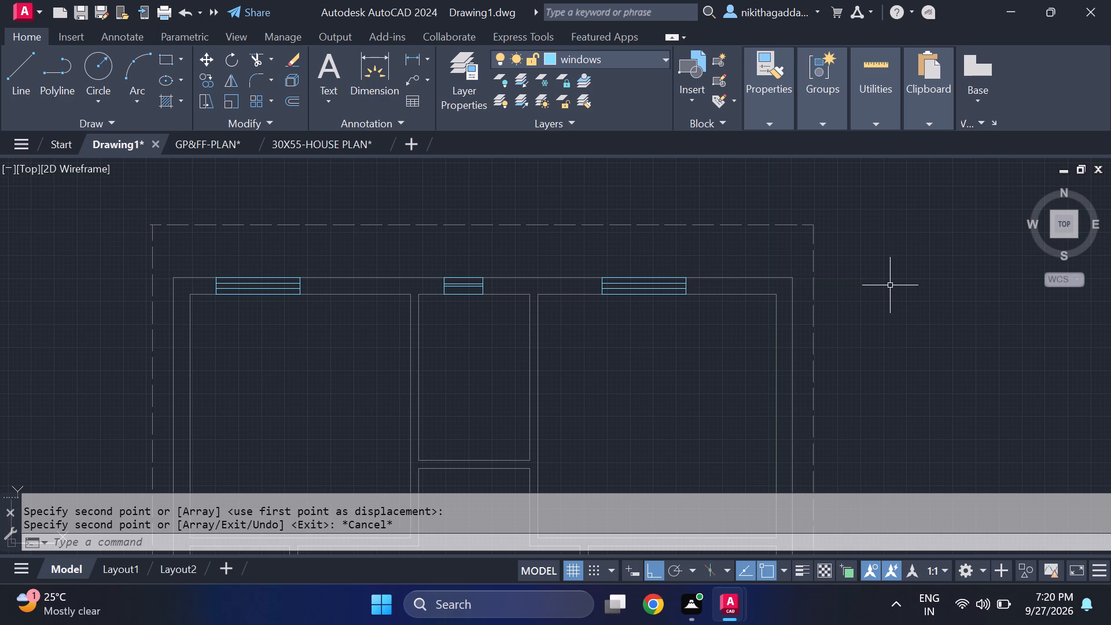
Examine the window symbols in the walls across the whole house plan.
scroll(323, 247, "down", 2)
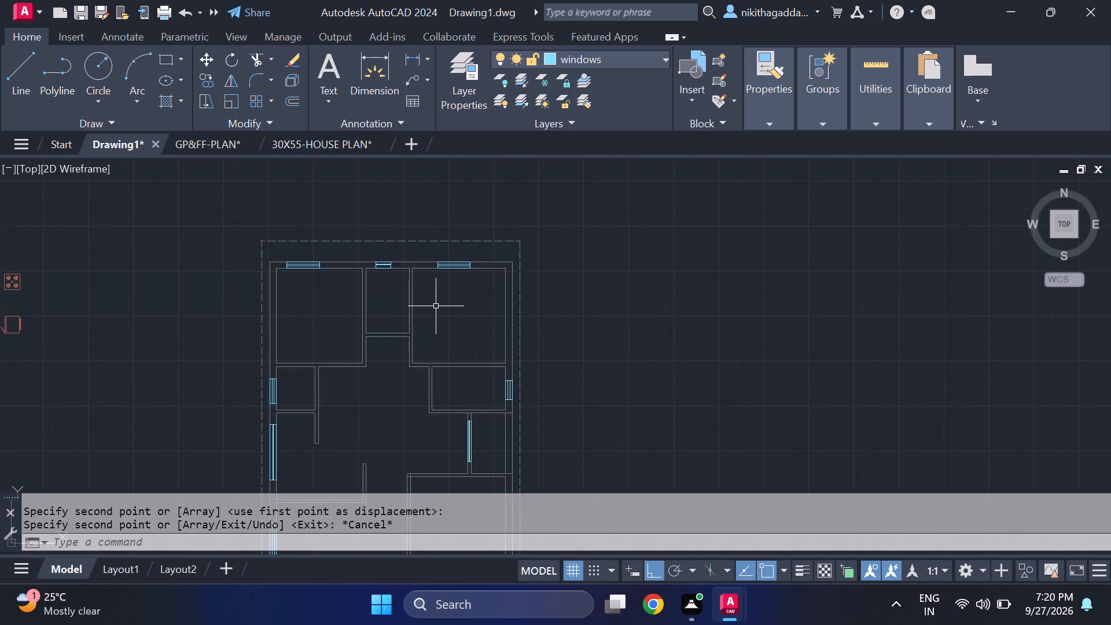
scroll(436, 304, "up", 1)
scroll(438, 305, "down", 2)
middle_click_drag(437, 303, 424, 289)
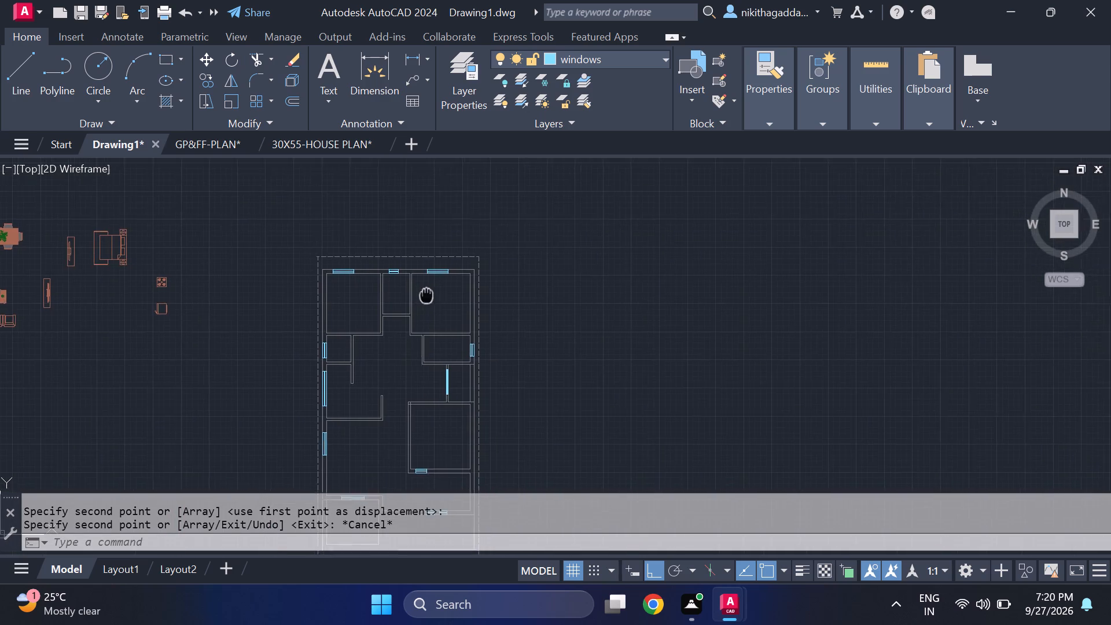
middle_click_drag(424, 289, 378, 197)
middle_click_drag(467, 368, 458, 275)
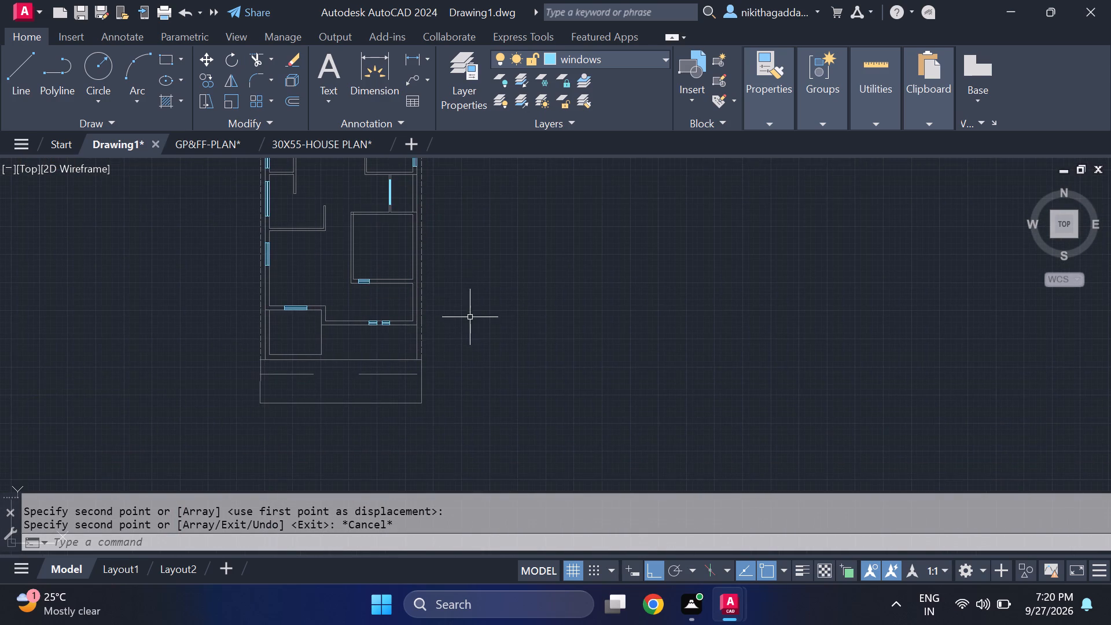
scroll(462, 323, "down", 3)
scroll(429, 293, "up", 1)
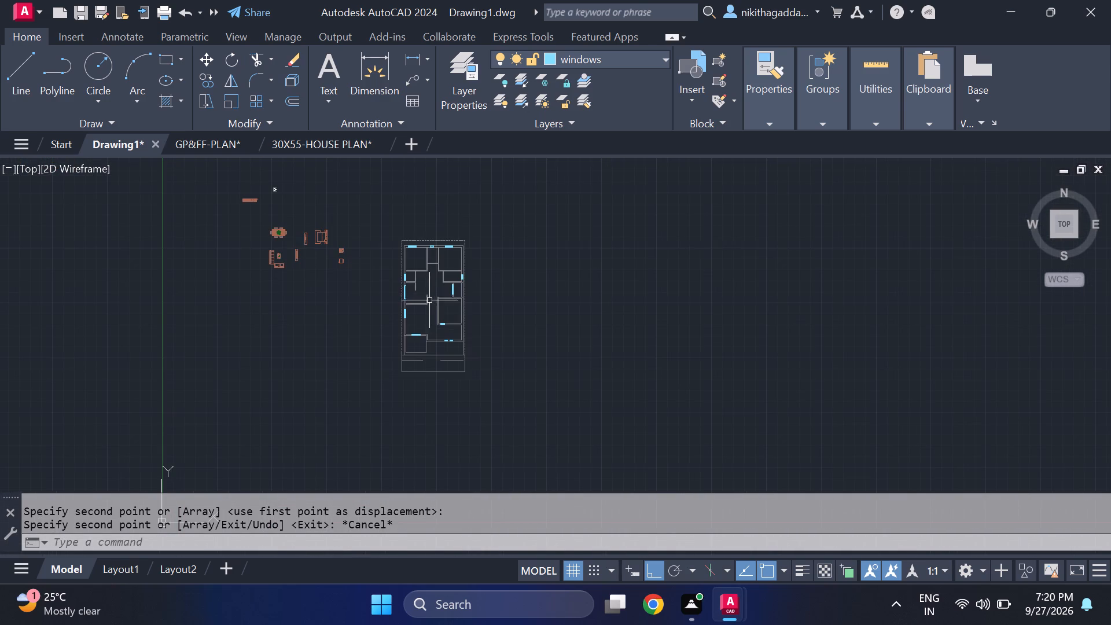
scroll(409, 287, "up", 1)
middle_click_drag(319, 209, 306, 264)
scroll(320, 265, "up", 2)
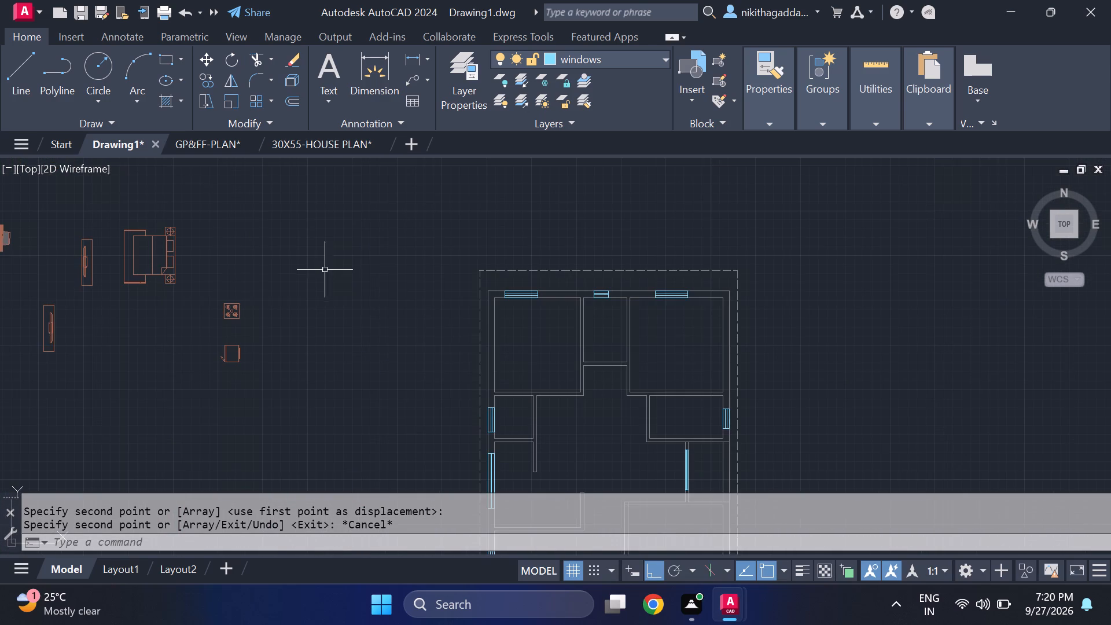
middle_click_drag(477, 370, 307, 336)
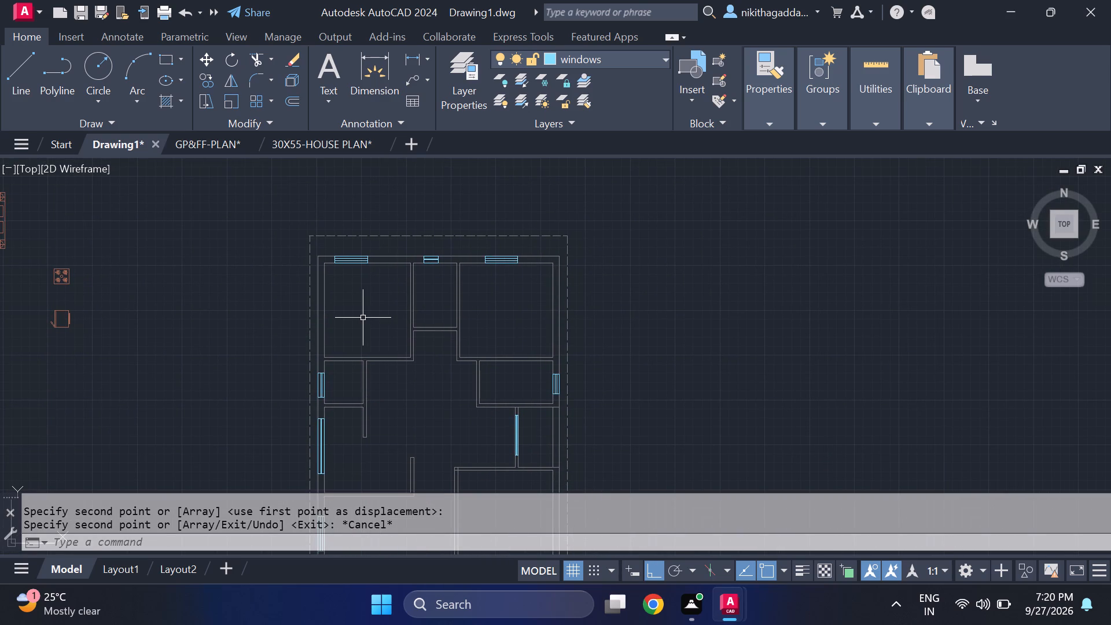
Make furniture the current layer and place the Door - Imperial sample block in the empty space beside the plan's left side.
left_click(659, 53)
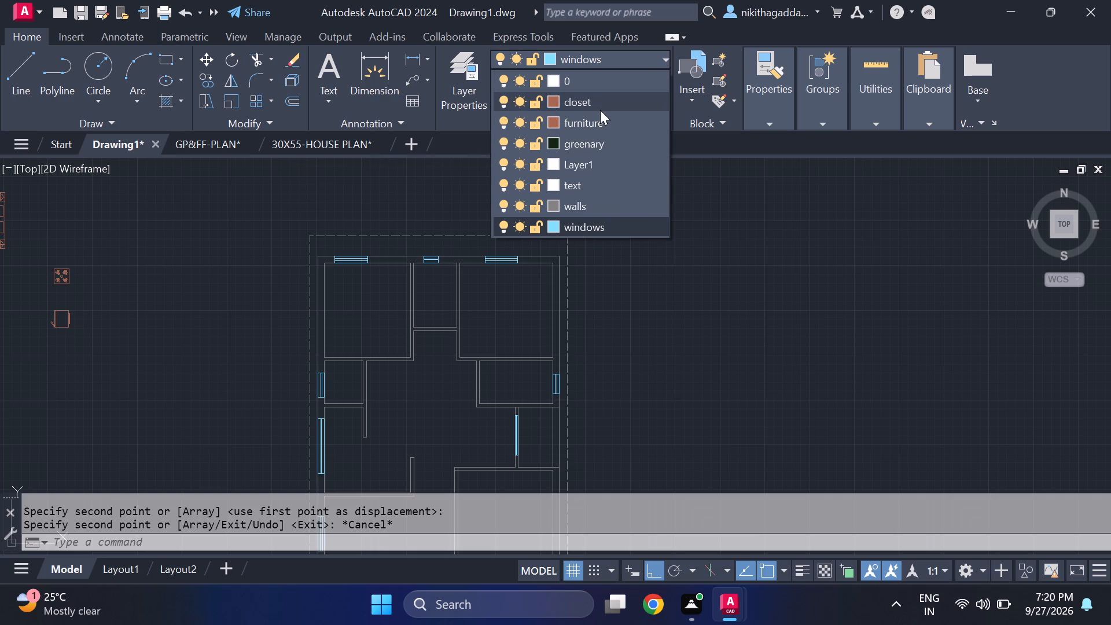
left_click(575, 123)
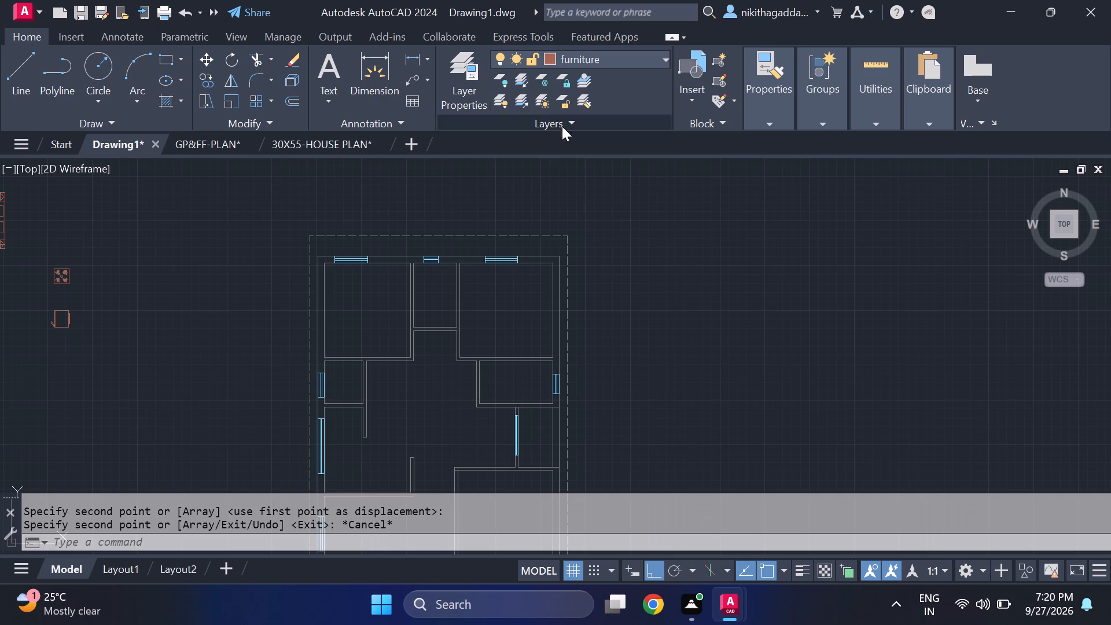
type("tp")
key("Return")
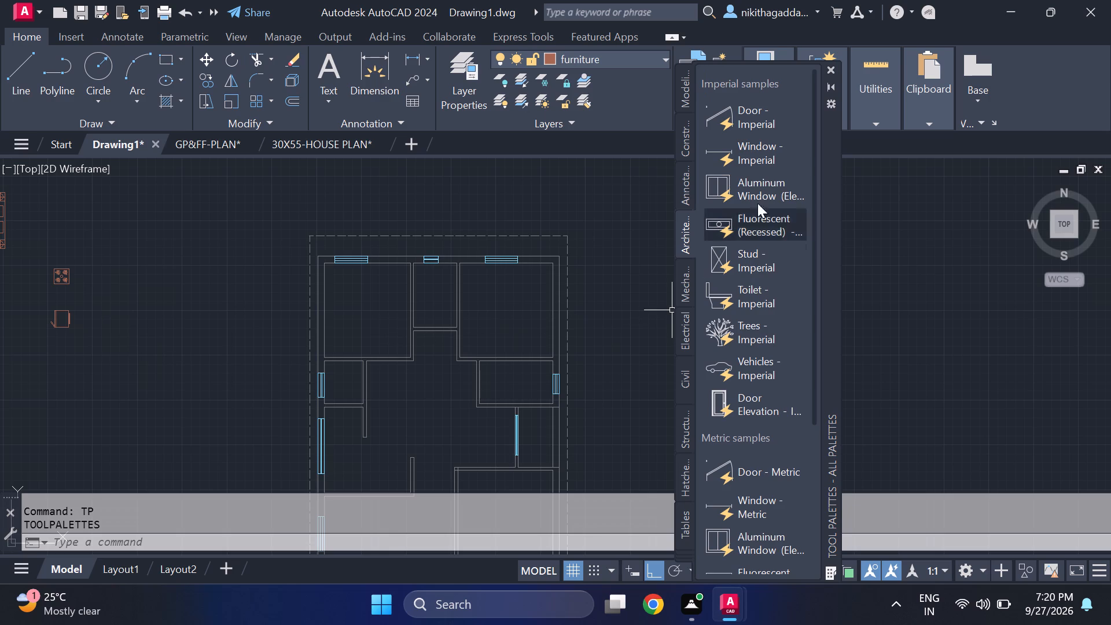
left_click_drag(772, 126, 196, 348)
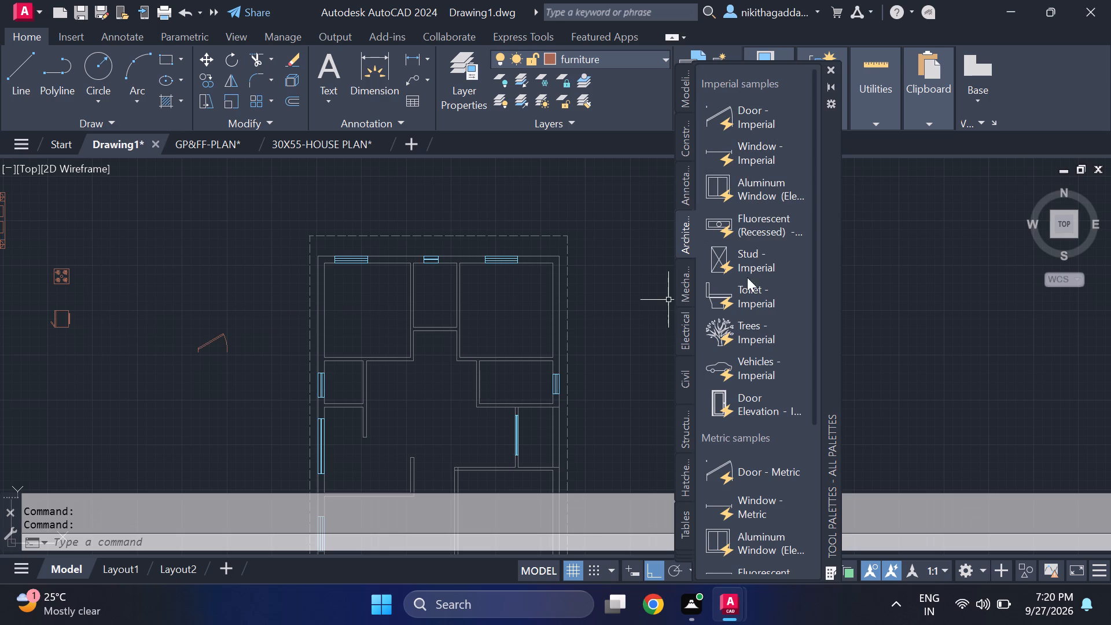
left_click(833, 69)
Change the placed door block's opening angle so its leaf stands perpendicular to the doorway.
left_click(239, 304)
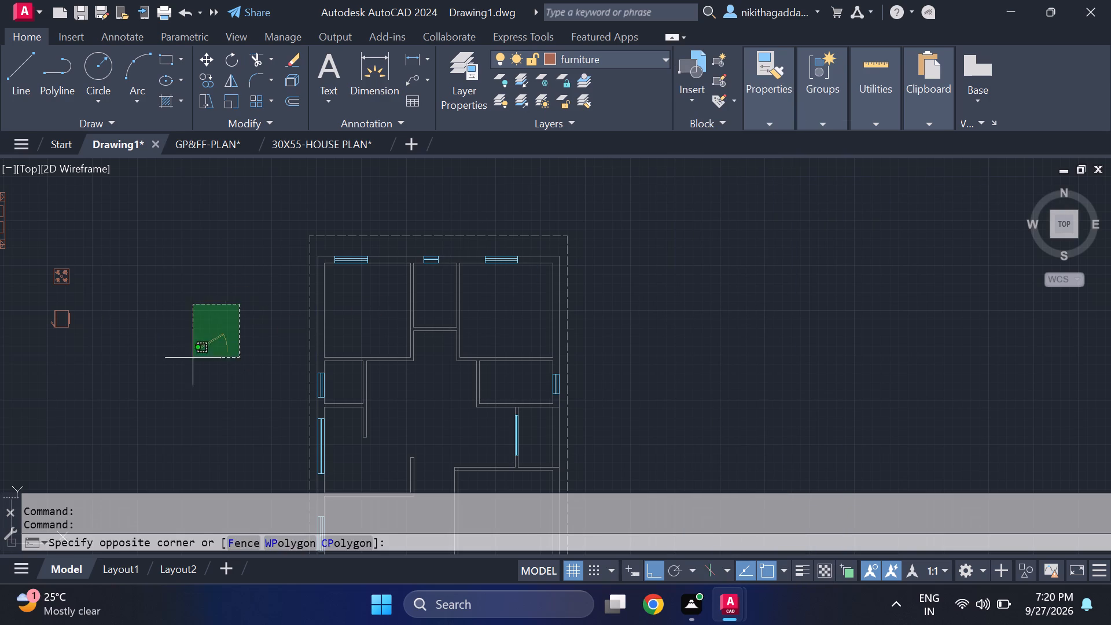
left_click(155, 384)
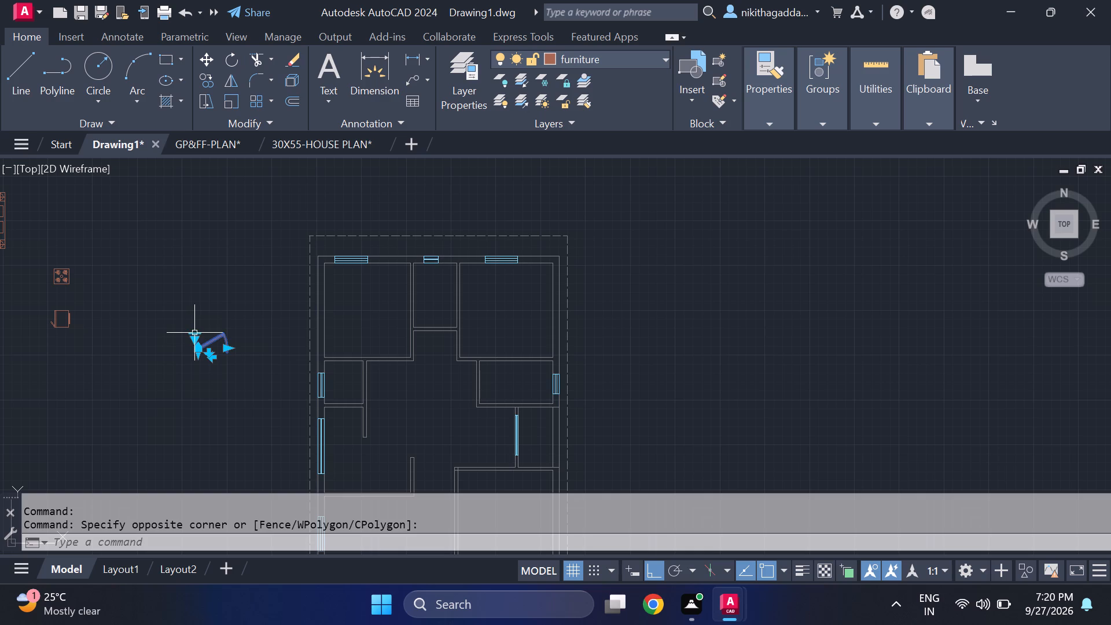
left_click(194, 333)
left_click(236, 403)
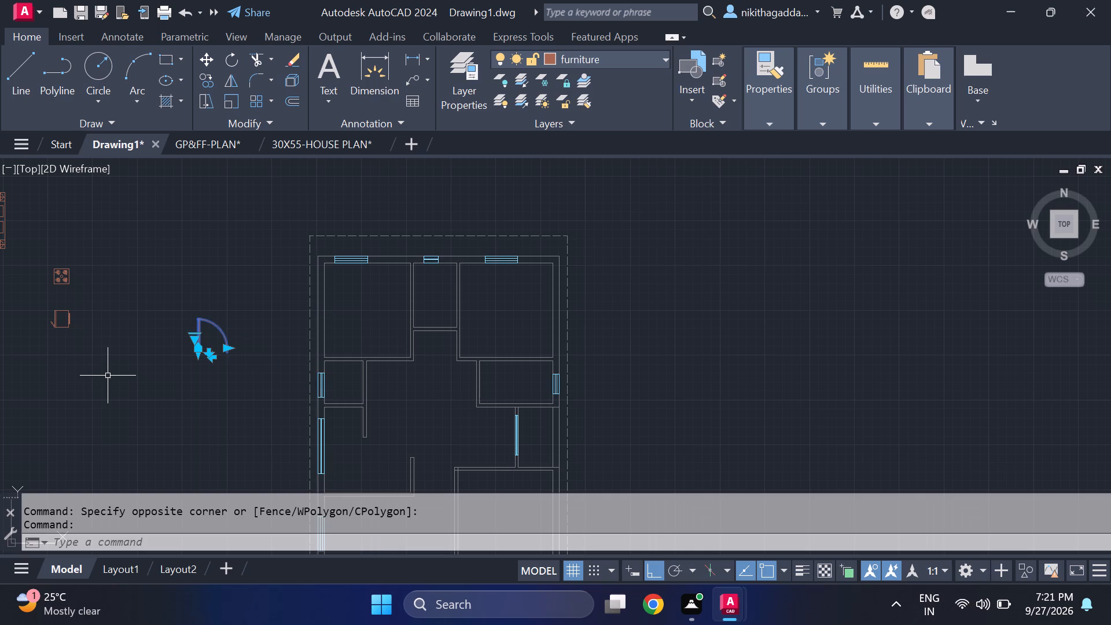
key("Escape")
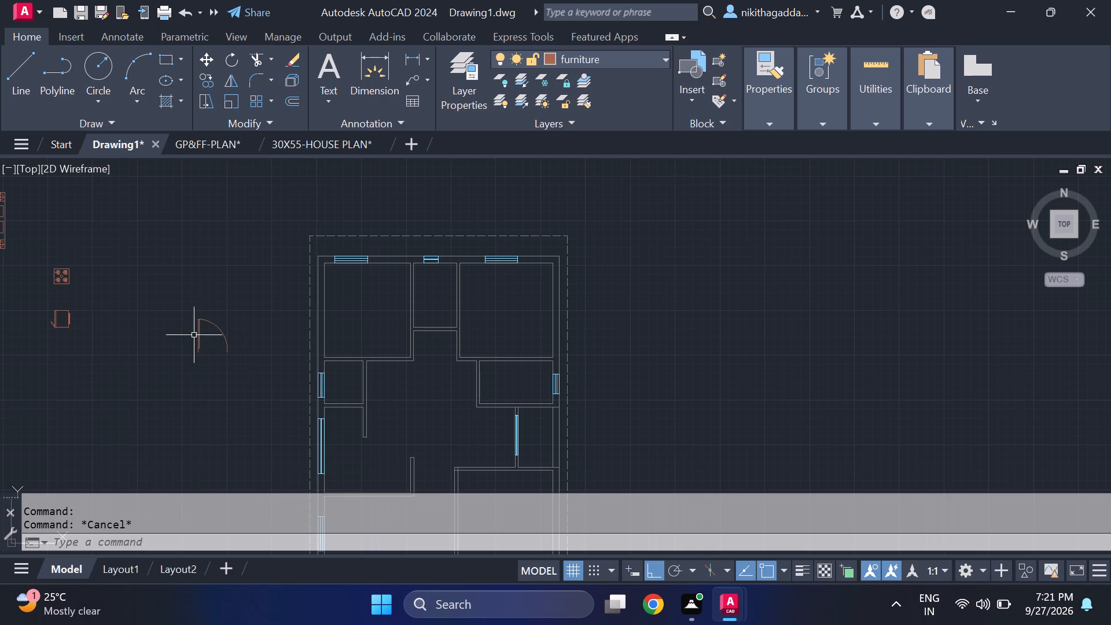
Scale the door block down to roughly three quarters of its size from the leaf's lower hinge corner.
left_click(231, 289)
left_click(114, 402)
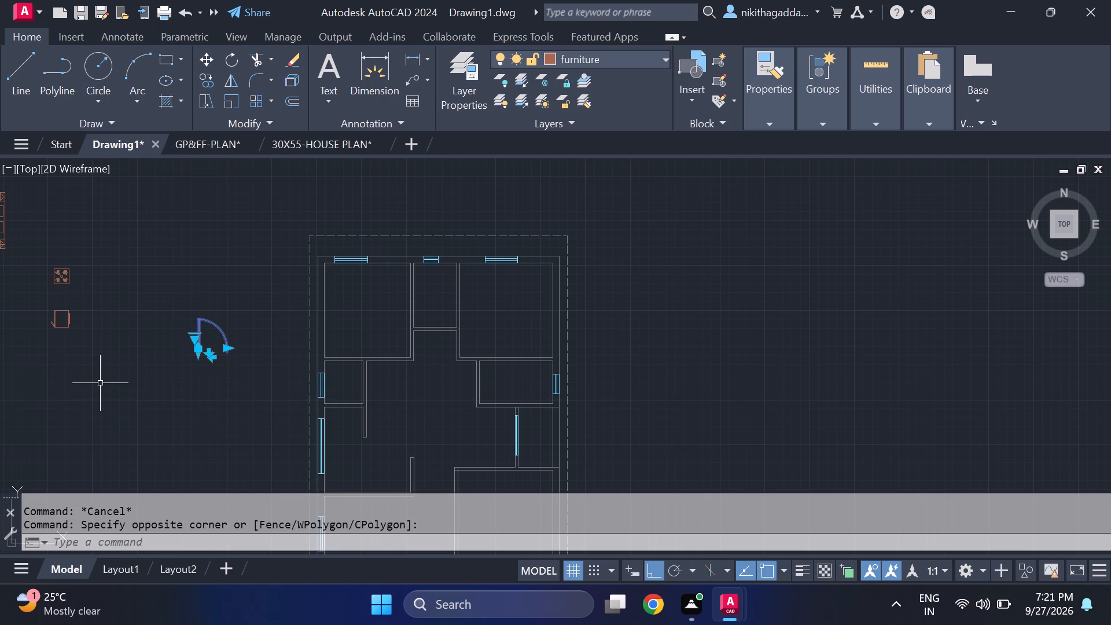
type("scale")
key("Return")
scroll(183, 351, "up", 2)
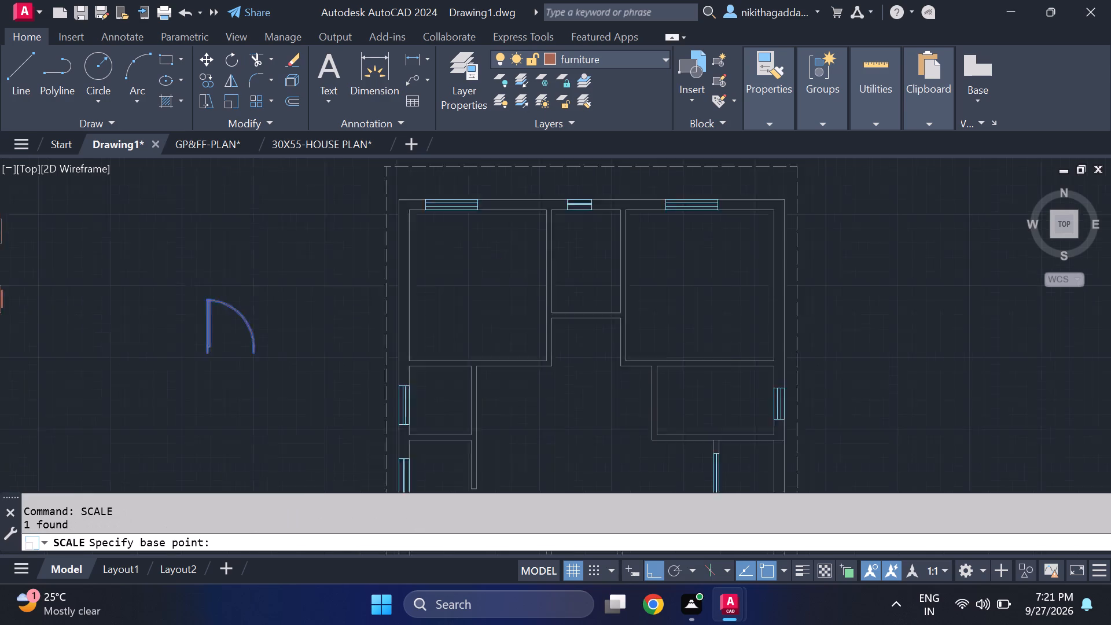
left_click(226, 358)
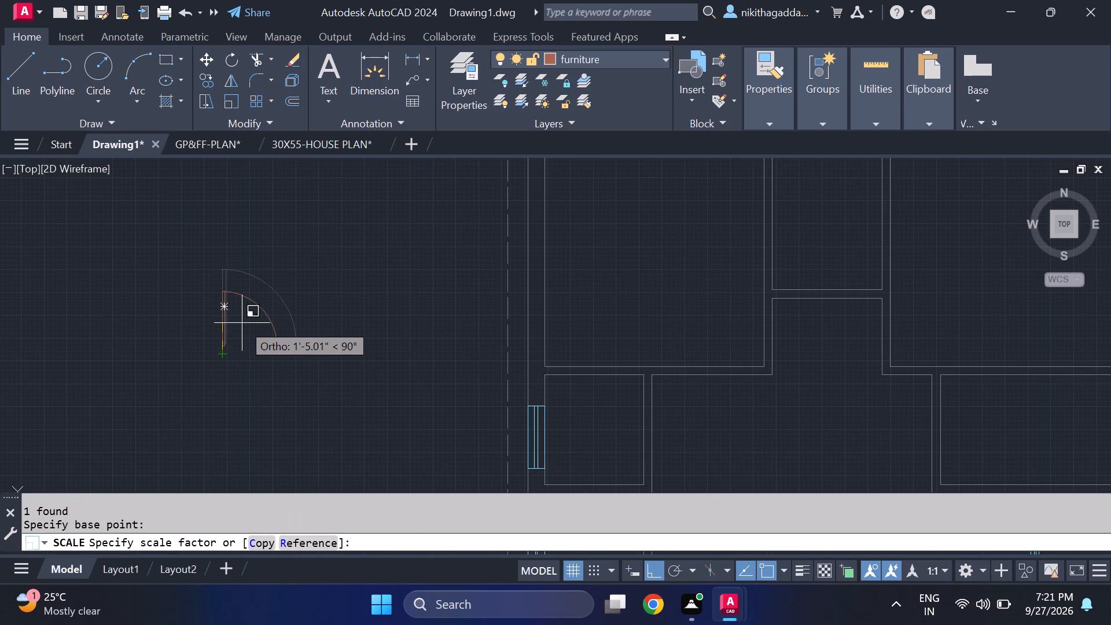
left_click(241, 323)
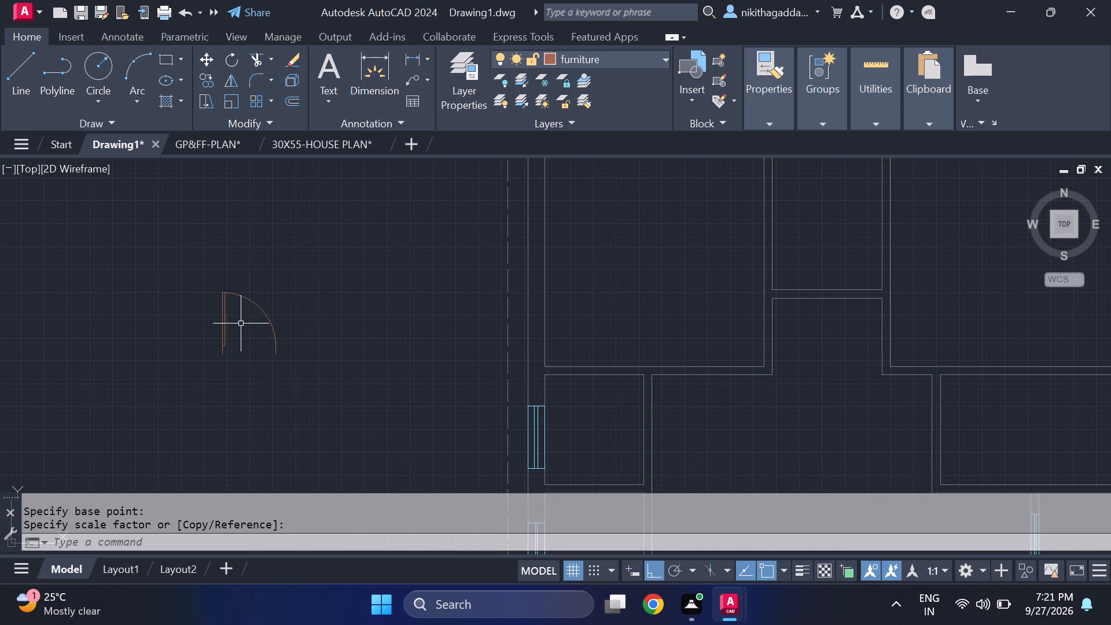
scroll(273, 336, "down", 4)
scroll(284, 339, "up", 3)
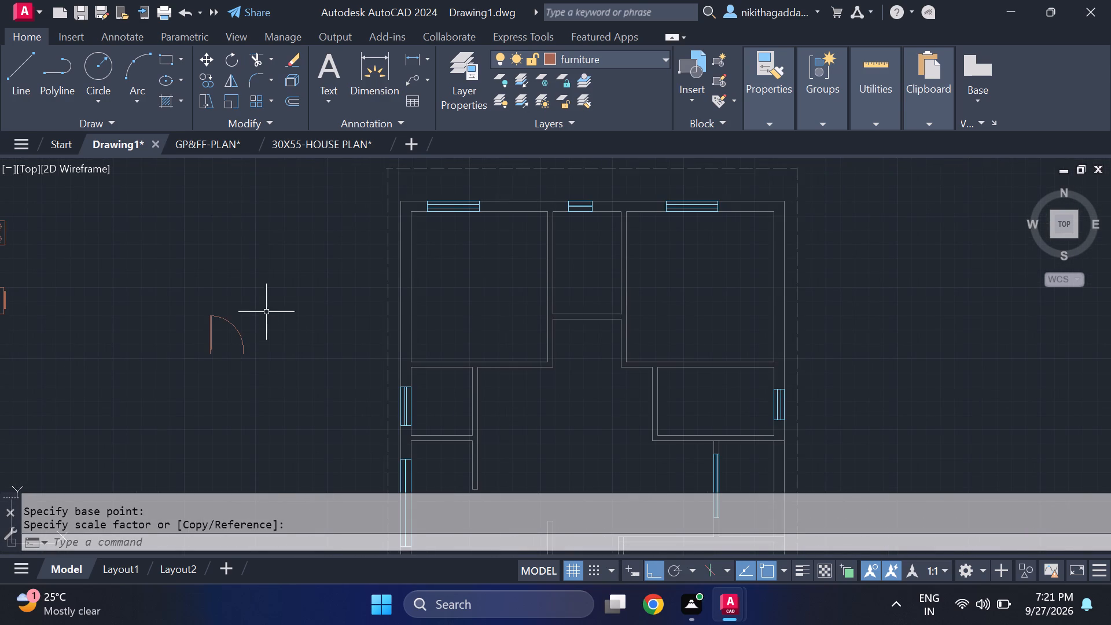
Mirror the door block across a vertical line just to its right, keeping the original.
left_click(263, 299)
left_click(150, 396)
type("mi")
key("Return")
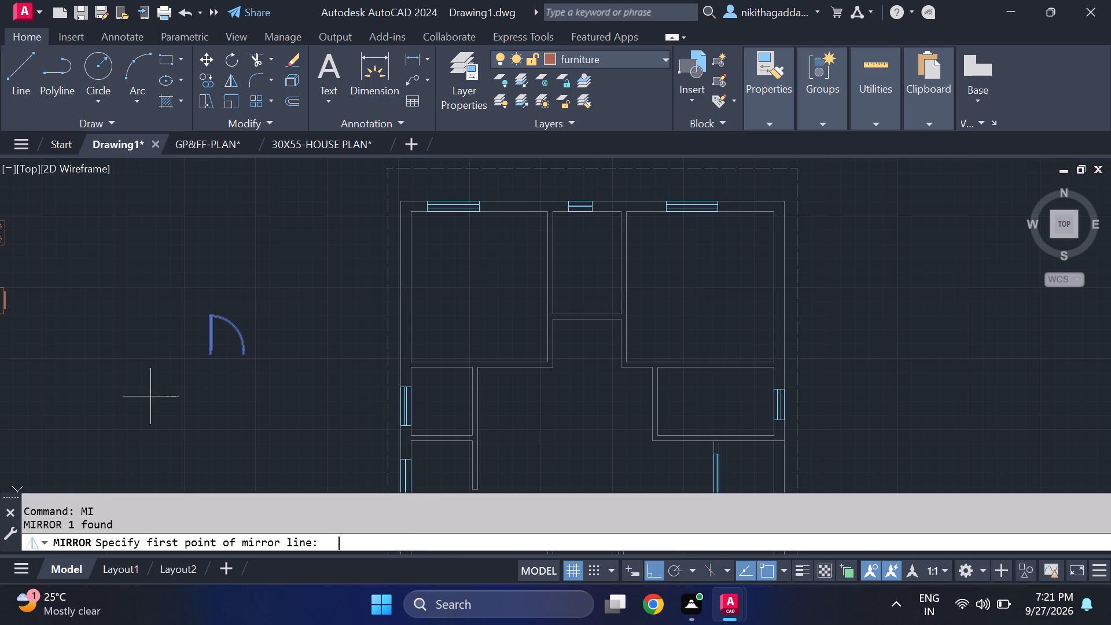
left_click(252, 295)
left_click(249, 430)
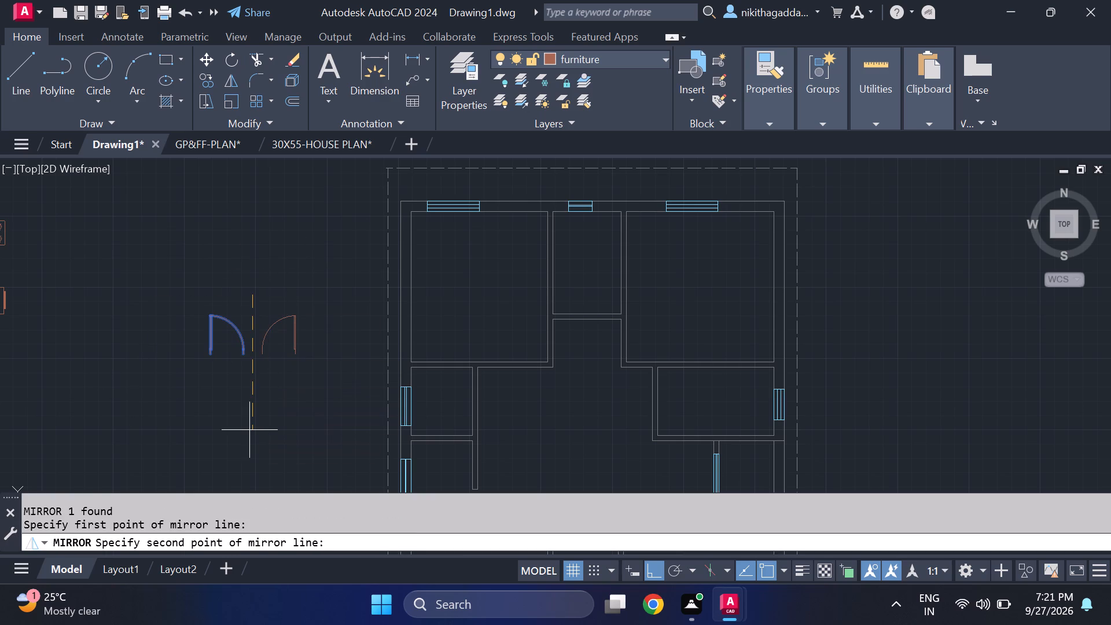
type("no")
key("Return")
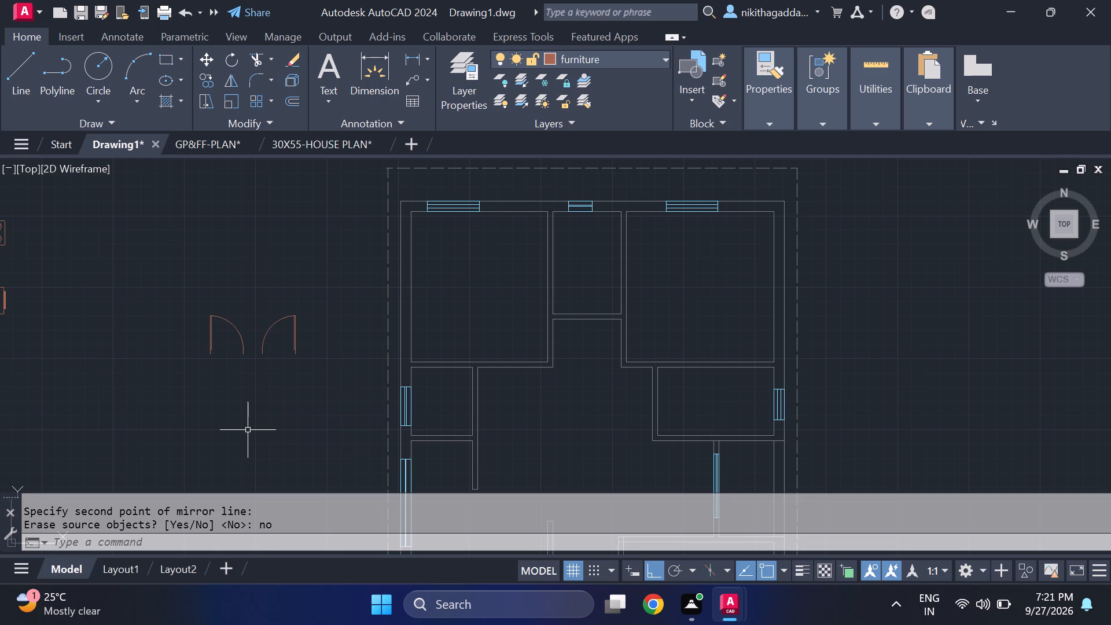
Copy the left door block to the empty space directly below it.
left_click(239, 308)
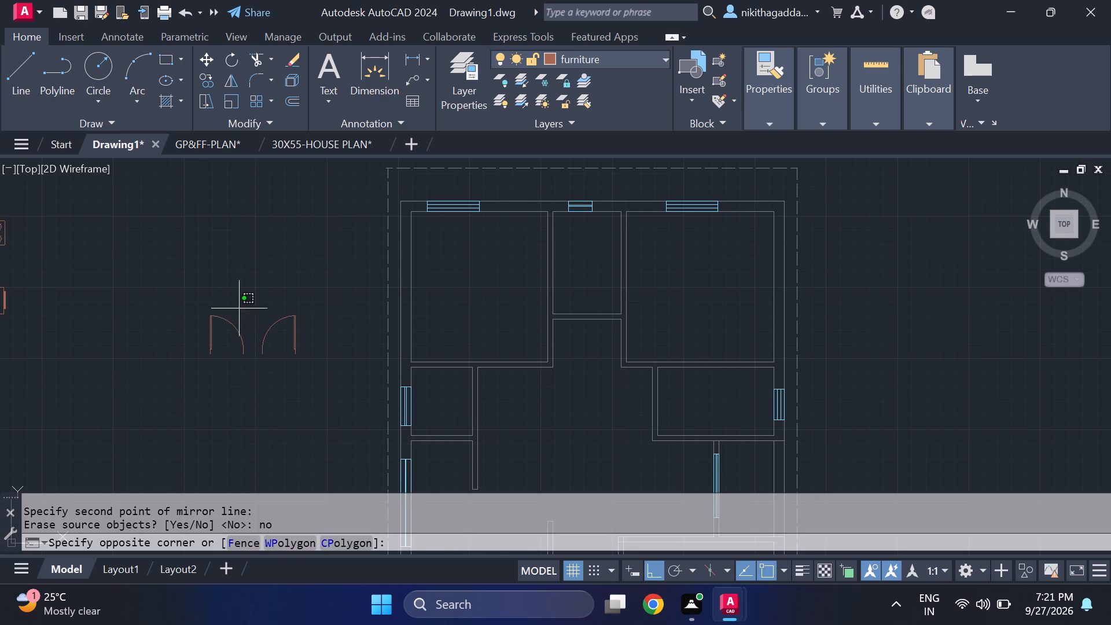
left_click(135, 396)
type("co")
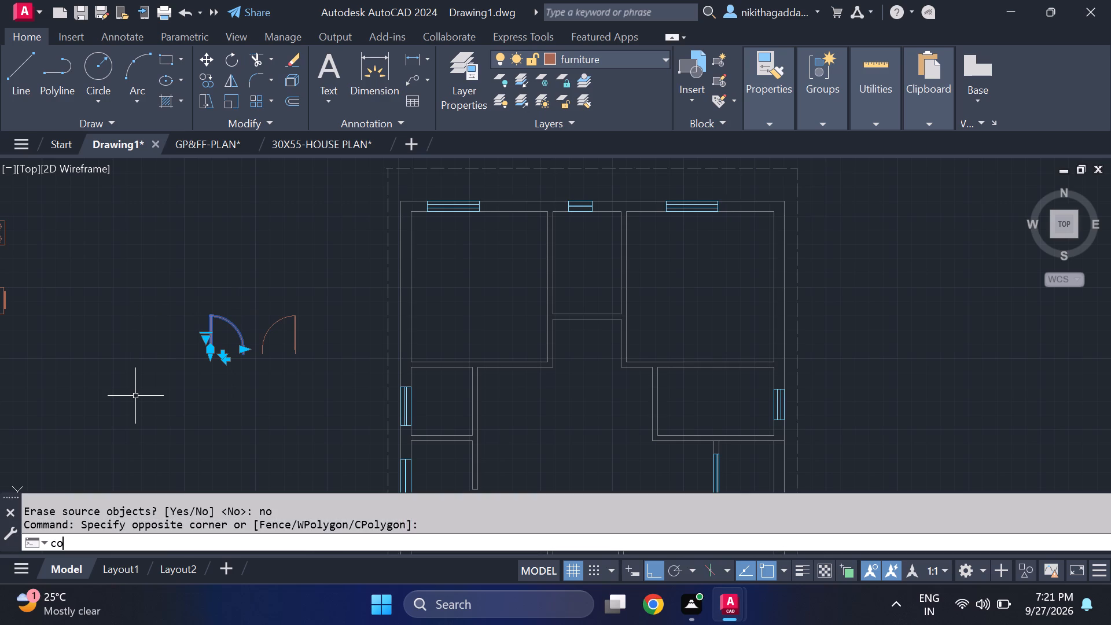
key("Return")
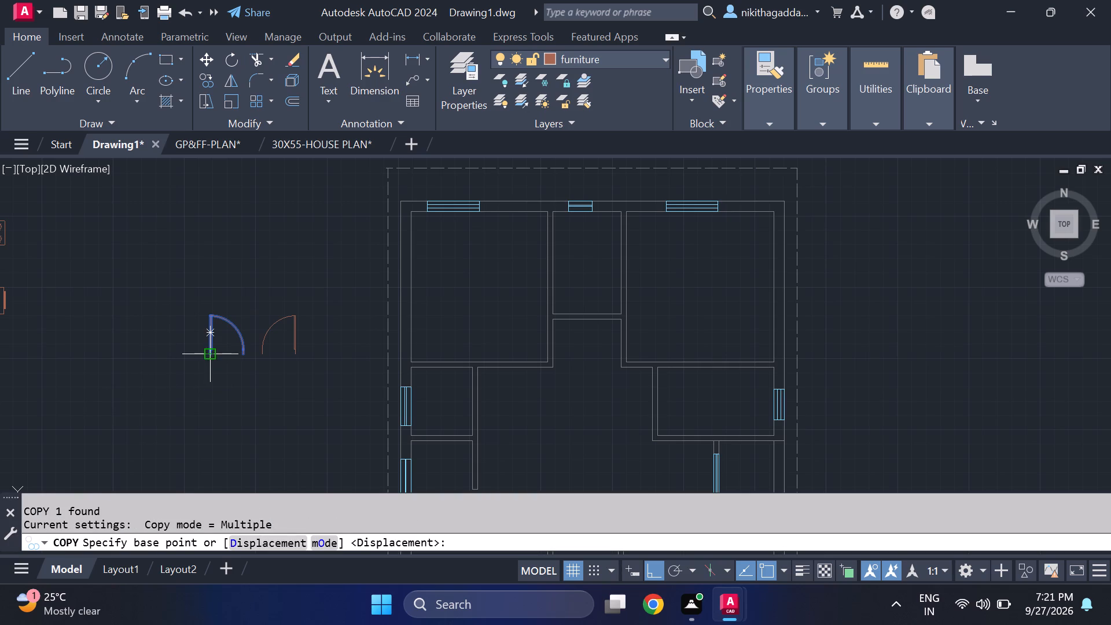
left_click(207, 356)
left_click(159, 426)
key("Escape")
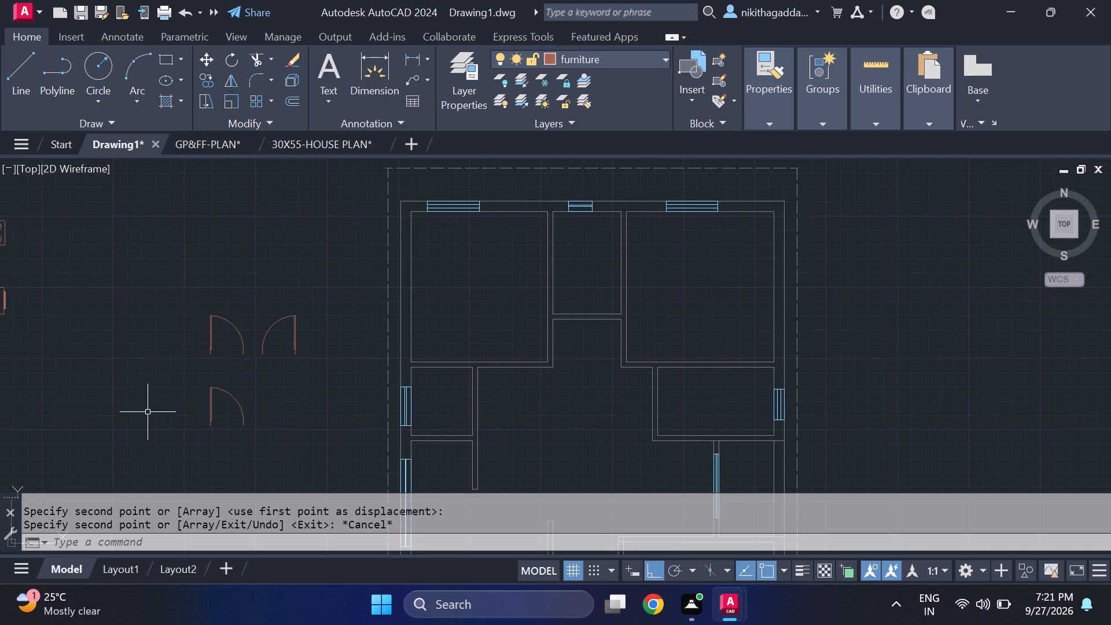
Rotate the lower door copy 90 degrees counterclockwise about its hinge corner.
left_click(268, 388)
left_click(100, 457)
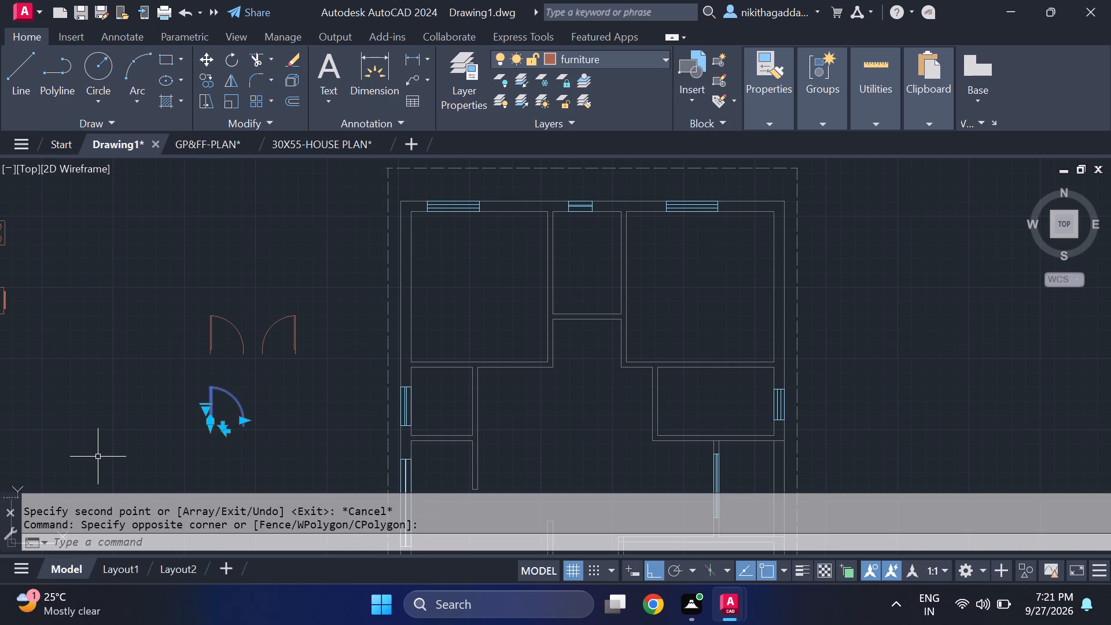
type("ro")
key("Return")
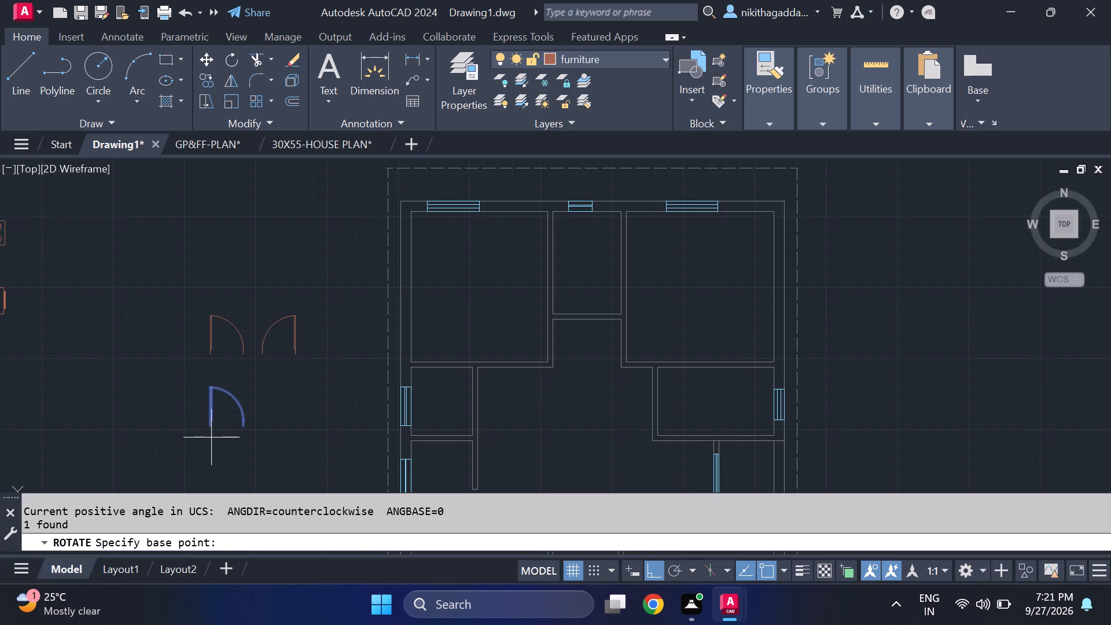
left_click(212, 430)
left_click(217, 355)
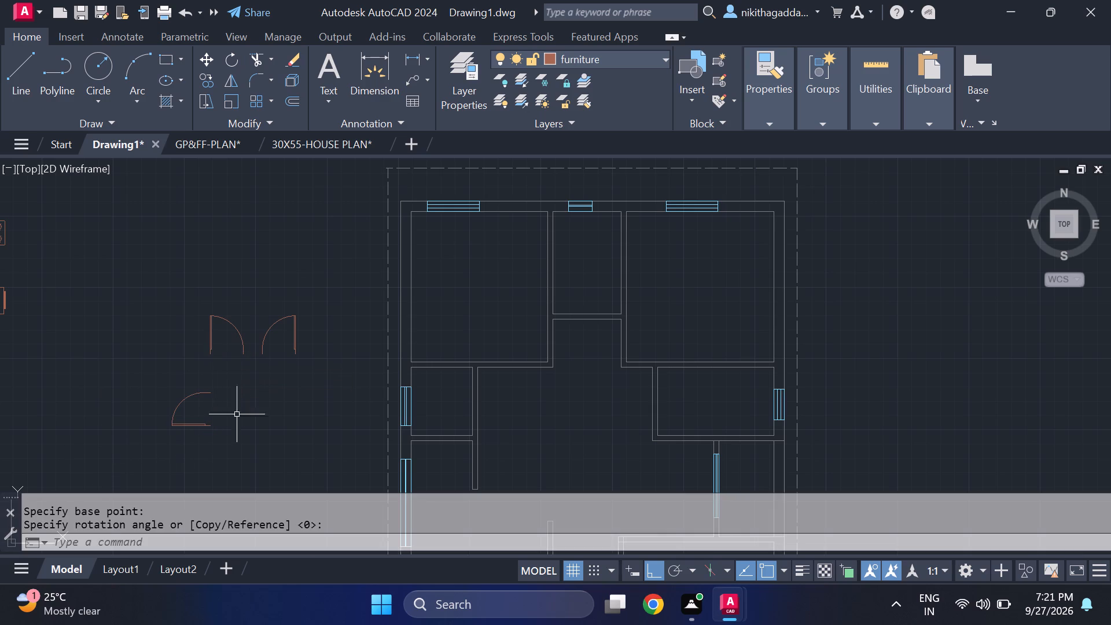
Mirror the rotated door across a vertical line to its right, keeping the original.
left_click_drag(245, 395, 233, 396)
left_click(116, 477)
type("mi")
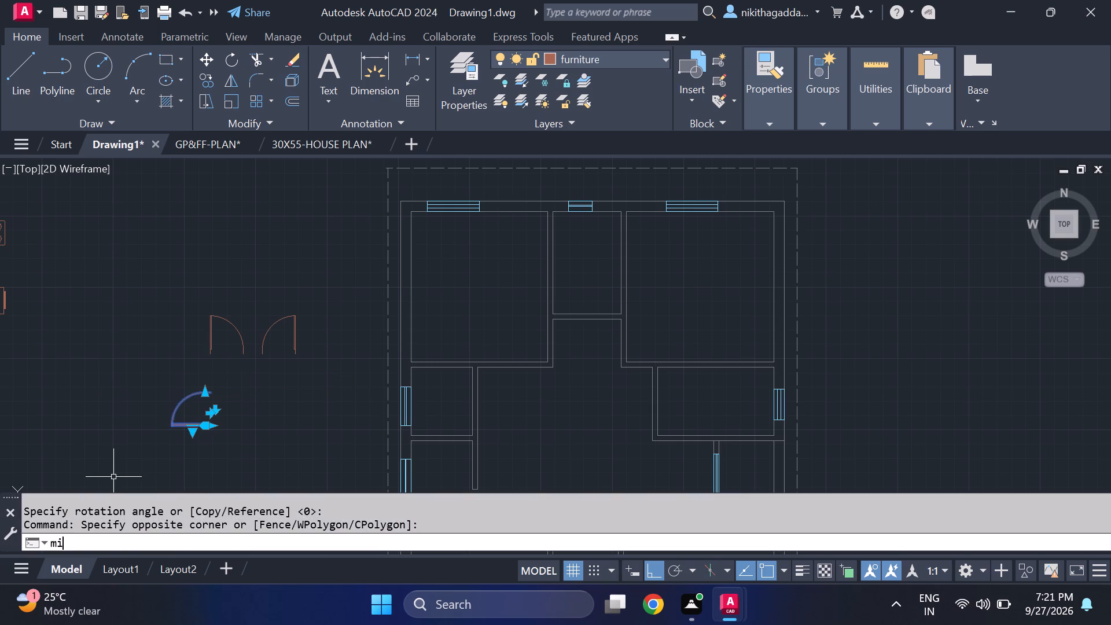
key("Return")
left_click(251, 394)
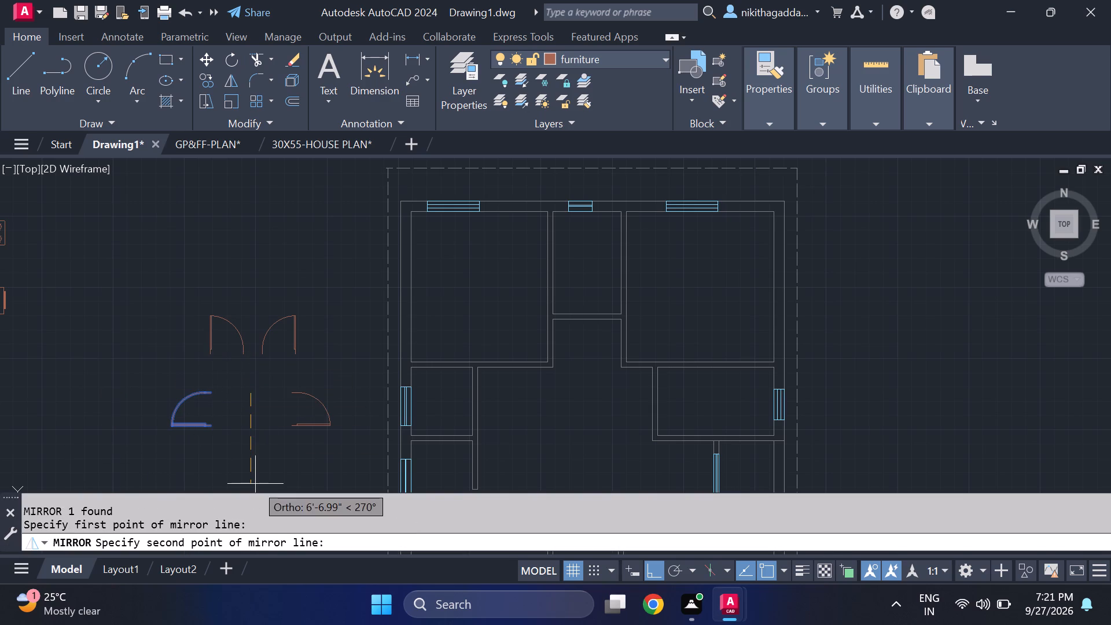
left_click(255, 484)
type("no")
key("Return")
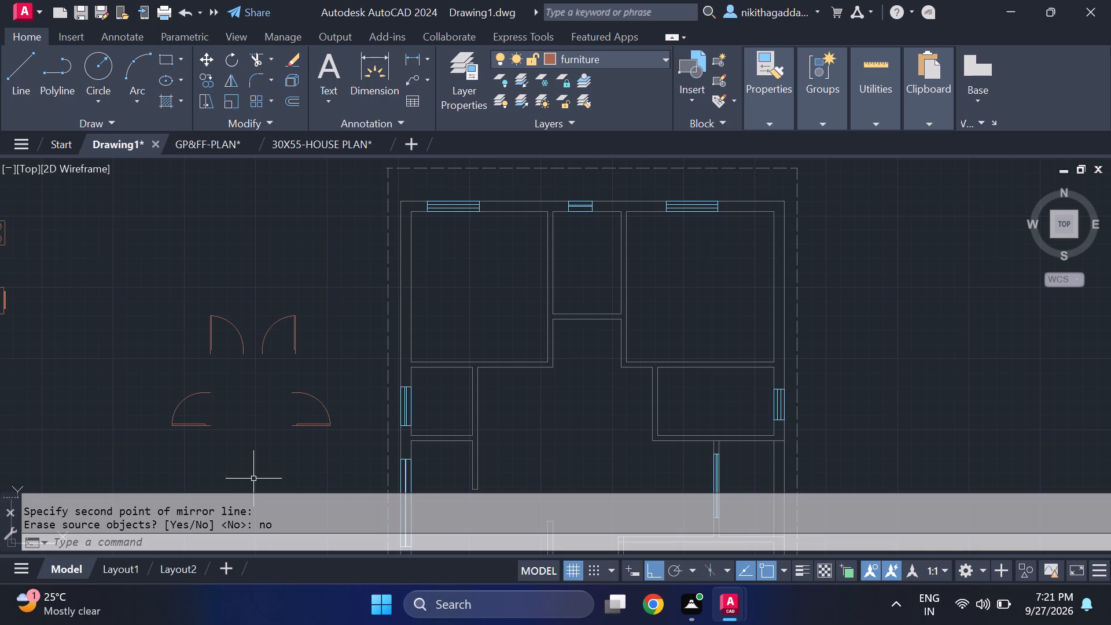
Mirror the right-hand rotated door downward across a horizontal line below it, keeping the original.
middle_click_drag(198, 454, 146, 354)
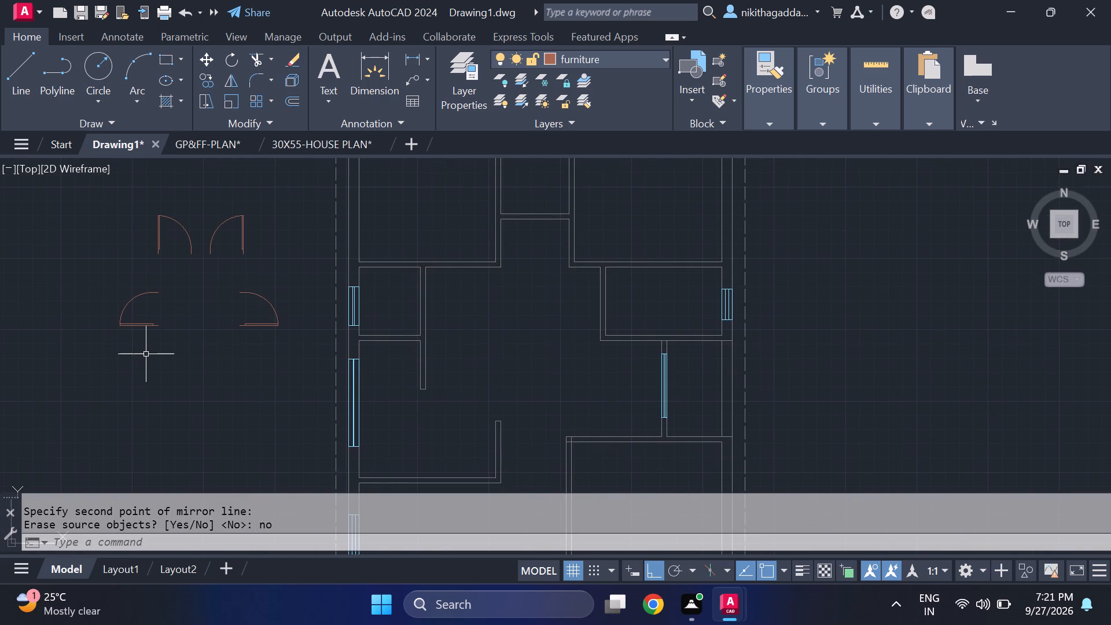
left_click(289, 296)
left_click(227, 371)
type("mi")
key("Return")
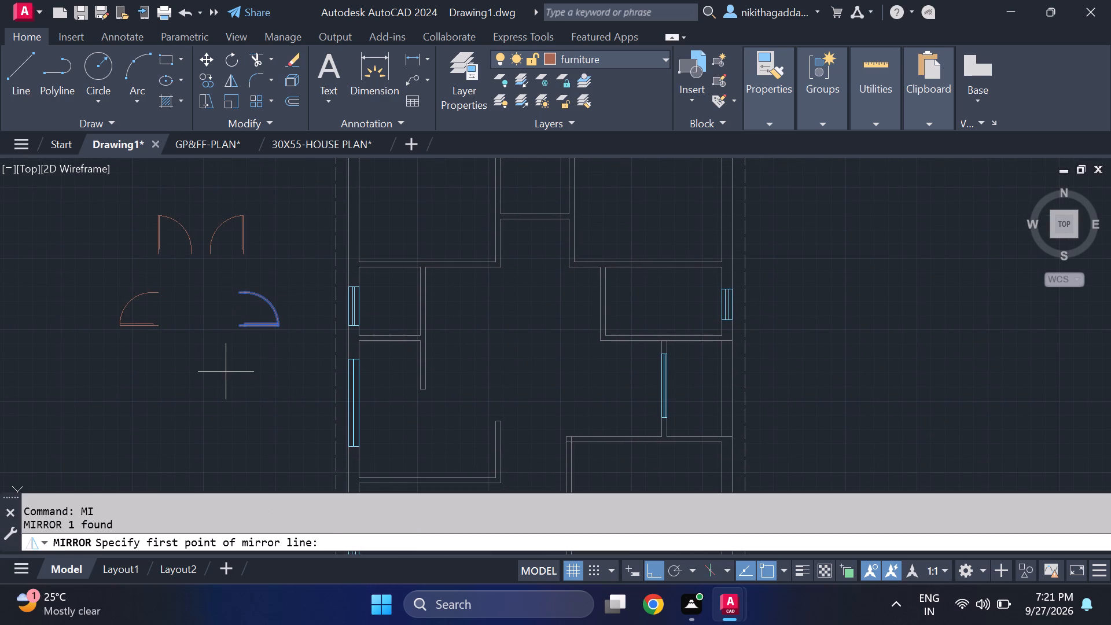
left_click(212, 366)
left_click(293, 350)
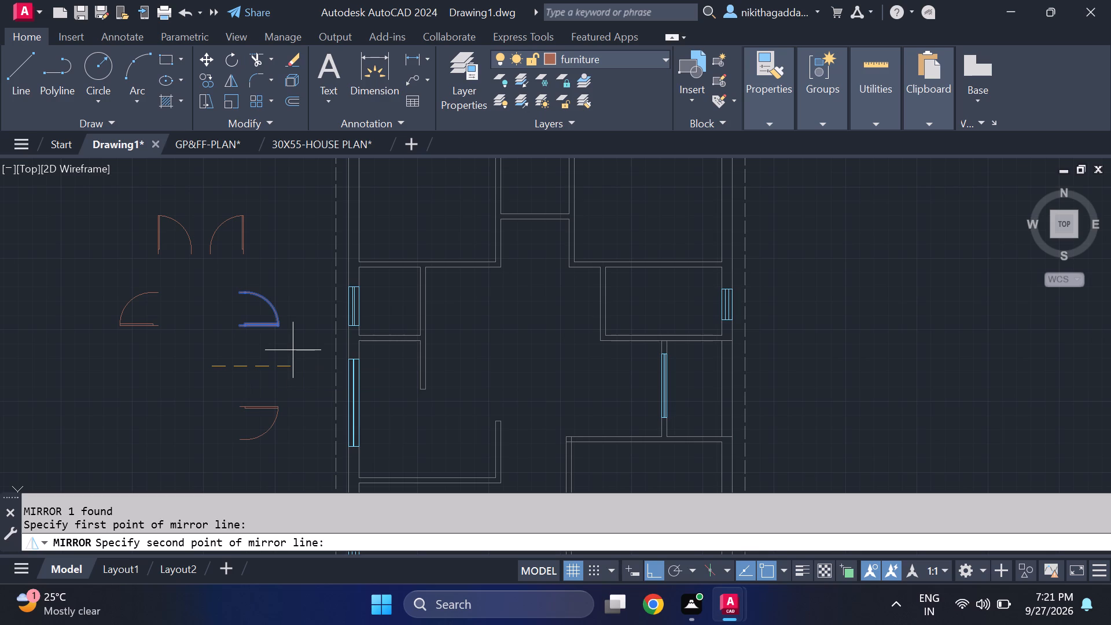
type("no")
key("Return")
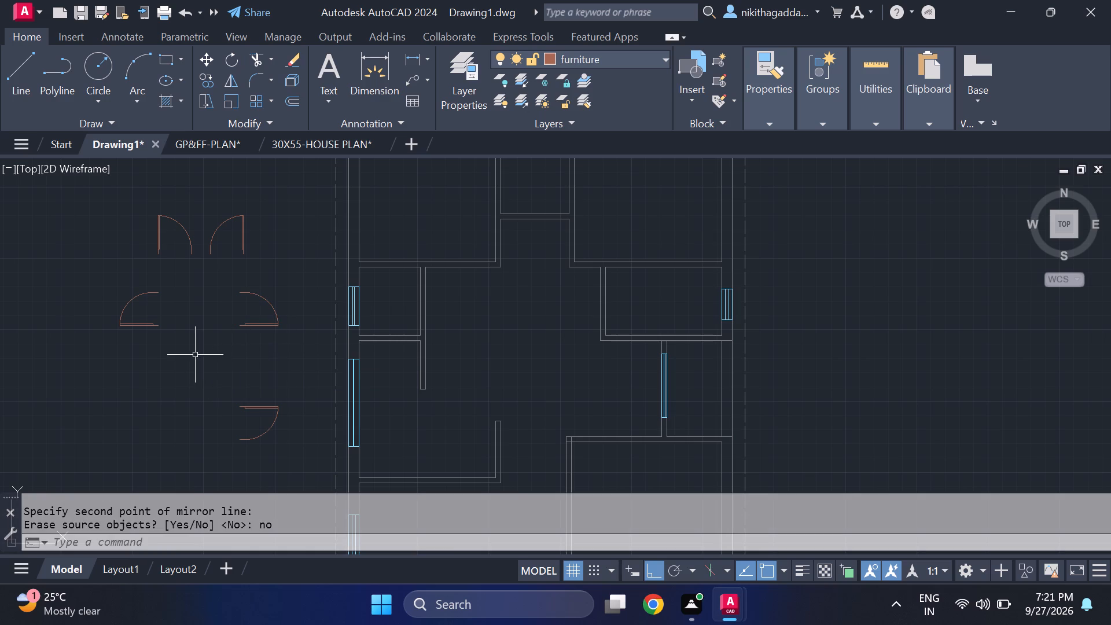
With Ortho off, copy the left rotated door into the upper left room's right wall, just above its lower right corner.
middle_click_drag(193, 367, 193, 392)
middle_click(194, 395)
left_click(176, 318)
left_click(112, 377)
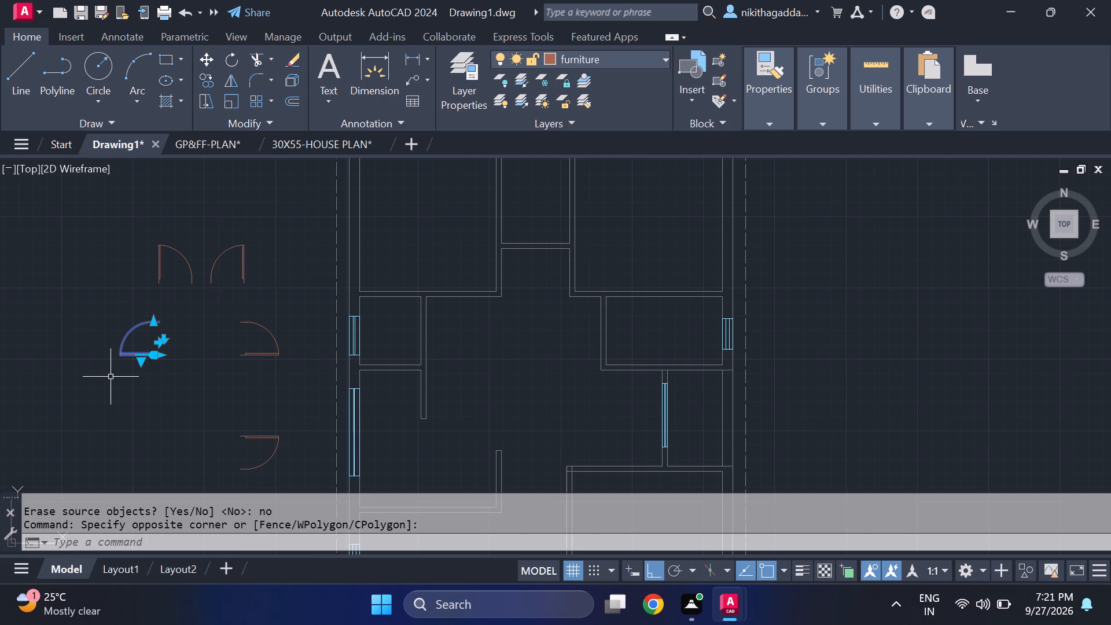
type("co")
key("Return")
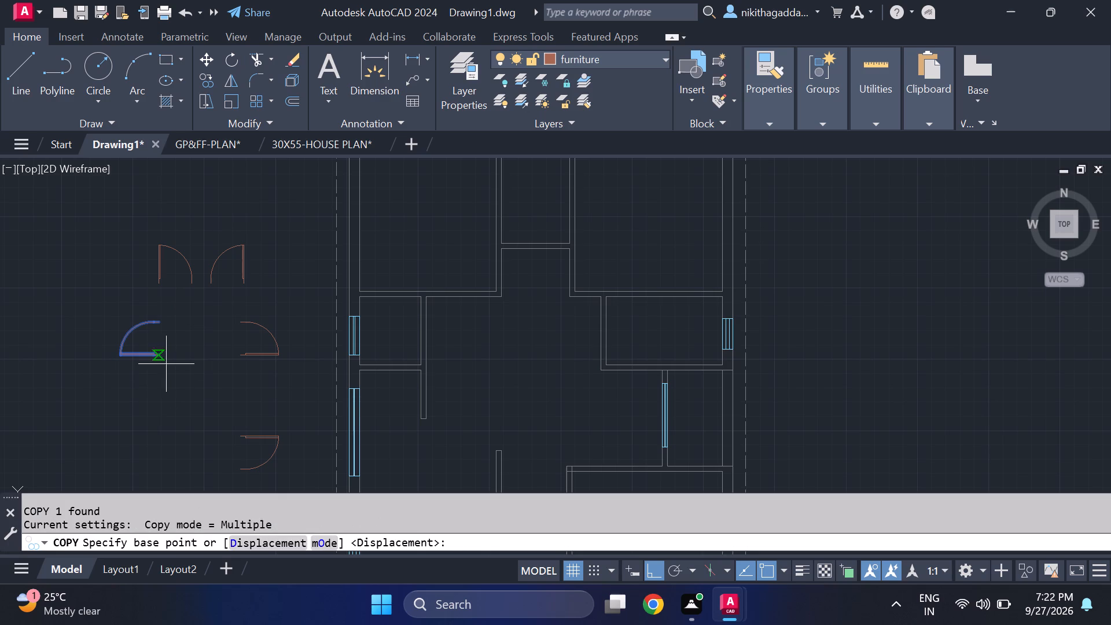
left_click(160, 359)
key("F8")
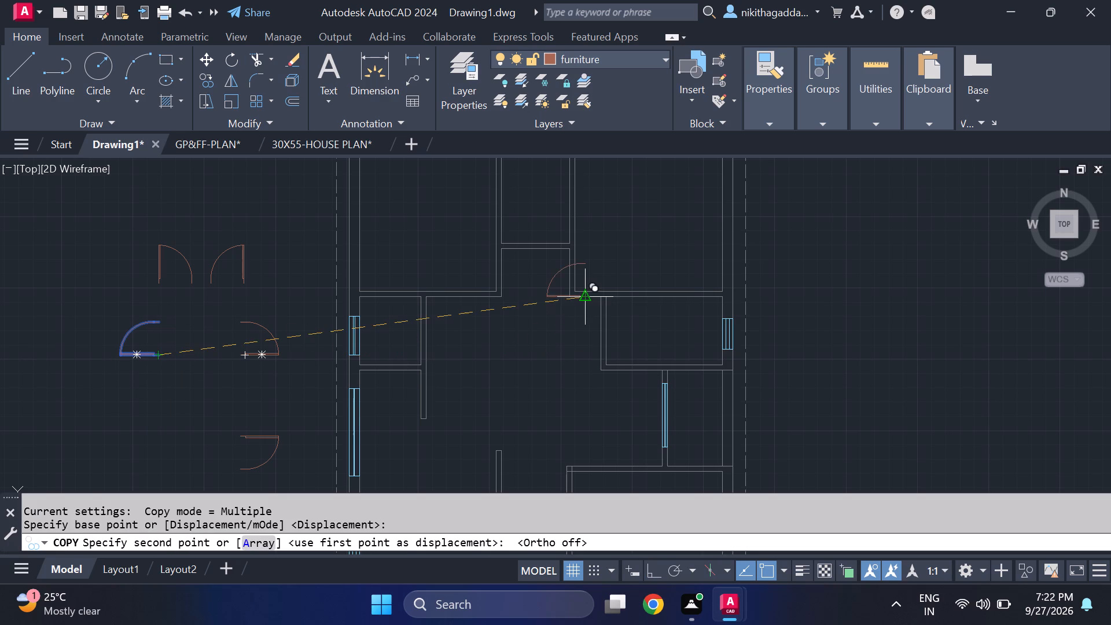
middle_click_drag(453, 174, 428, 249)
scroll(427, 255, "up", 2)
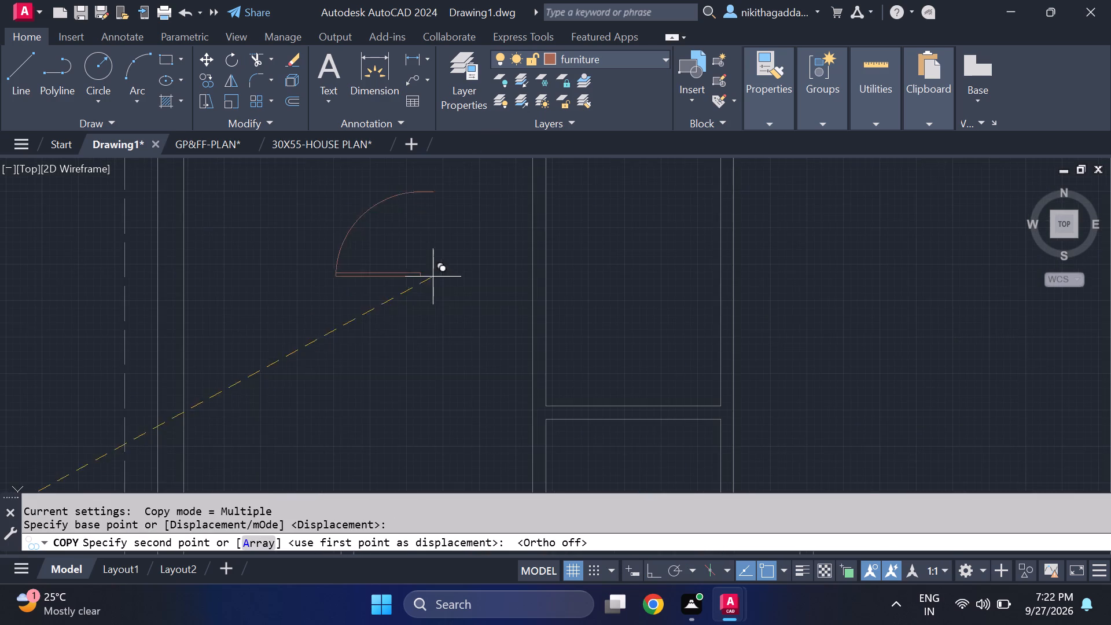
middle_click_drag(473, 392, 304, 163)
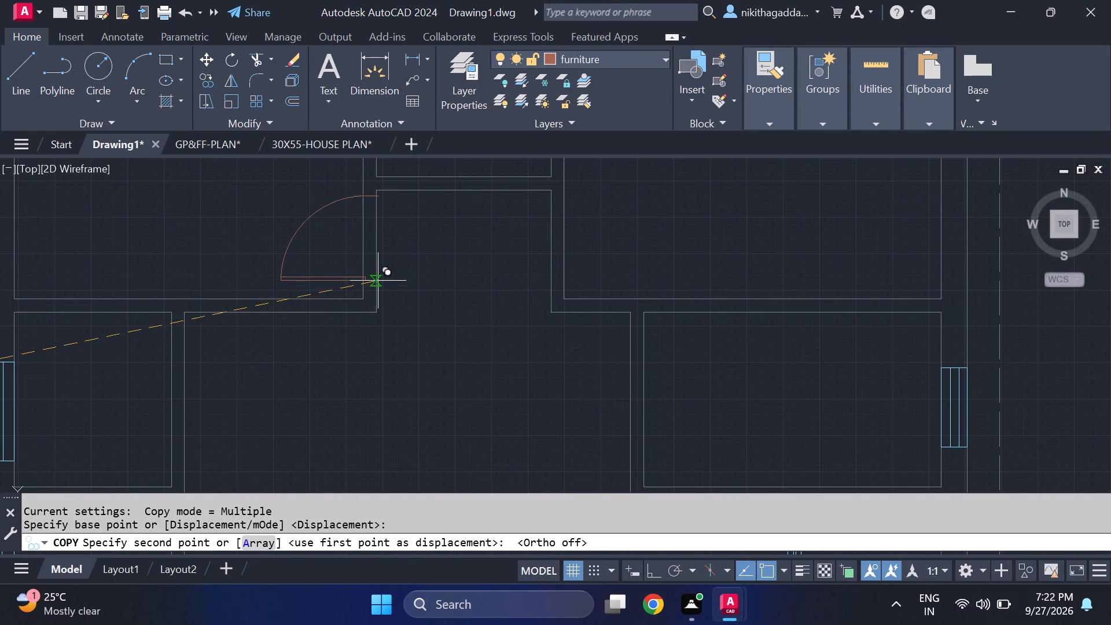
left_click(378, 281)
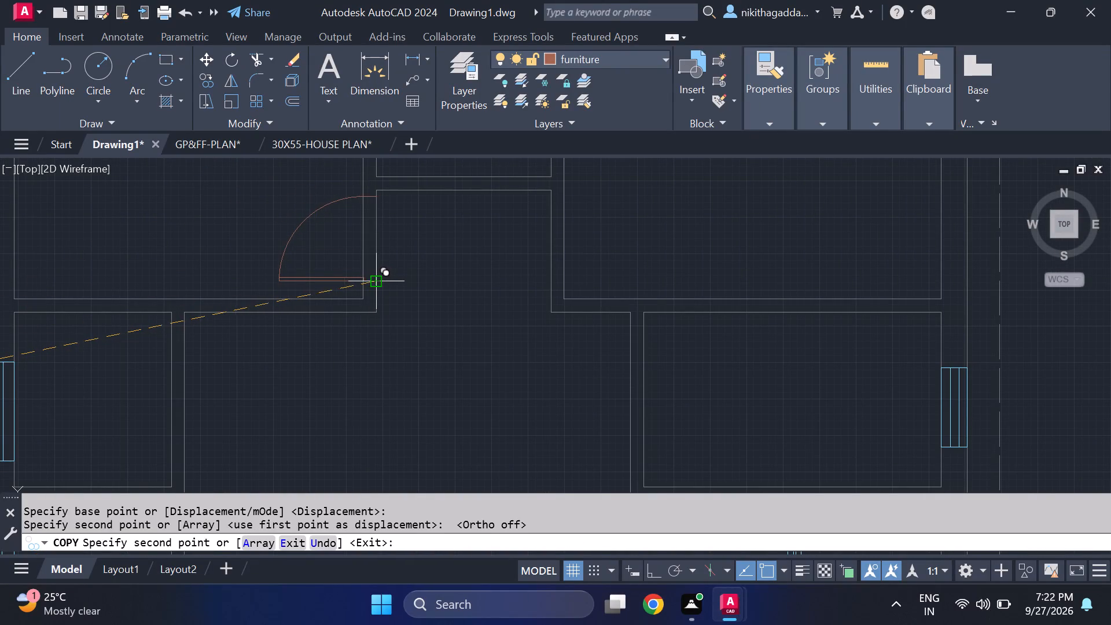
Copy the same left-swinging door into the small left room's right wall, just above its lower right corner.
scroll(426, 285, "down", 4)
middle_click_drag(404, 356, 389, 340)
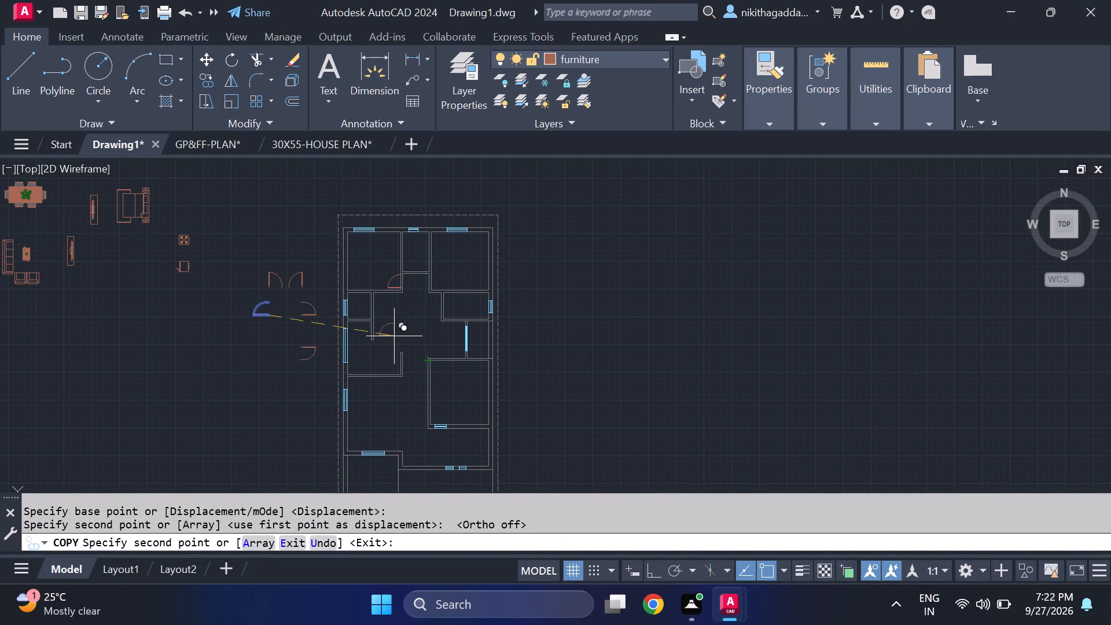
scroll(369, 326, "up", 4)
middle_click_drag(371, 281, 355, 427)
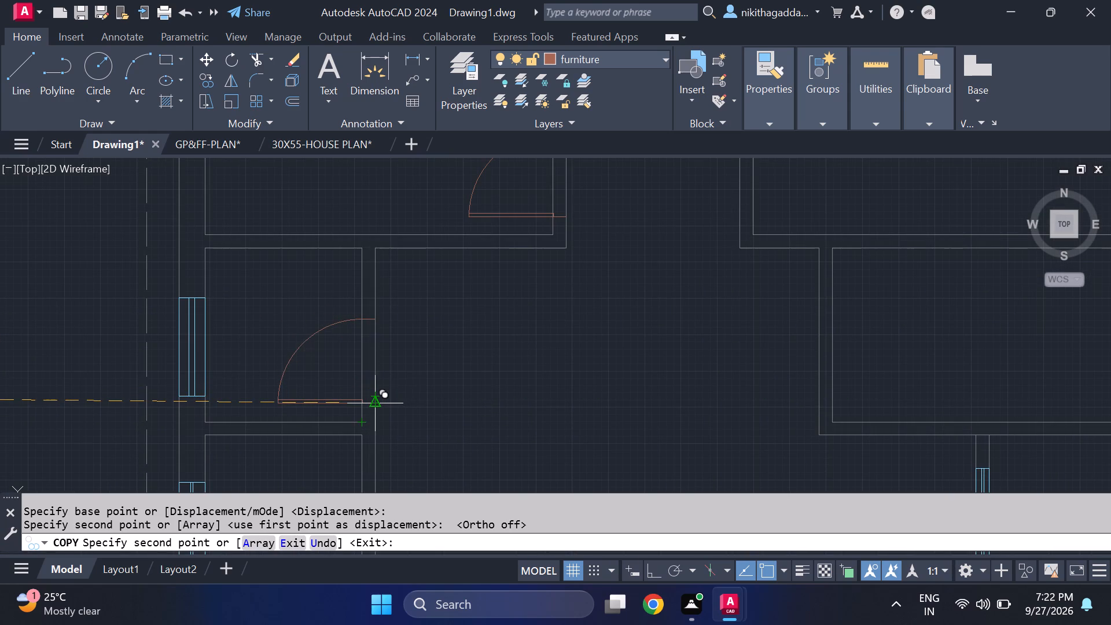
scroll(379, 404, "up", 2)
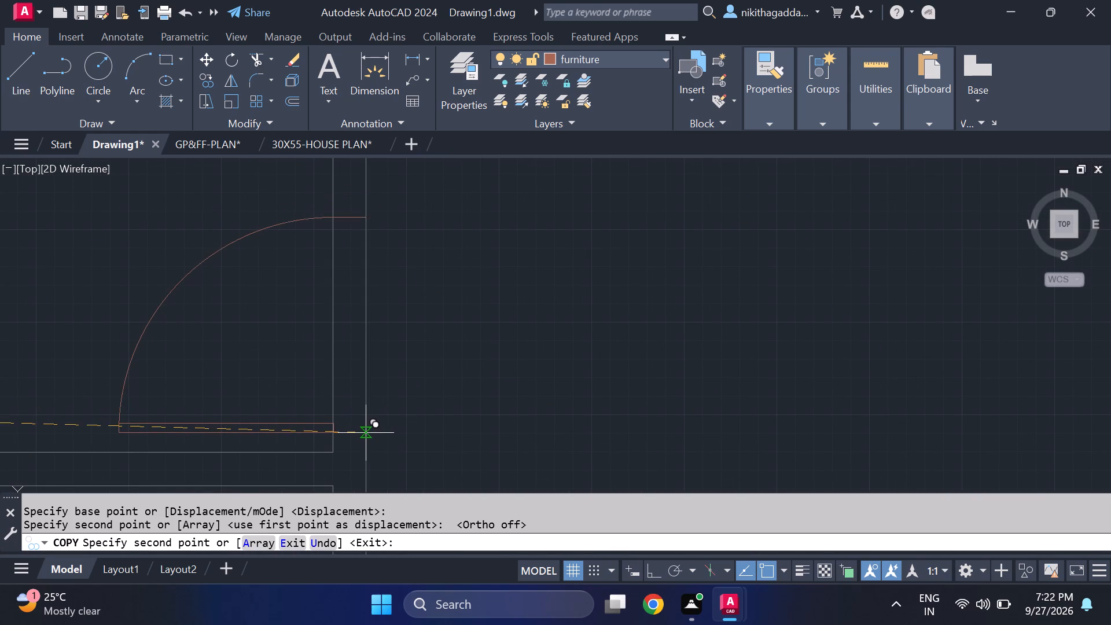
left_click(363, 436)
scroll(413, 370, "down", 4)
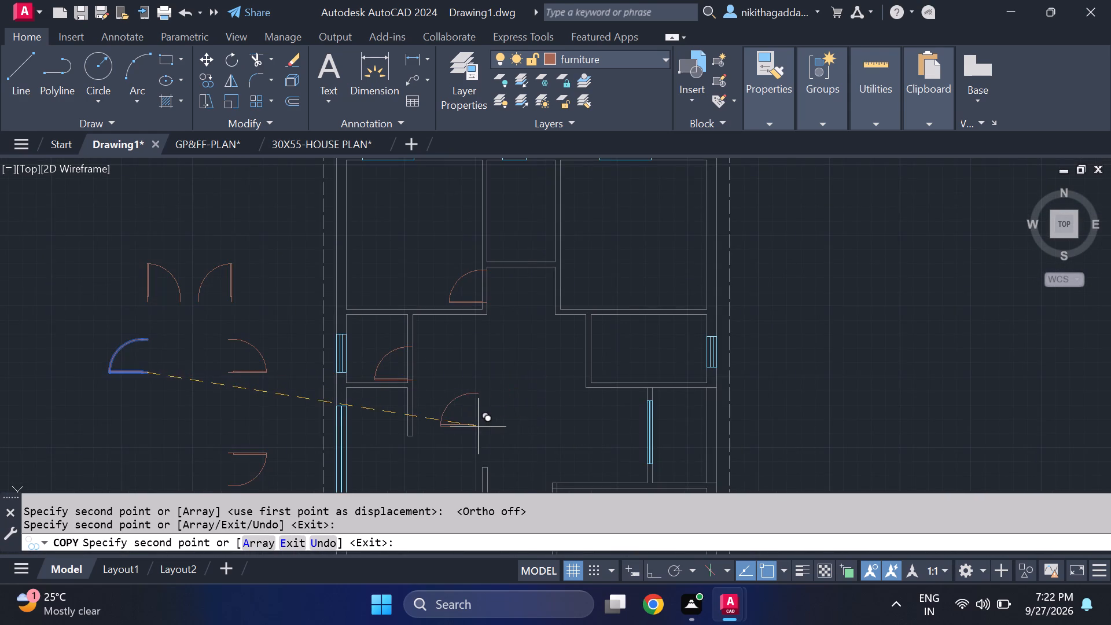
scroll(477, 425, "down", 1)
middle_click_drag(477, 425, 443, 389)
middle_click_drag(439, 385, 436, 378)
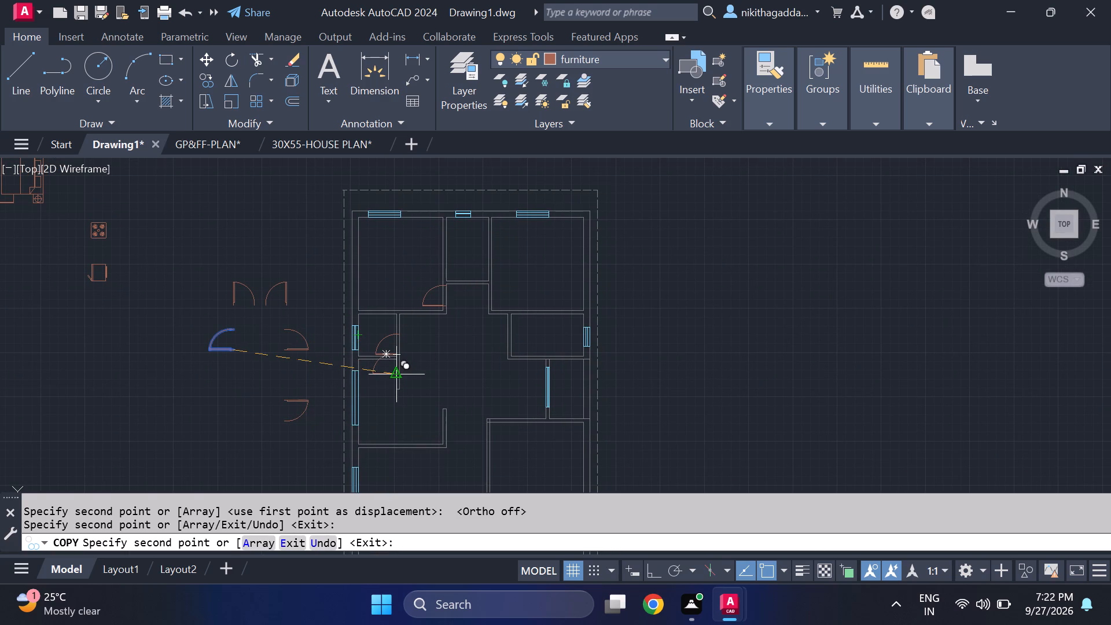
key("Escape")
Copy the right-hand rotated door into the small right room's left wall, just above its lower left corner.
scroll(297, 342, "up", 1)
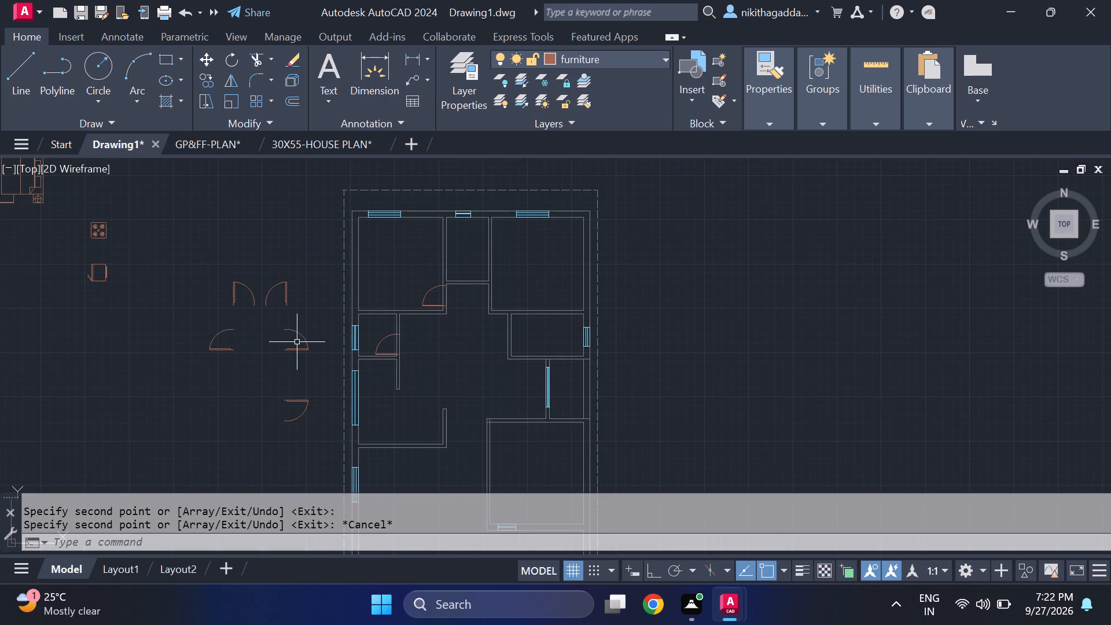
left_click(341, 315)
left_click(272, 395)
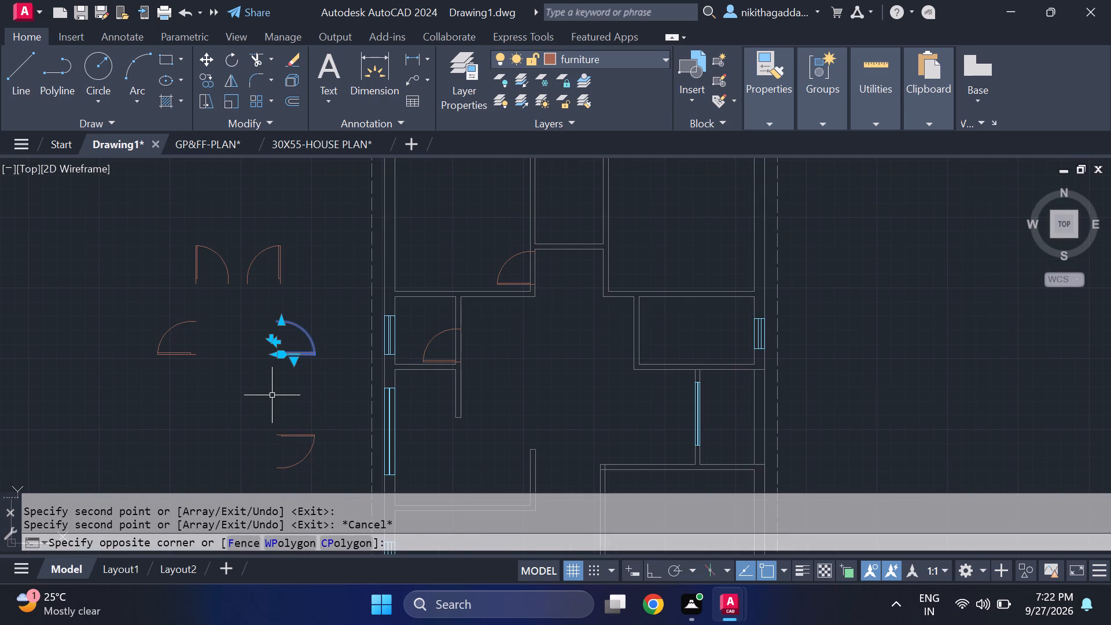
type("co")
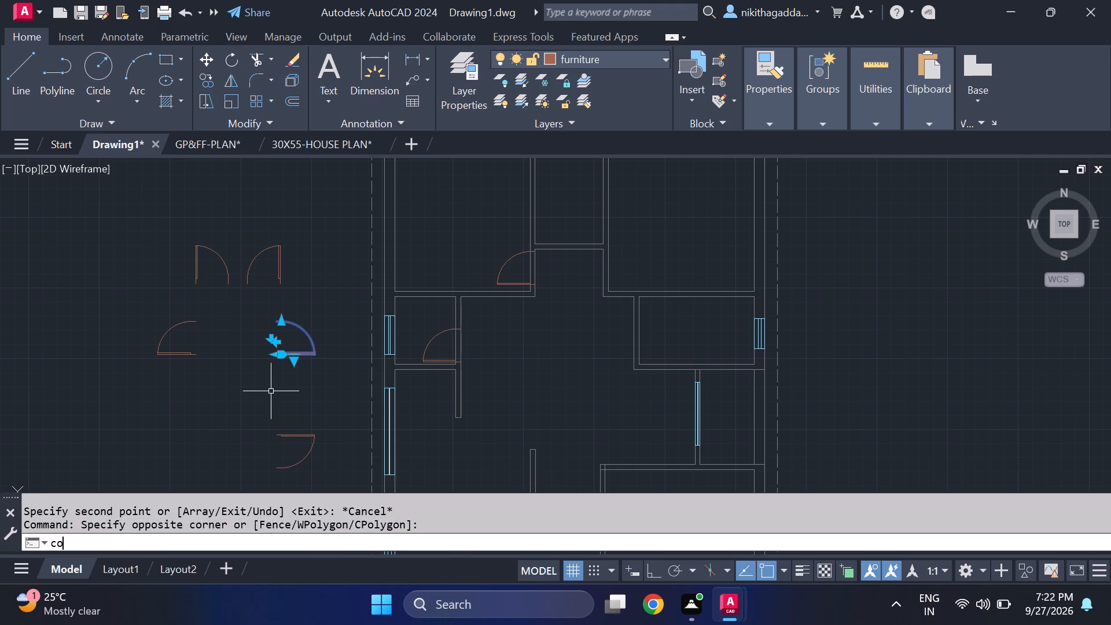
key("Return")
scroll(278, 348, "up", 1)
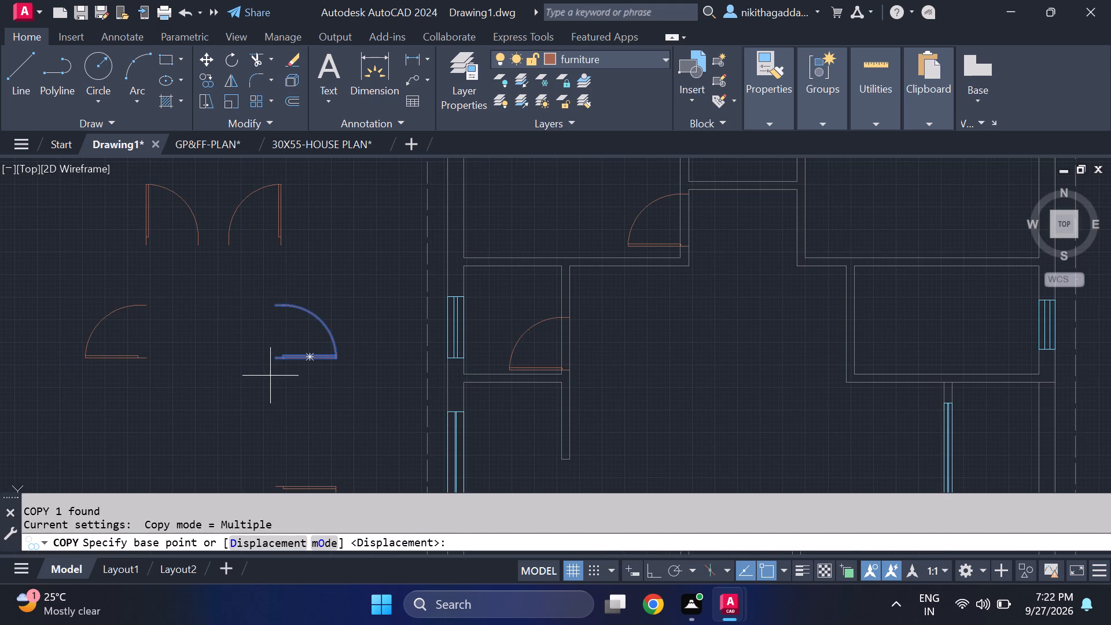
left_click(273, 361)
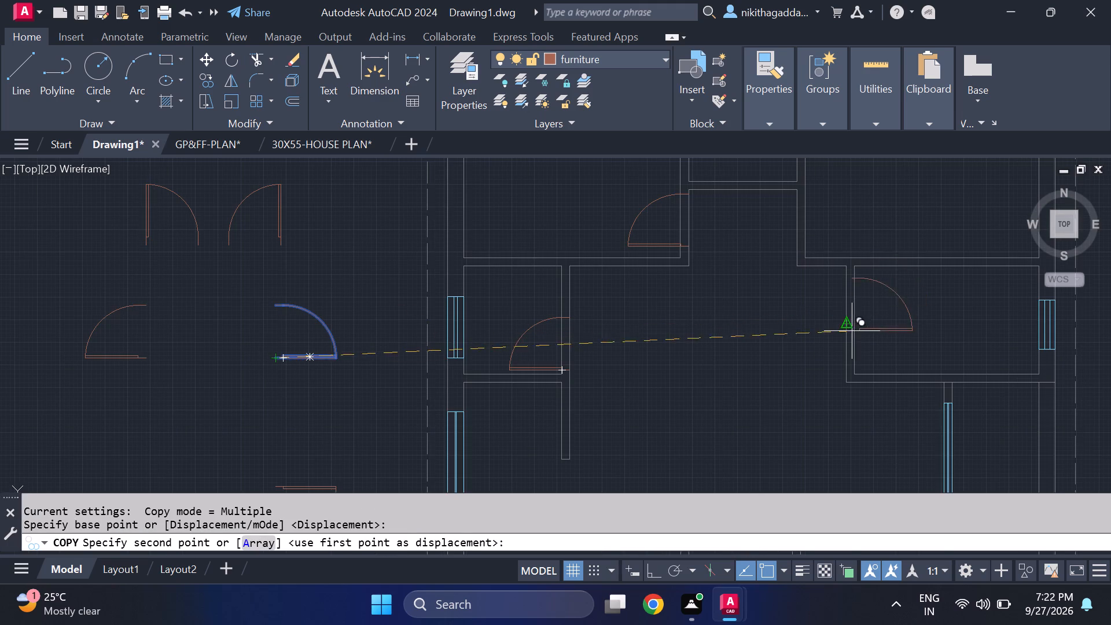
middle_click_drag(850, 332, 641, 375)
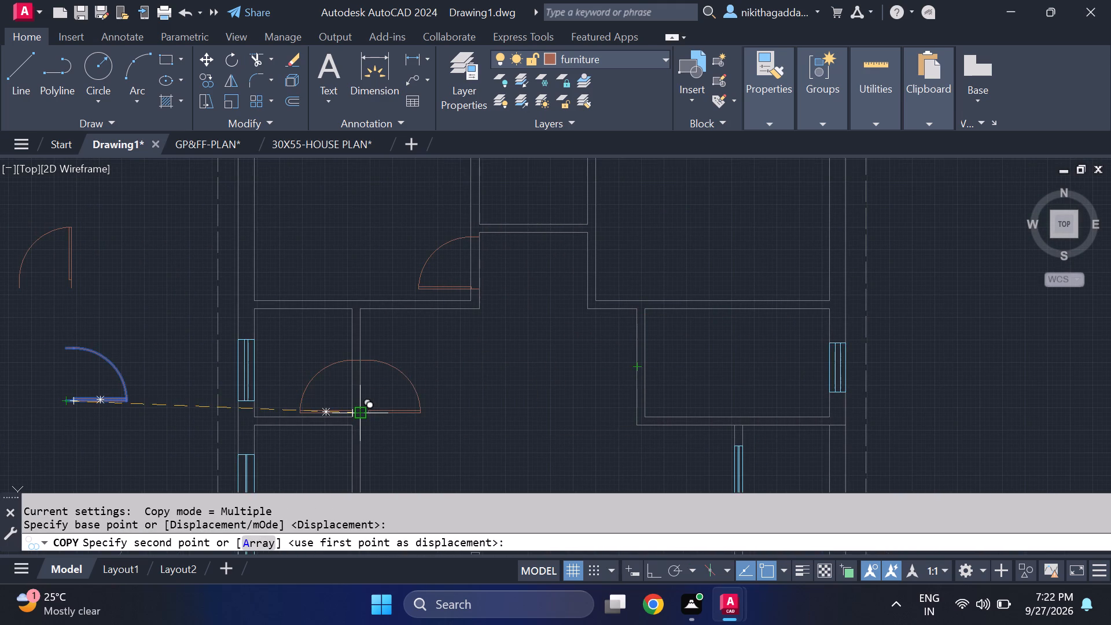
left_click(633, 400)
scroll(478, 447, "down", 2)
middle_click_drag(488, 454, 417, 381)
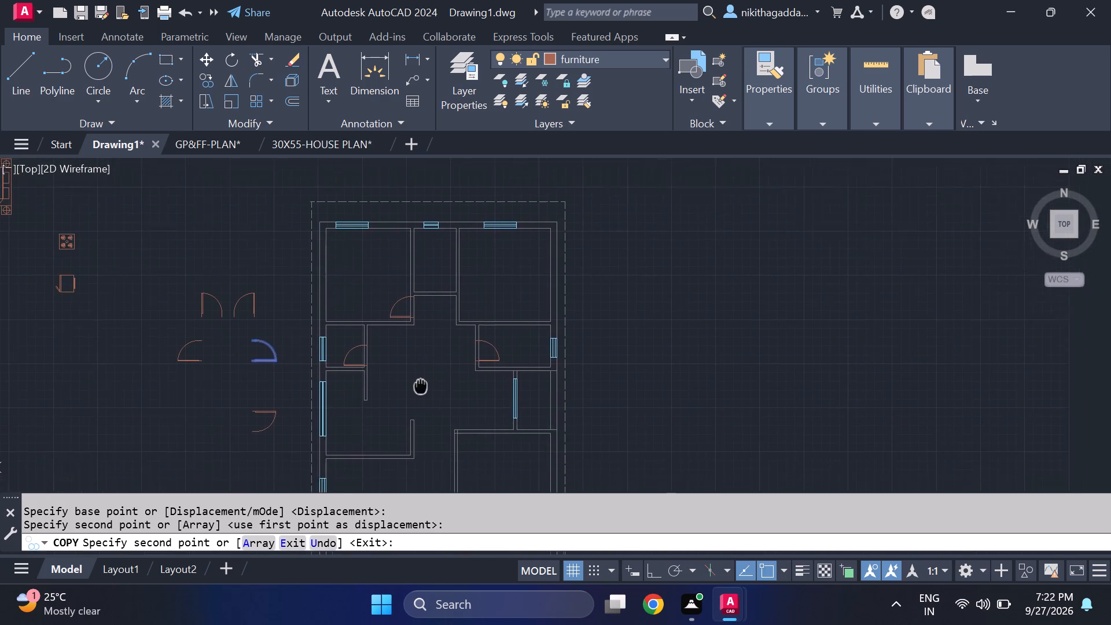
middle_click_drag(417, 381, 402, 362)
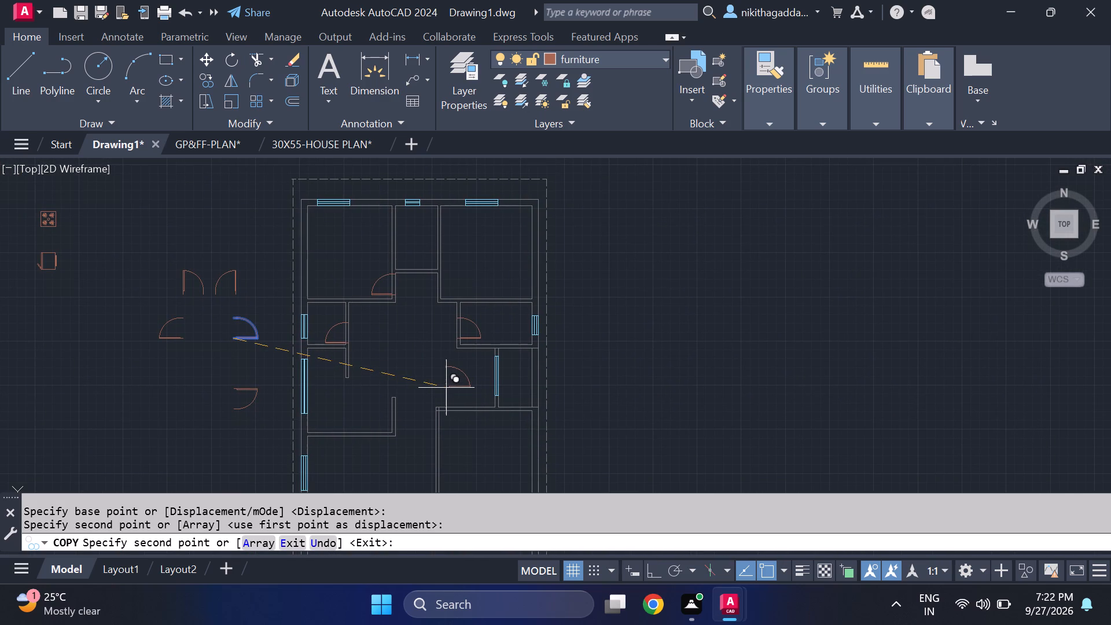
key("Escape")
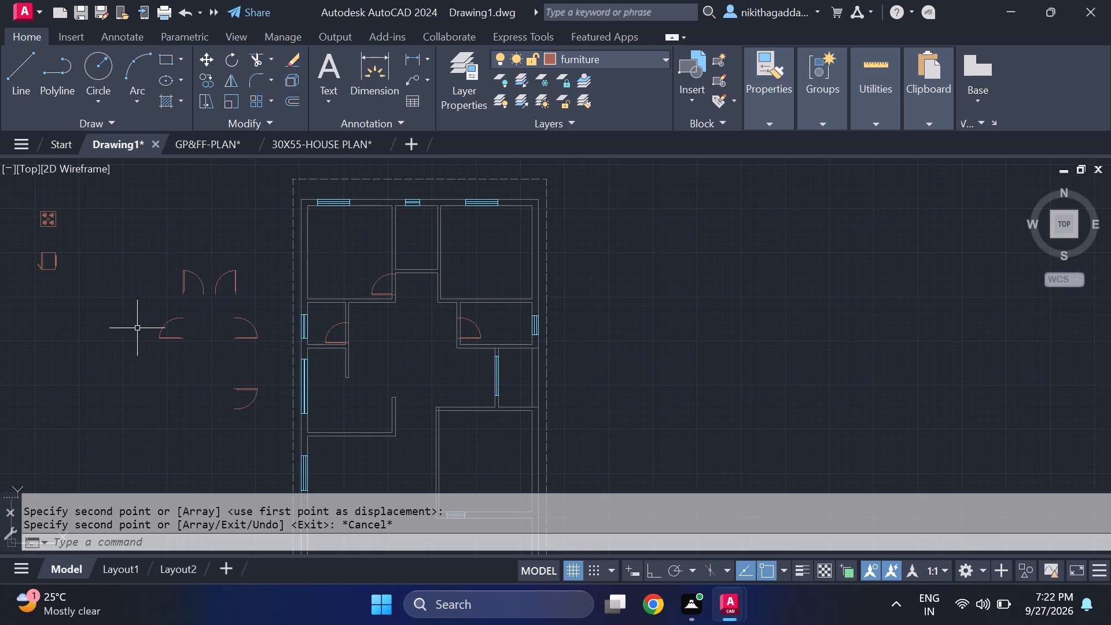
Copy the downward-mirrored door into the large lower right room's left wall, just below its upper left corner.
left_click(256, 375)
left_click(175, 444)
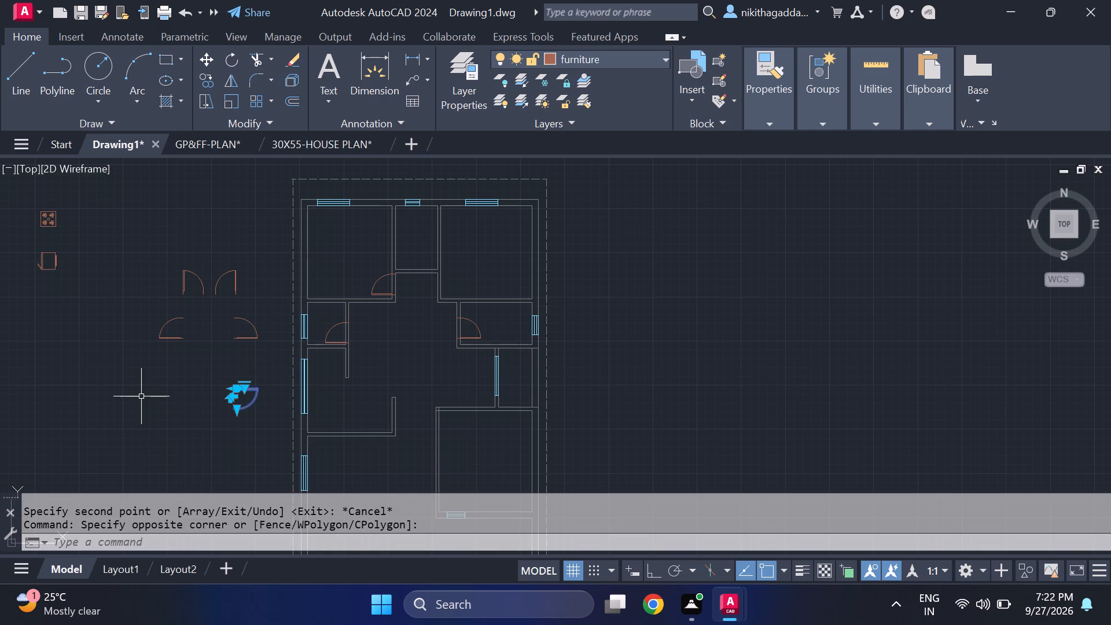
type("co")
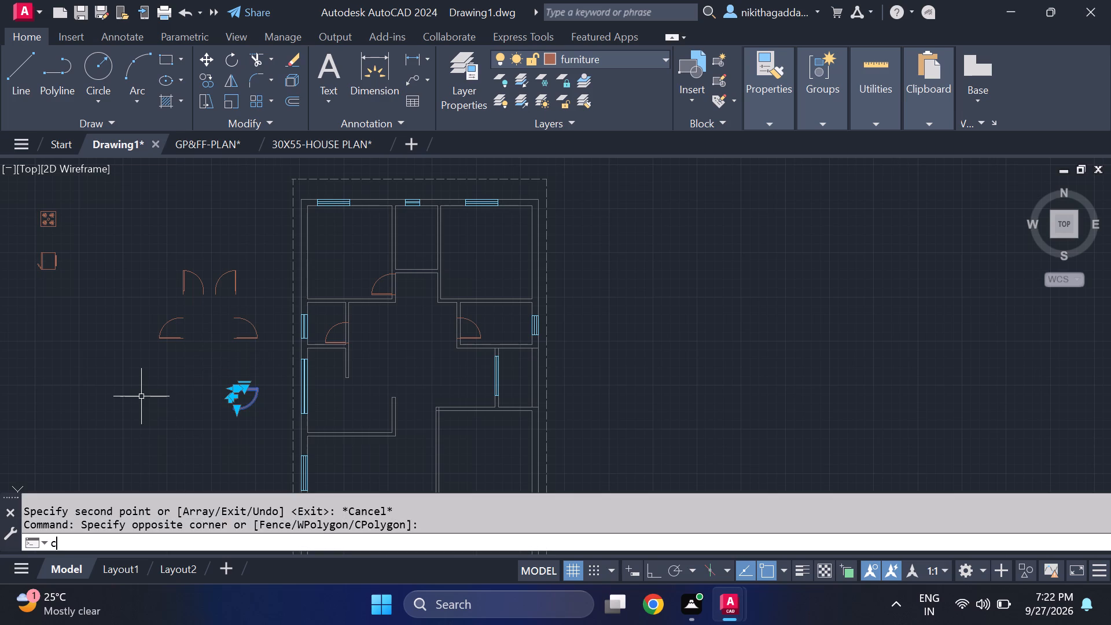
key("Return")
scroll(213, 378, "up", 3)
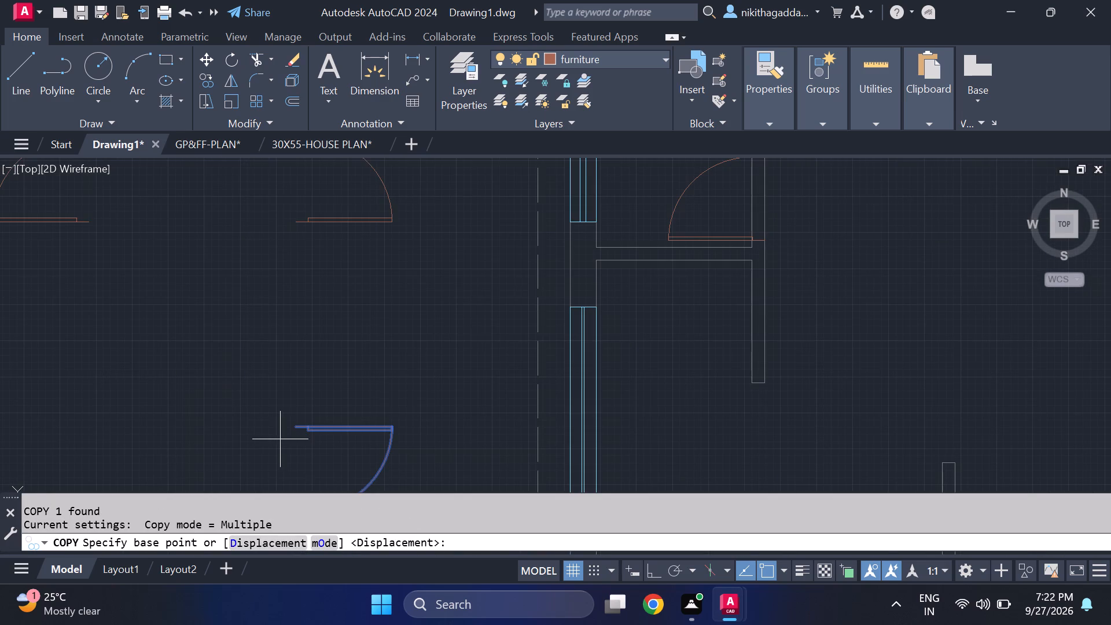
left_click(298, 424)
scroll(605, 279, "down", 3)
middle_click_drag(698, 269, 698, 270)
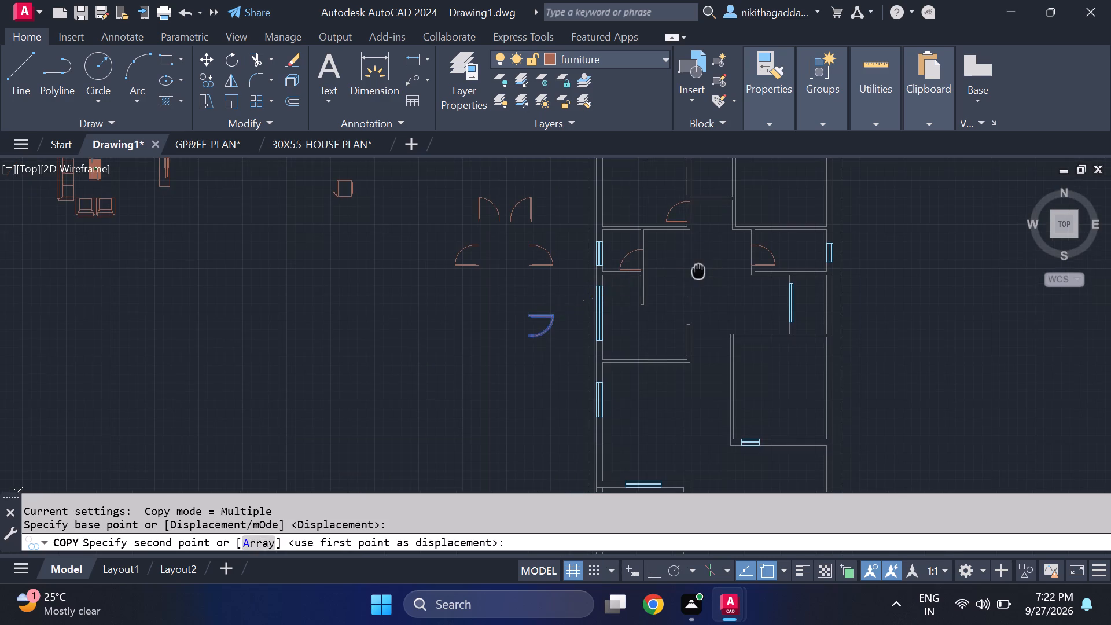
middle_click_drag(698, 270, 235, 369)
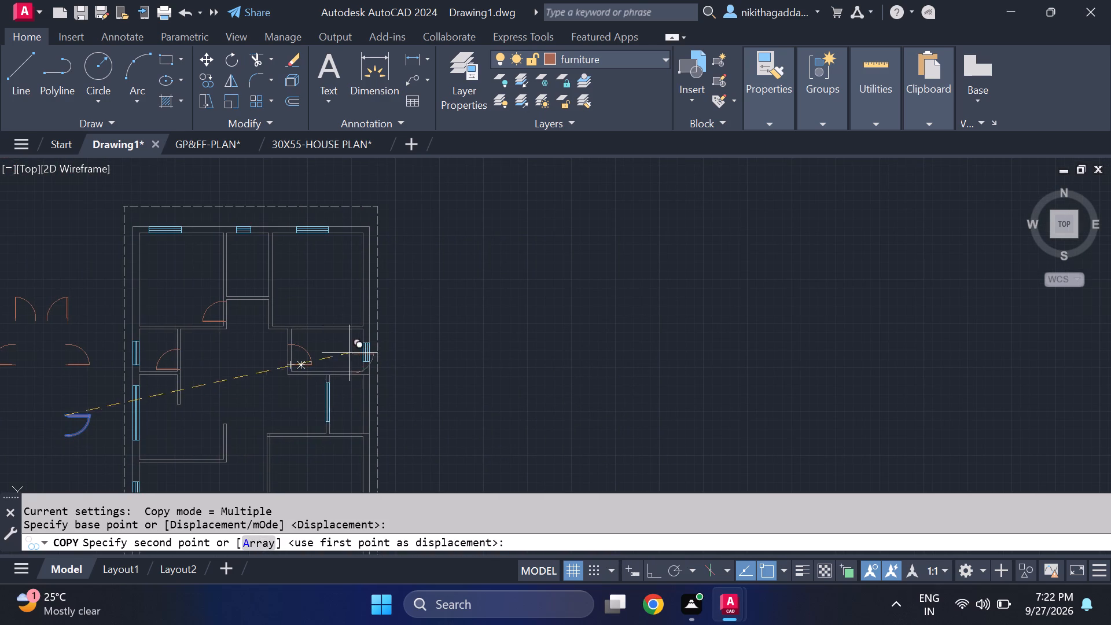
middle_click_drag(311, 412, 312, 392)
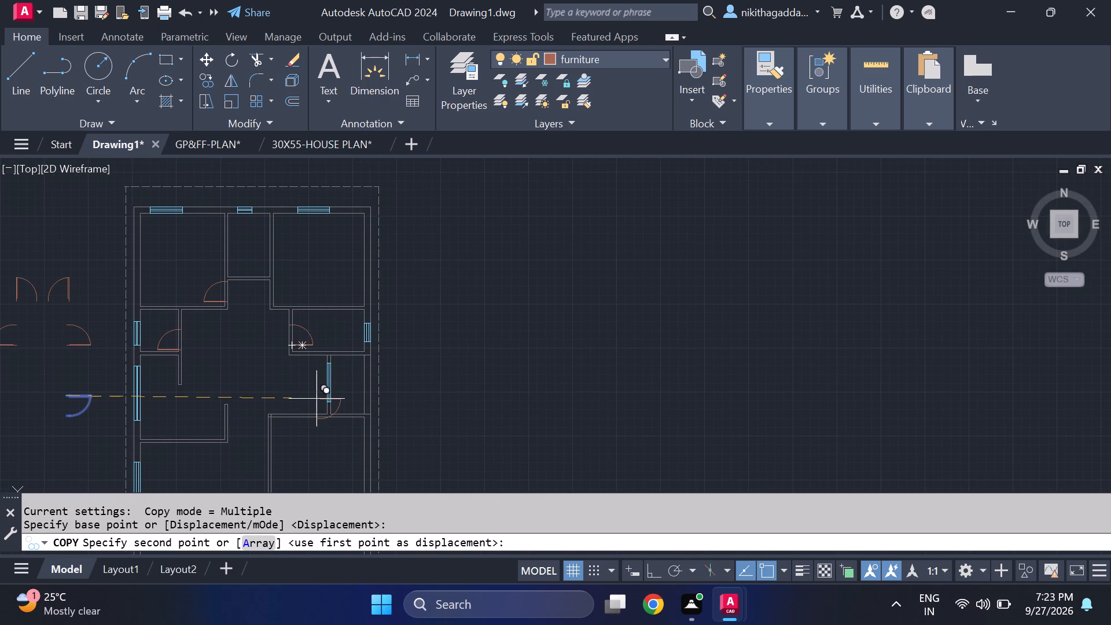
middle_click(317, 399)
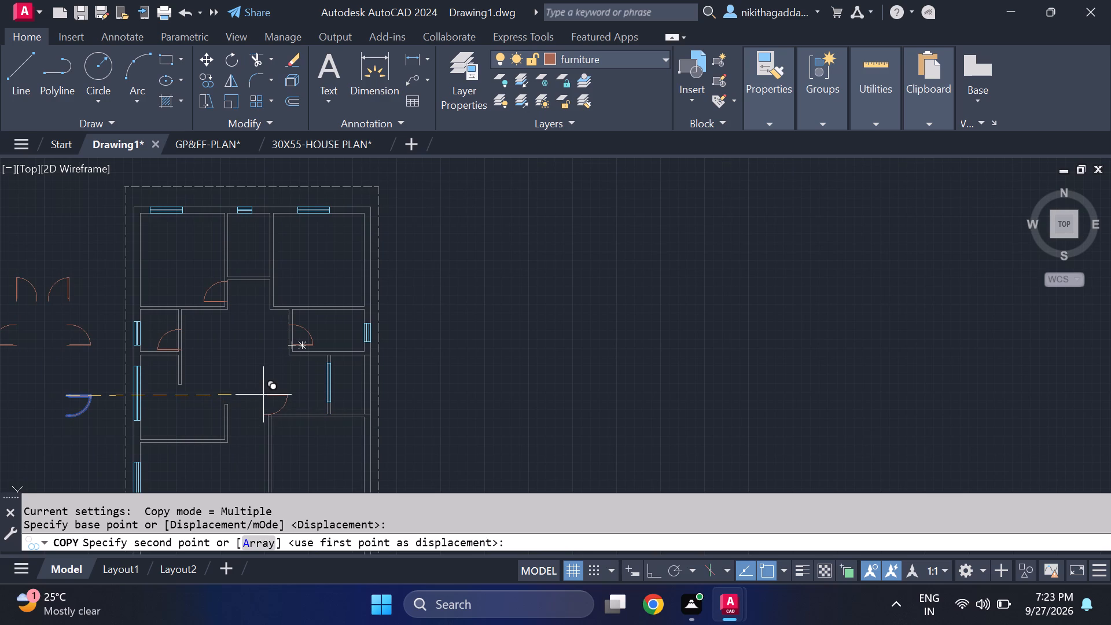
middle_click_drag(268, 386, 243, 293)
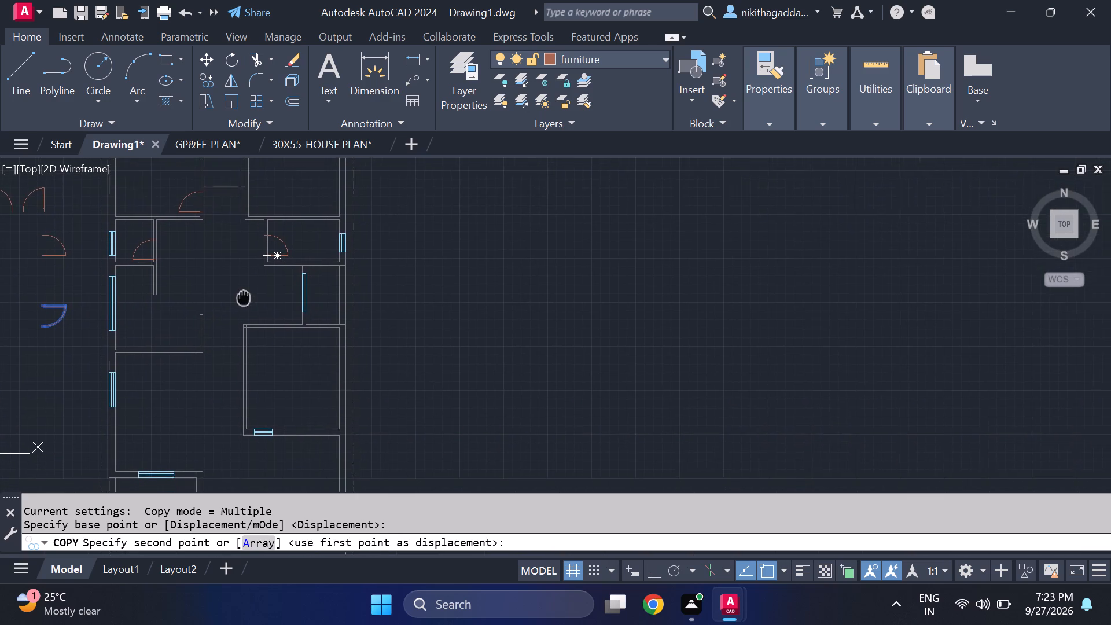
middle_click_drag(243, 293, 241, 286)
scroll(227, 321, "up", 3)
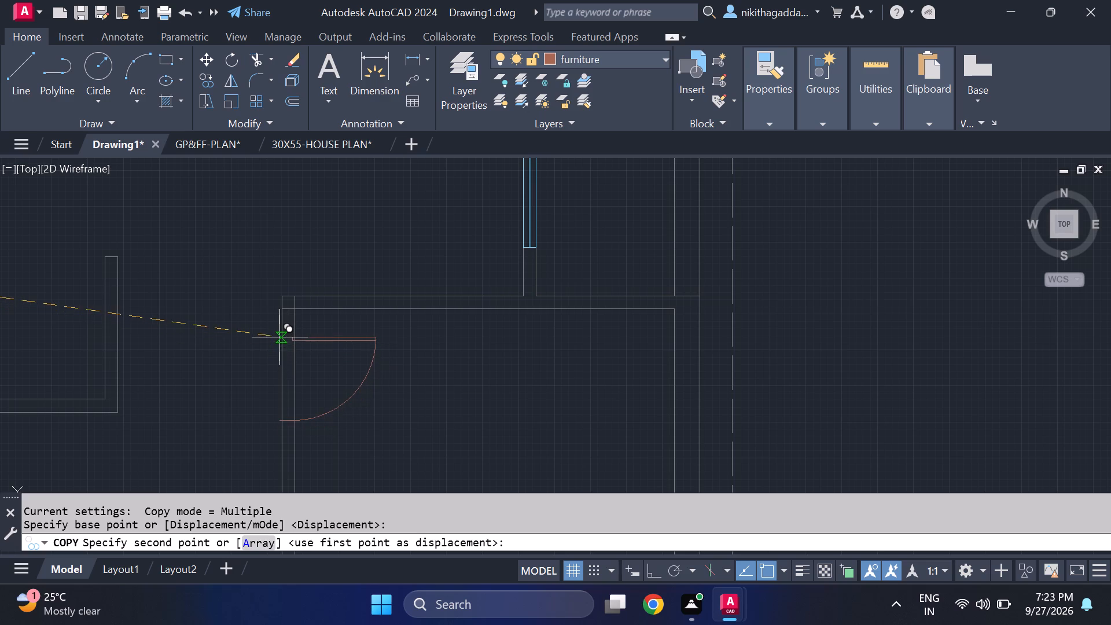
left_click(279, 337)
scroll(474, 301, "down", 4)
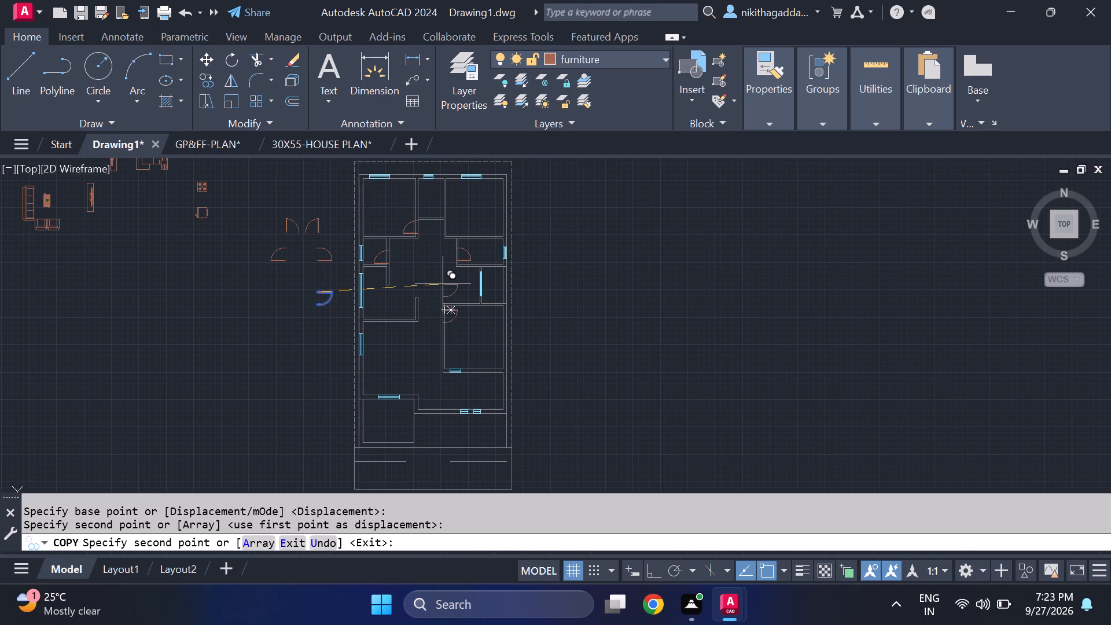
key("Escape")
Move the small right room's door into the upper right room's left wall, just above its lower left corner.
scroll(457, 251, "up", 3)
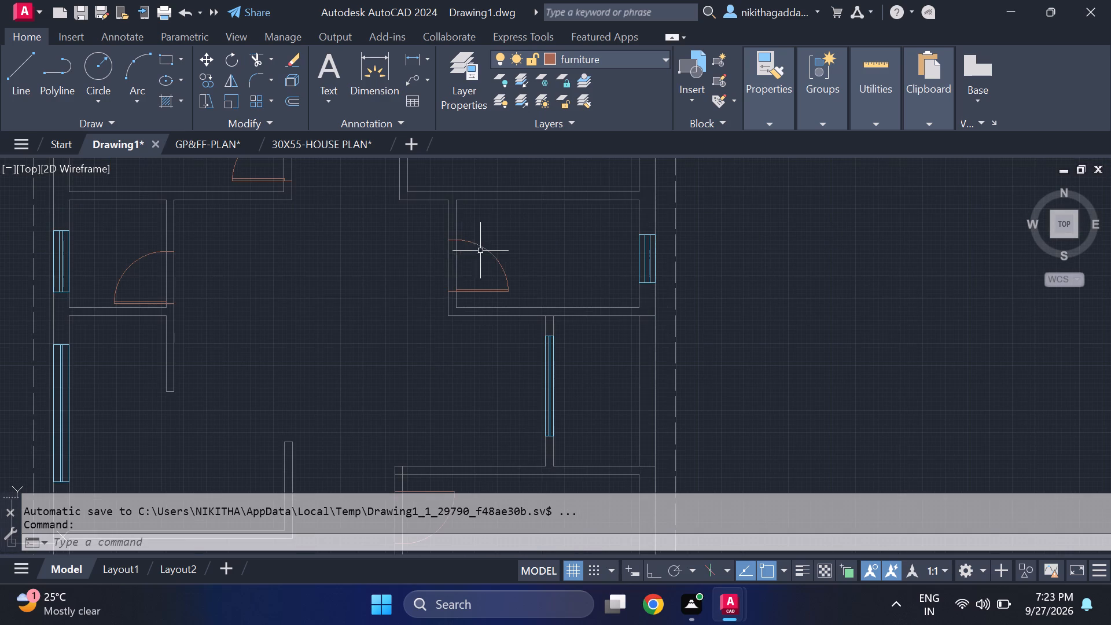
left_click(502, 248)
left_click(484, 273)
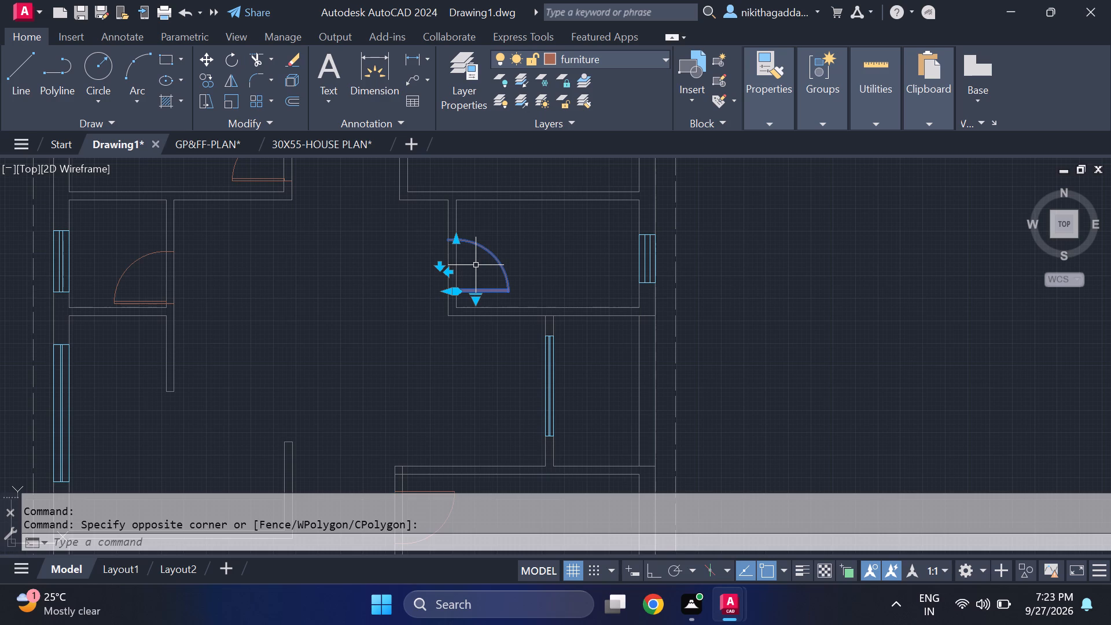
middle_click_drag(476, 264, 404, 373)
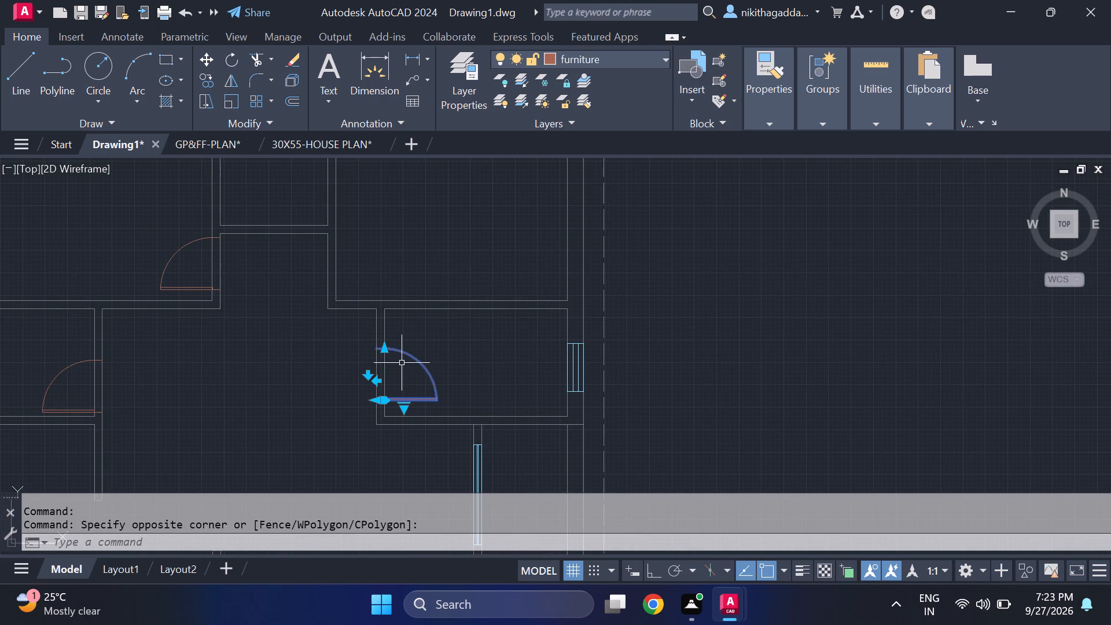
key("m")
key("Return")
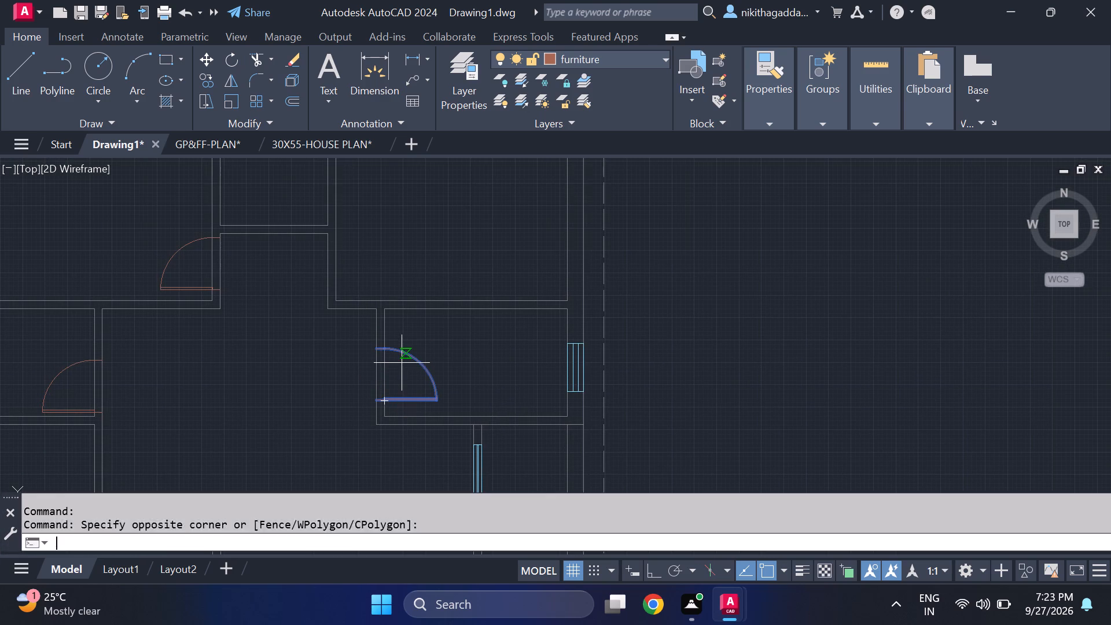
left_click(371, 400)
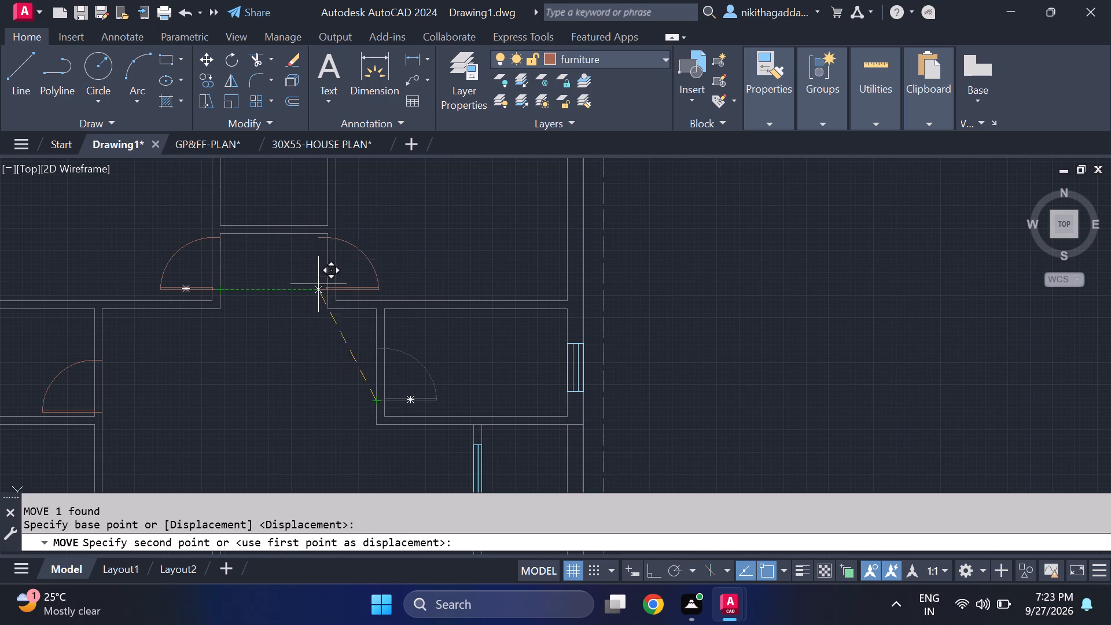
left_click(323, 290)
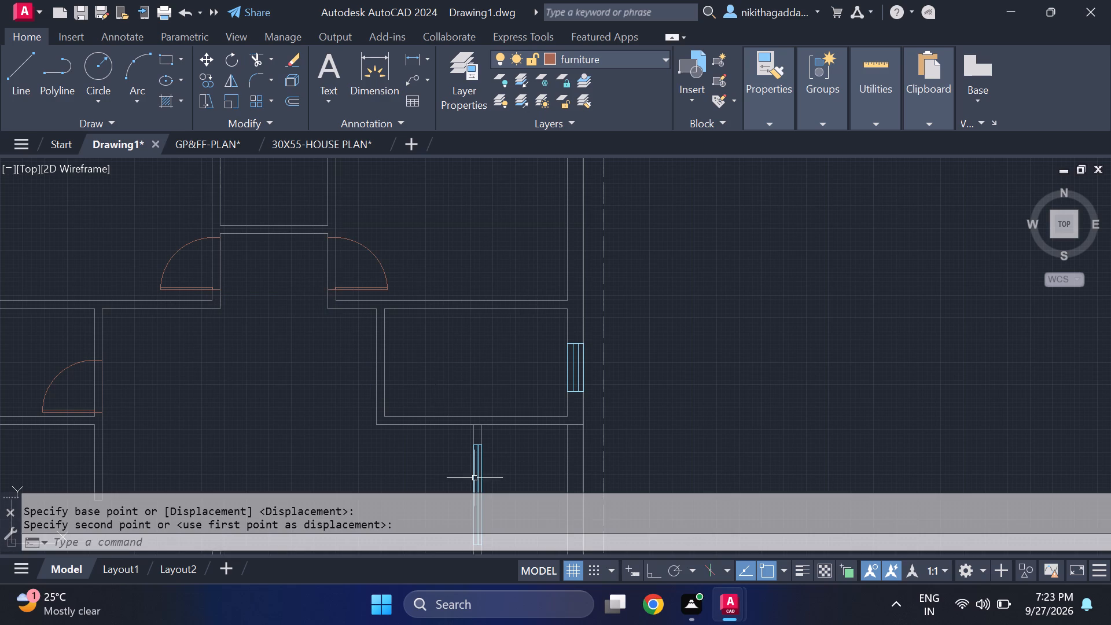
Copy the large lower right room's downward-swinging door into the small right room's left wall, using its hinge corner as base point.
middle_click_drag(470, 475, 416, 300)
left_click(351, 419)
left_click(315, 452)
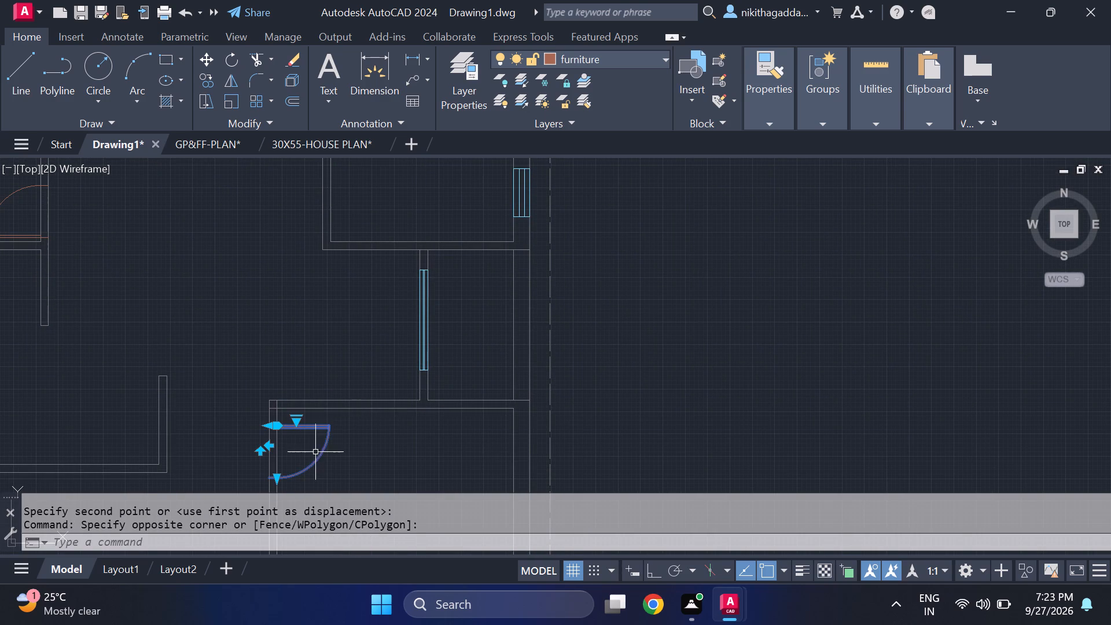
type("co")
key("Return")
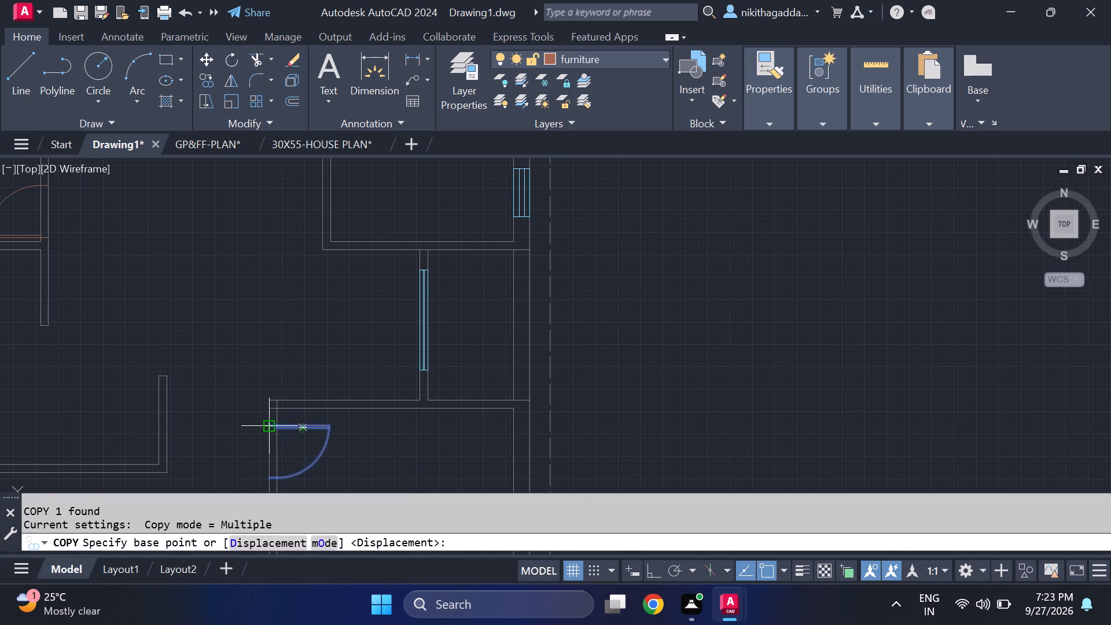
left_click(268, 425)
scroll(334, 285, "down", 1)
middle_click_drag(333, 287, 284, 425)
scroll(266, 387, "up", 1)
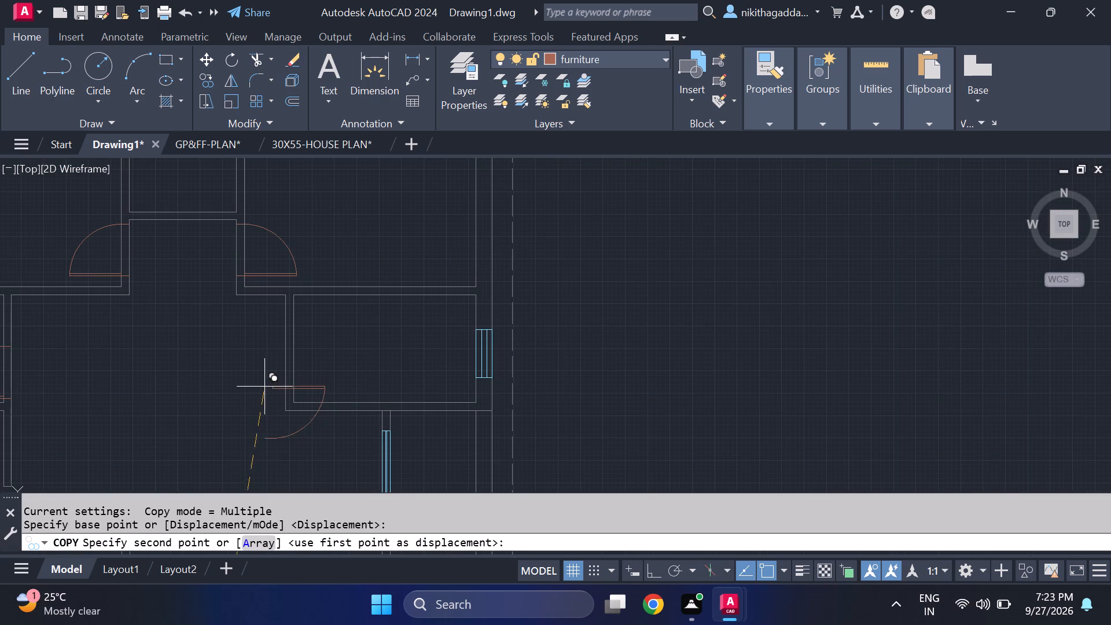
middle_click_drag(79, 359, 113, 334)
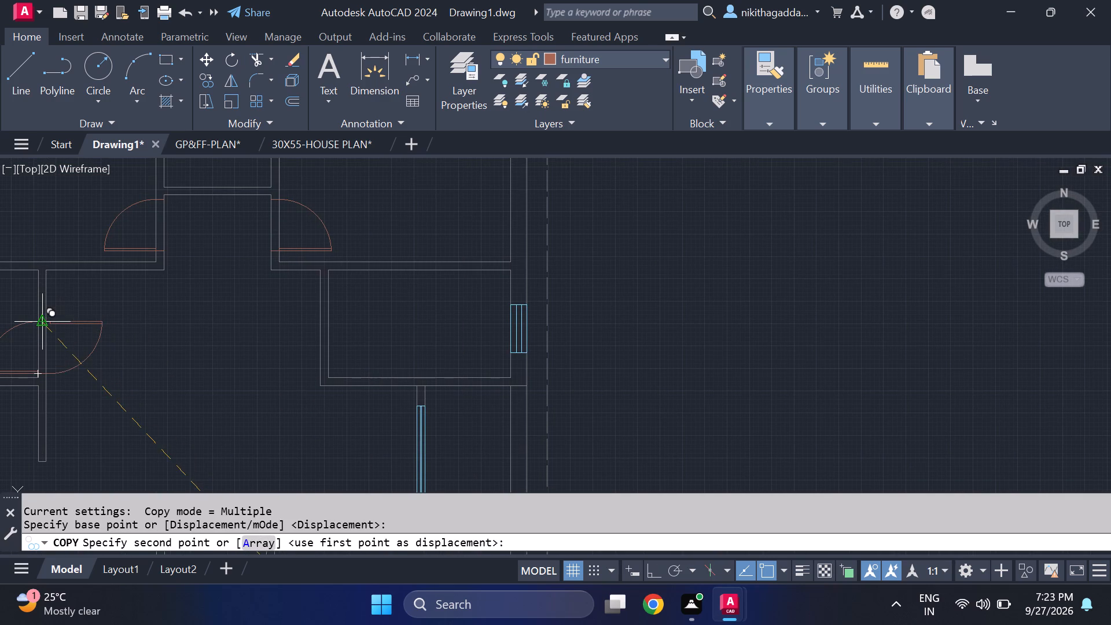
left_click(322, 309)
scroll(392, 350, "down", 3)
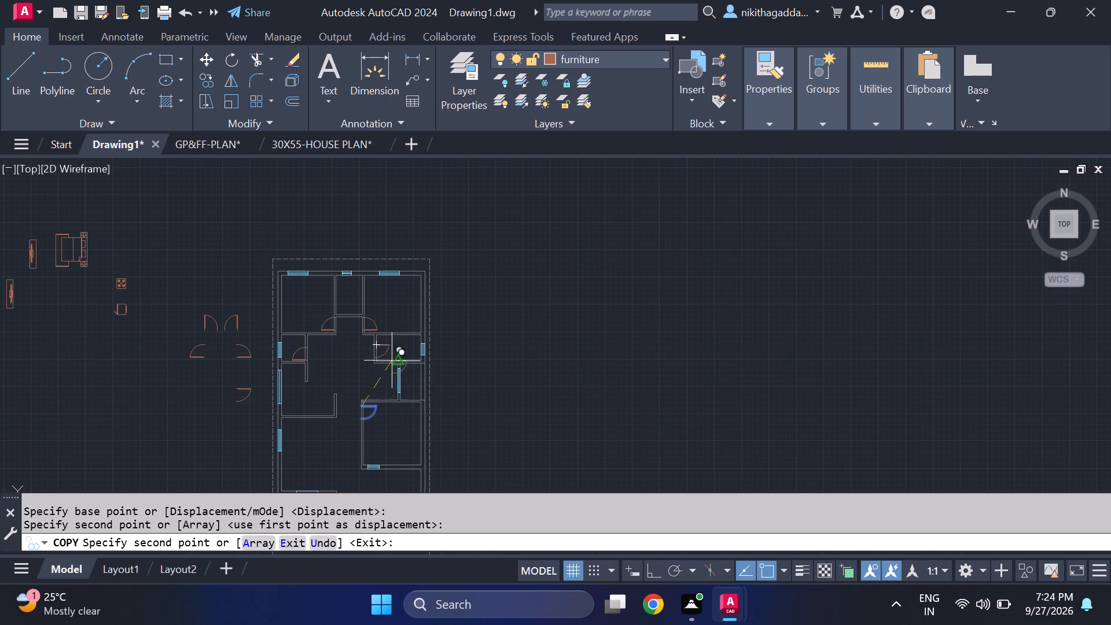
Move the spare upright, left-swinging door into the bottom wall left of the two small windows, using its lower hinge corner as base point.
key("Escape")
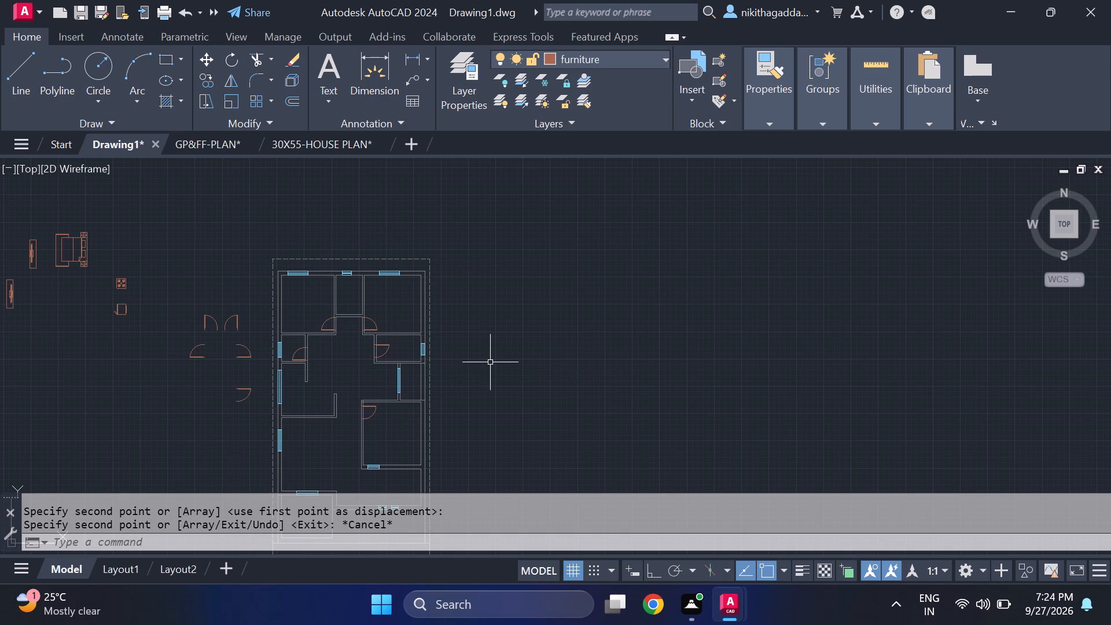
scroll(234, 326, "up", 2)
left_click(253, 306)
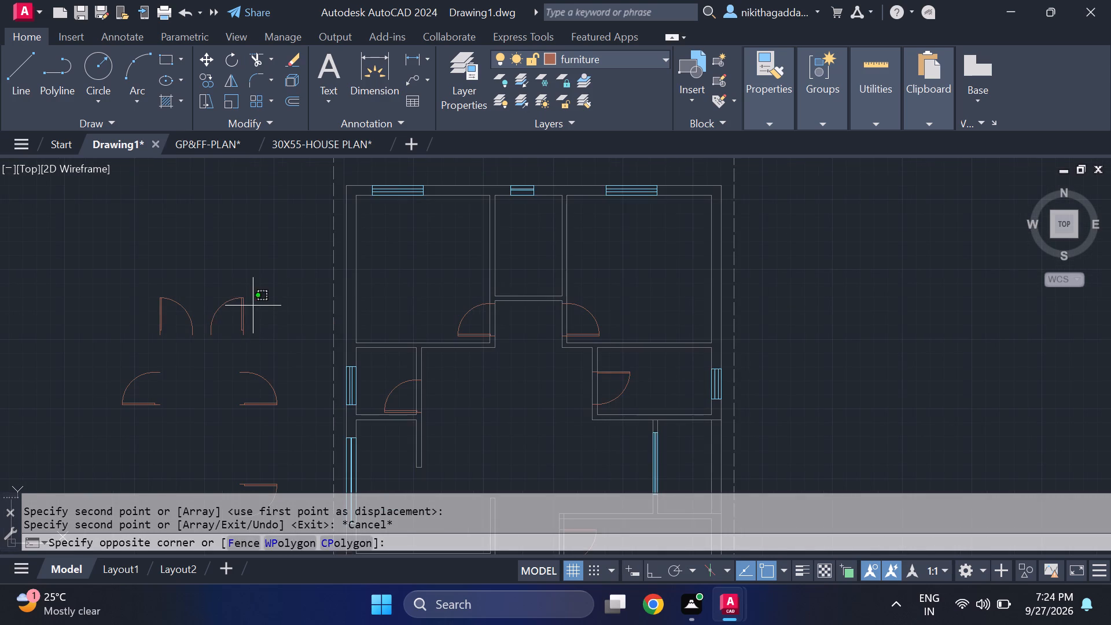
left_click(229, 327)
key("m")
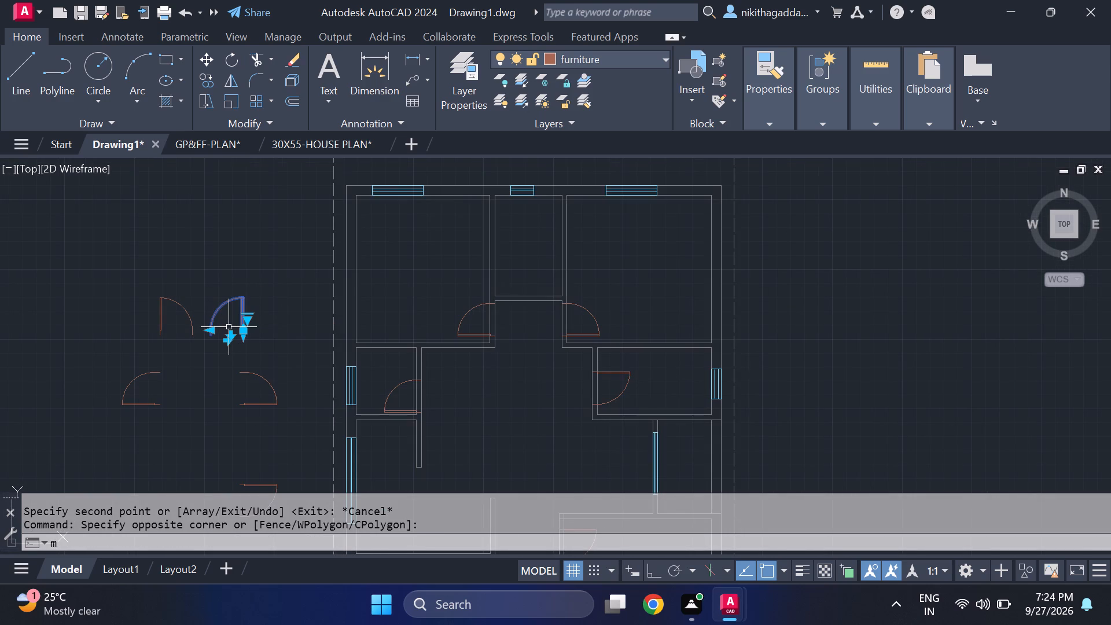
scroll(259, 328, "up", 1)
key("Return")
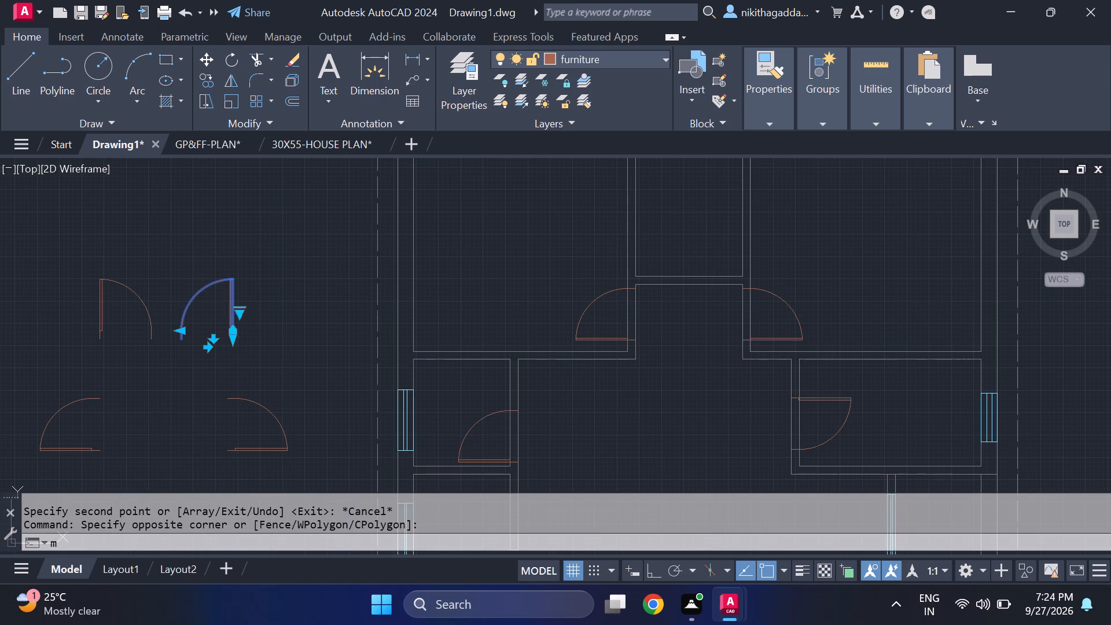
scroll(210, 322, "up", 3)
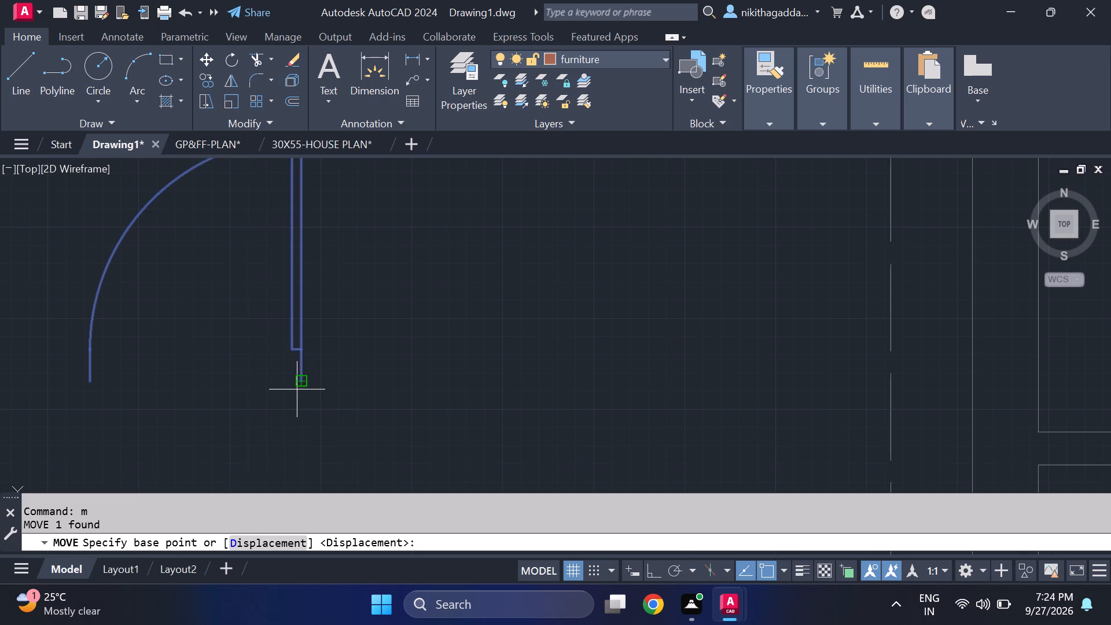
left_click(297, 389)
scroll(468, 443, "down", 4)
middle_click_drag(469, 451, 387, 408)
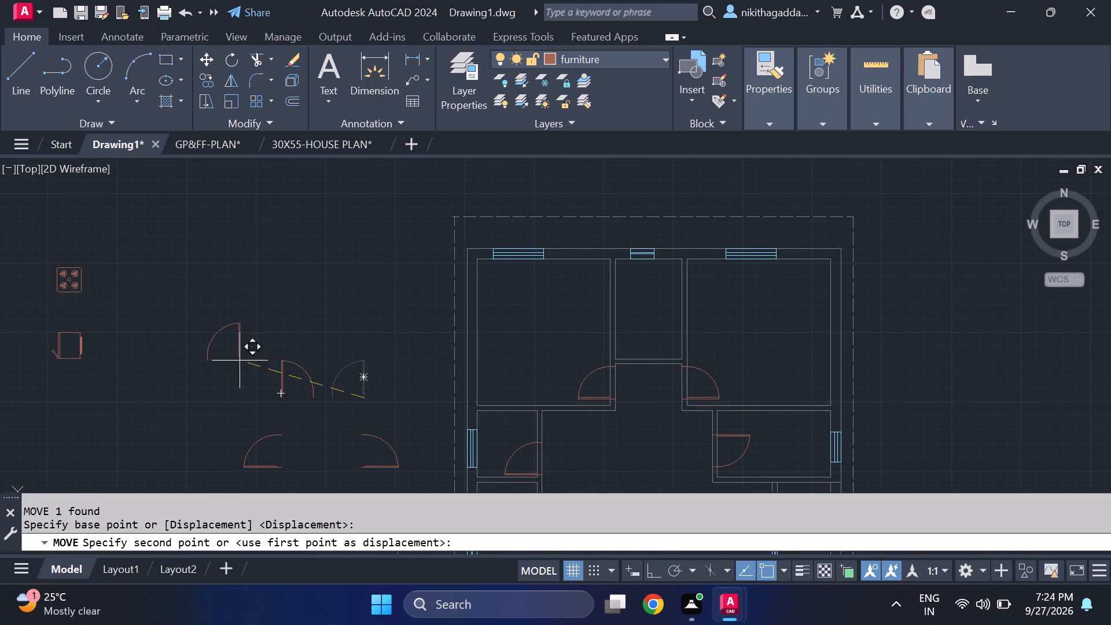
scroll(370, 424, "down", 3)
middle_click_drag(485, 430, 415, 350)
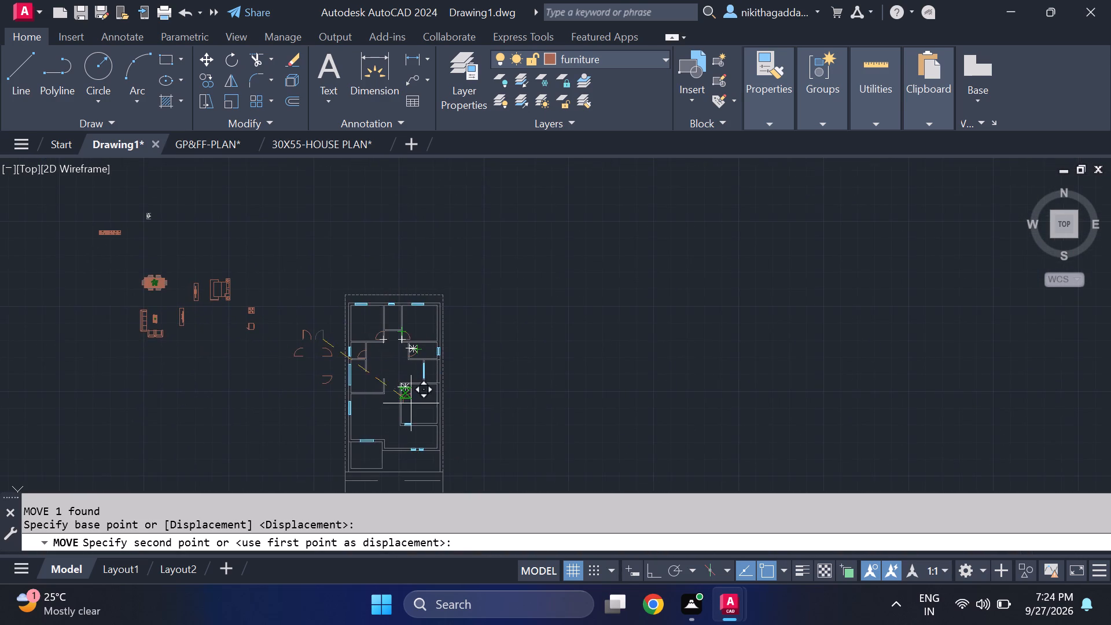
middle_click_drag(411, 404, 345, 300)
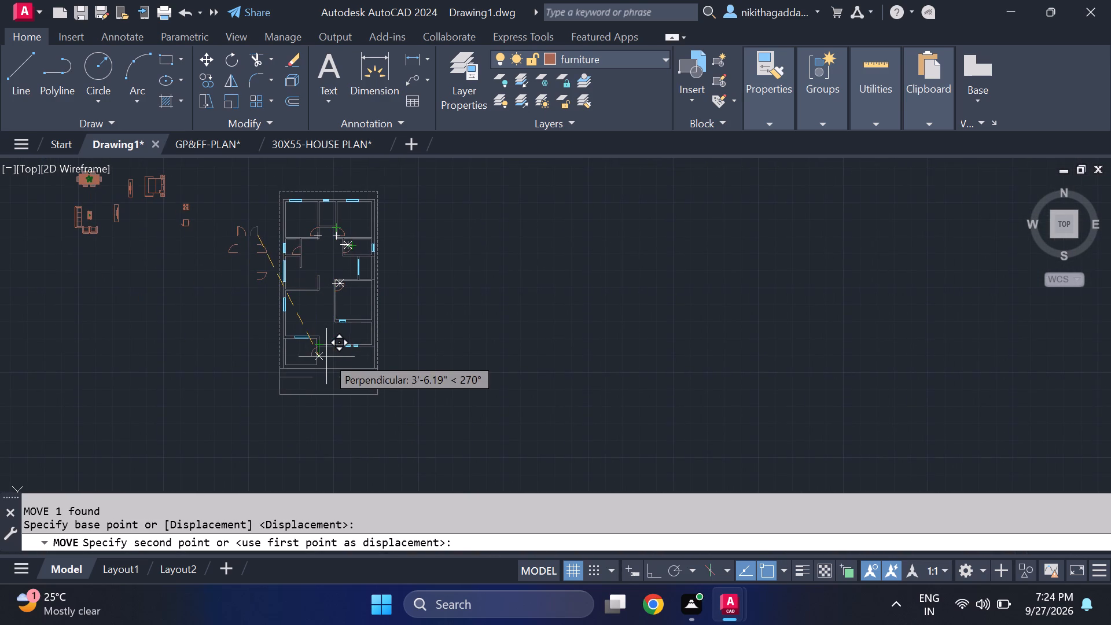
scroll(337, 345, "up", 2)
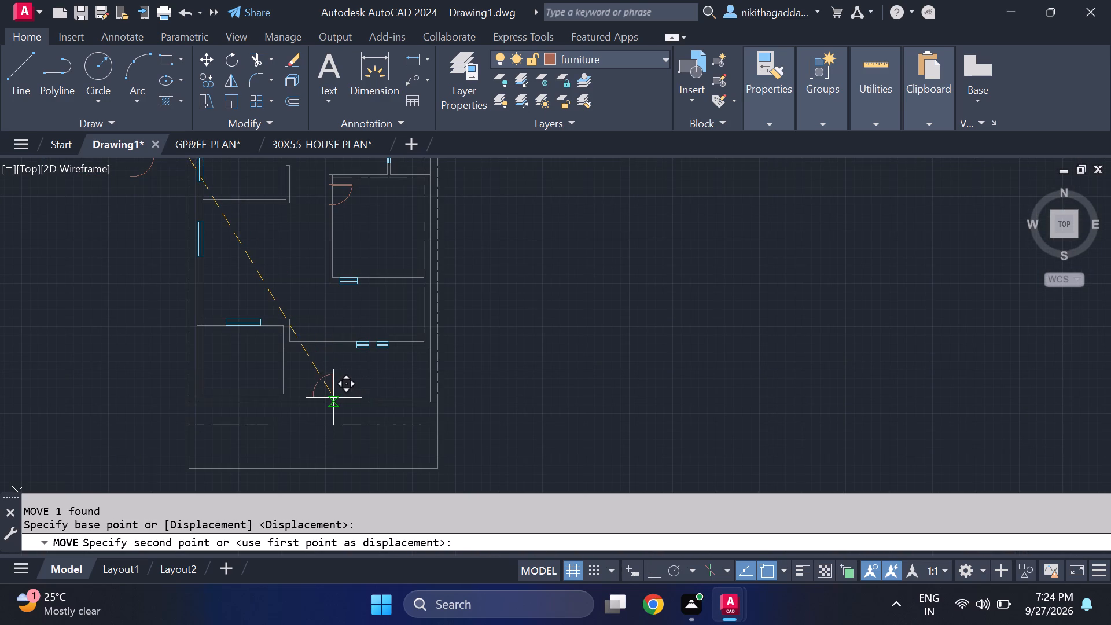
scroll(343, 339, "up", 3)
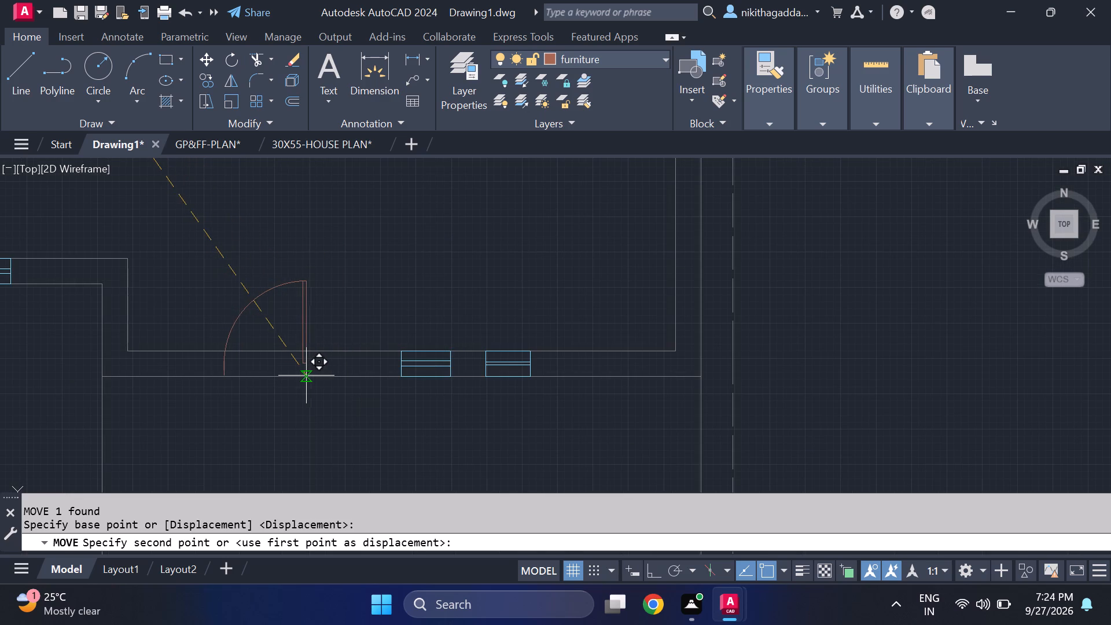
left_click(307, 376)
Scale the bottom-wall door up slightly by eye, using its lower hinge corner as base point.
scroll(411, 325, "down", 5)
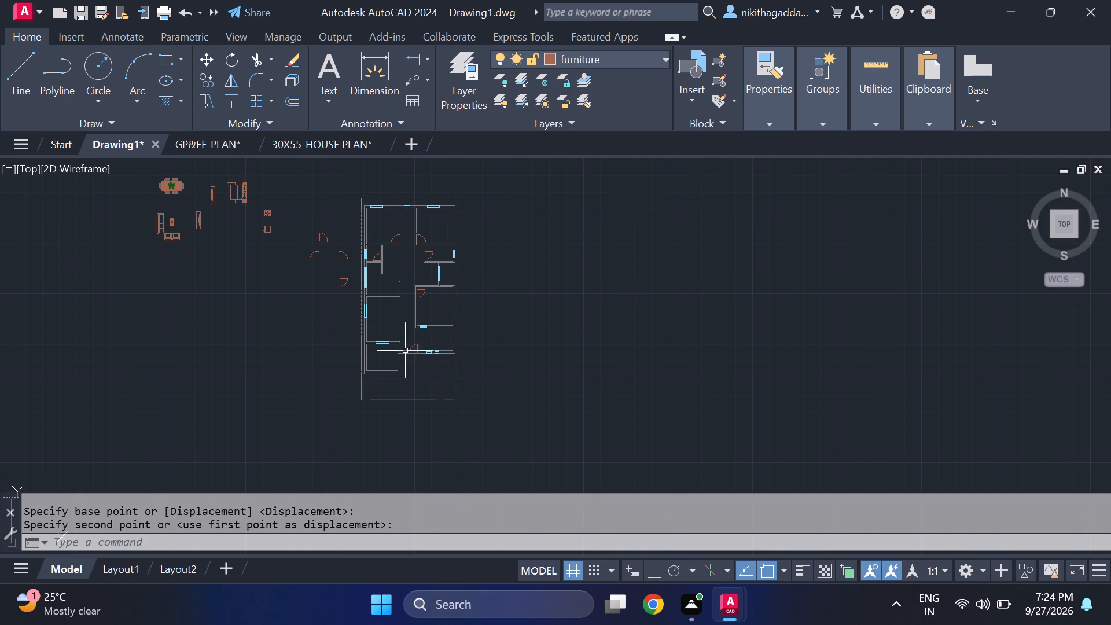
scroll(403, 346, "up", 5)
scroll(439, 360, "down", 3)
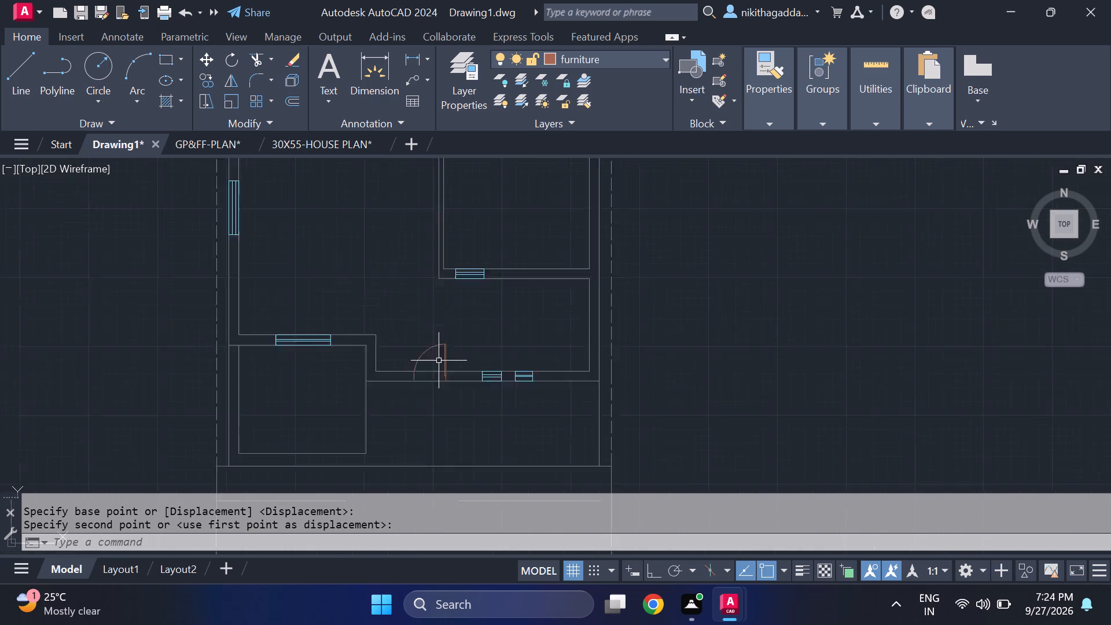
scroll(438, 361, "down", 2)
scroll(420, 362, "up", 2)
scroll(523, 341, "up", 3)
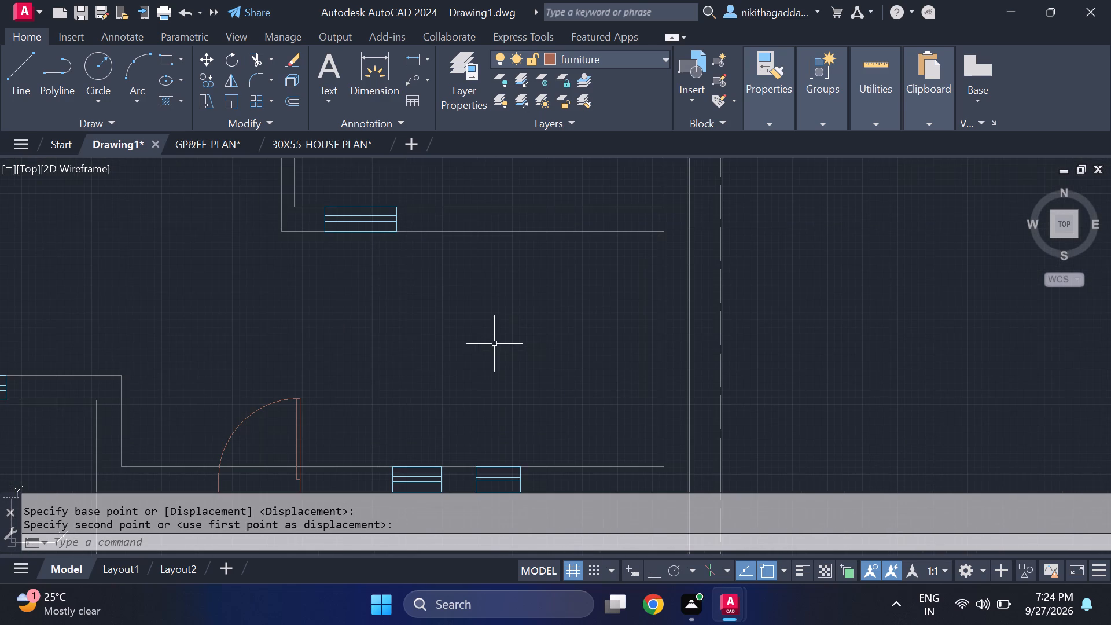
left_click_drag(362, 378, 334, 391)
left_click(264, 410)
type("scale")
key("Return")
middle_click_drag(266, 414, 253, 402)
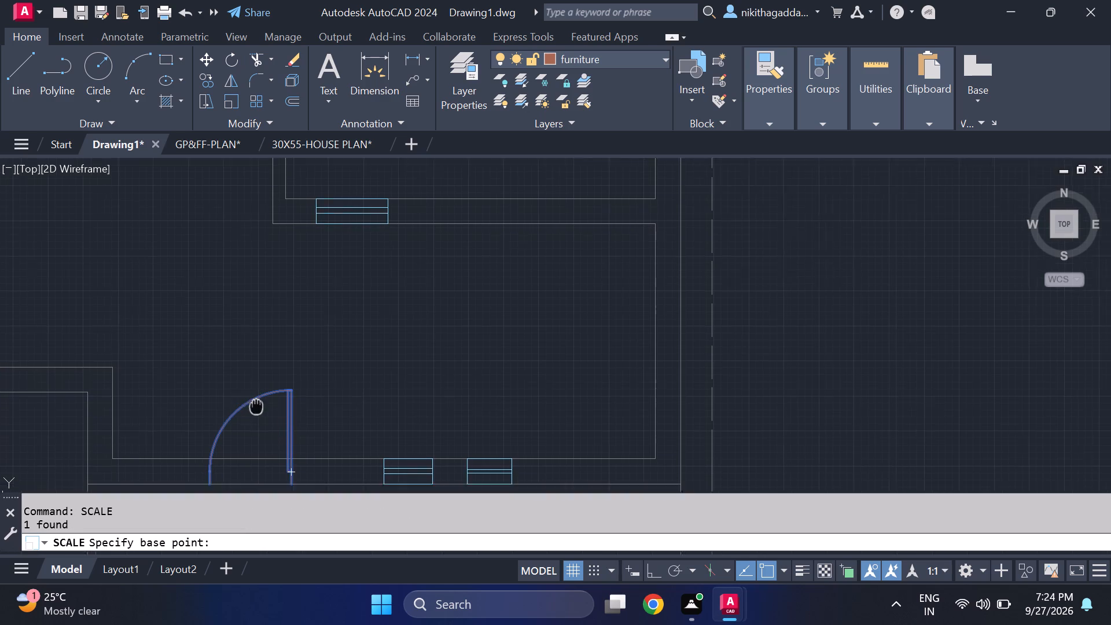
middle_click_drag(253, 402, 244, 355)
left_click(275, 435)
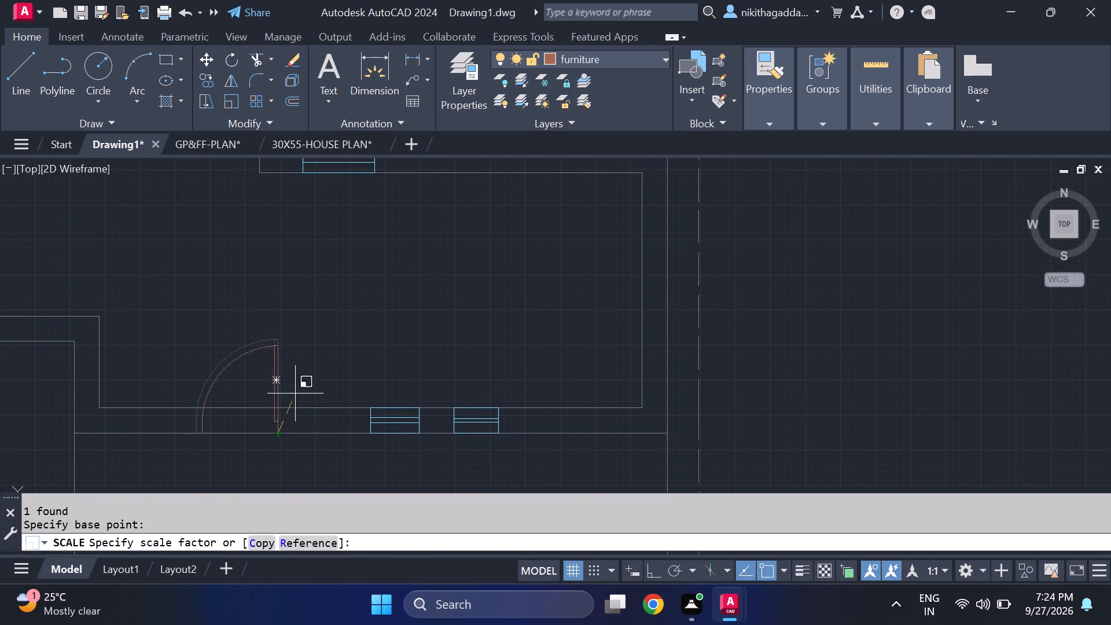
left_click(296, 383)
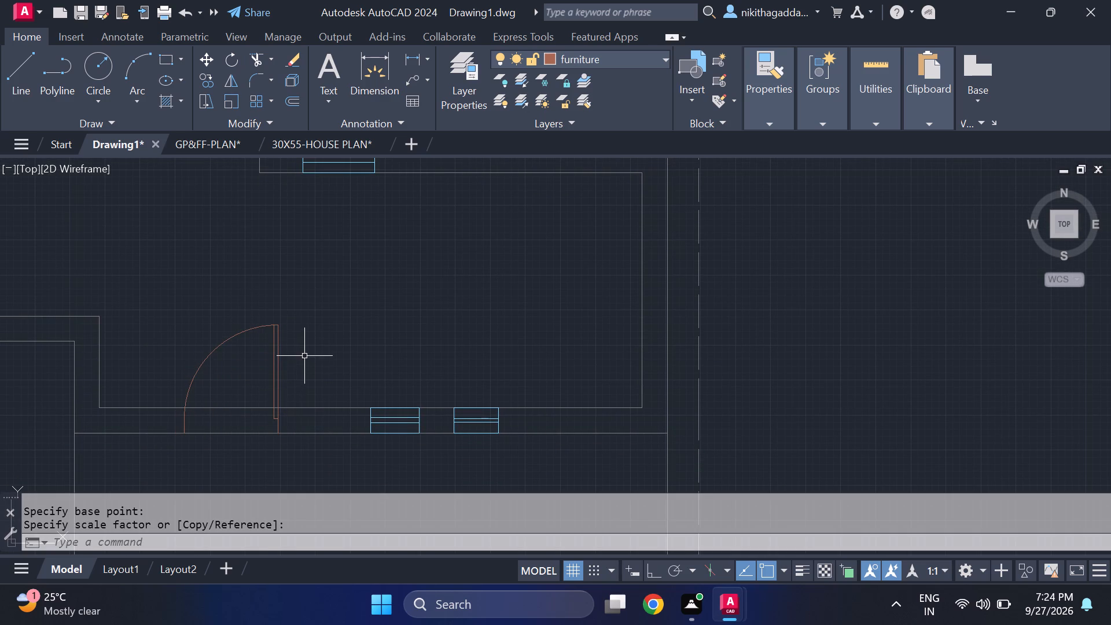
Delete the four spare door blocks standing between the furniture and the house plan.
scroll(283, 367, "down", 5)
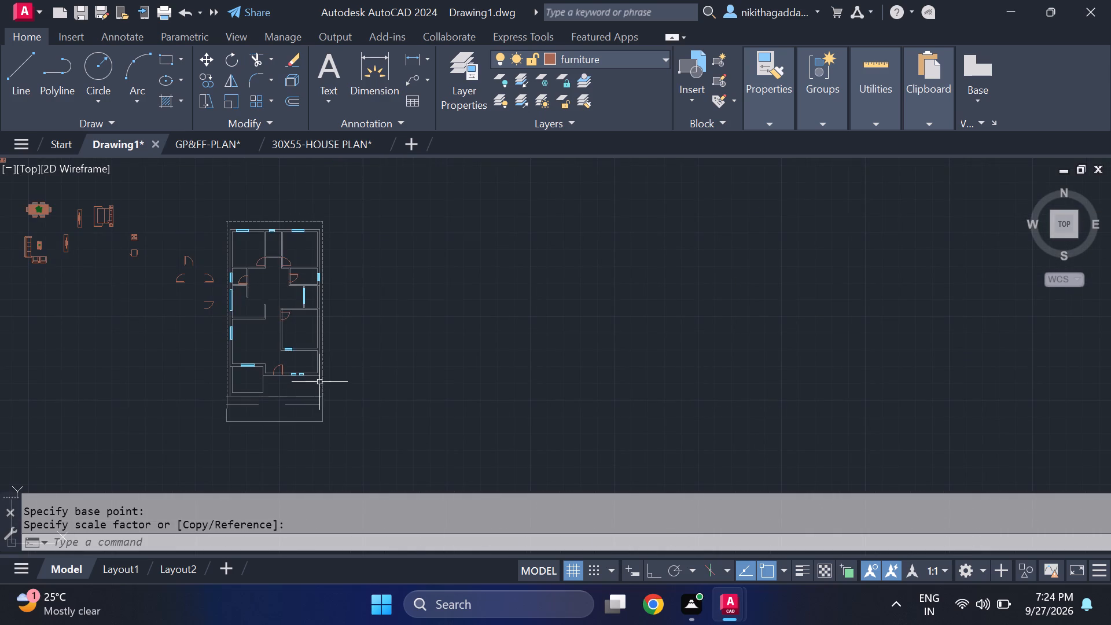
scroll(319, 382, "up", 1)
middle_click_drag(206, 377, 307, 483)
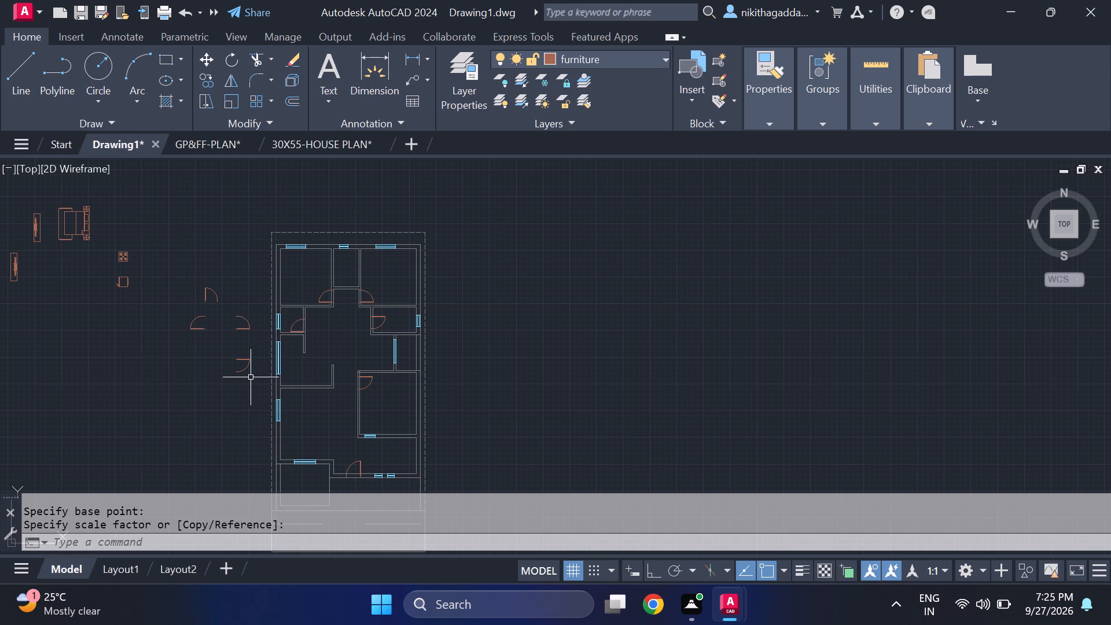
left_click(233, 287)
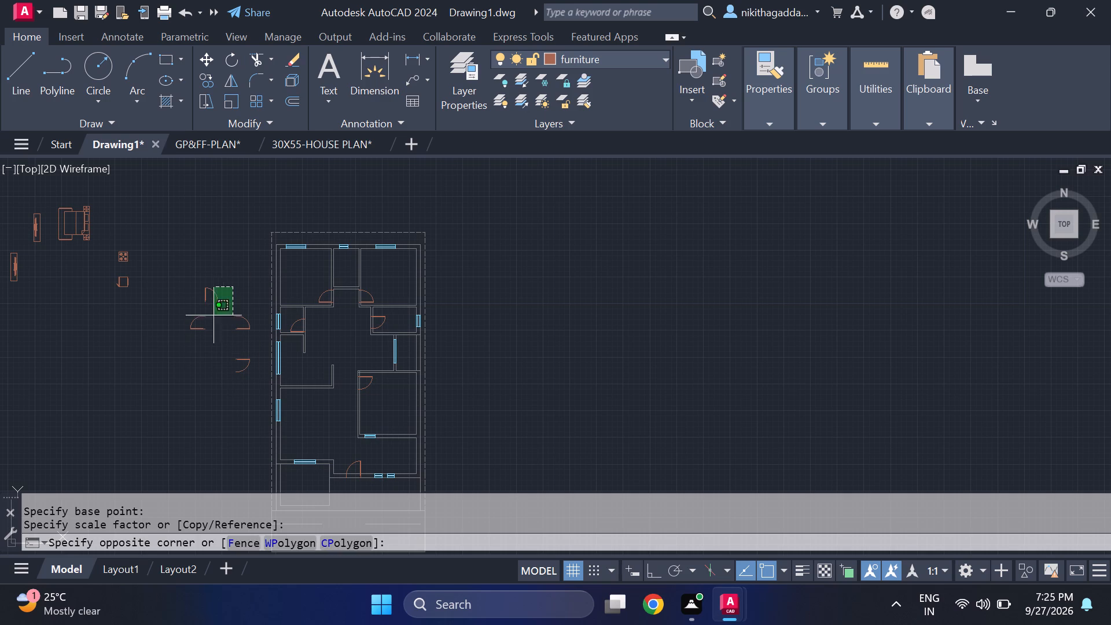
left_click(142, 380)
left_click(243, 307)
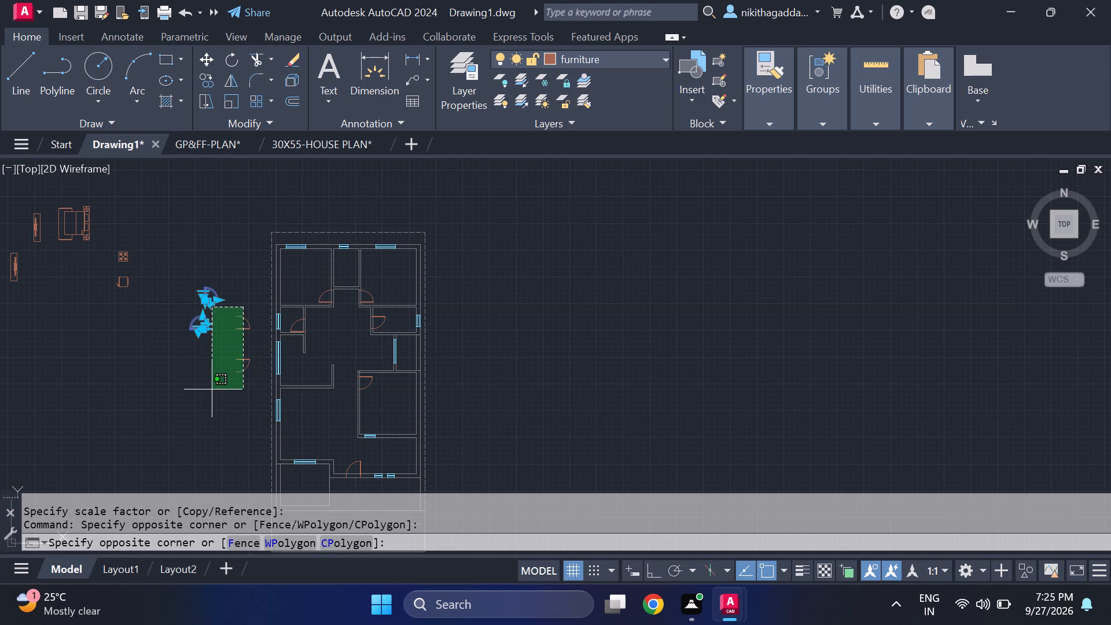
left_click(204, 402)
key("Delete")
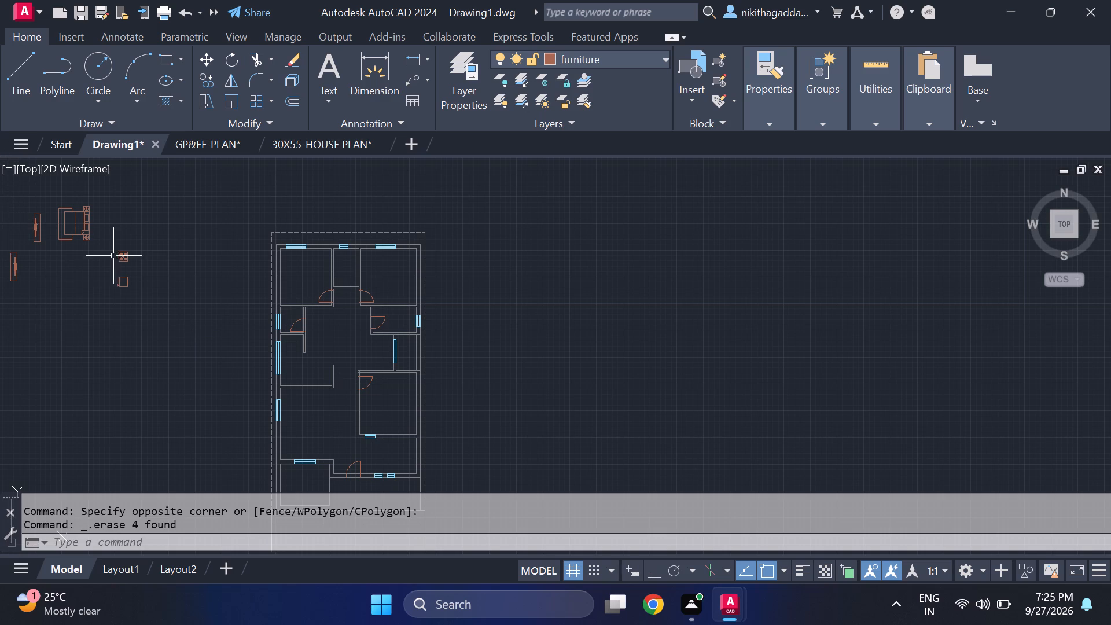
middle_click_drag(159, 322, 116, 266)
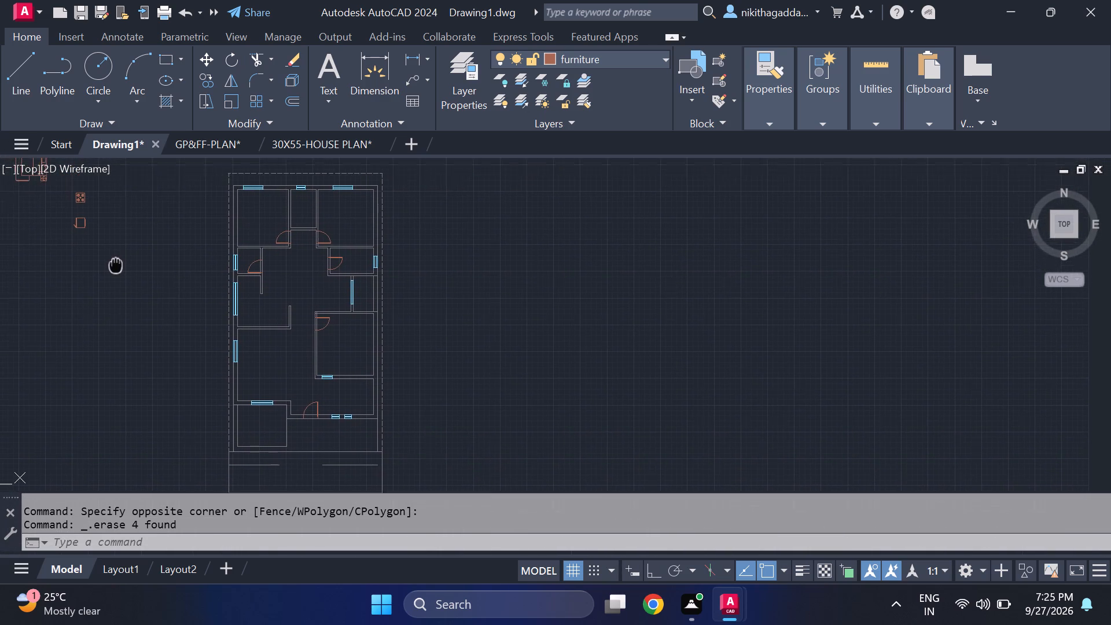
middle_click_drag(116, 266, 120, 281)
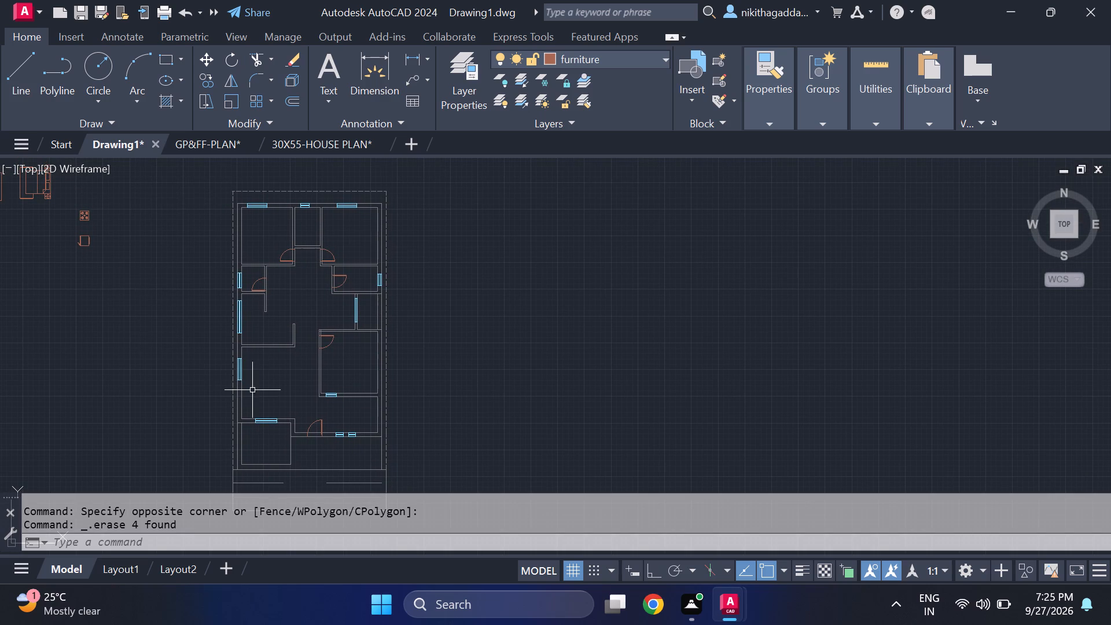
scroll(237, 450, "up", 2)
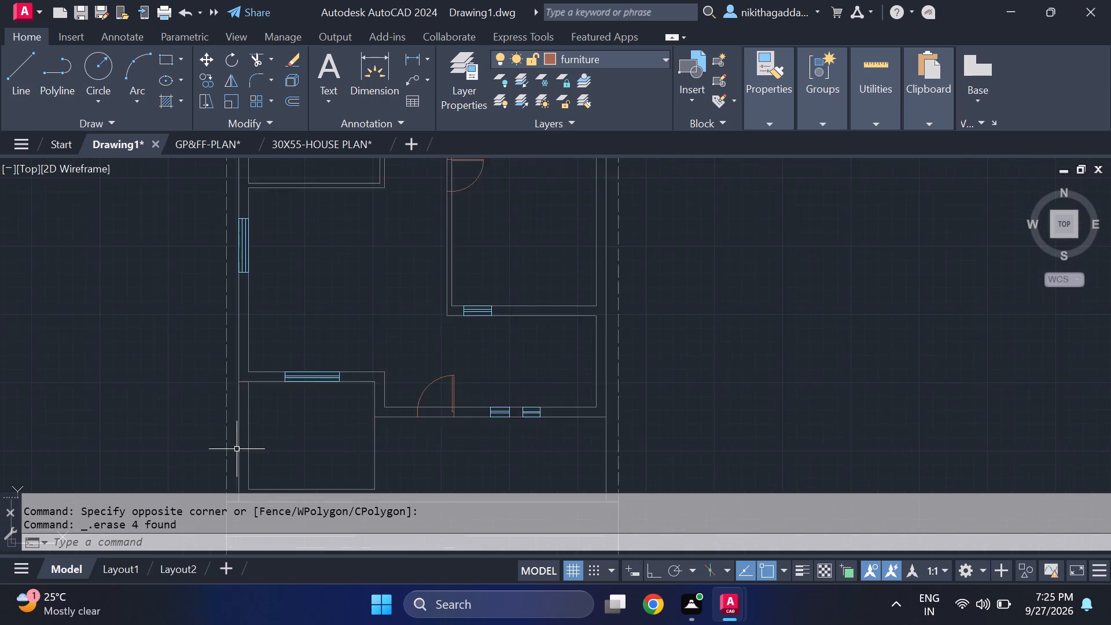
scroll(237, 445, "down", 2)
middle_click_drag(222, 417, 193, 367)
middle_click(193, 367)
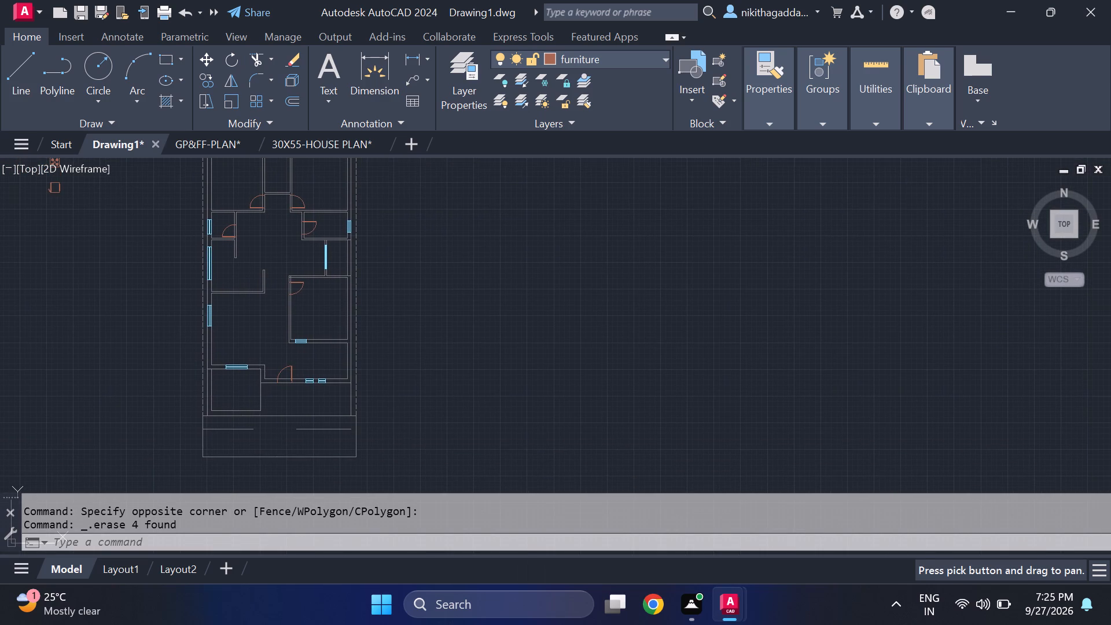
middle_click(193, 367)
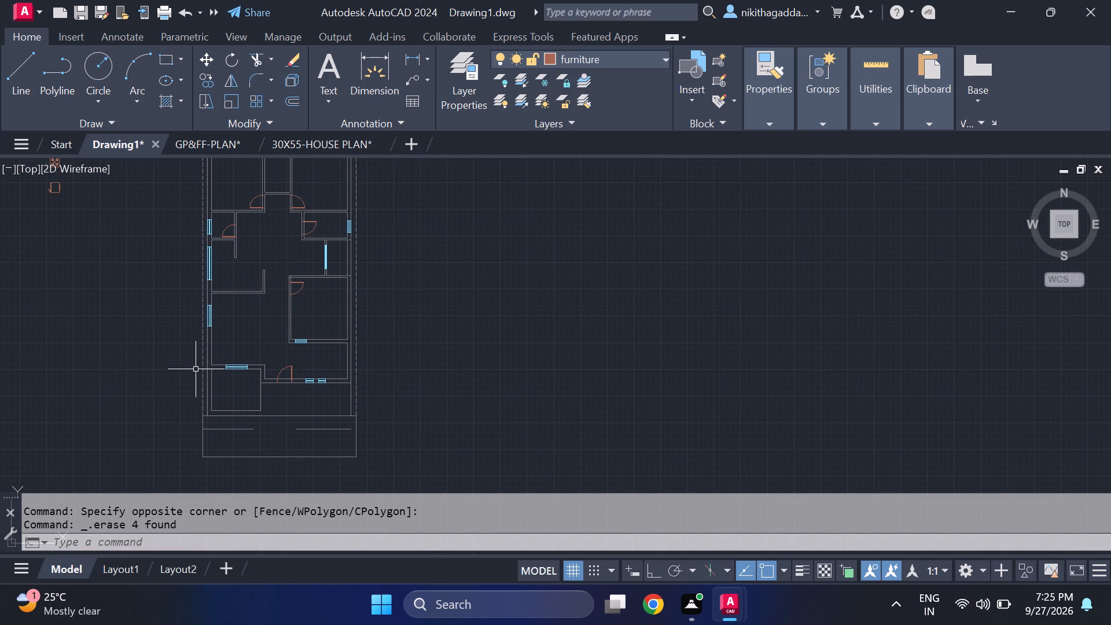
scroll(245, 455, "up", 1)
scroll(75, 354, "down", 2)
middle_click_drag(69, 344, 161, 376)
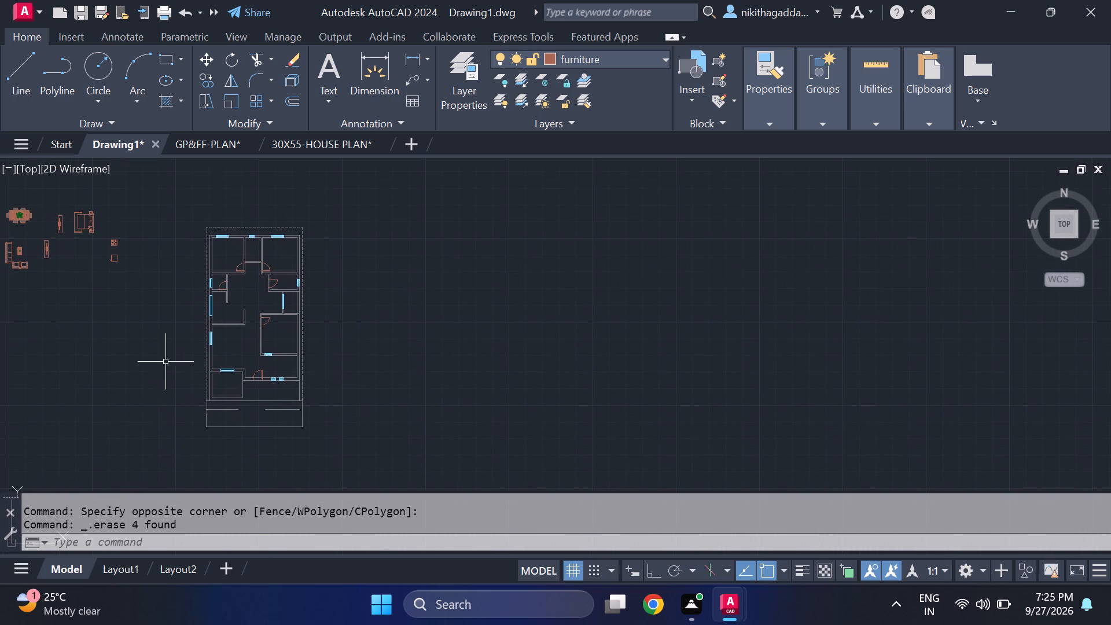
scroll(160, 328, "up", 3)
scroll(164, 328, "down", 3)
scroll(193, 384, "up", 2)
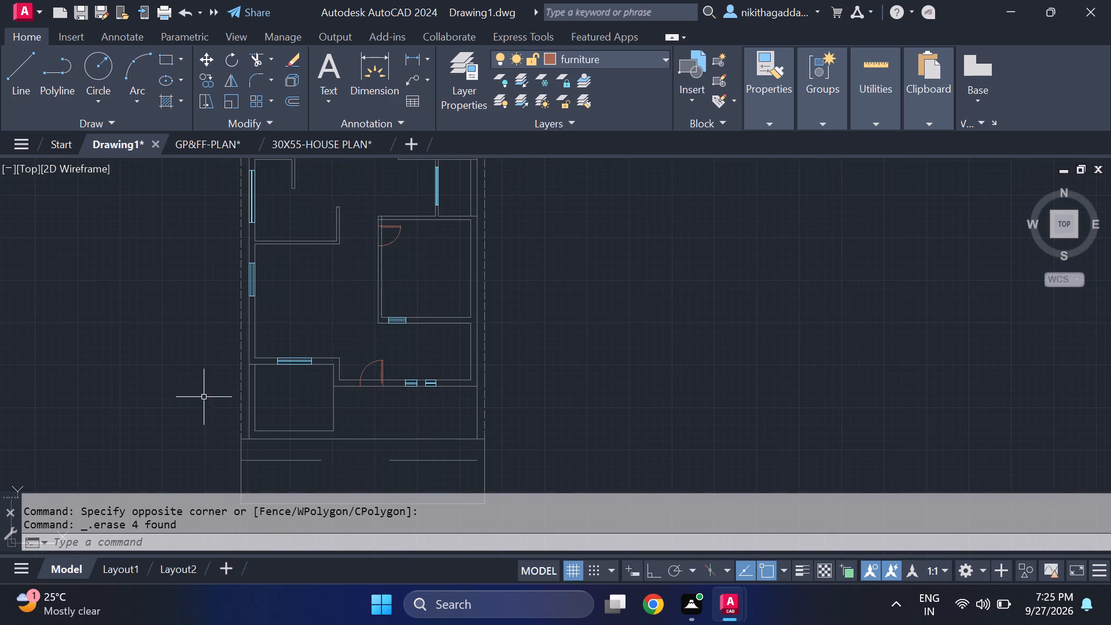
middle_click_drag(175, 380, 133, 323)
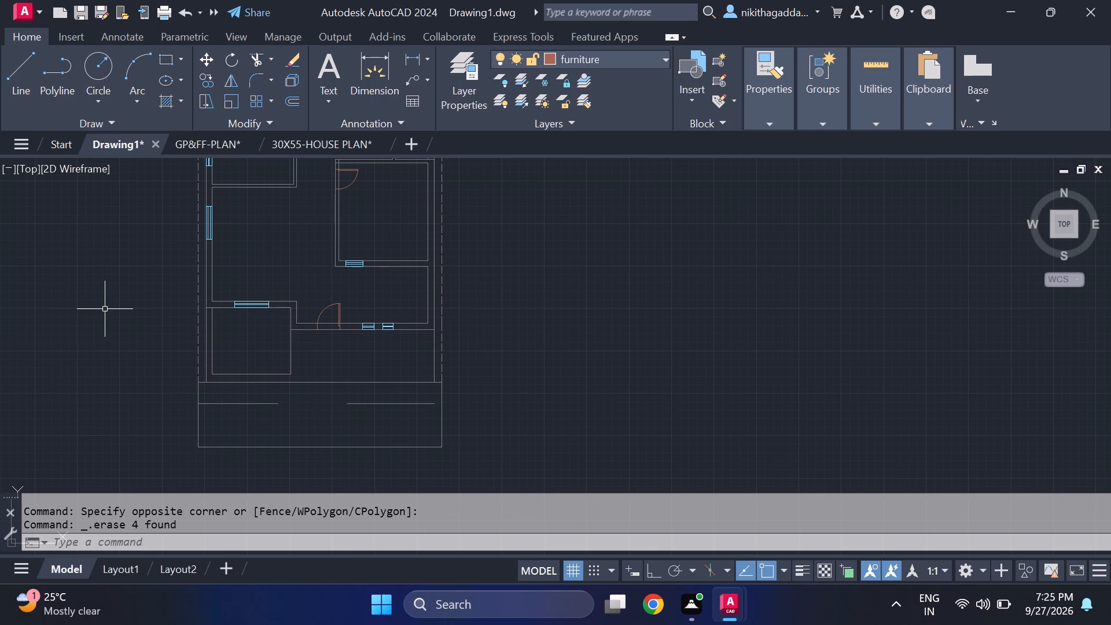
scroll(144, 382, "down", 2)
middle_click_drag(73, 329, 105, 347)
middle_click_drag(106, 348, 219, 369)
Trim the inner wall line across the door opening in the large lower right room's left wall.
scroll(313, 347, "up", 1)
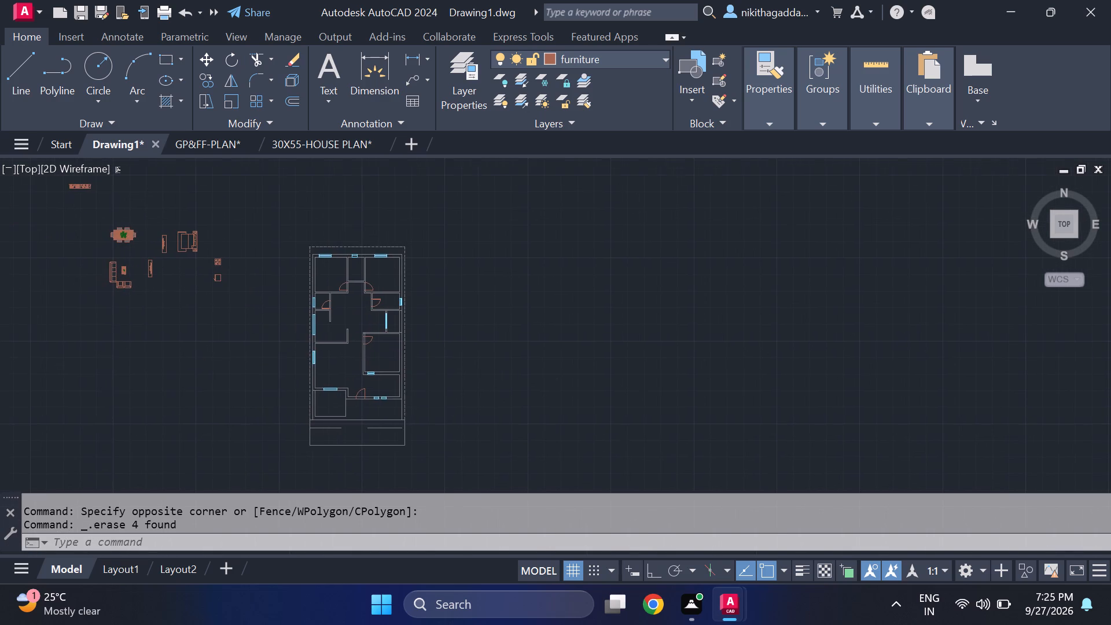
scroll(313, 347, "up", 1)
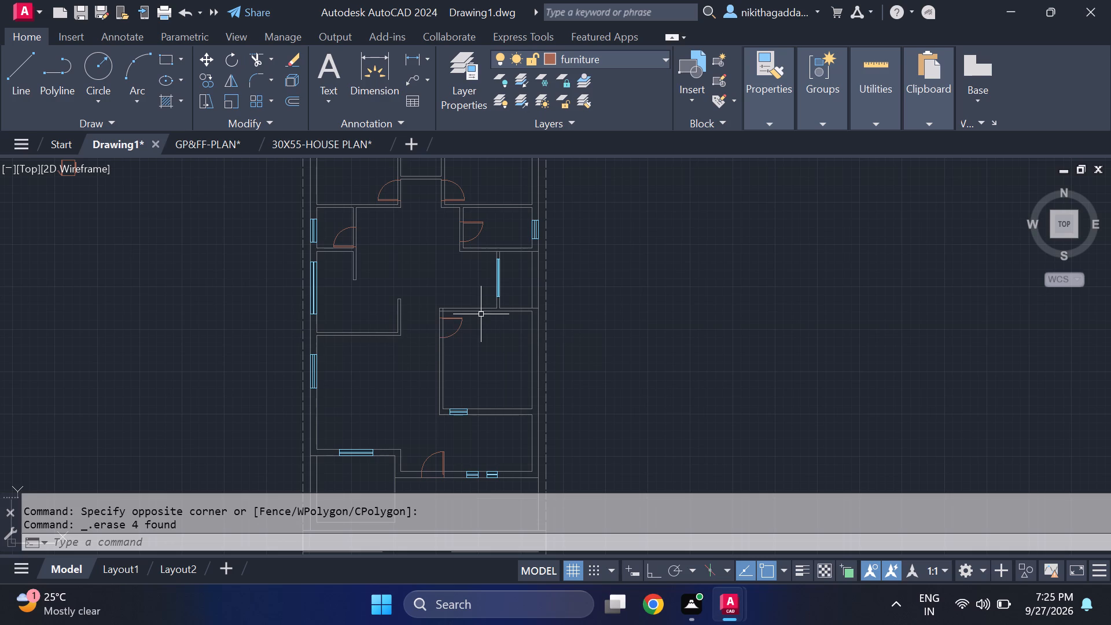
type("tr")
key("Return")
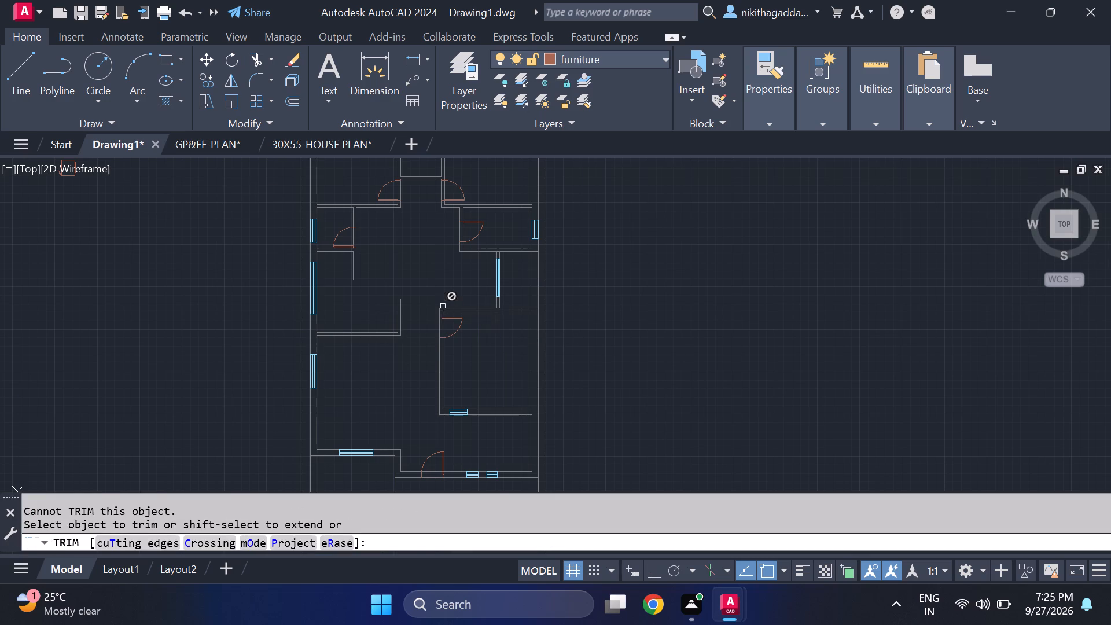
scroll(443, 303, "up", 6)
left_click_drag(445, 345, 389, 392)
scroll(456, 371, "down", 5)
middle_click_drag(583, 414, 574, 409)
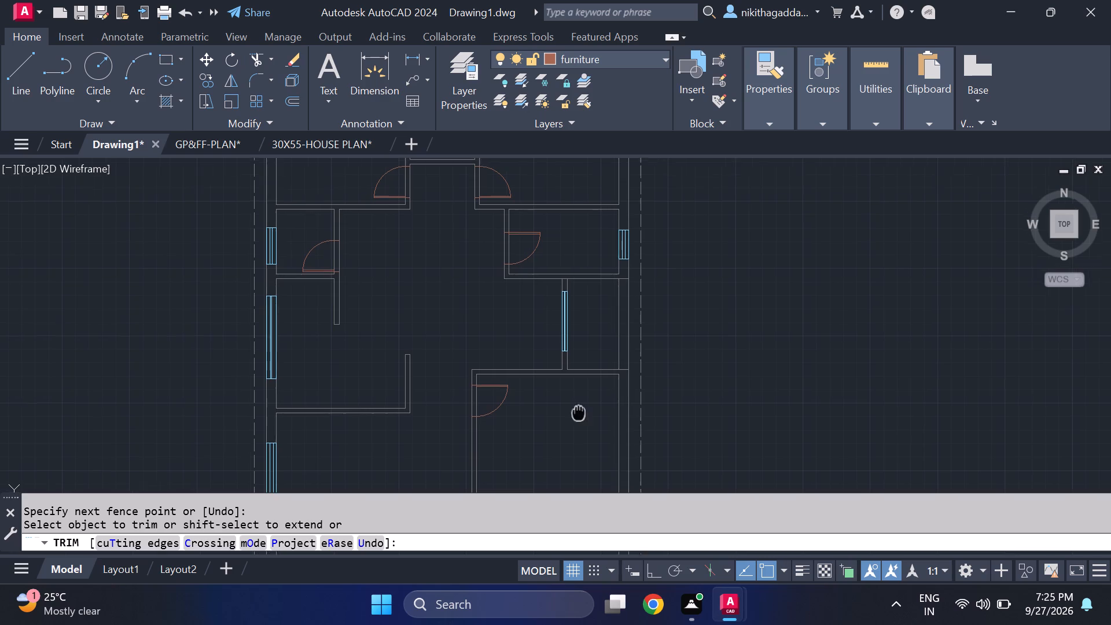
middle_click_drag(574, 409, 490, 264)
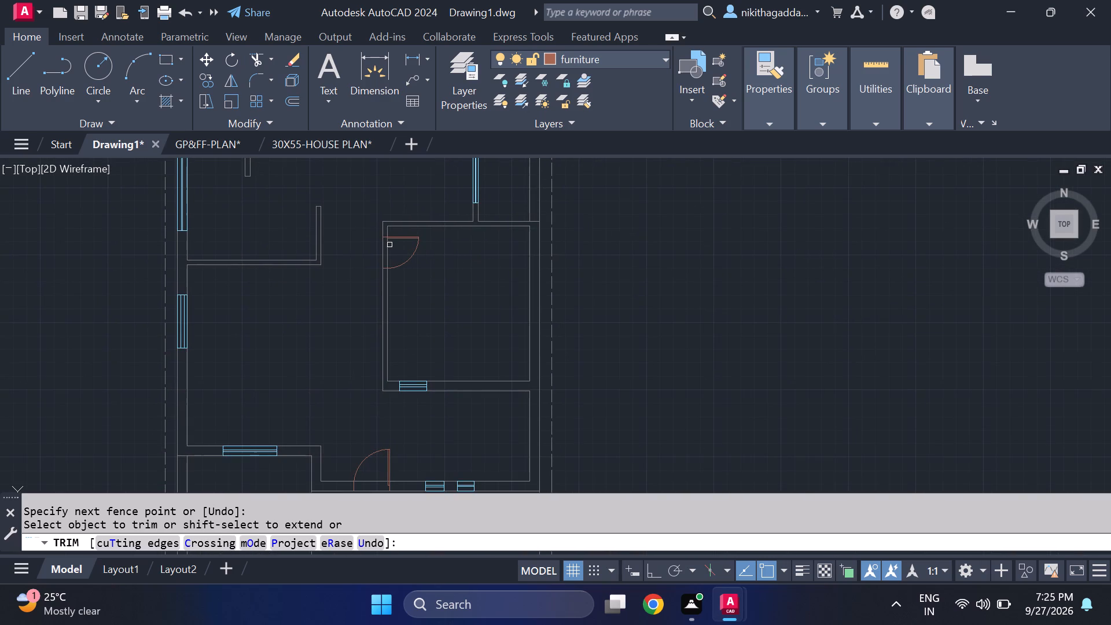
scroll(389, 245, "up", 3)
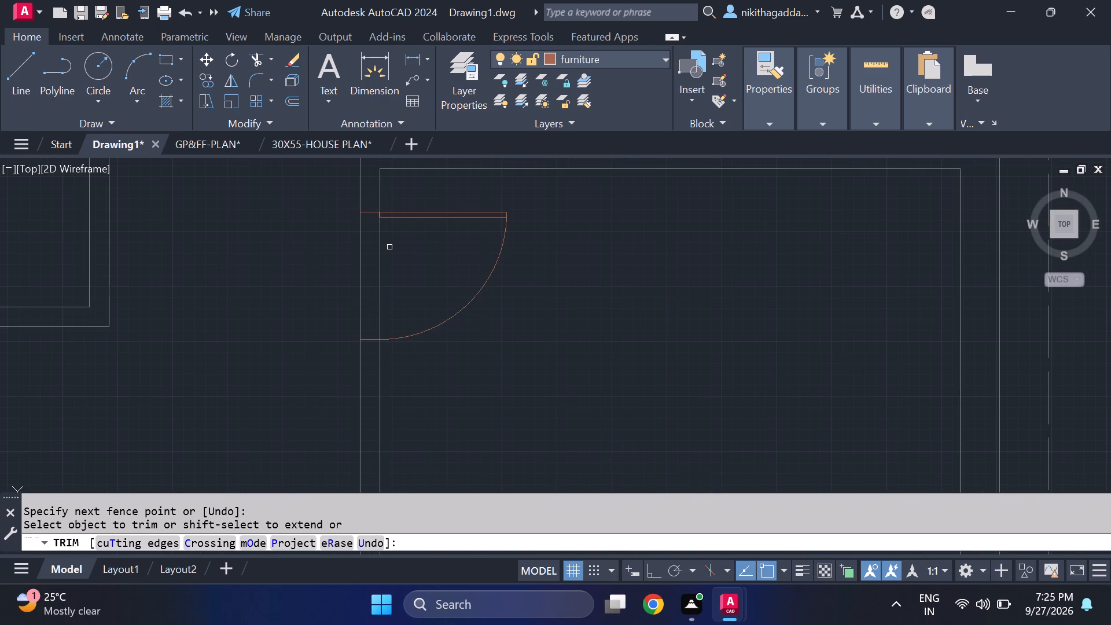
left_click_drag(391, 249, 378, 300)
scroll(389, 265, "down", 4)
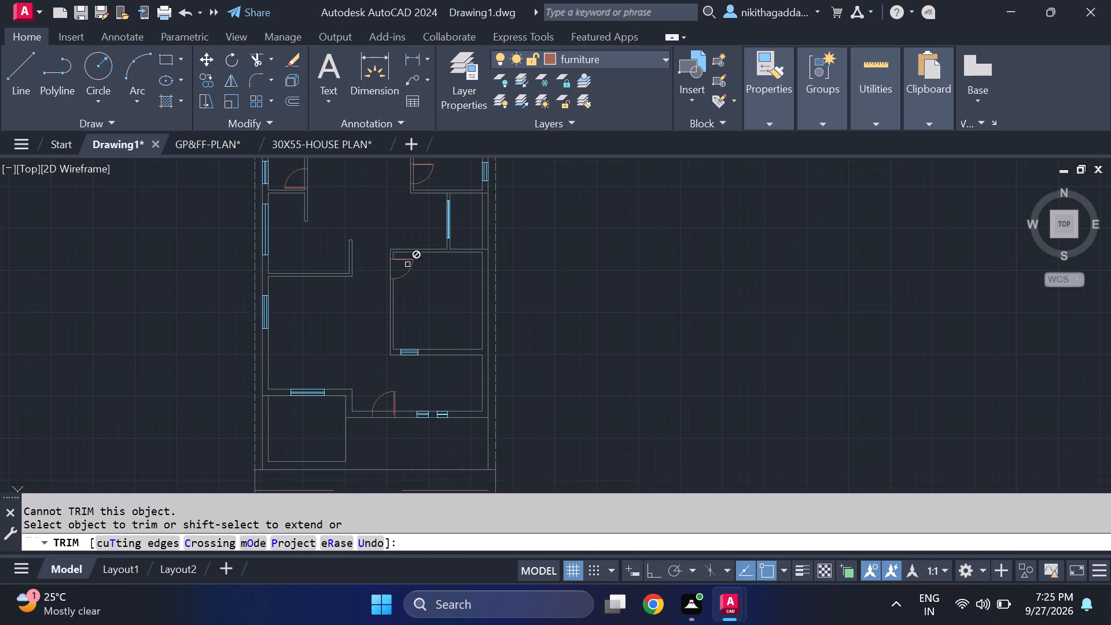
scroll(407, 264, "up", 4)
scroll(337, 249, "up", 1)
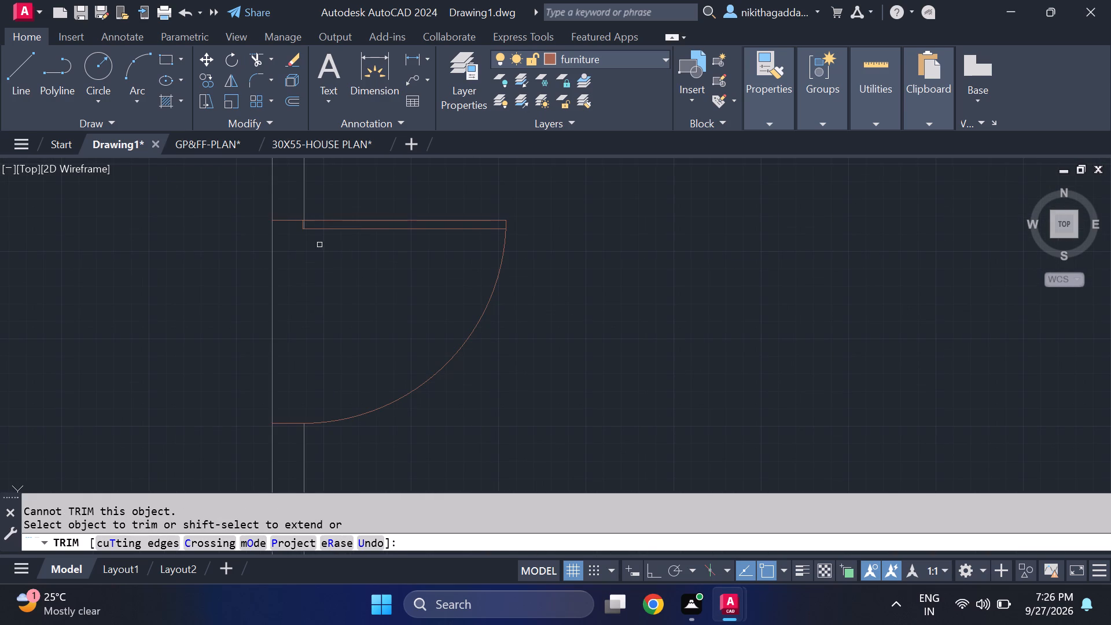
scroll(381, 317, "down", 3)
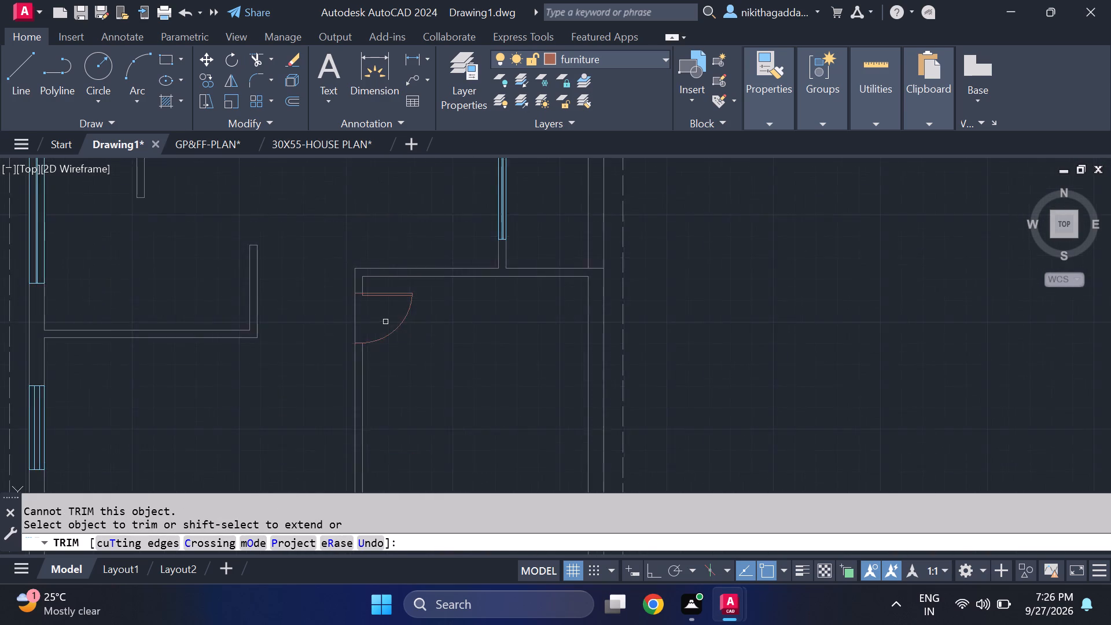
Trim the inner wall line across the door opening in the small right room's left wall.
scroll(386, 322, "down", 1)
middle_click_drag(430, 289, 439, 362)
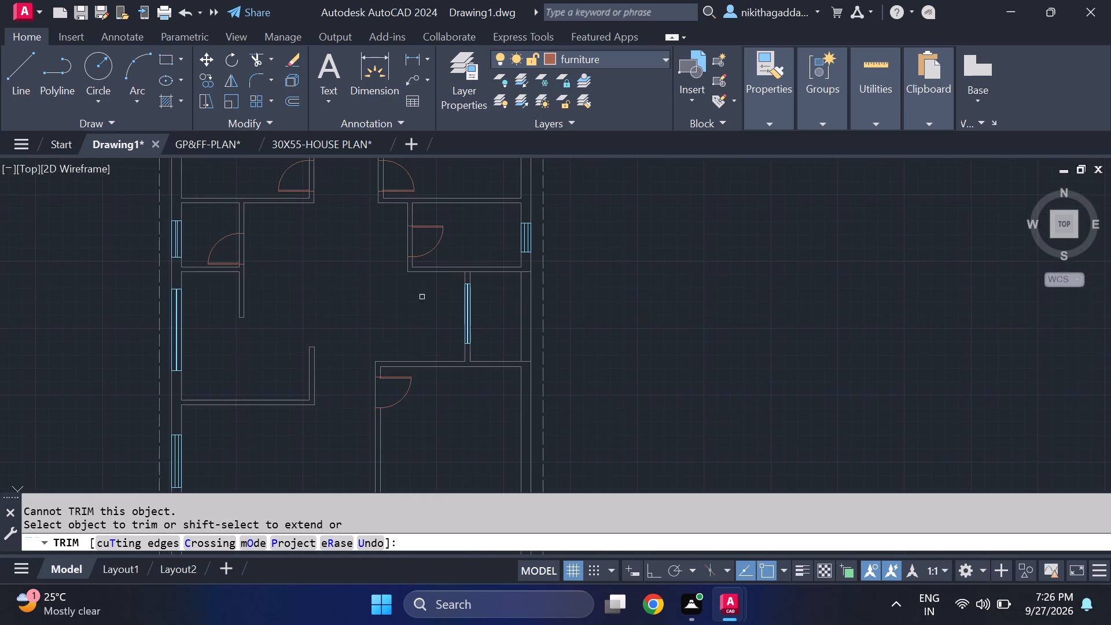
scroll(392, 240, "up", 3)
left_click_drag(483, 240, 465, 265)
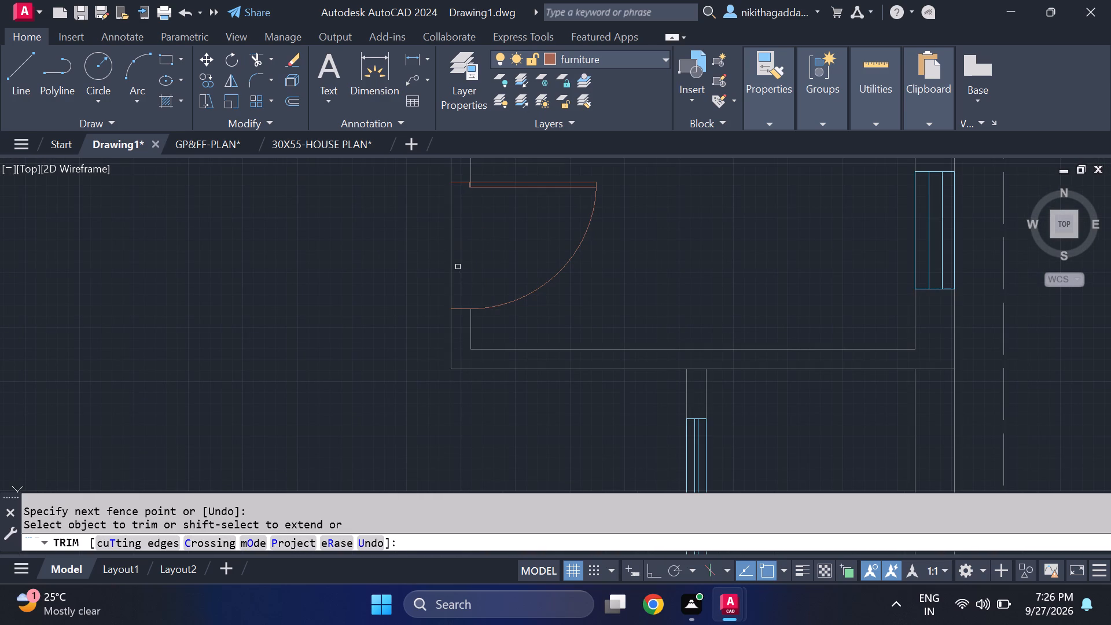
Trim the inner wall line across the door opening in the small left room's right wall.
scroll(216, 335, "down", 2)
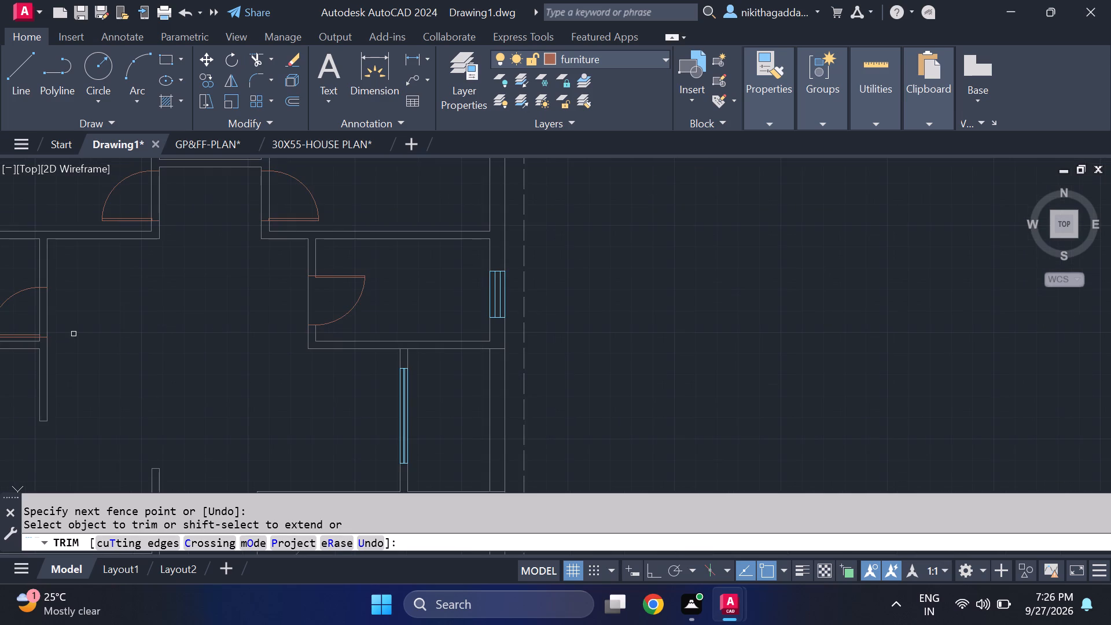
scroll(44, 327, "up", 1)
middle_click_drag(38, 319, 138, 314)
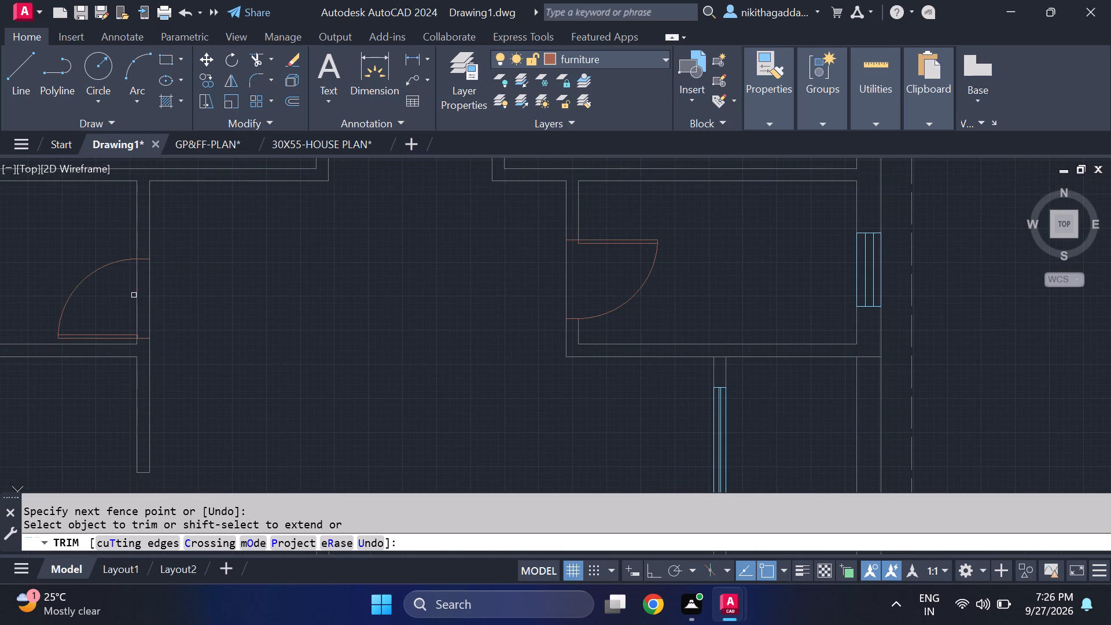
left_click_drag(138, 281, 135, 289)
scroll(323, 237, "down", 2)
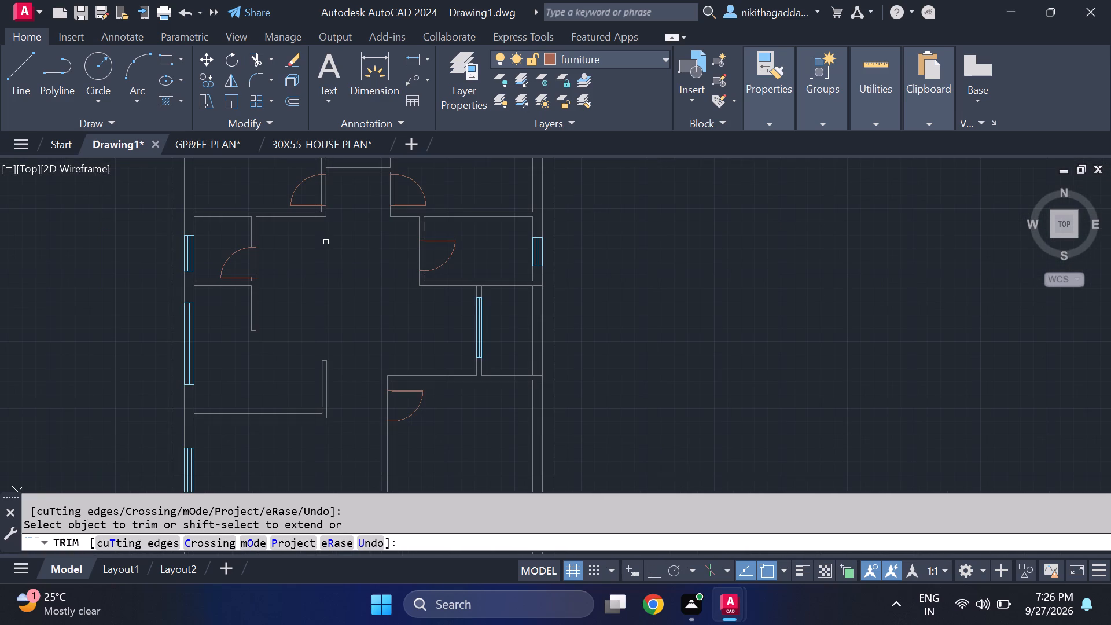
middle_click_drag(328, 259, 336, 352)
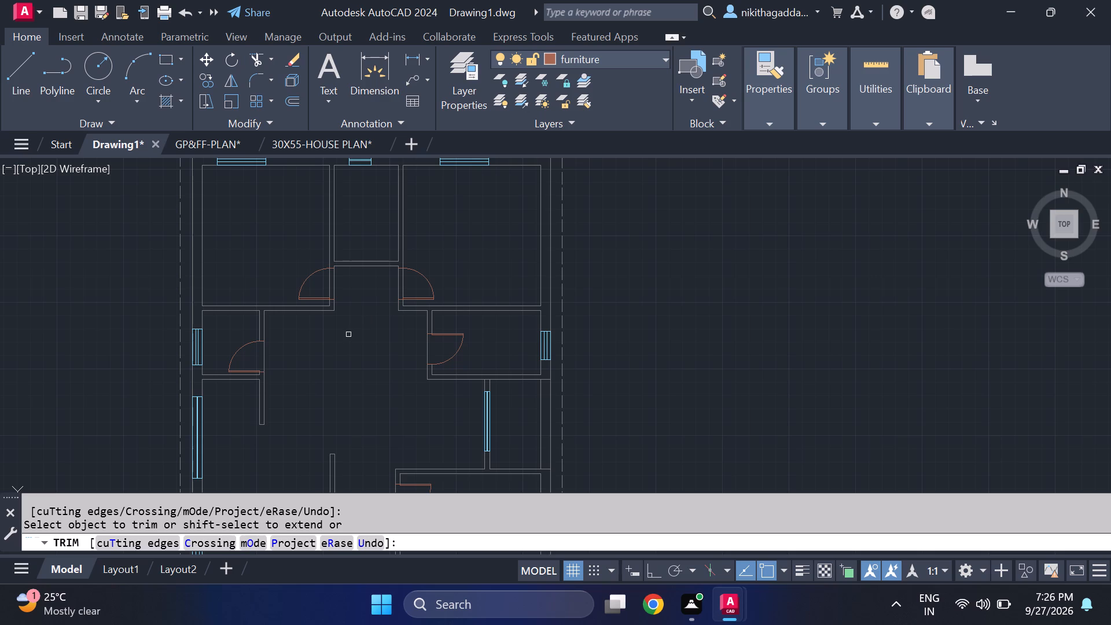
key("Escape")
Copy the bottom-wall door into the bottom wall of the narrow top middle room, using its lower hinge corner as base point.
scroll(364, 321, "down", 2)
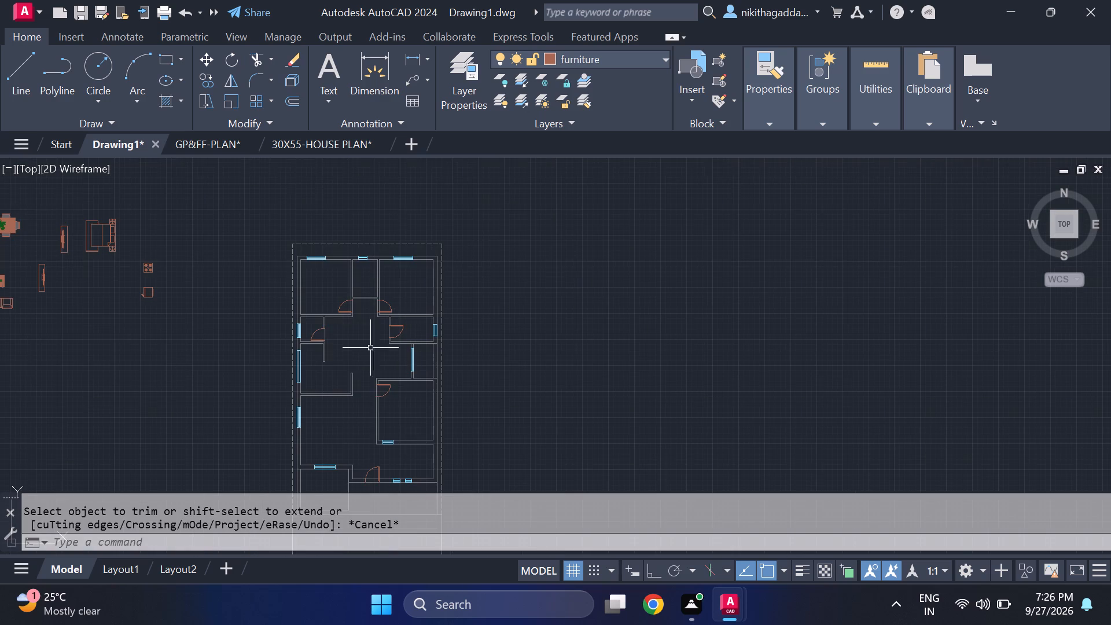
middle_click_drag(377, 365, 300, 262)
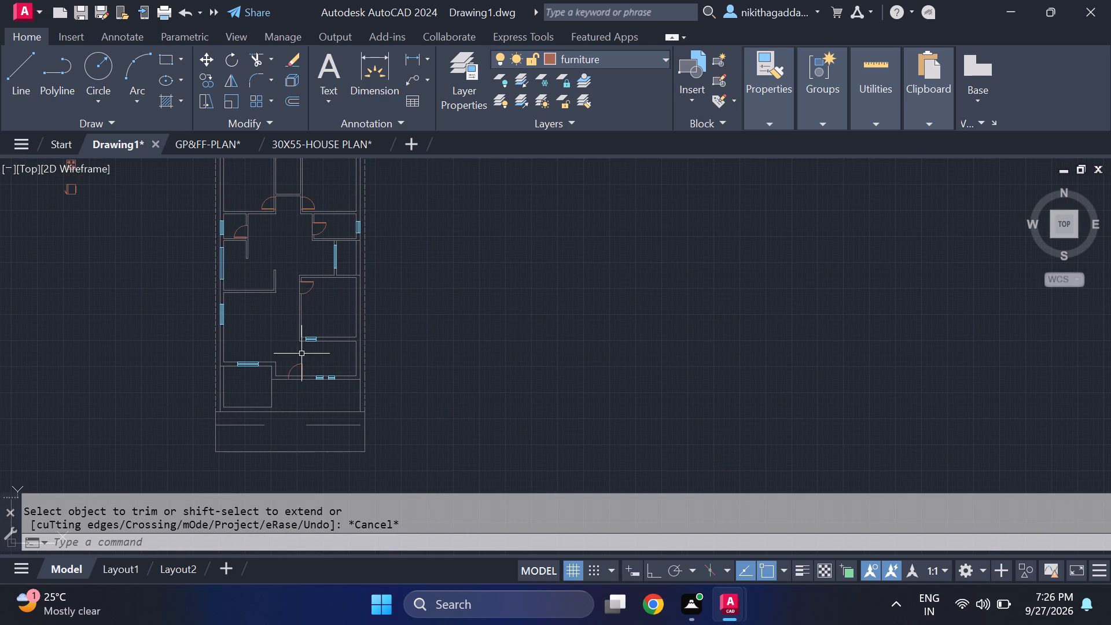
middle_click_drag(124, 300, 123, 306)
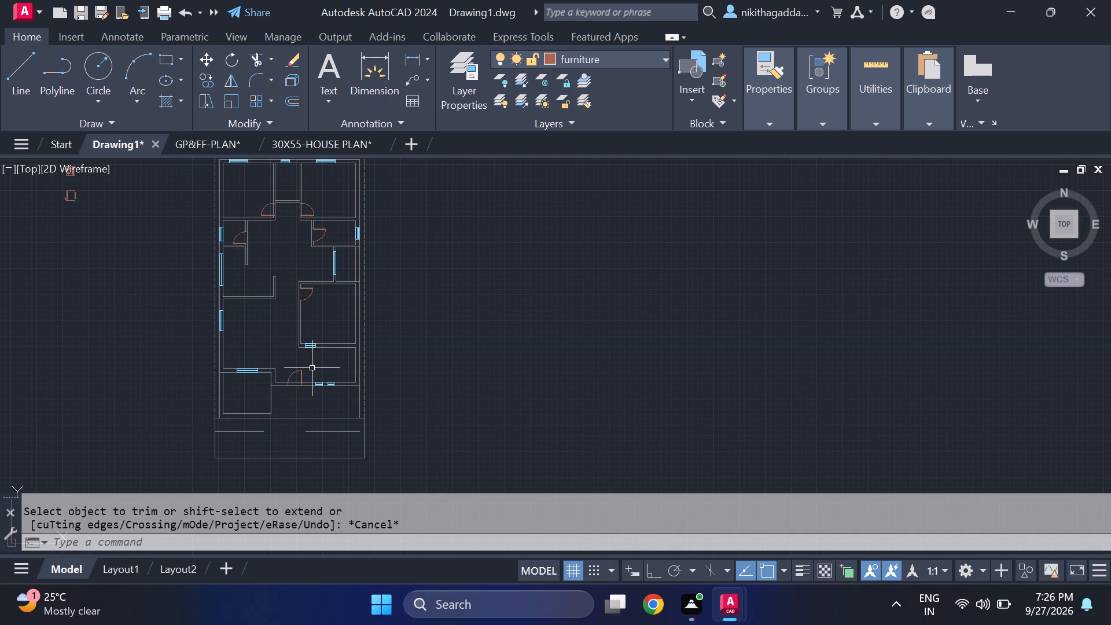
left_click(300, 375)
scroll(314, 362, "up", 2)
type("co")
key("Return")
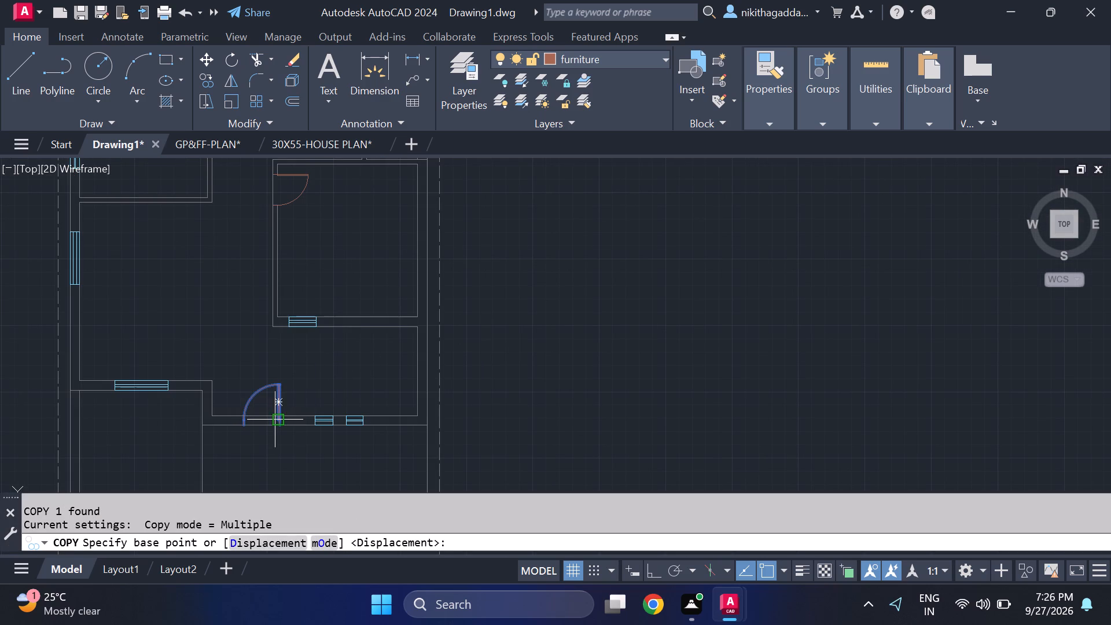
left_click(277, 428)
scroll(303, 230, "down", 1)
middle_click_drag(297, 244, 284, 417)
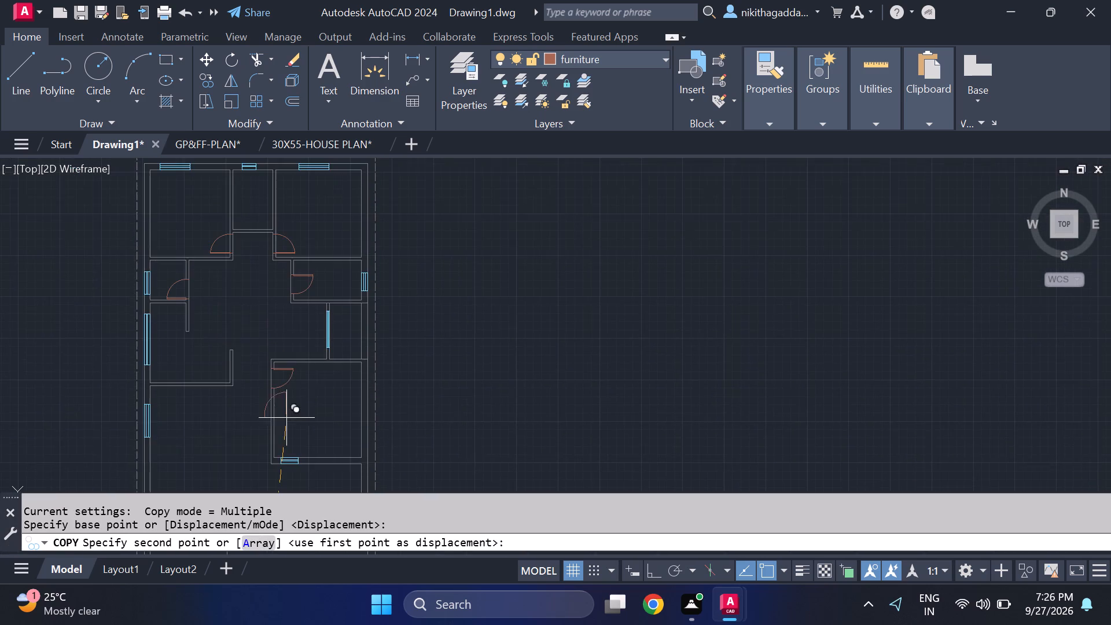
middle_click_drag(295, 343, 264, 473)
scroll(233, 369, "up", 3)
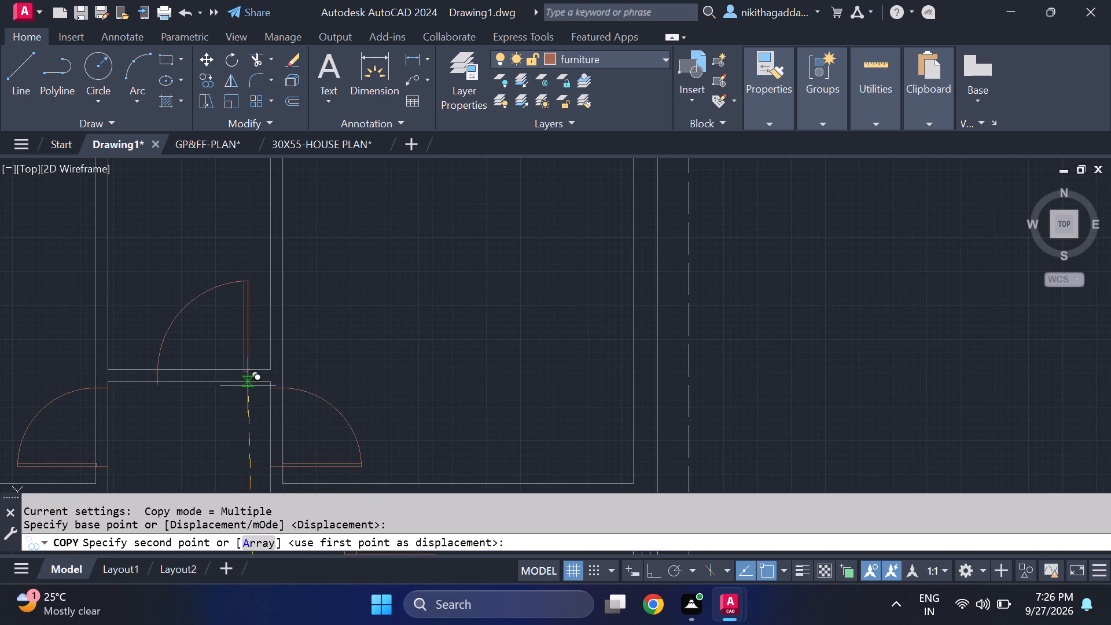
left_click(249, 386)
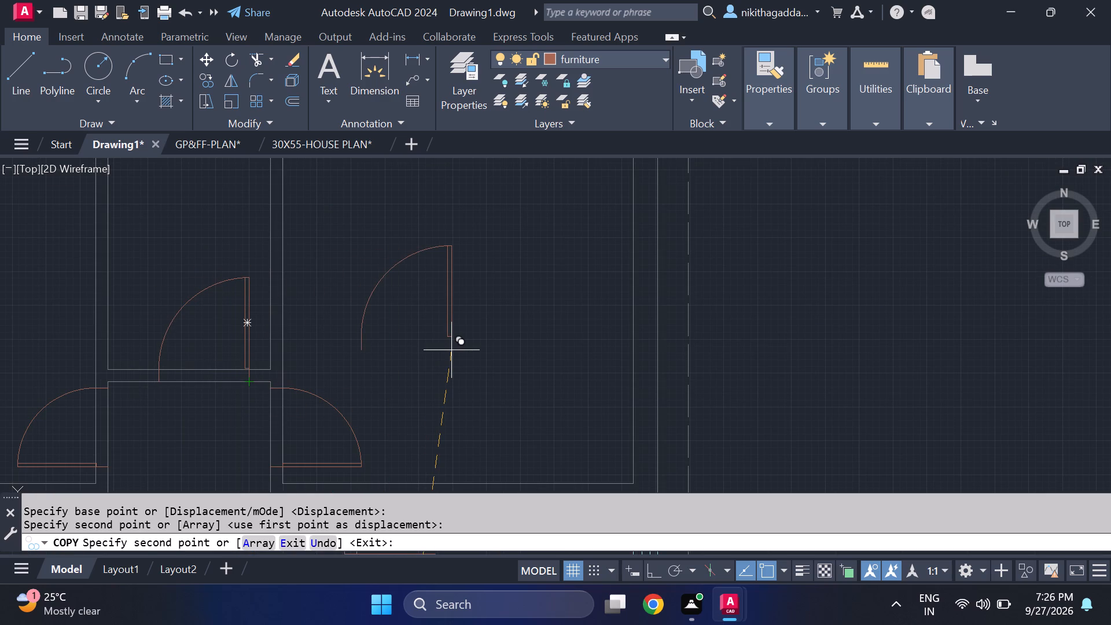
key("Escape")
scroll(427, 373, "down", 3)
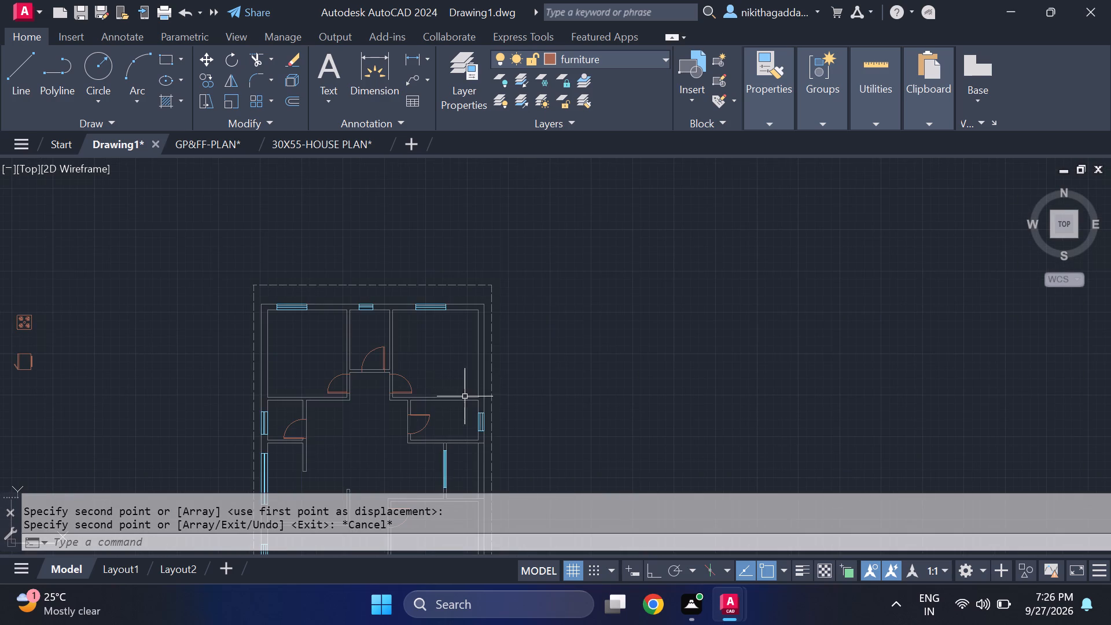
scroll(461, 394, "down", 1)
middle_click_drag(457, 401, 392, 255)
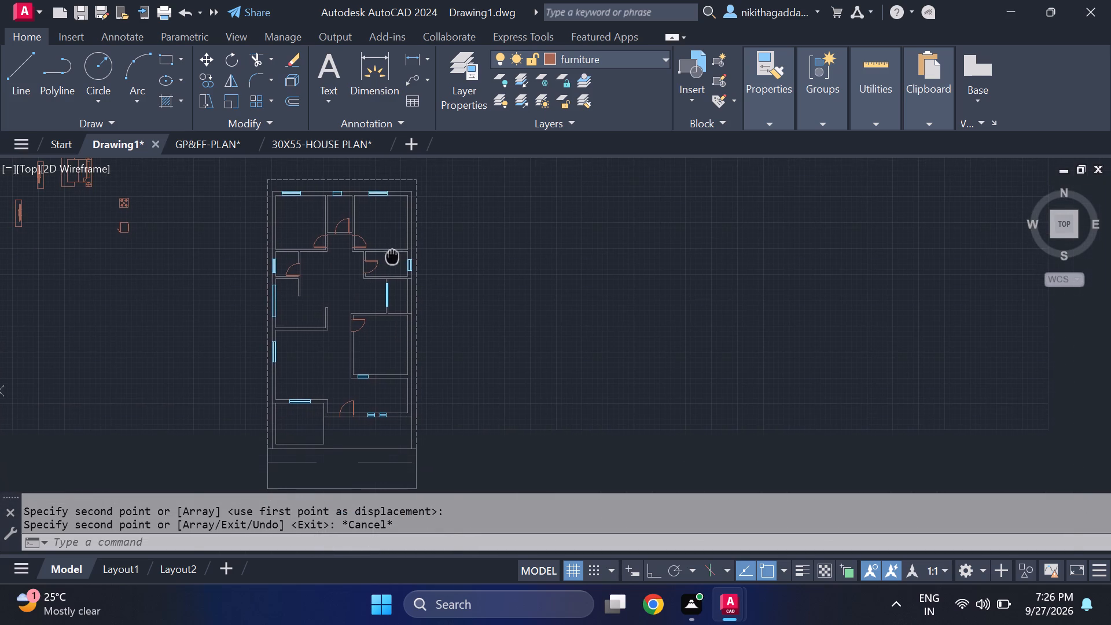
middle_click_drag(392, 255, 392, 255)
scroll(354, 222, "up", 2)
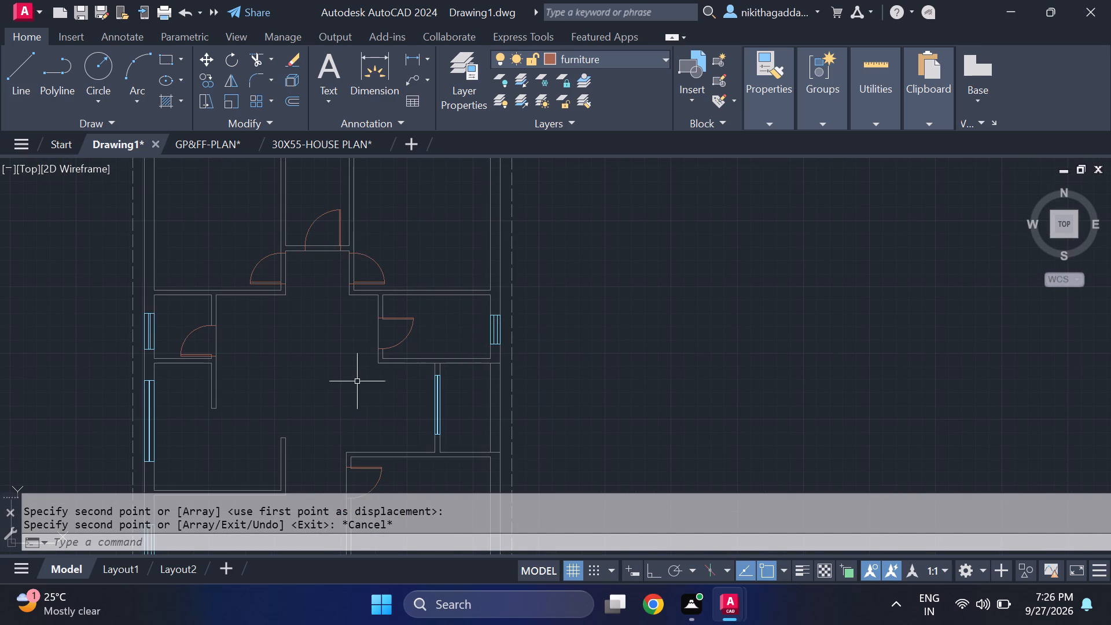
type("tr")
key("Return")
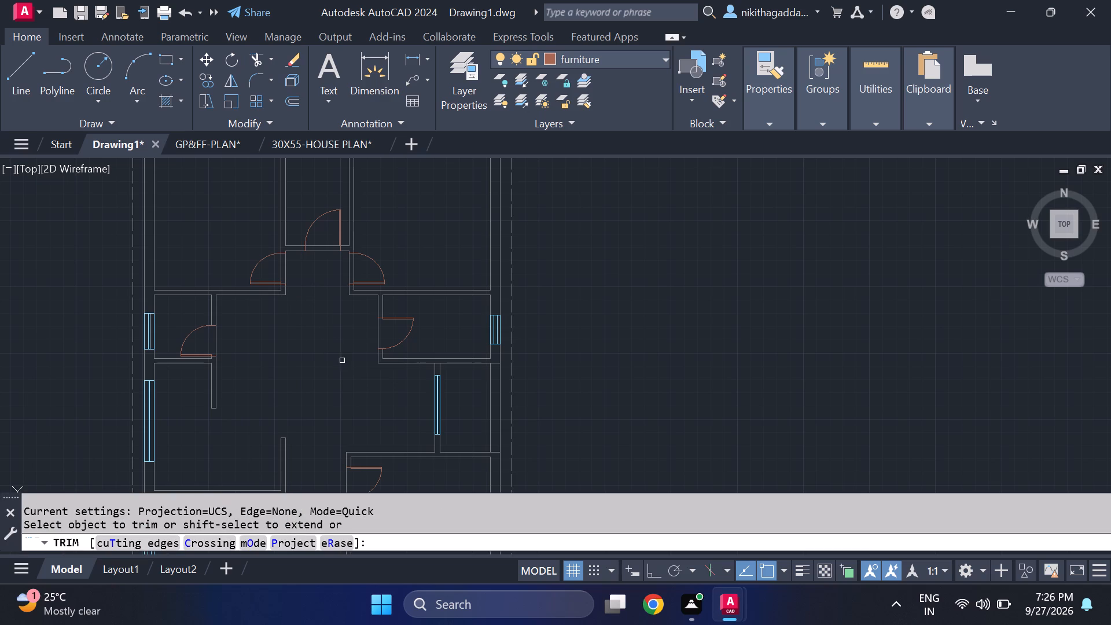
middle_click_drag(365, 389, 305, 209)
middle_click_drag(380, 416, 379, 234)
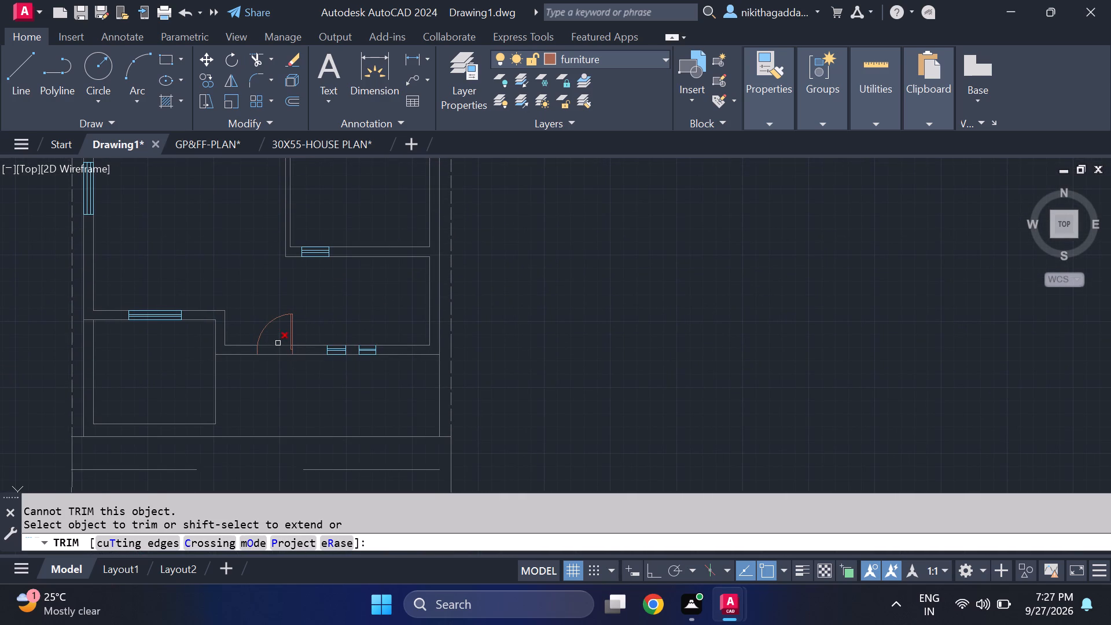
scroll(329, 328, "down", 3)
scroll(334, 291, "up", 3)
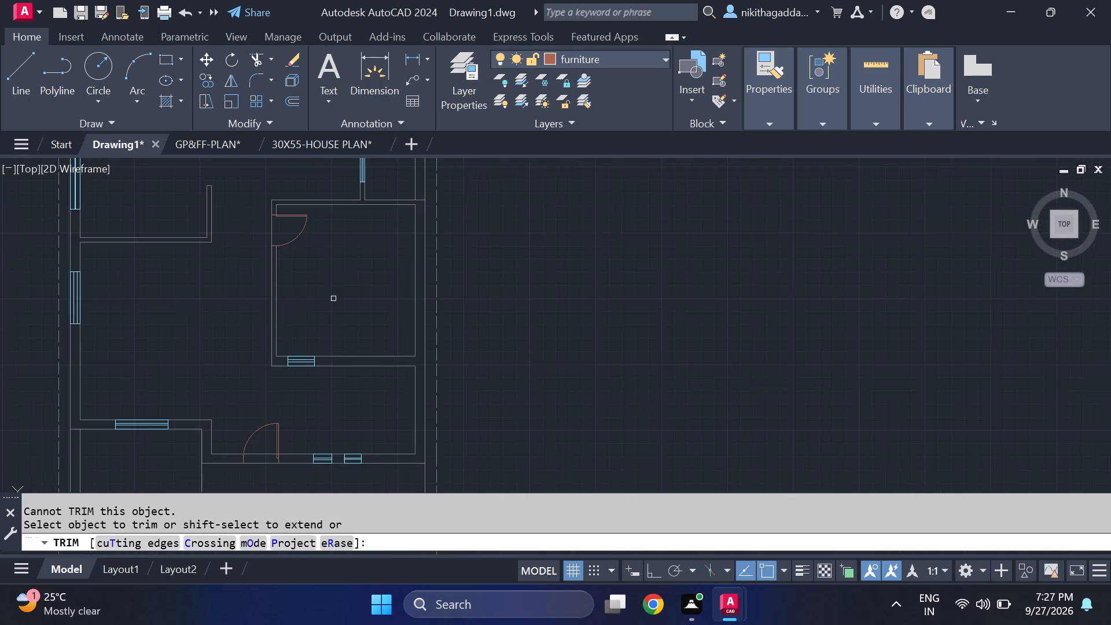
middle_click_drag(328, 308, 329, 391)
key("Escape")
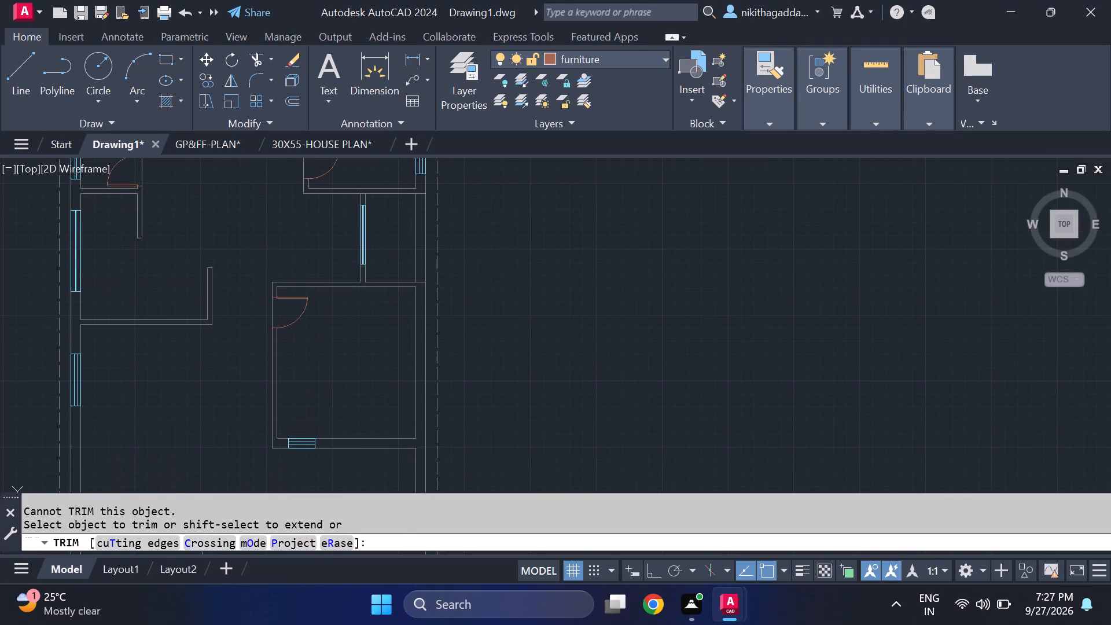
Hatch the walls around the large lower right room and their connected exterior wall in black (0,0,0).
type("hat")
type("ch")
key("Return")
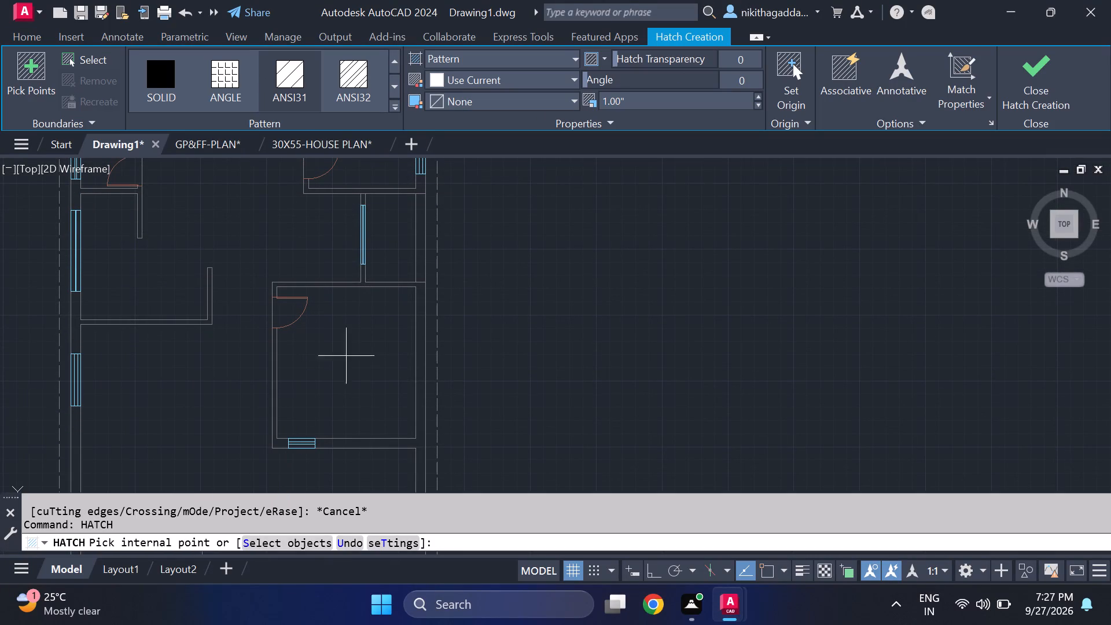
left_click(552, 80)
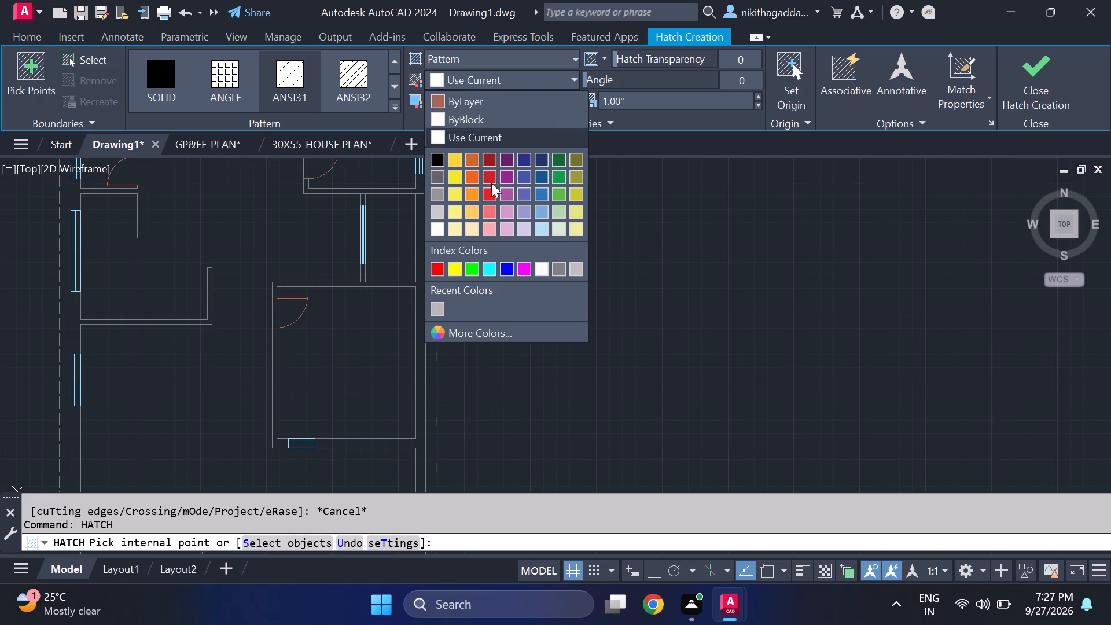
left_click(437, 160)
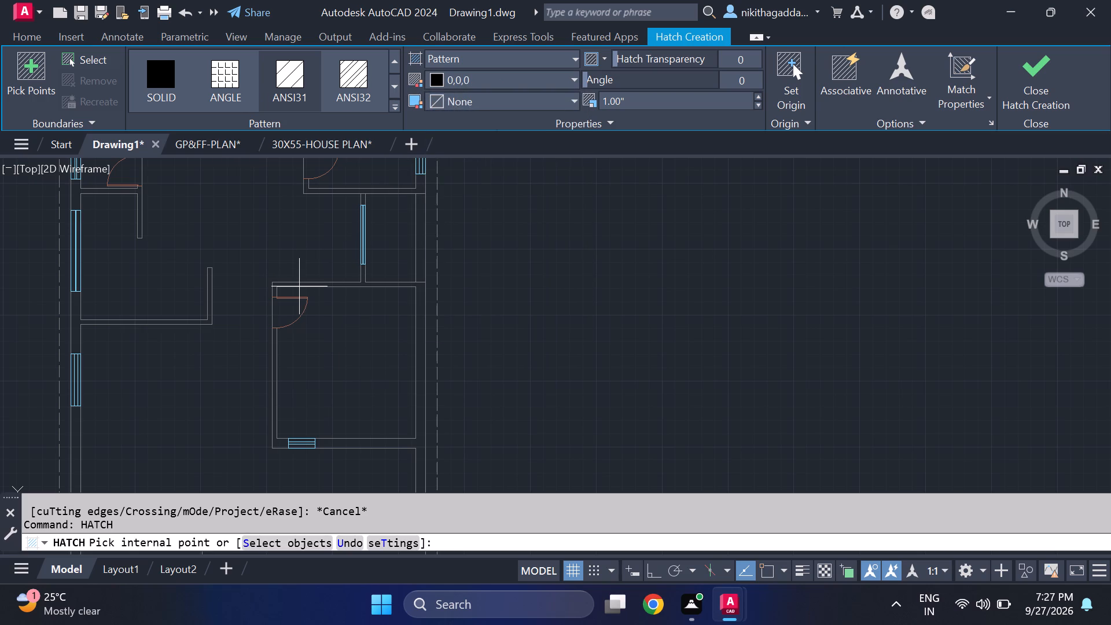
left_click(300, 284)
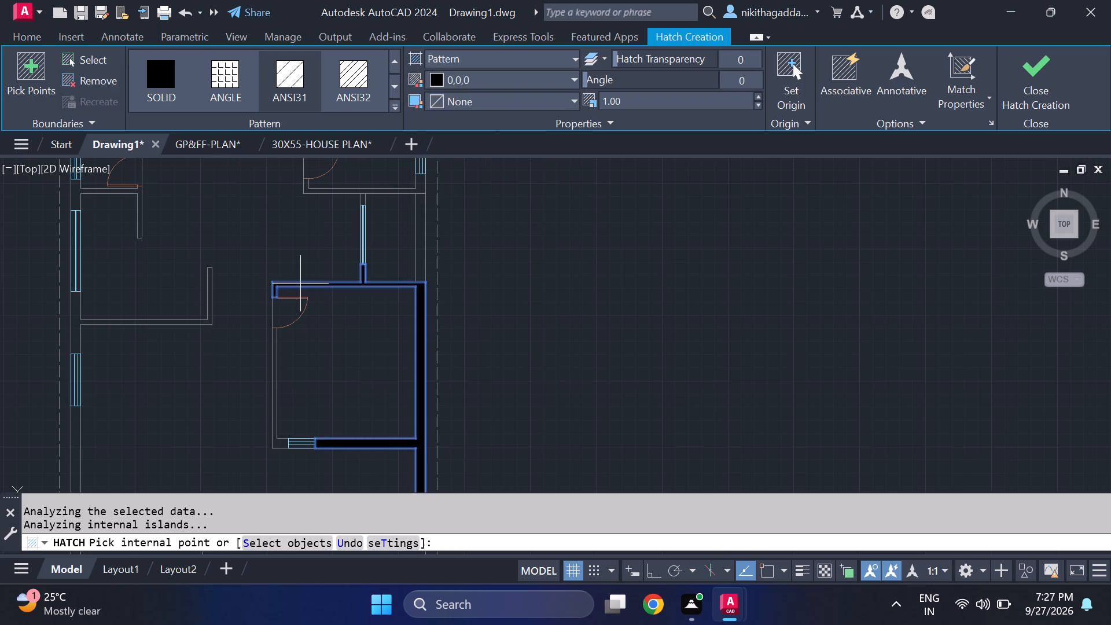
left_click(275, 427)
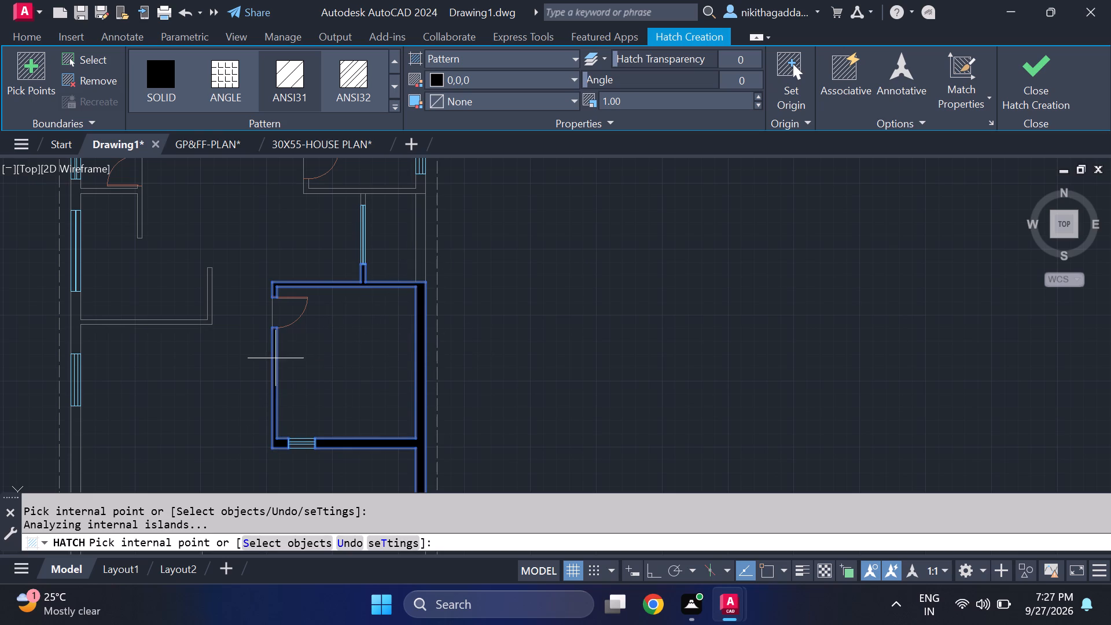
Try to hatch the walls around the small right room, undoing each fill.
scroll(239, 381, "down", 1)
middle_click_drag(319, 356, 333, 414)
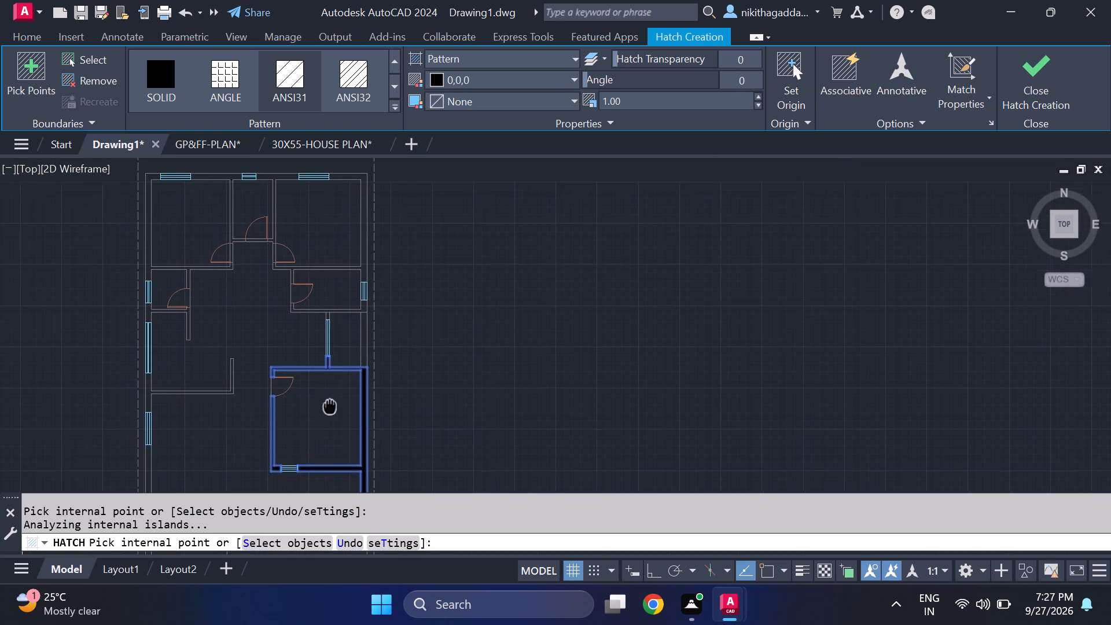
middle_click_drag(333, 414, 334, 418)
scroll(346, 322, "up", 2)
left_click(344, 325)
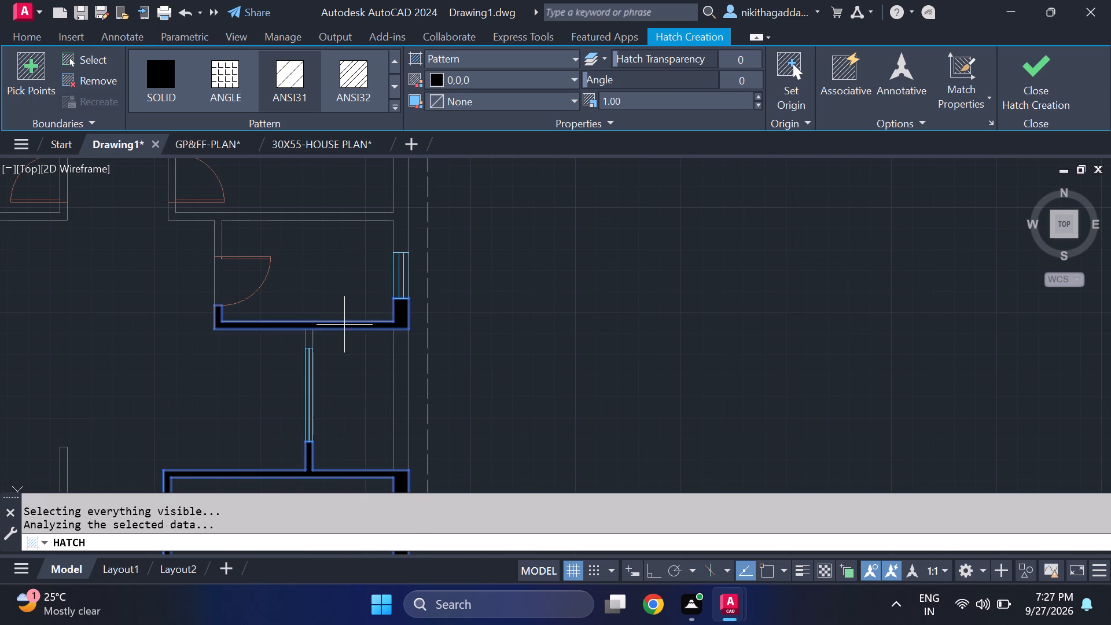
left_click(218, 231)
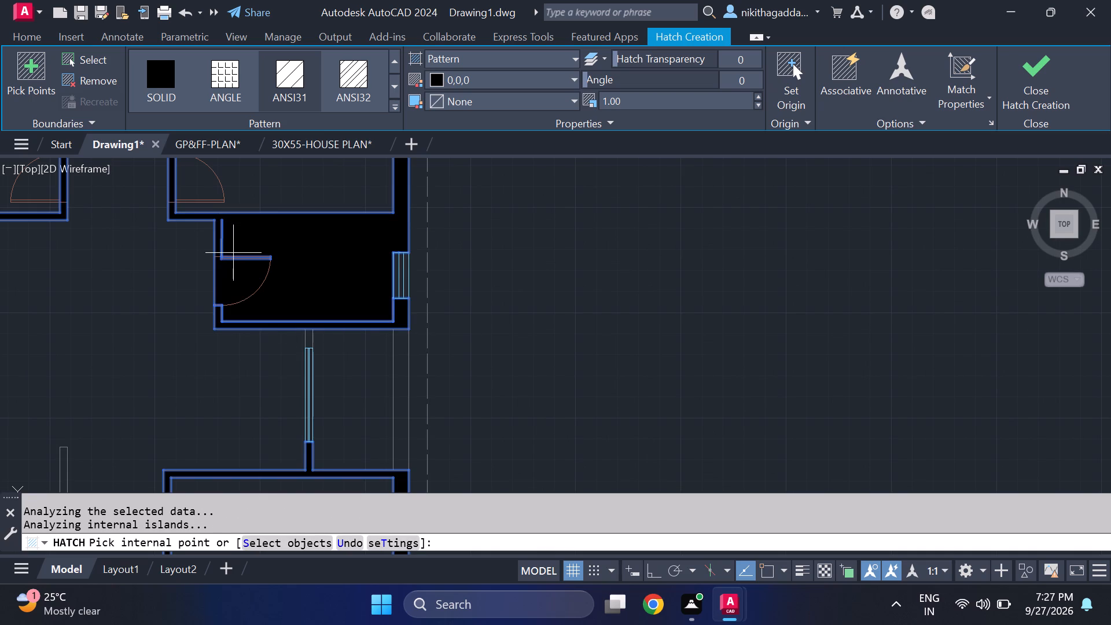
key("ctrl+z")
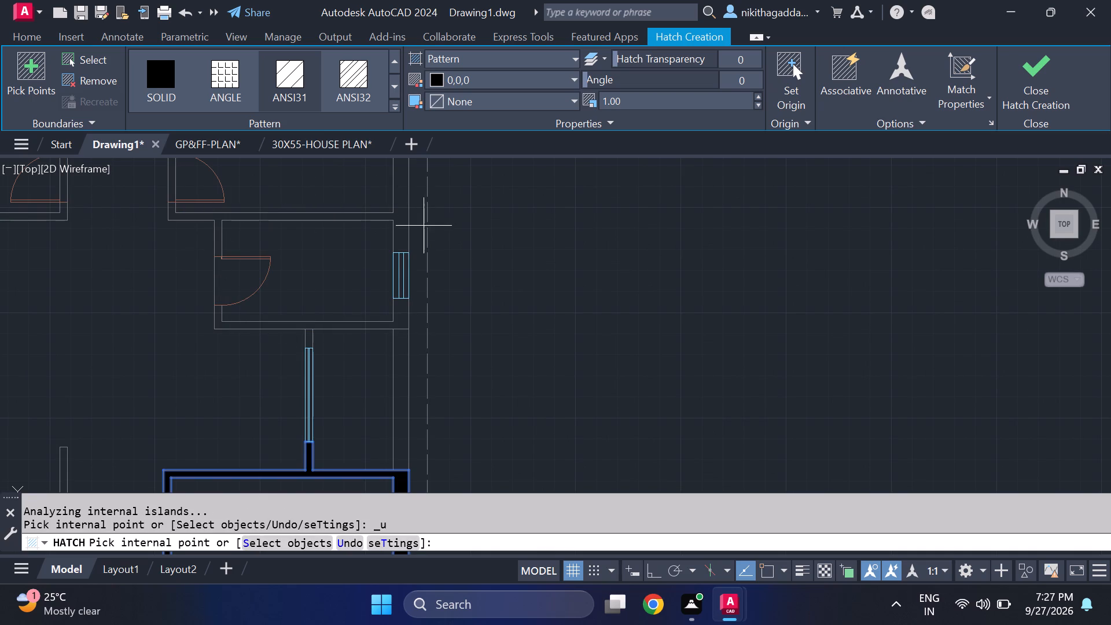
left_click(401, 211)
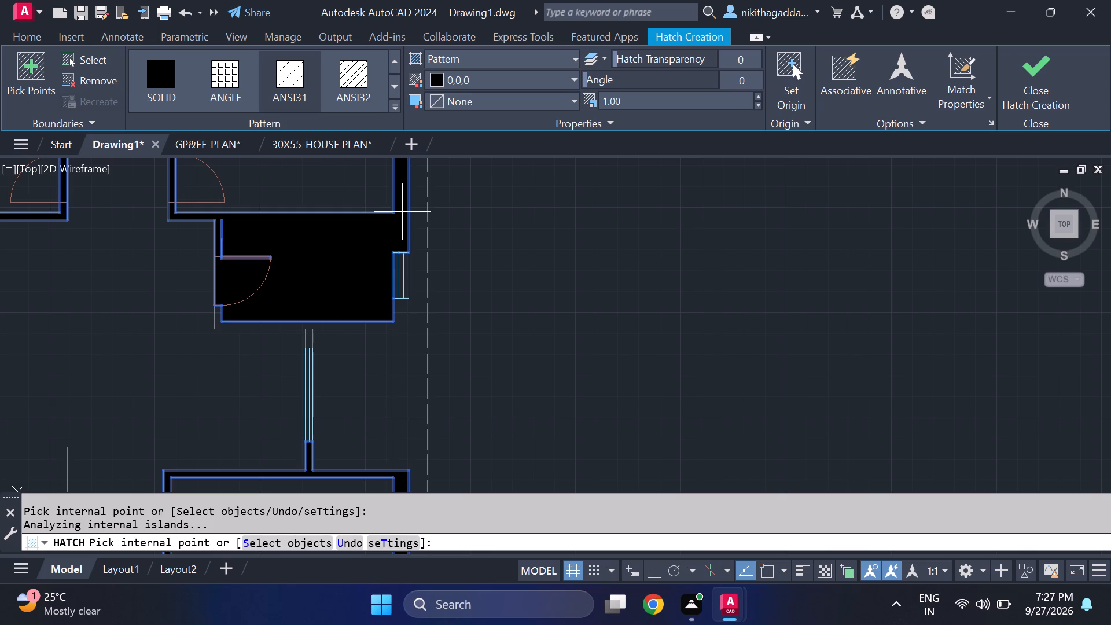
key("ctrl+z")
Hatch the walls of the three top rooms, the small right room and the upper part of the small left room black.
scroll(389, 207, "down", 3)
middle_click_drag(330, 210, 325, 294)
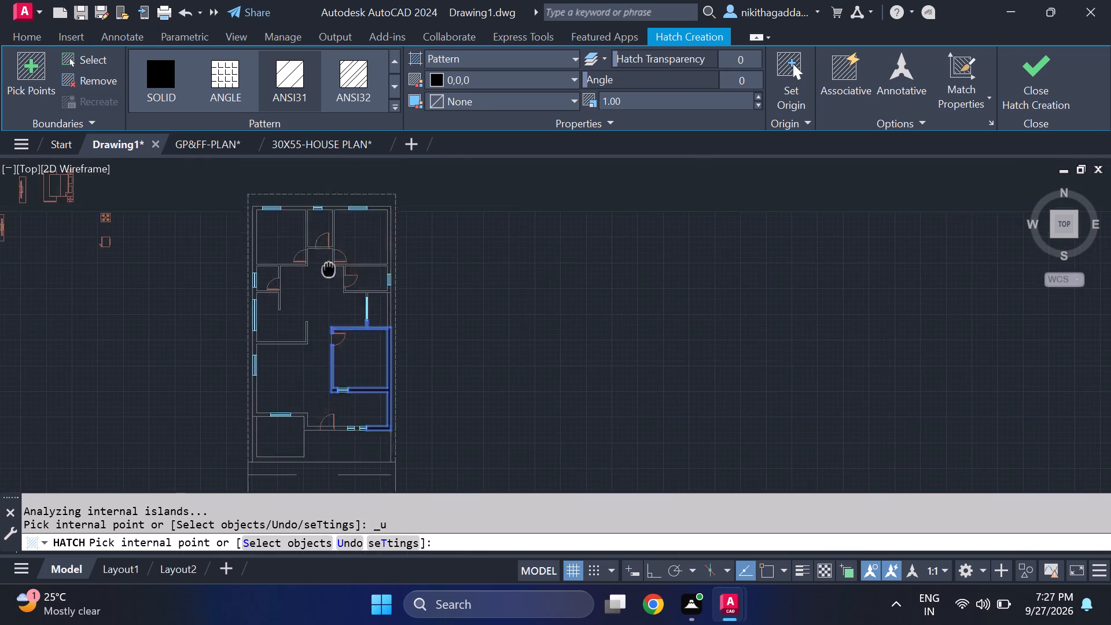
middle_click_drag(325, 294, 304, 385)
scroll(300, 385, "up", 2)
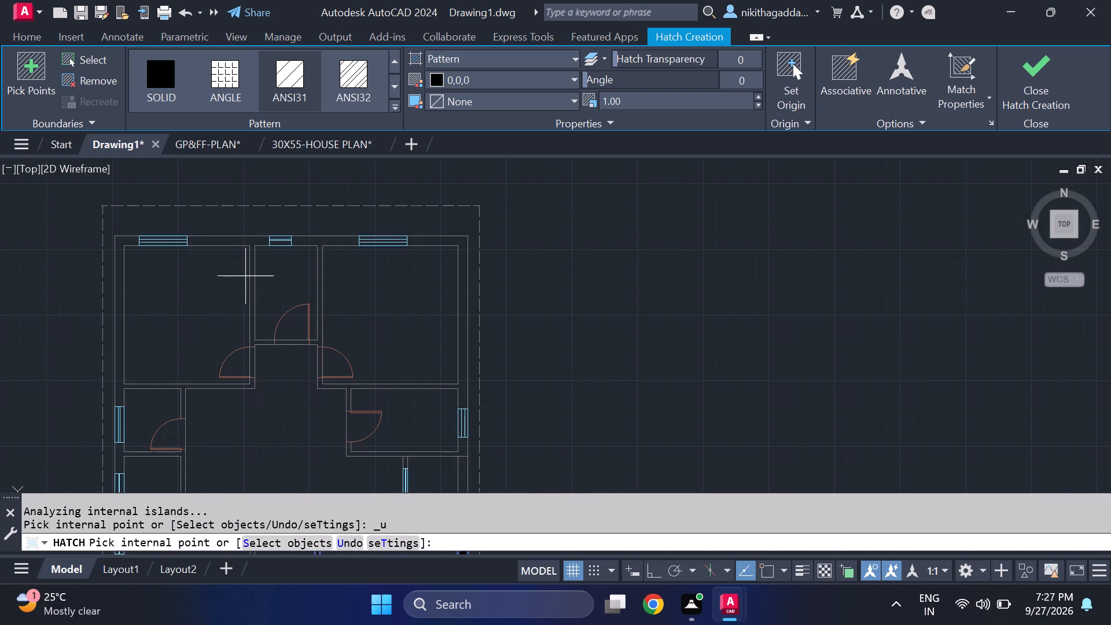
left_click(253, 262)
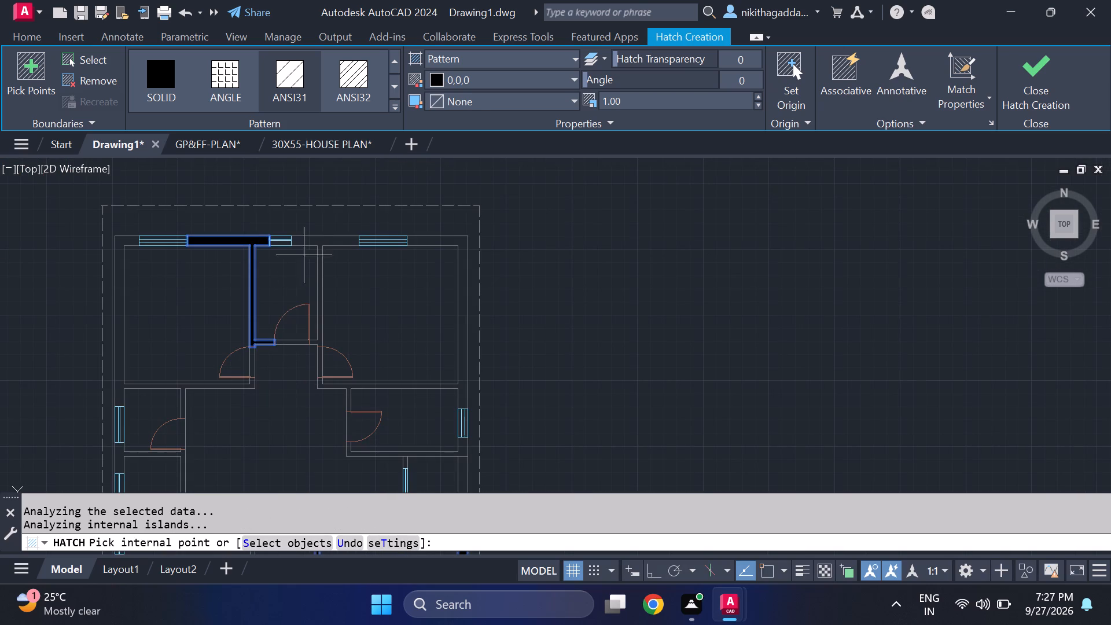
left_click(325, 238)
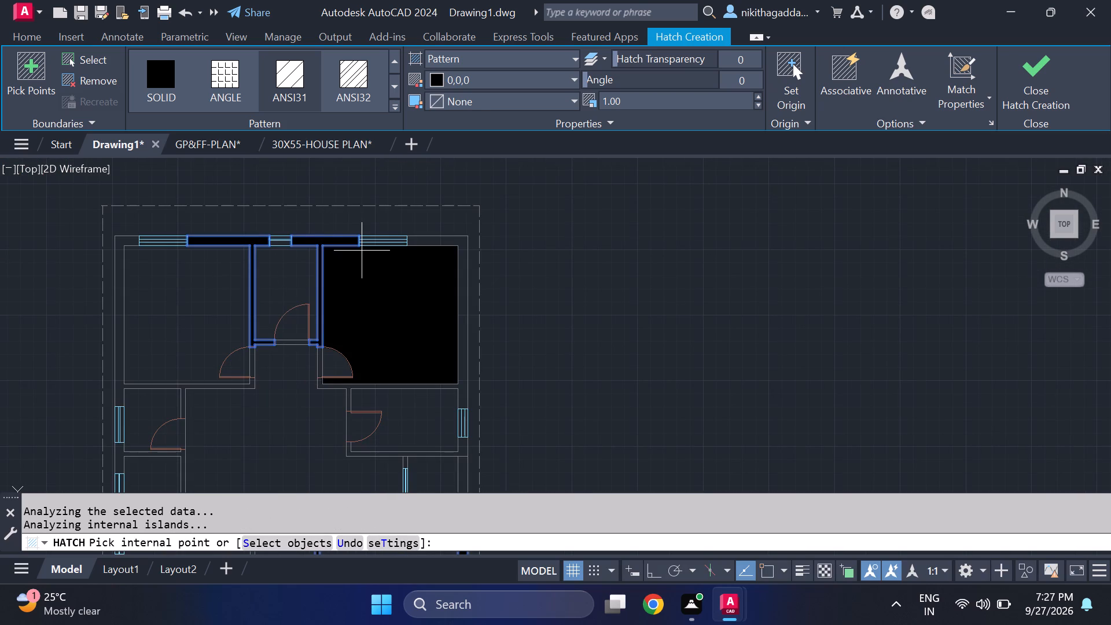
left_click(437, 239)
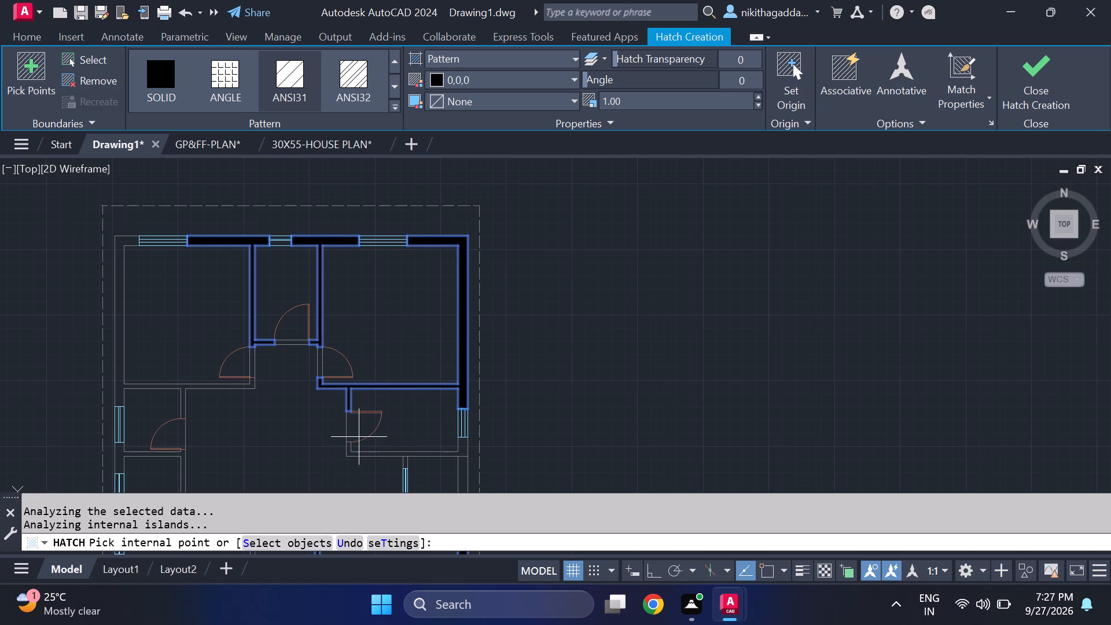
left_click(353, 454)
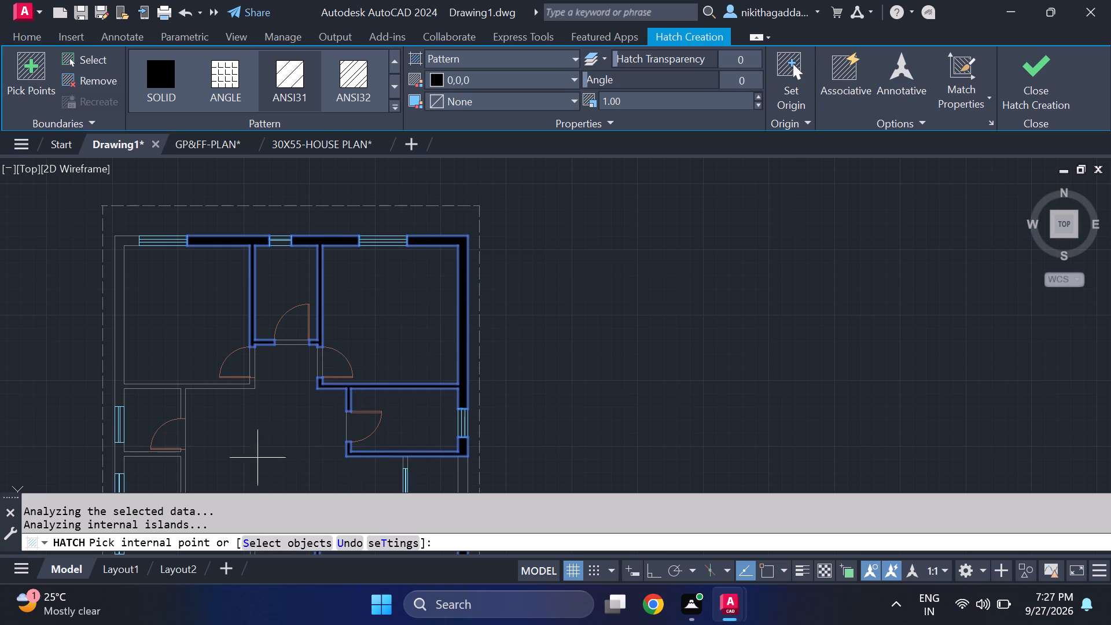
left_click(183, 394)
Hatch the small left room's bottom wall with its stub, and the L-shaped partition below with its adjoining exterior wall.
middle_click_drag(242, 429, 240, 427)
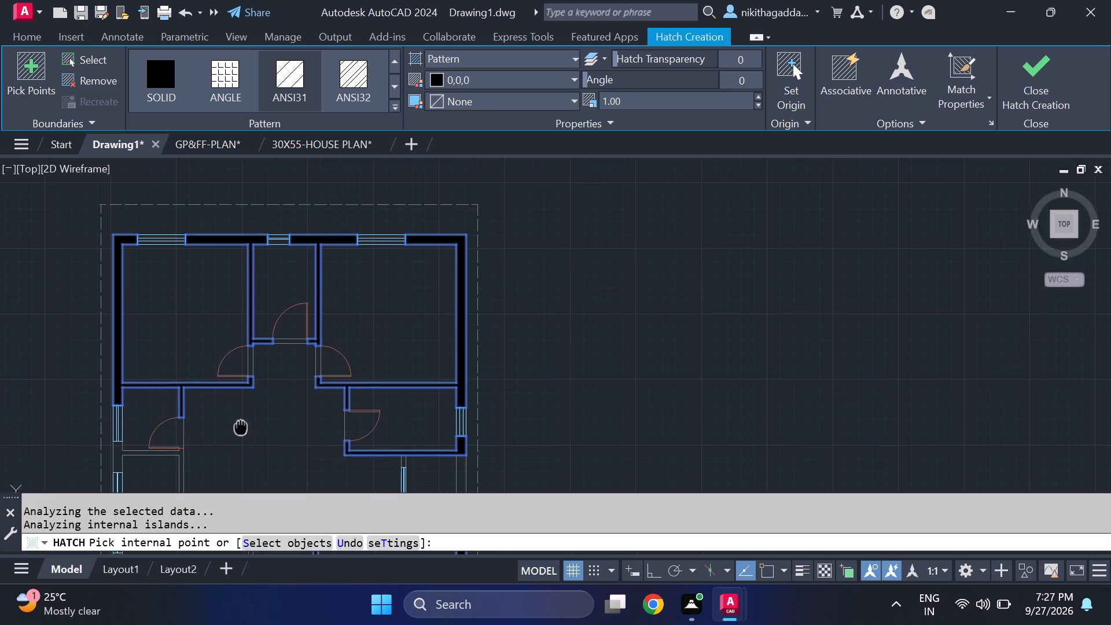
middle_click_drag(240, 427, 282, 252)
left_click(162, 277)
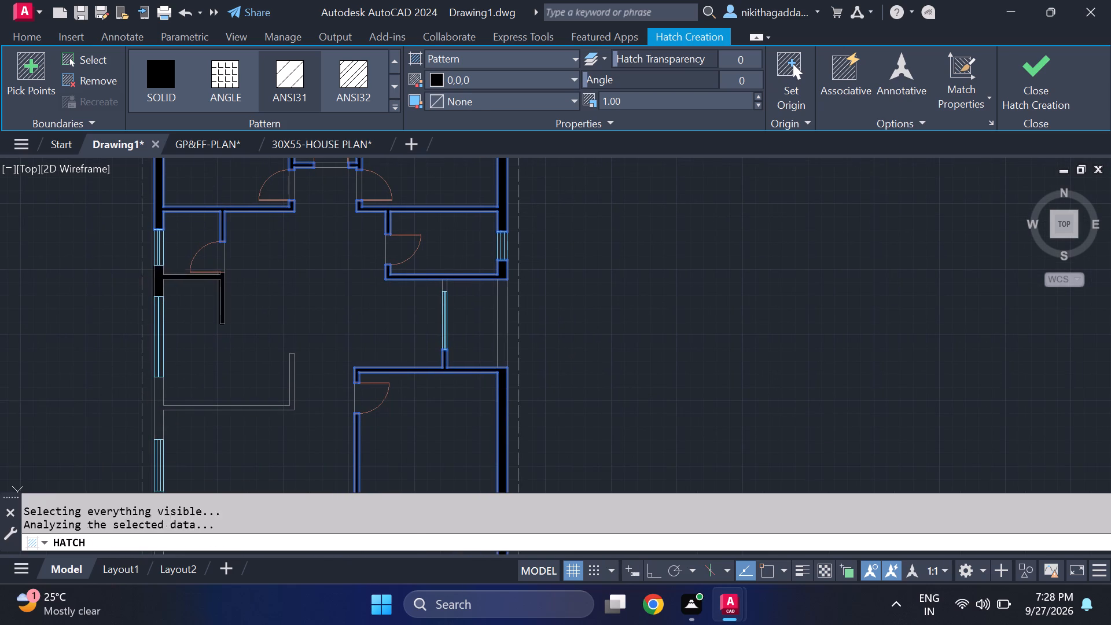
left_click(163, 409)
Hatch the remaining lower left exterior wall and the bottom wall segments around the entrance door and windows, and finish the hatch.
middle_click_drag(273, 439, 242, 348)
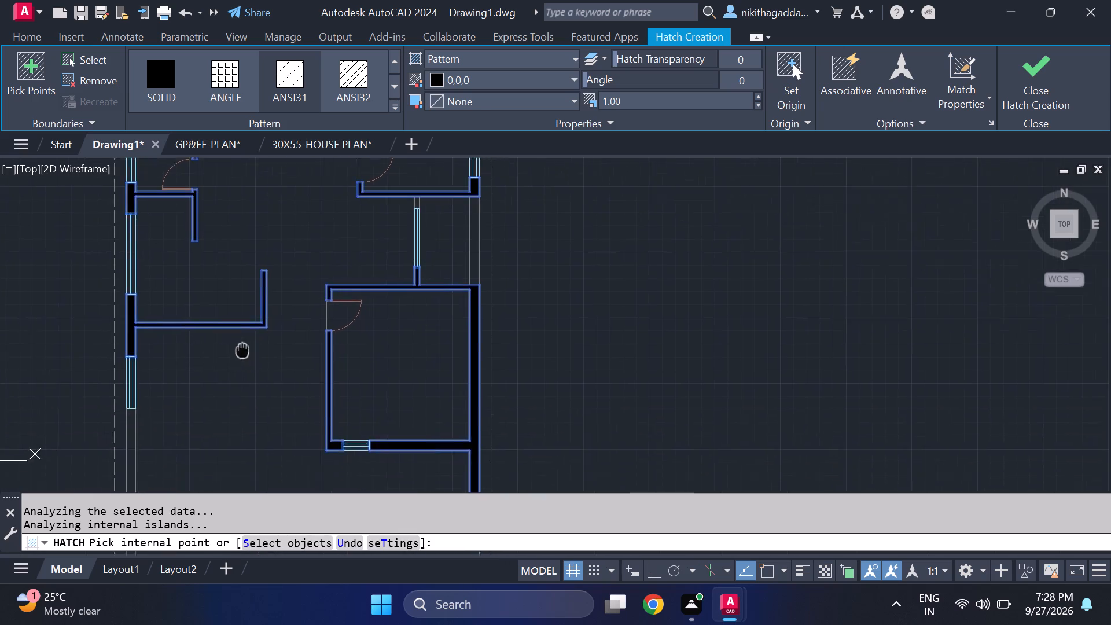
middle_click_drag(242, 348, 238, 274)
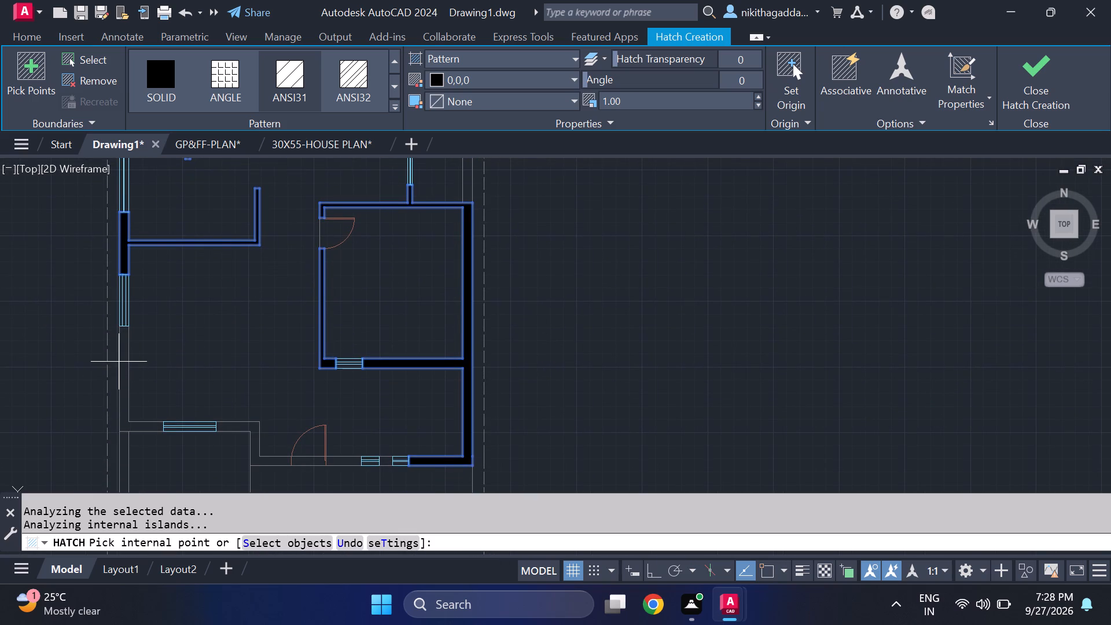
left_click(121, 353)
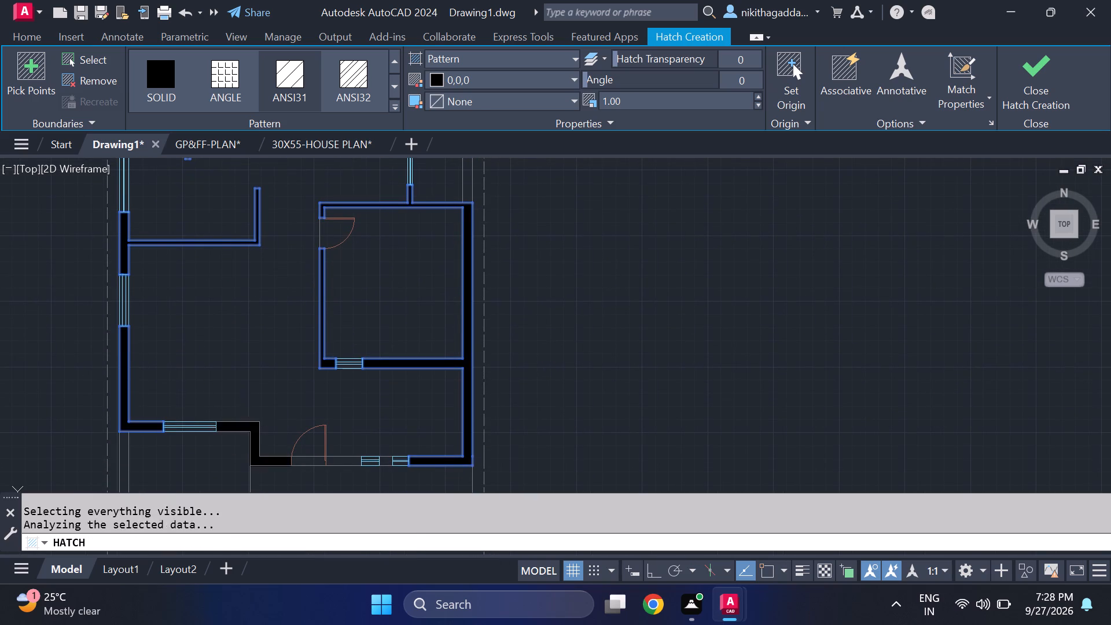
left_click(245, 426)
middle_click_drag(341, 443, 296, 369)
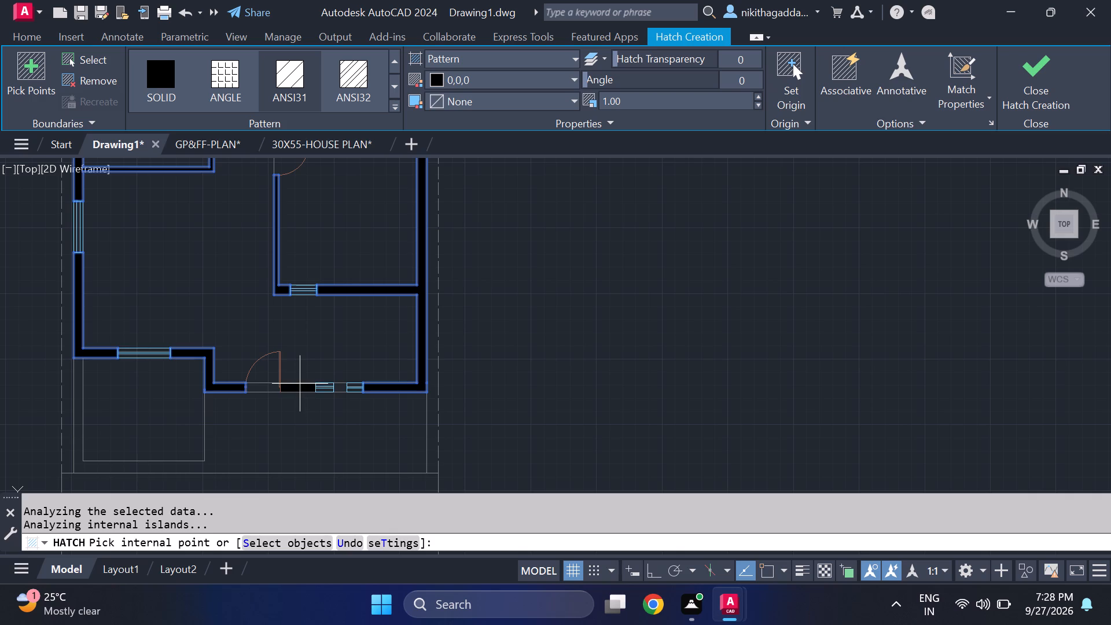
left_click(300, 384)
left_click(341, 386)
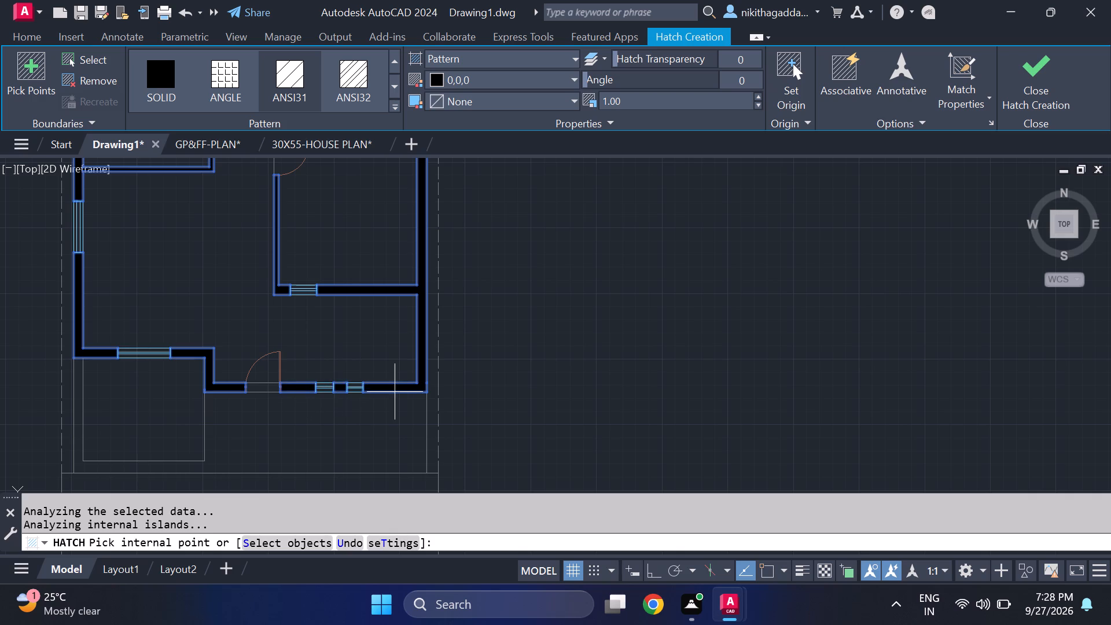
scroll(438, 396, "down", 2)
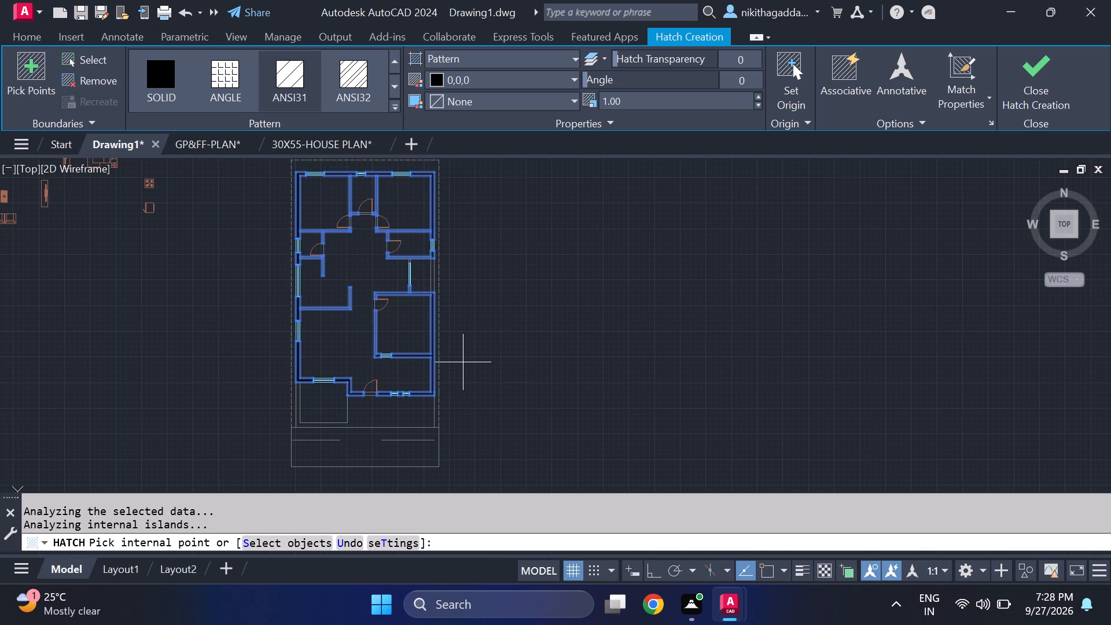
middle_click_drag(465, 375, 481, 438)
scroll(485, 442, "up", 1)
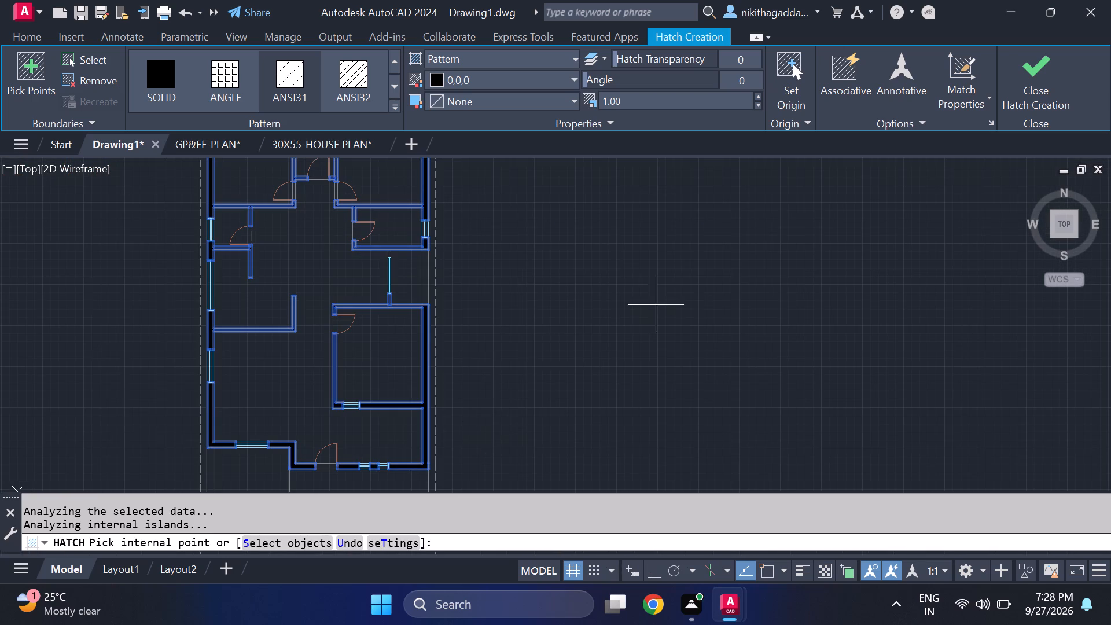
left_click(1038, 66)
Examine the black wall hatching throughout the floor plan.
scroll(356, 379, "up", 1)
scroll(356, 374, "down", 2)
middle_click_drag(360, 288, 456, 283)
scroll(460, 278, "up", 1)
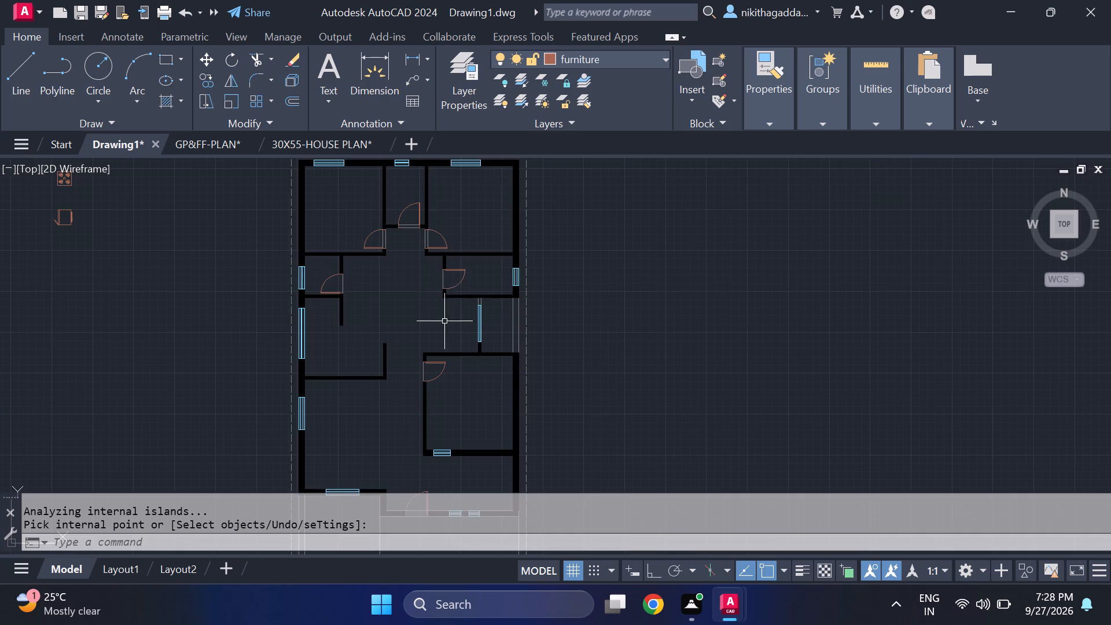
scroll(444, 323, "up", 2)
scroll(444, 325, "down", 1)
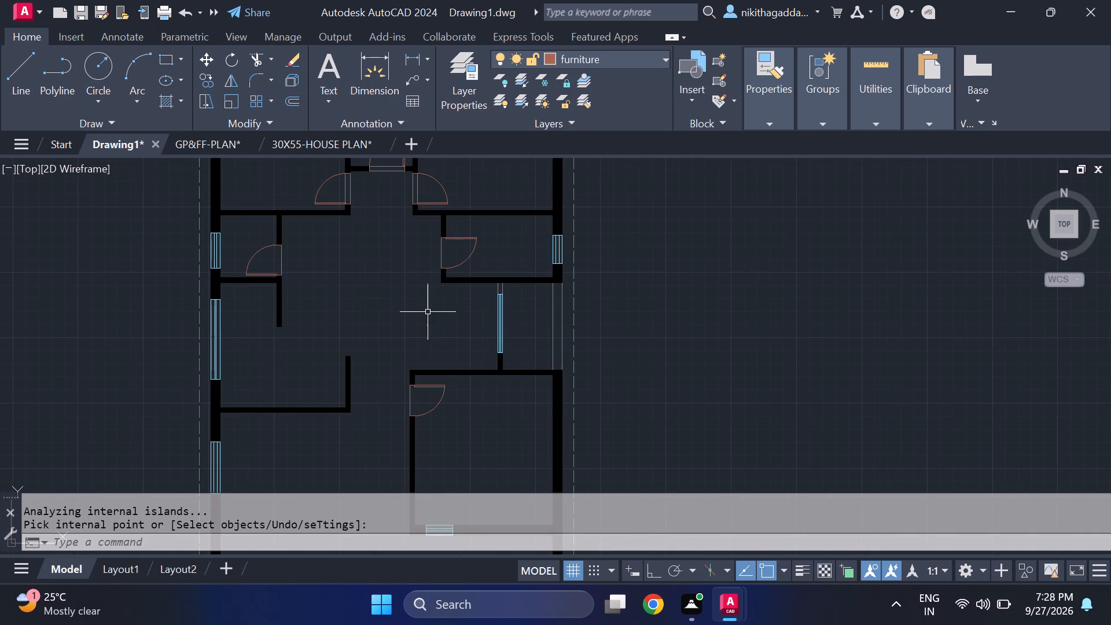
scroll(376, 310, "down", 2)
scroll(334, 236, "up", 2)
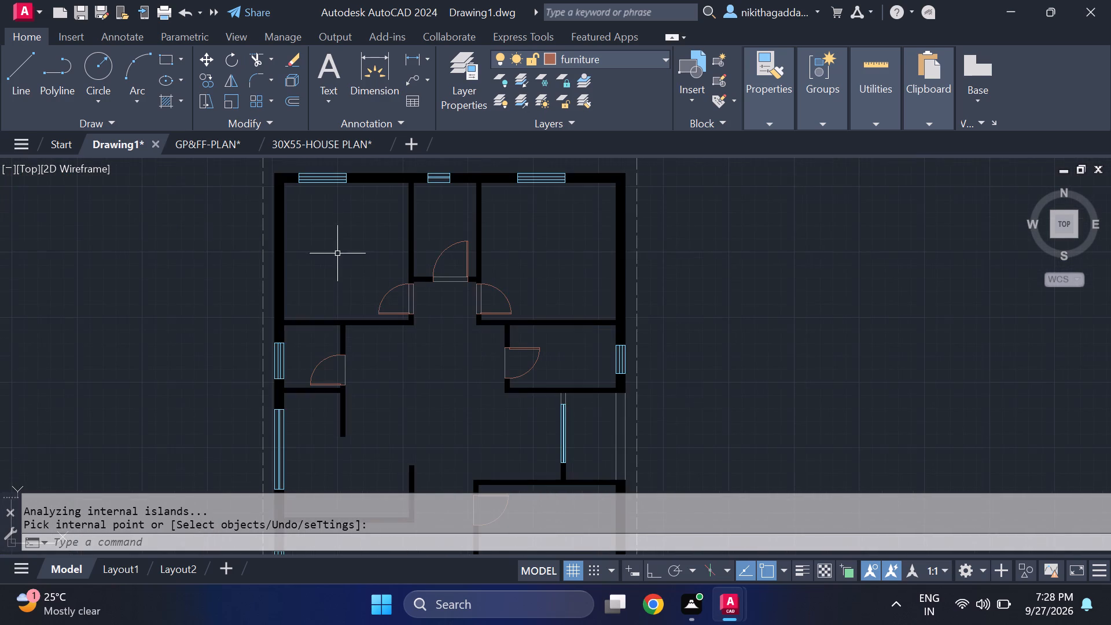
middle_click(396, 351)
middle_click_drag(392, 351, 384, 353)
middle_click(370, 361)
middle_click_drag(369, 361, 330, 370)
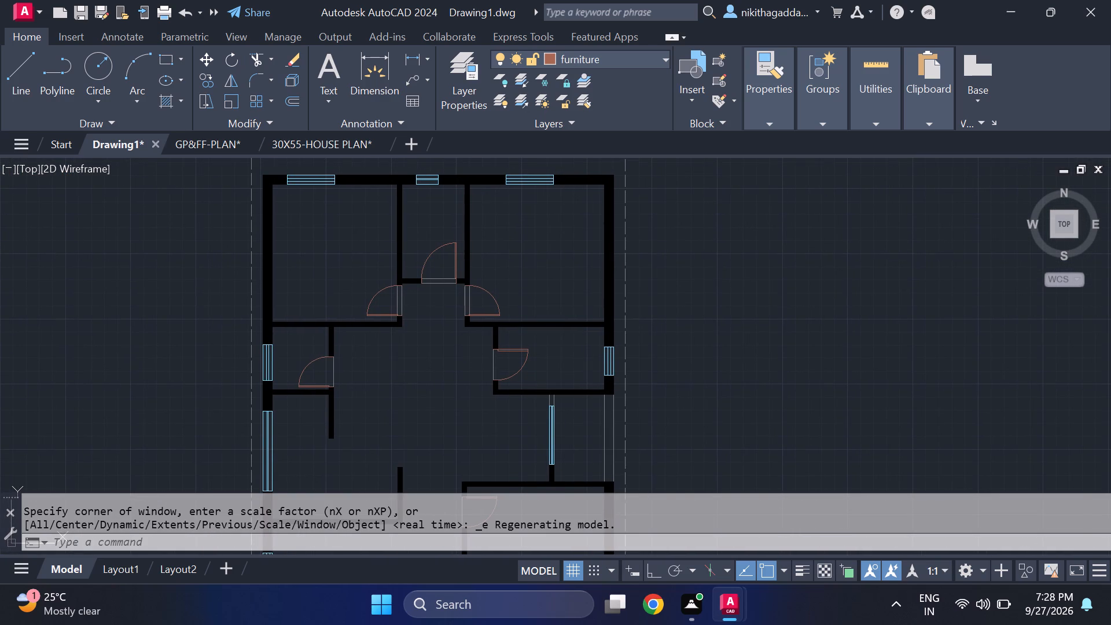
middle_click_drag(689, 365, 317, 372)
scroll(326, 378, "up", 2)
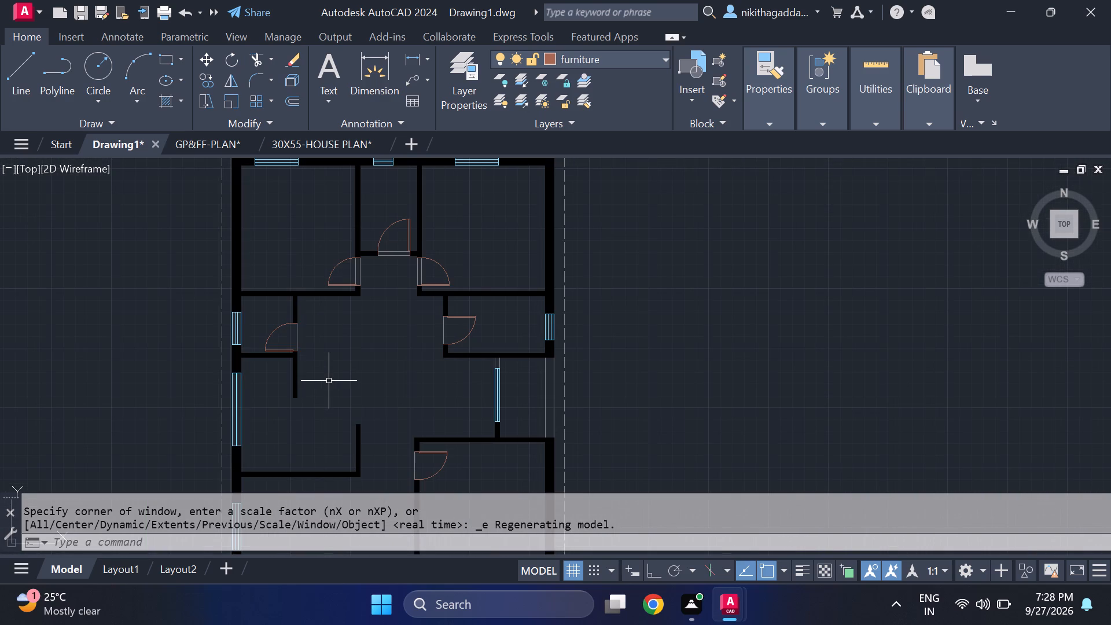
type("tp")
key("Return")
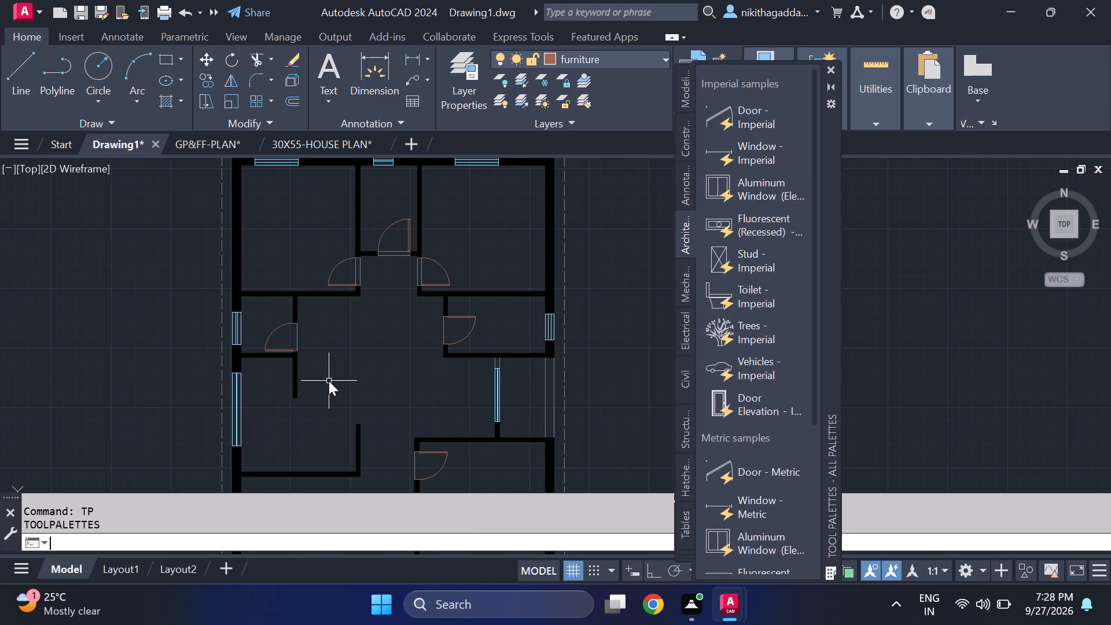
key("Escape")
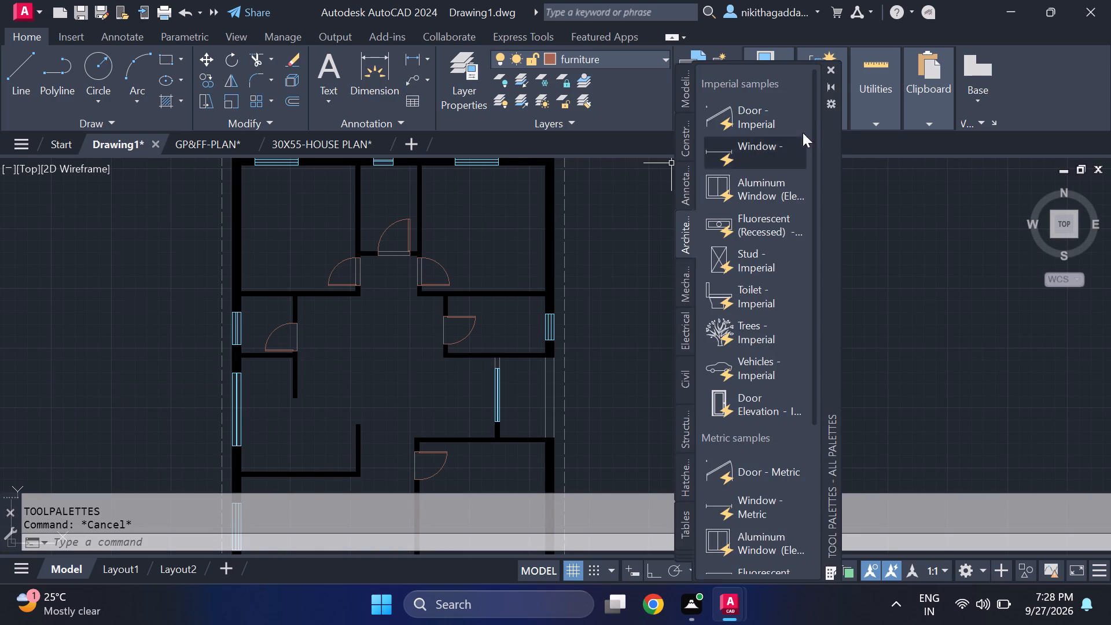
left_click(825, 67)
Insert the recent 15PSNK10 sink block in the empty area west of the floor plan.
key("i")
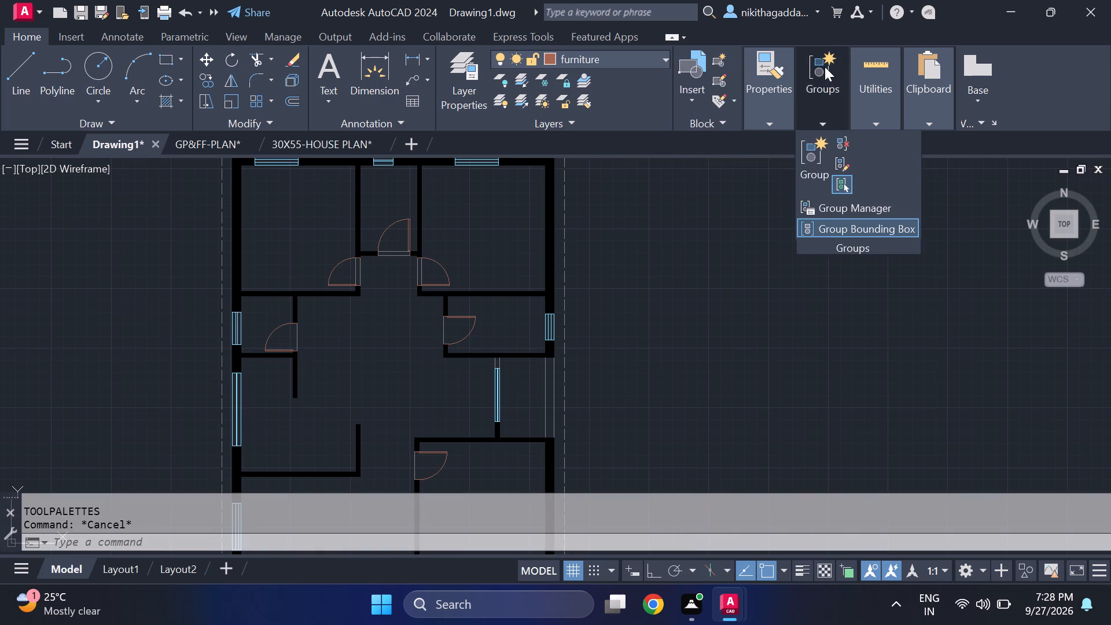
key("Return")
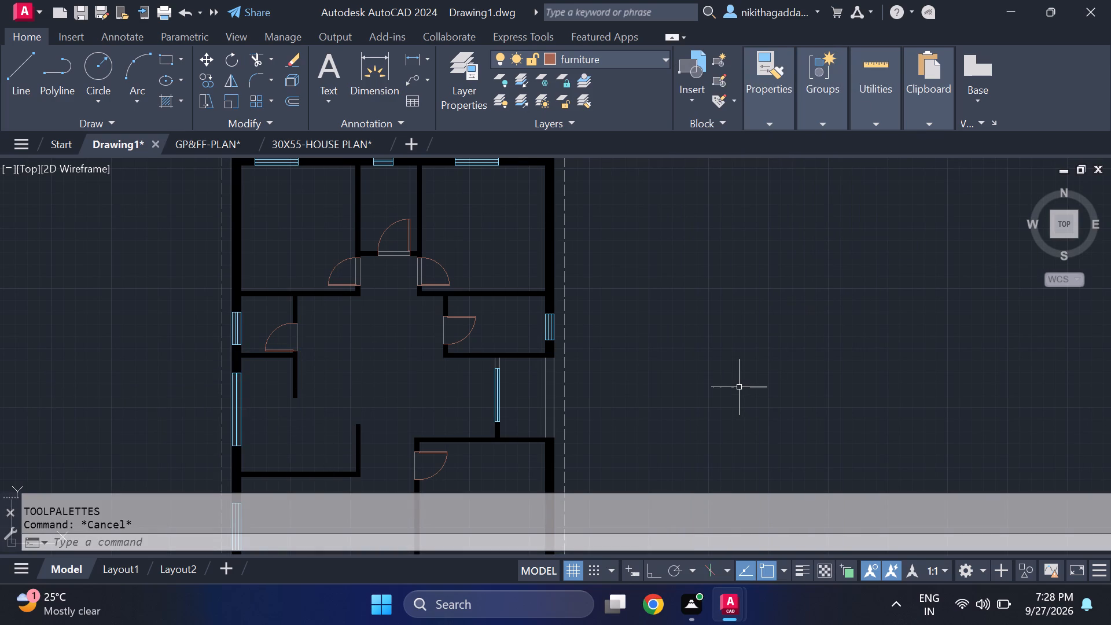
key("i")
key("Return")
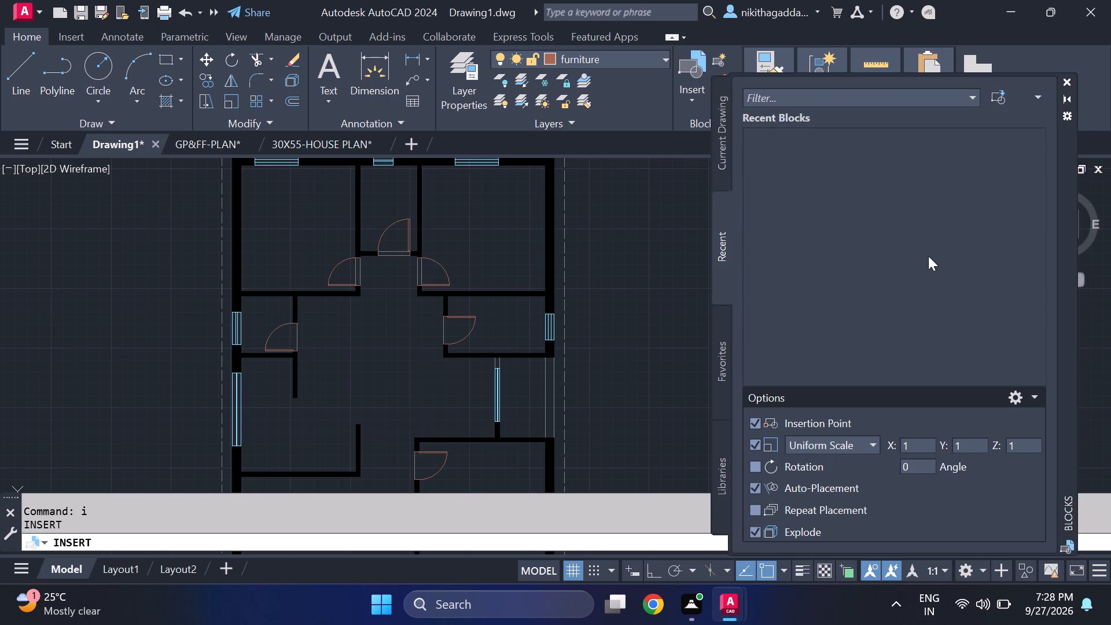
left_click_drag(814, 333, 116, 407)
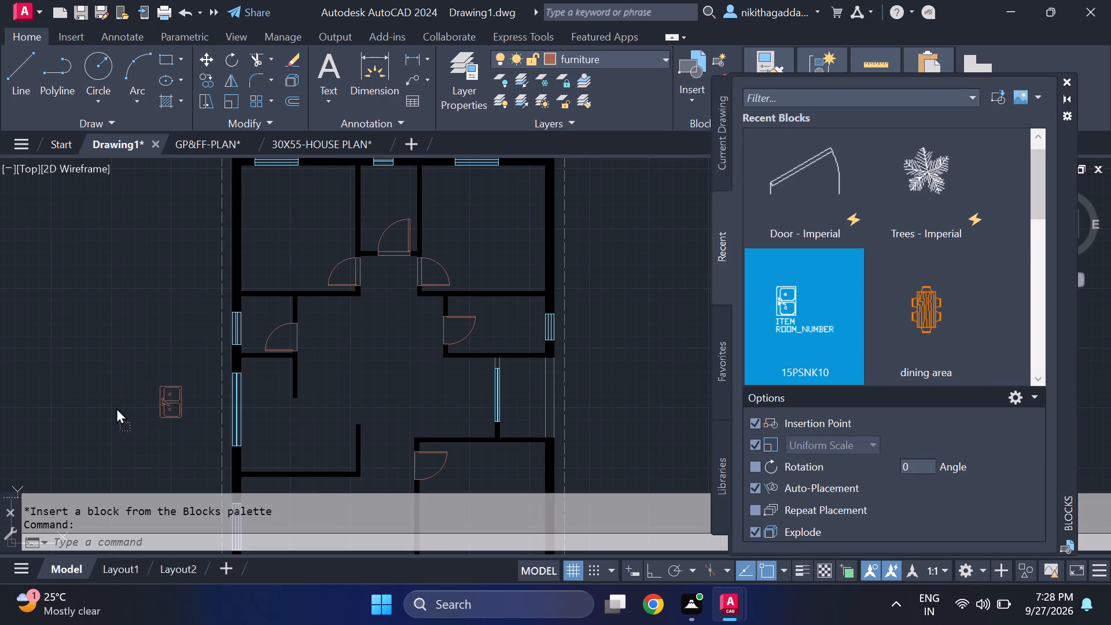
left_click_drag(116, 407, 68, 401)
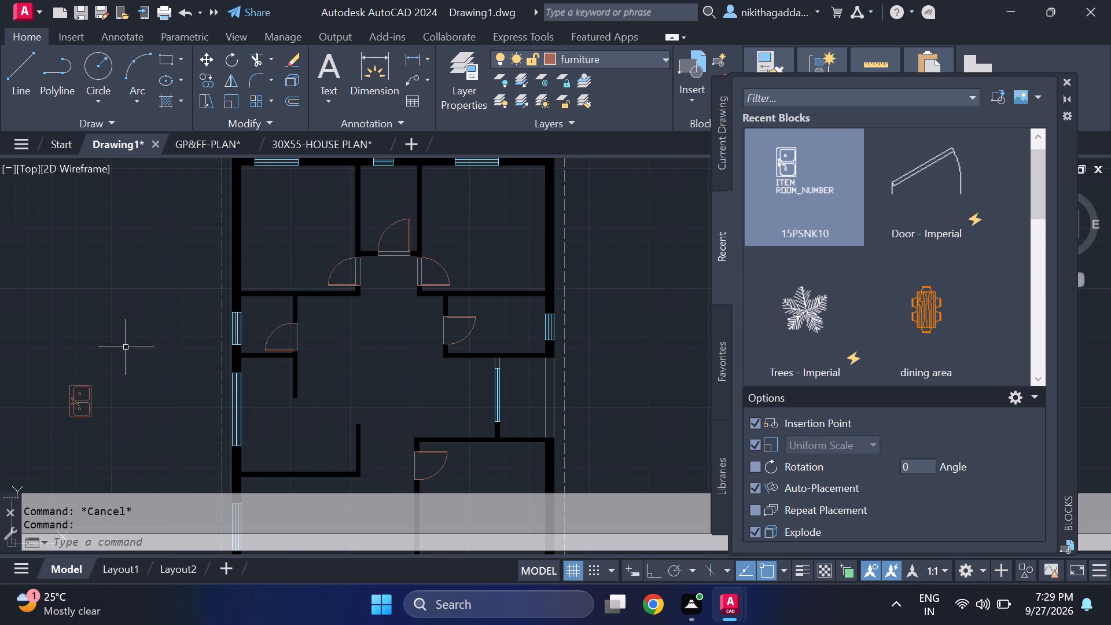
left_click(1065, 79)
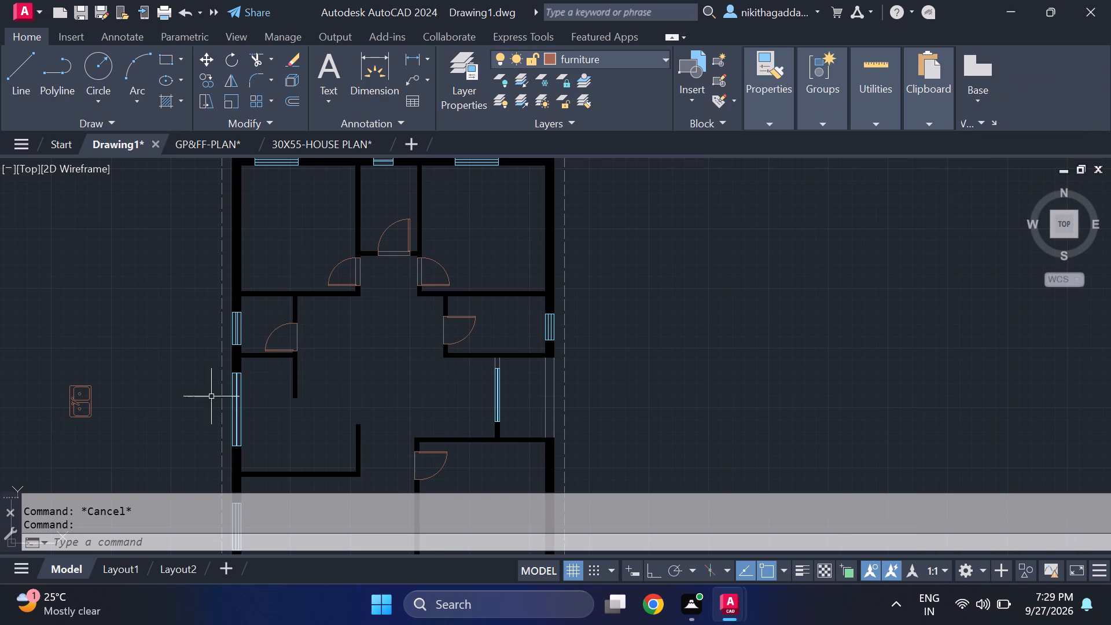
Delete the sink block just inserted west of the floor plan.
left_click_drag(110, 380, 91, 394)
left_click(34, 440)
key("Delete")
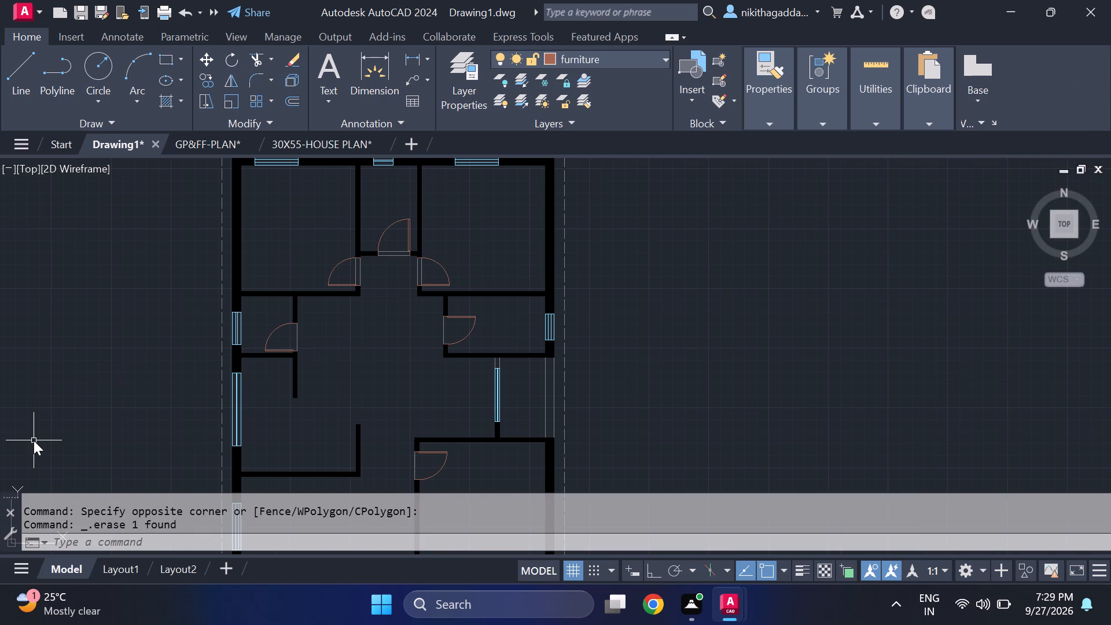
Make layer 0 the current layer.
left_click(638, 67)
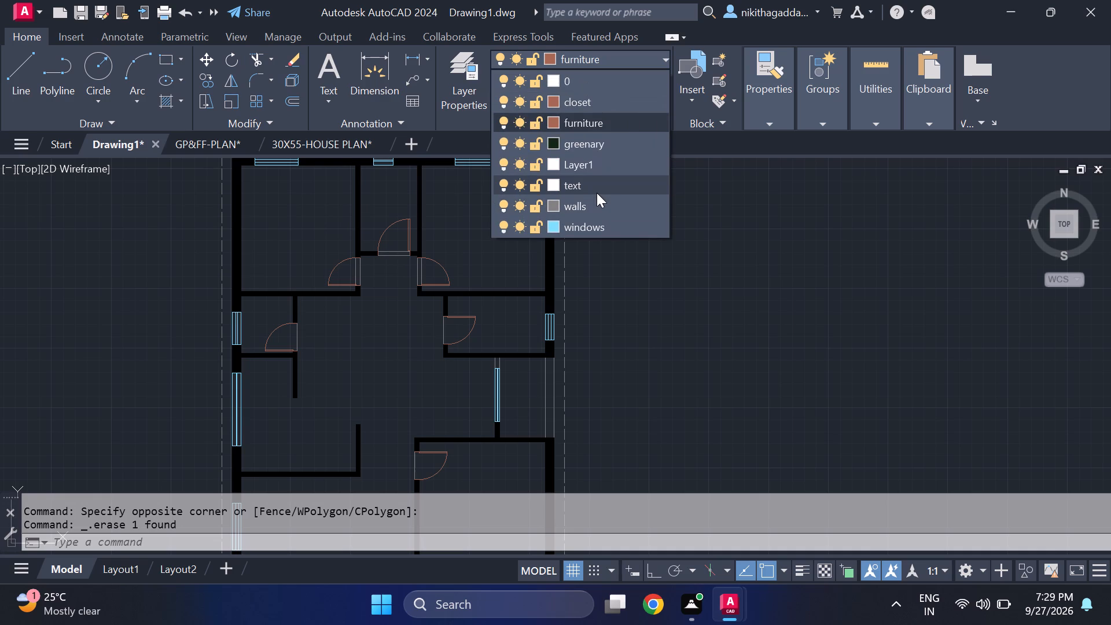
left_click(577, 77)
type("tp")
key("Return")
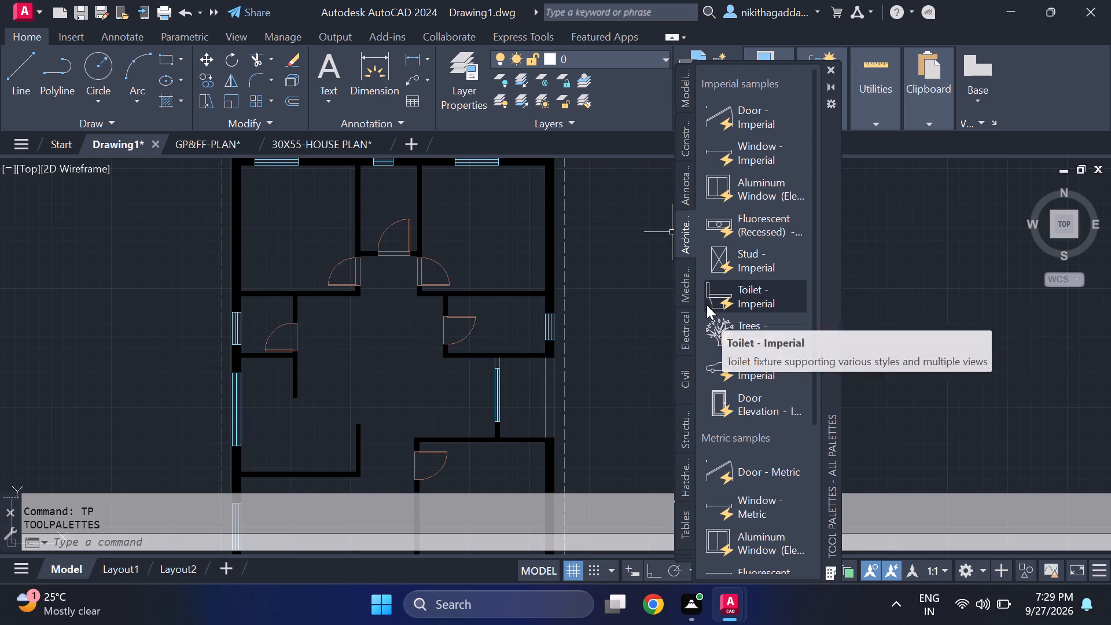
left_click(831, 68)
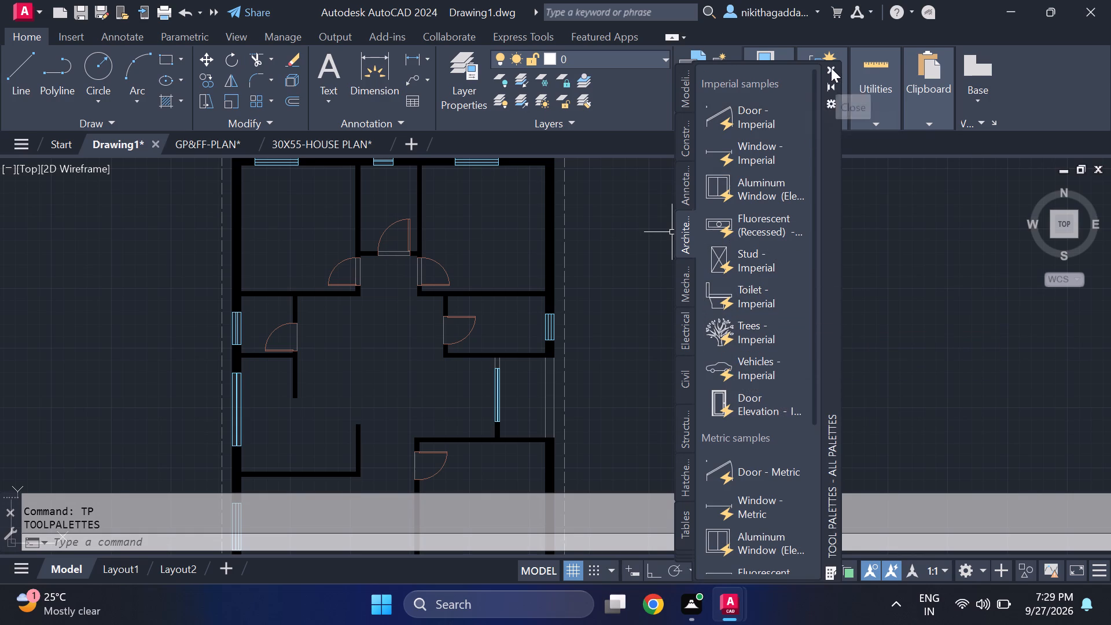
Insert the recent 15PSNK10 sink block on layer 0 in the empty area west of the floor plan.
key("i")
key("Return")
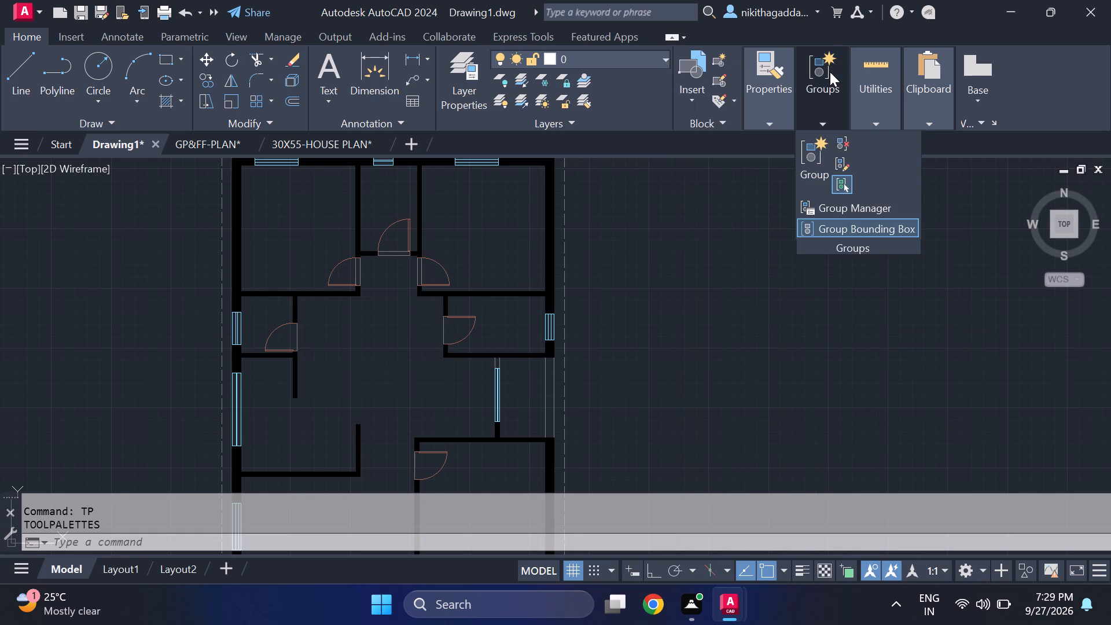
key("i")
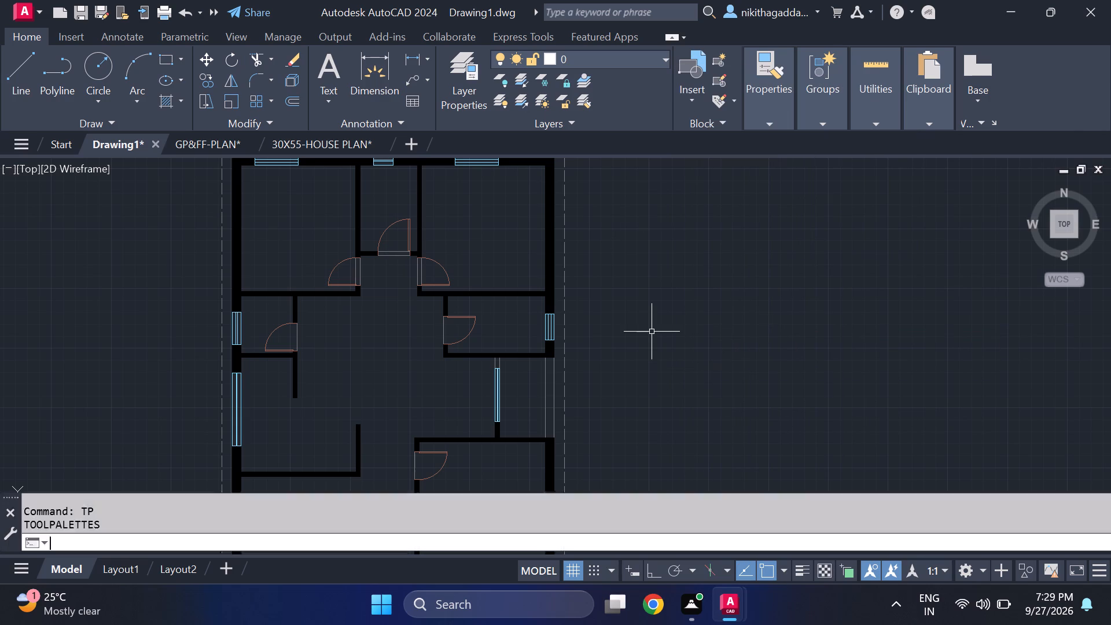
key("Return")
left_click_drag(838, 185, 836, 185)
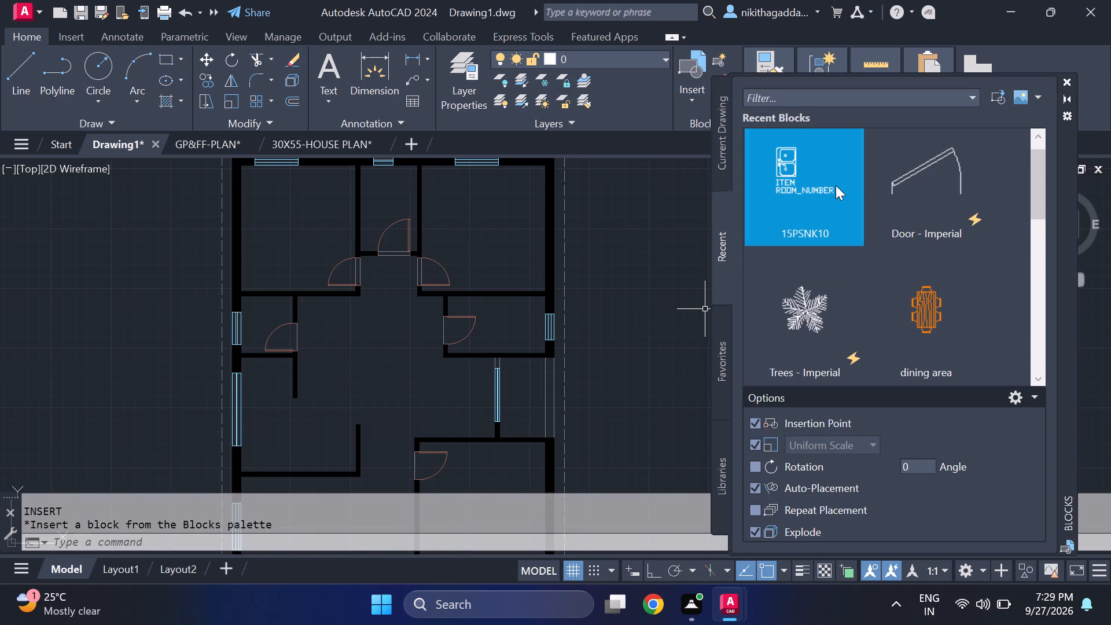
left_click_drag(836, 185, 73, 305)
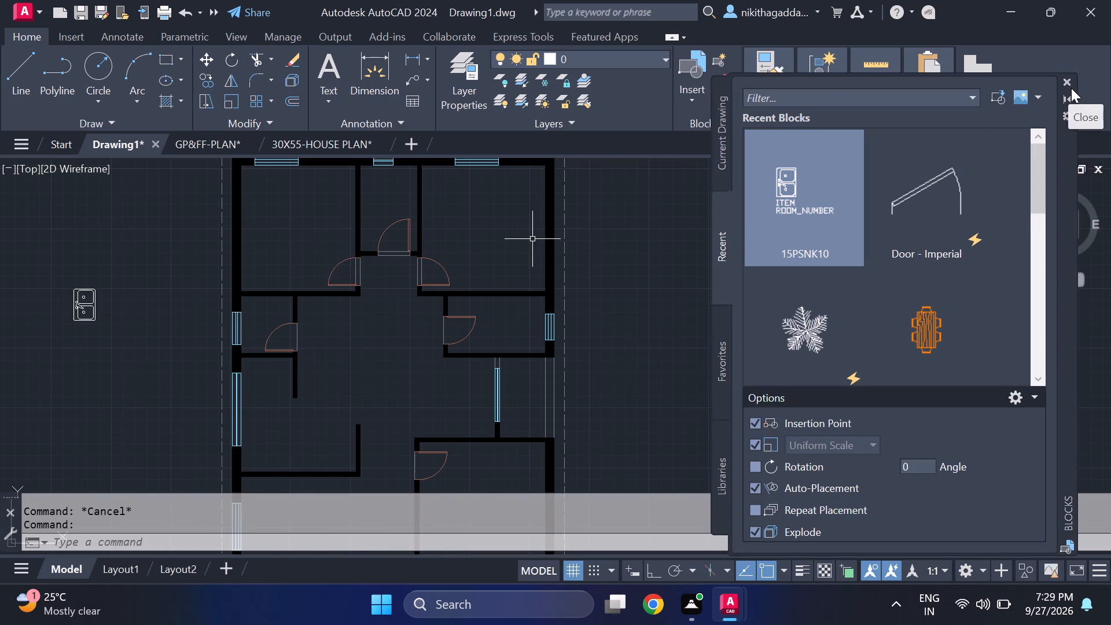
left_click(1068, 80)
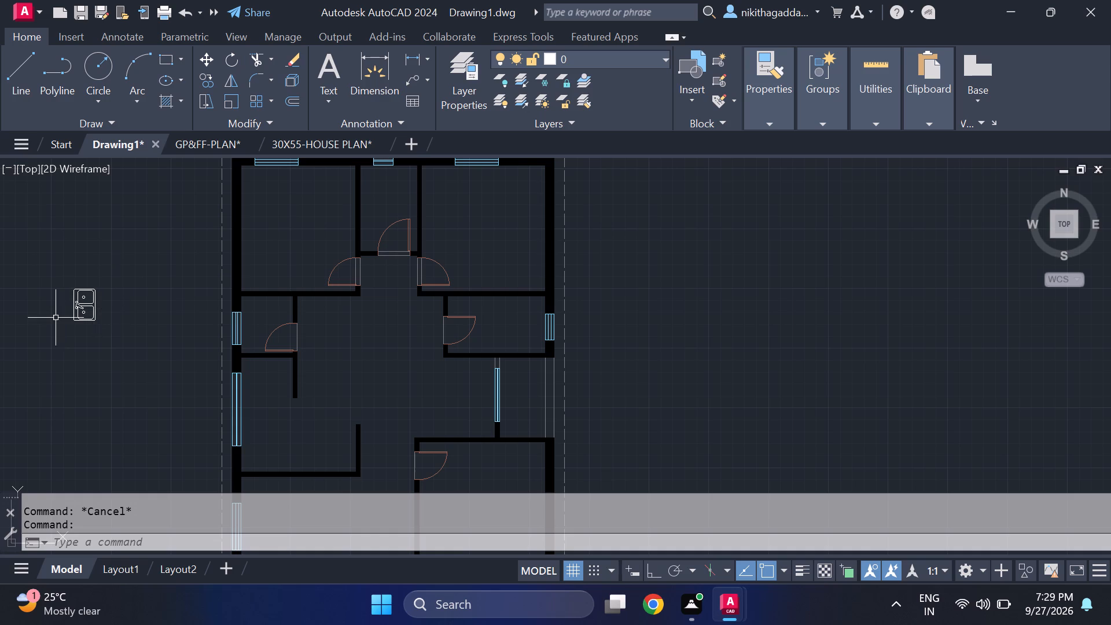
Move the sink by its tap-side edge into the kitchen, beside the lower part of the west wall's long window.
scroll(94, 329, "down", 2)
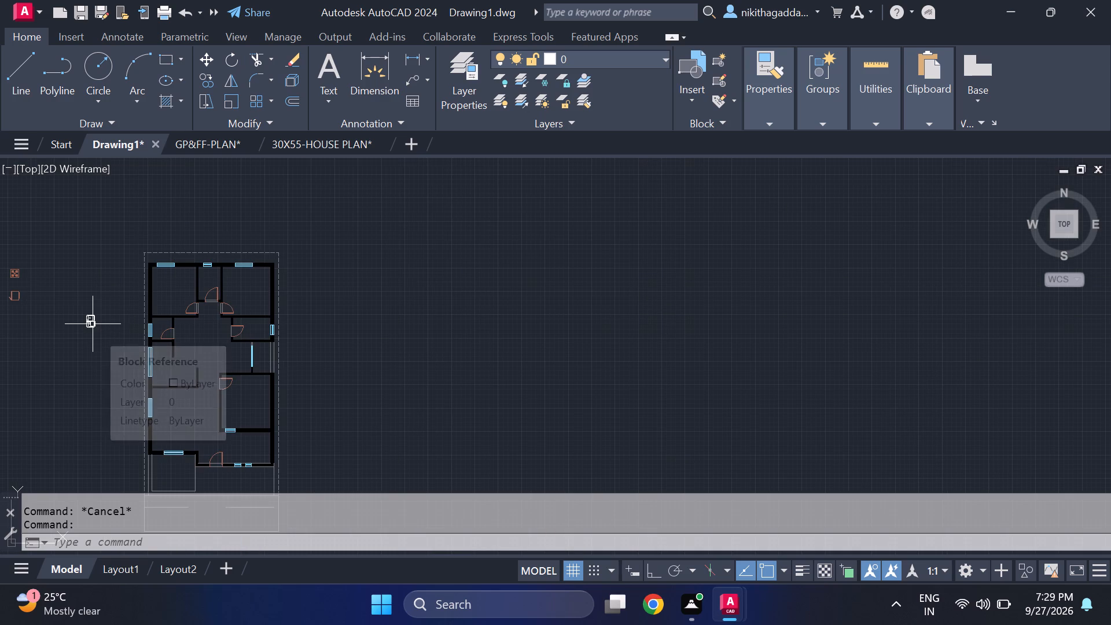
scroll(91, 324, "down", 1)
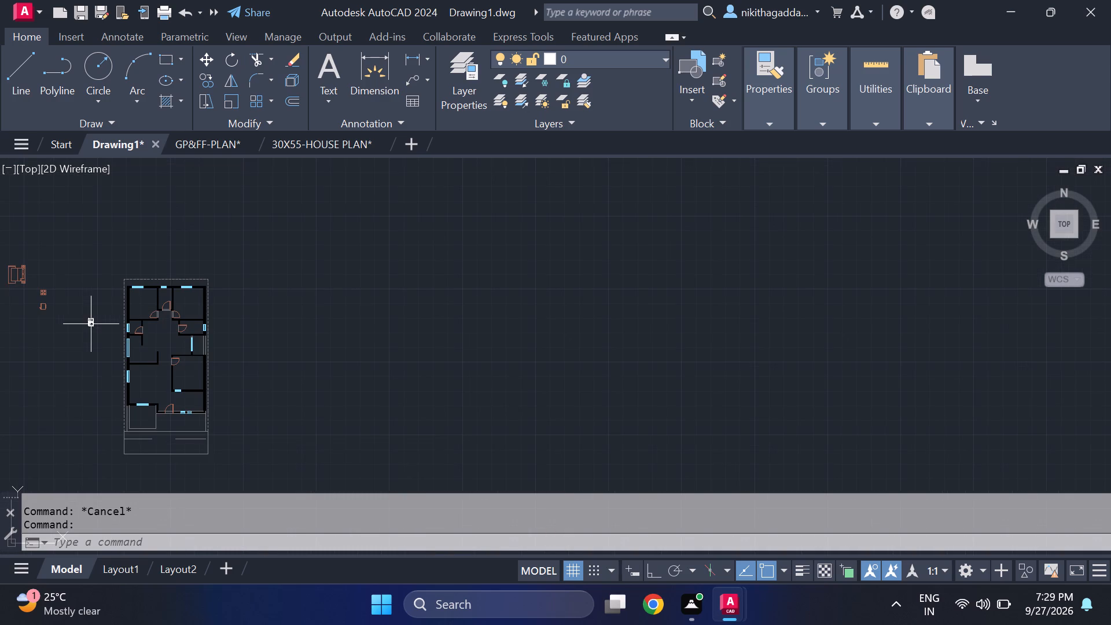
scroll(2, 285, "up", 2)
scroll(49, 310, "up", 1)
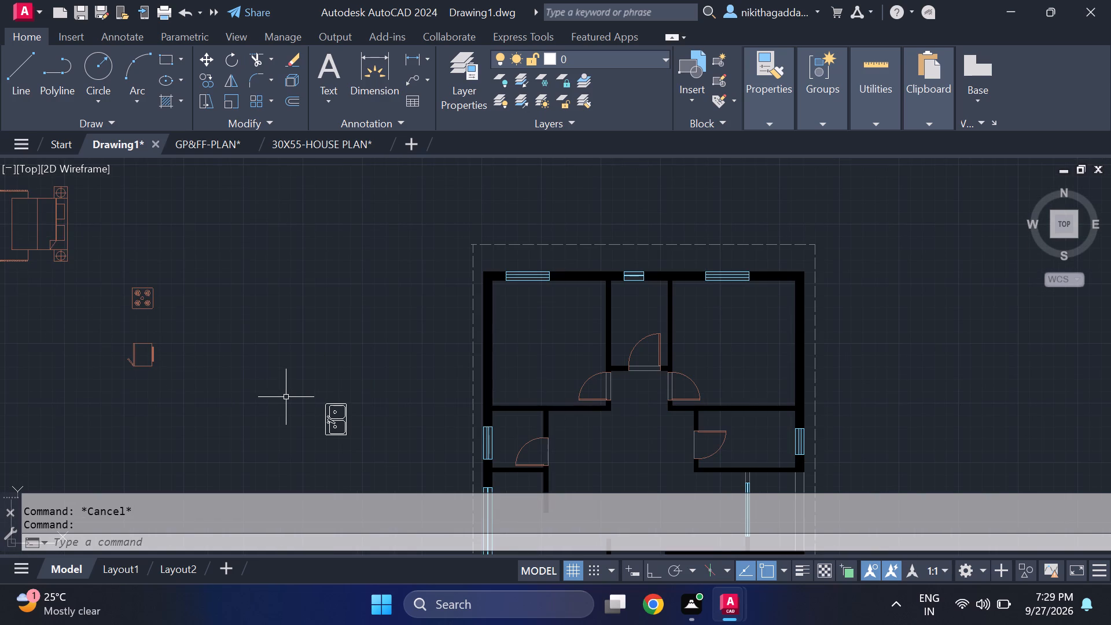
middle_click_drag(187, 370, 131, 282)
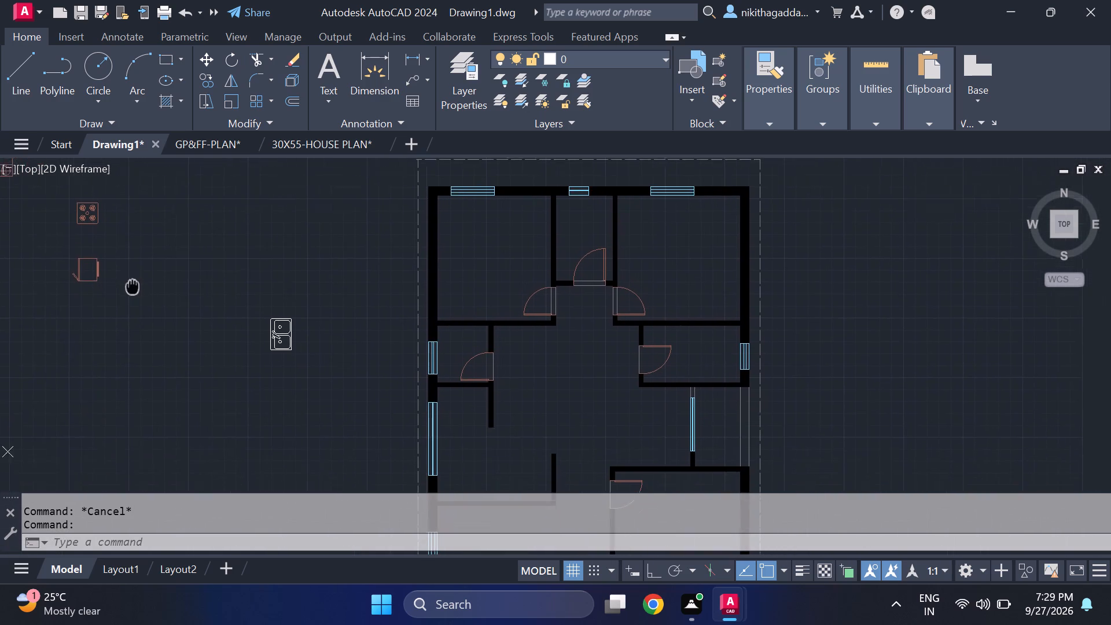
middle_click_drag(131, 282, 126, 273)
middle_click_drag(182, 344, 141, 330)
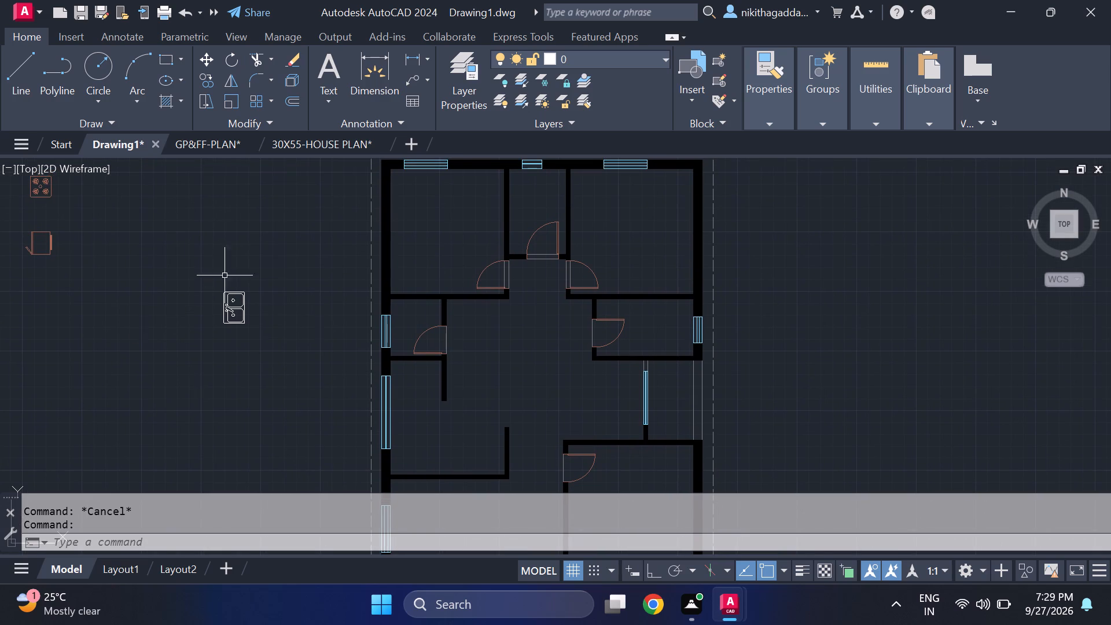
left_click(267, 270)
left_click(132, 410)
key("m")
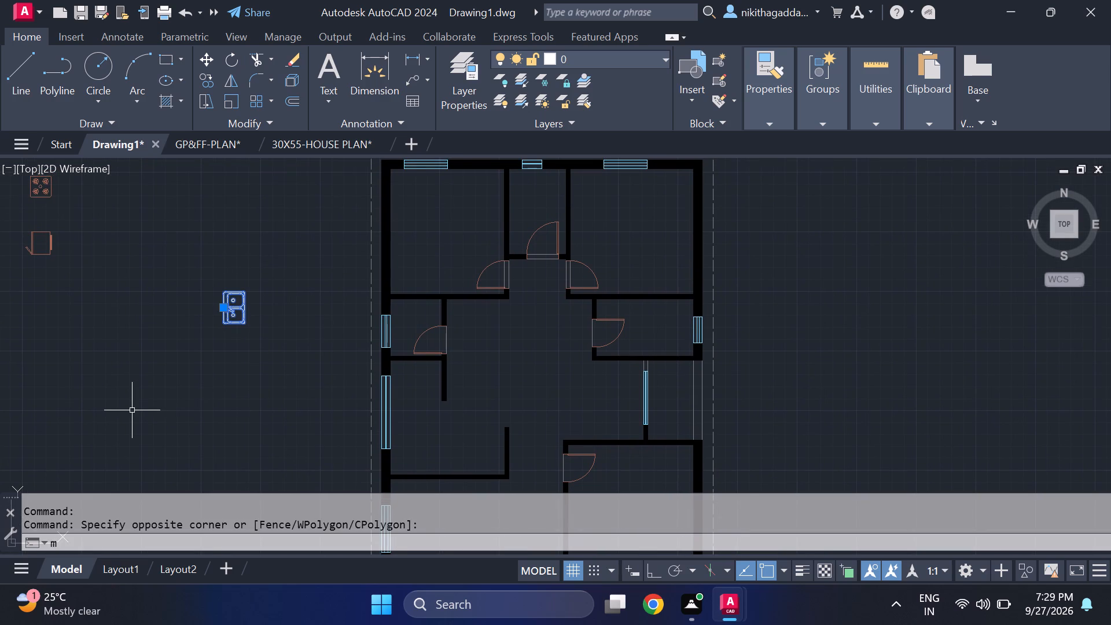
key("Return")
scroll(210, 304, "up", 2)
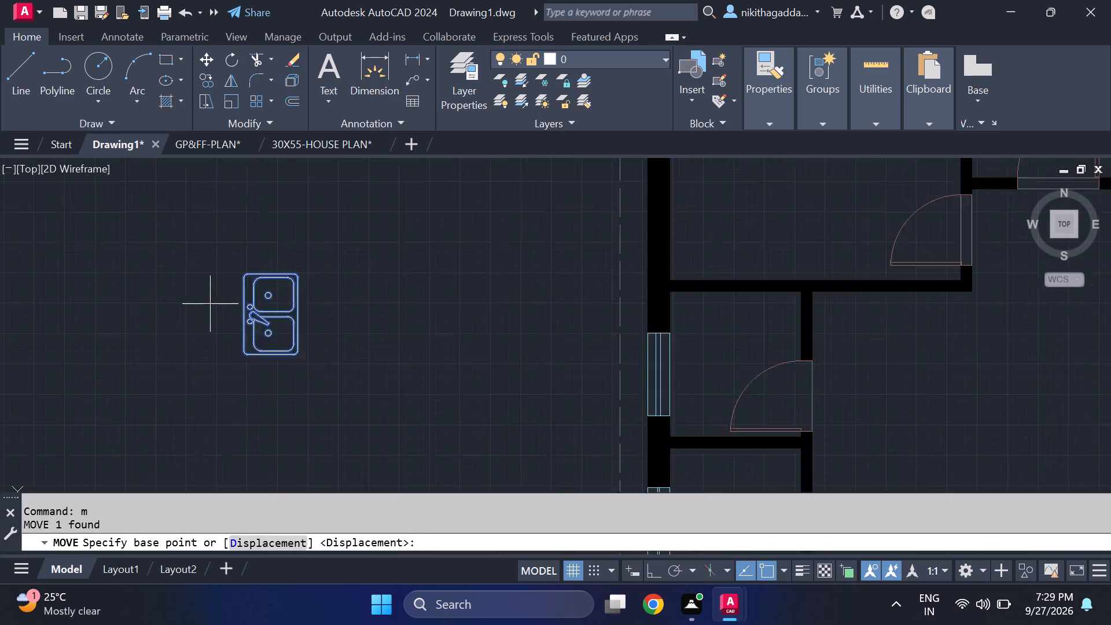
scroll(210, 304, "up", 1)
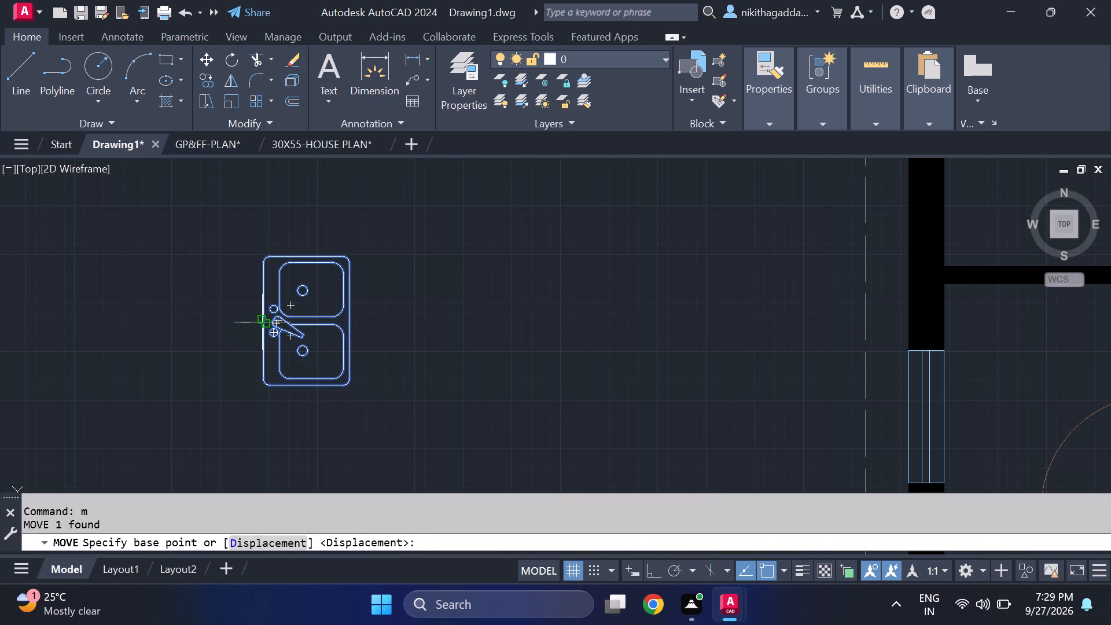
left_click(262, 322)
scroll(613, 362, "down", 3)
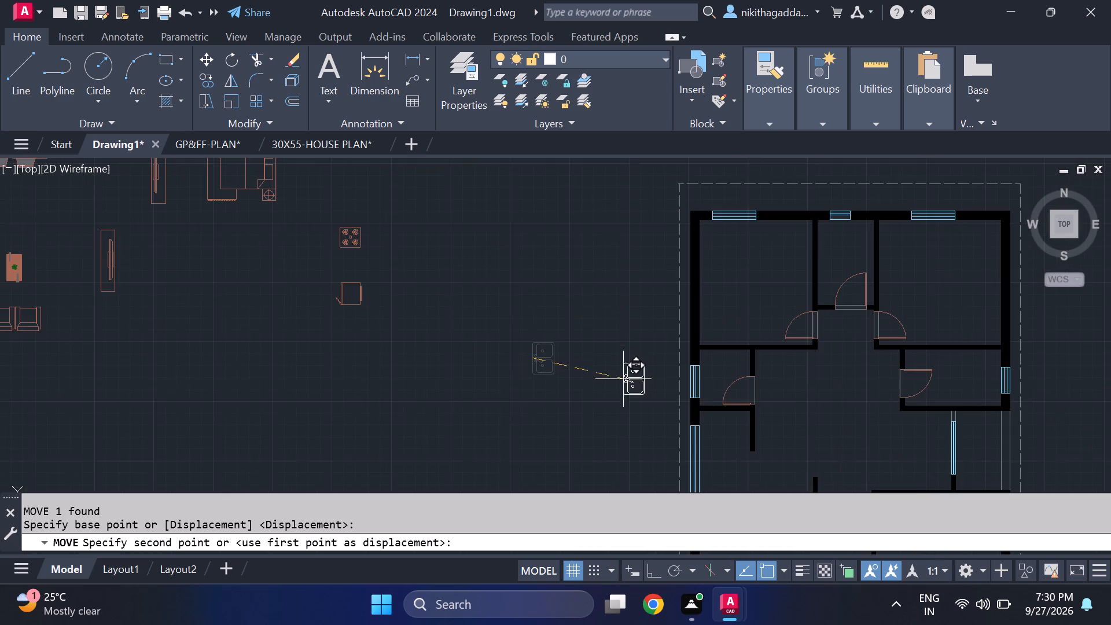
middle_click_drag(621, 384, 253, 271)
scroll(336, 389, "up", 2)
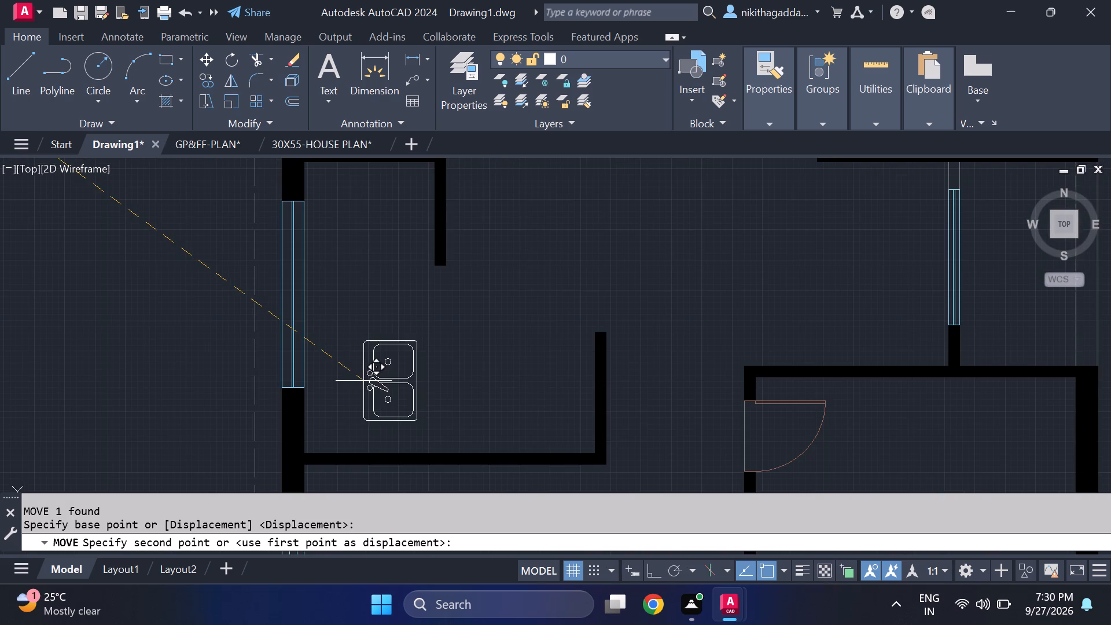
scroll(328, 347, "up", 1)
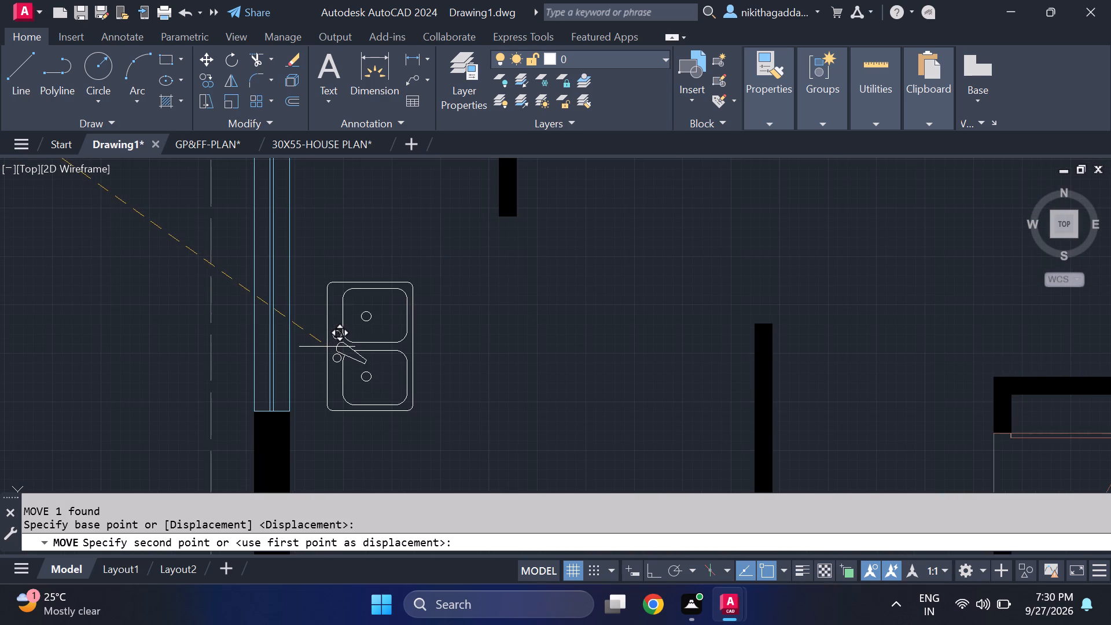
left_click(300, 361)
Move the four-burner stove from the furniture area into the kitchen, beside the west window and just north of the sink.
scroll(139, 373, "down", 2)
scroll(211, 355, "down", 1)
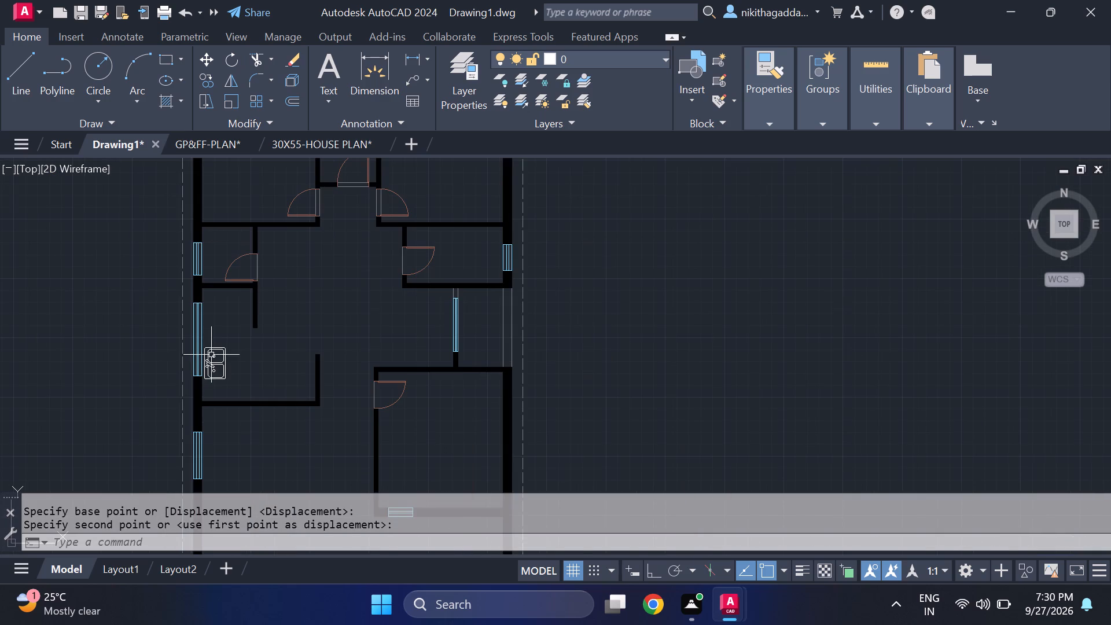
middle_click_drag(175, 362, 271, 370)
scroll(332, 367, "up", 3)
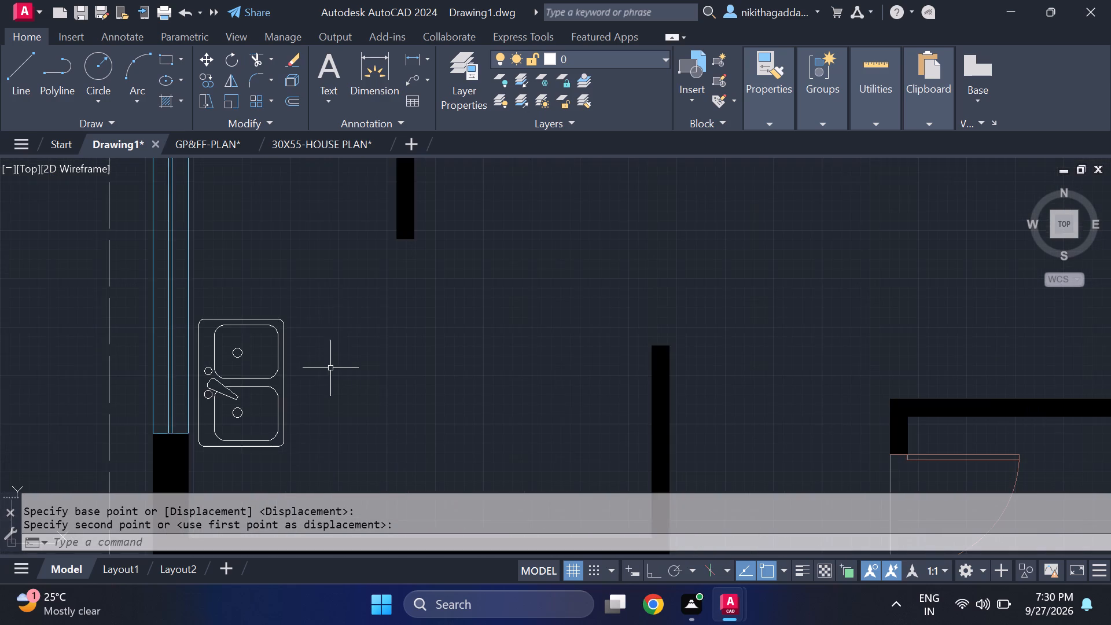
scroll(114, 375, "down", 3)
middle_click_drag(86, 364, 368, 380)
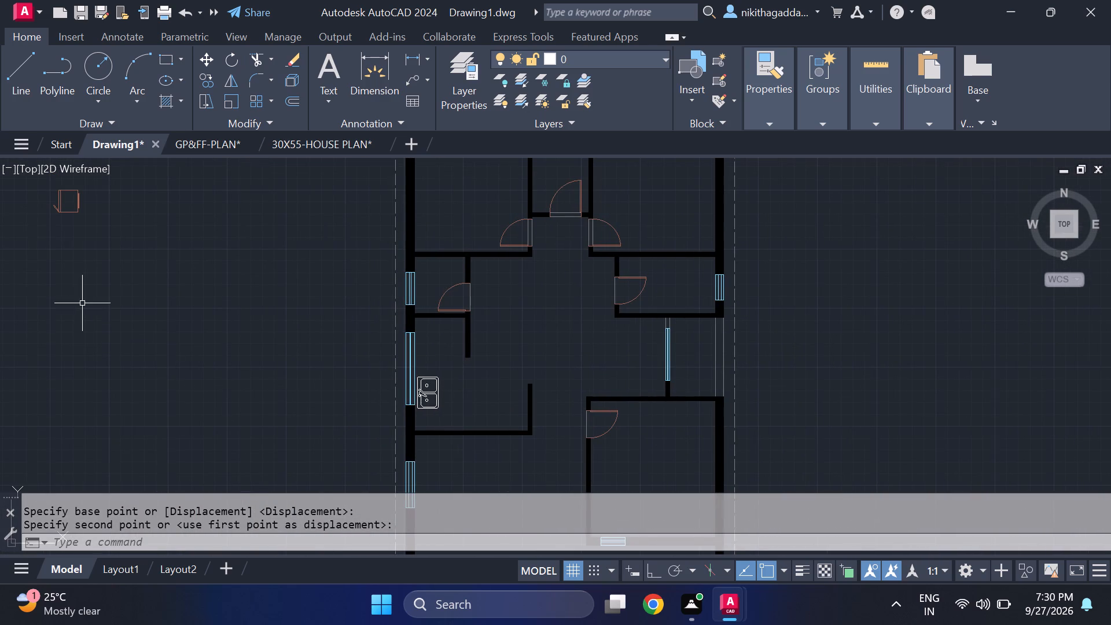
middle_click_drag(102, 326, 168, 403)
middle_click_drag(150, 323, 217, 418)
scroll(234, 322, "up", 1)
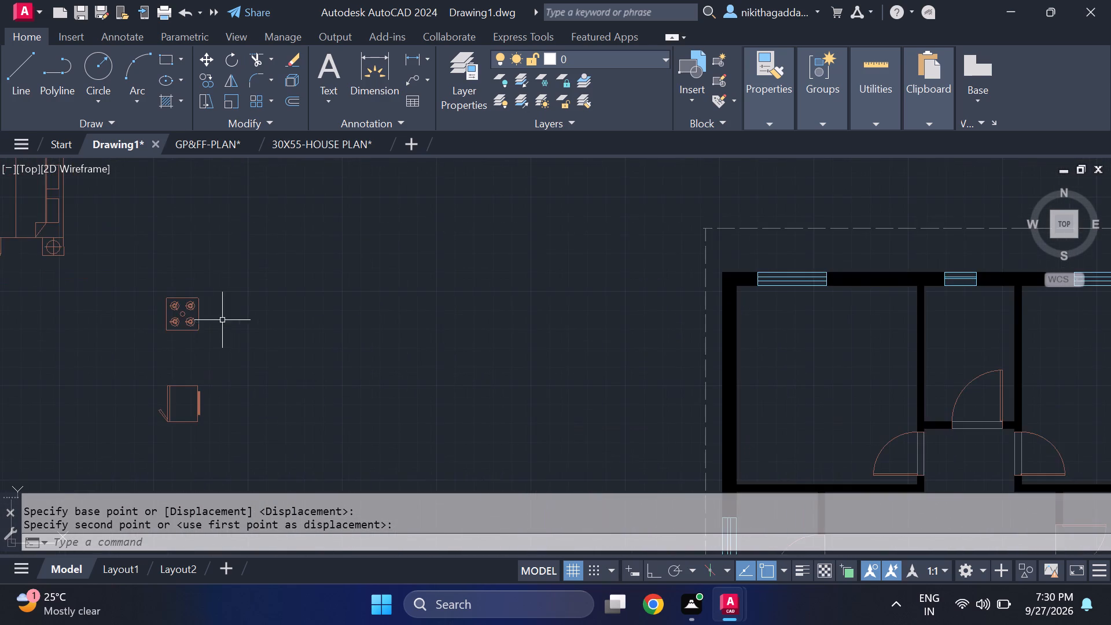
scroll(201, 314, "up", 1)
left_click(210, 285)
left_click(130, 355)
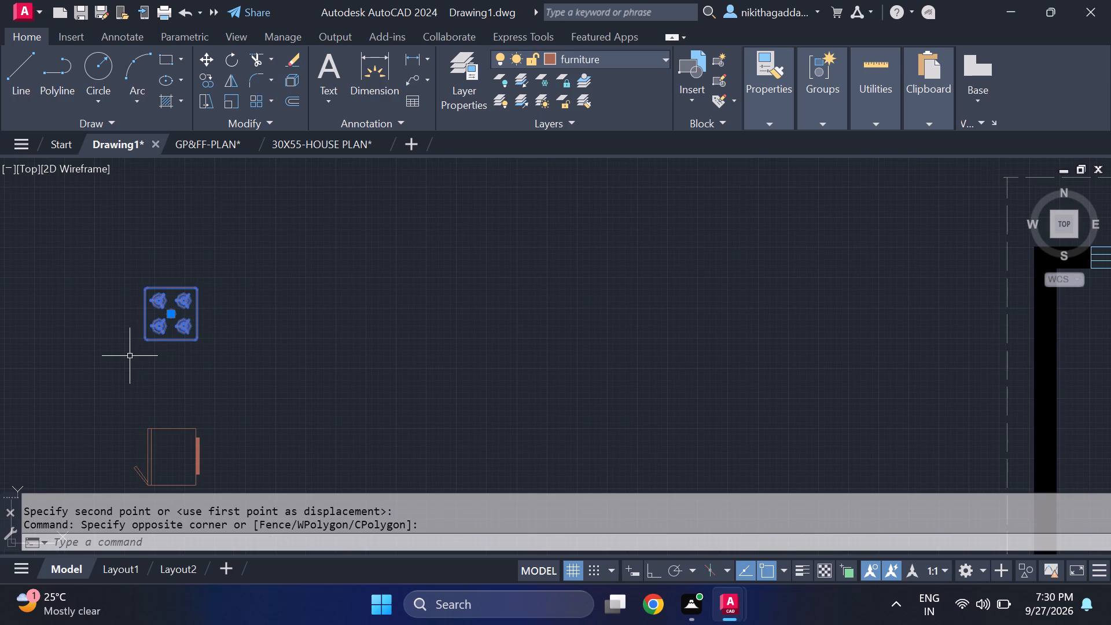
key("m")
key("Return")
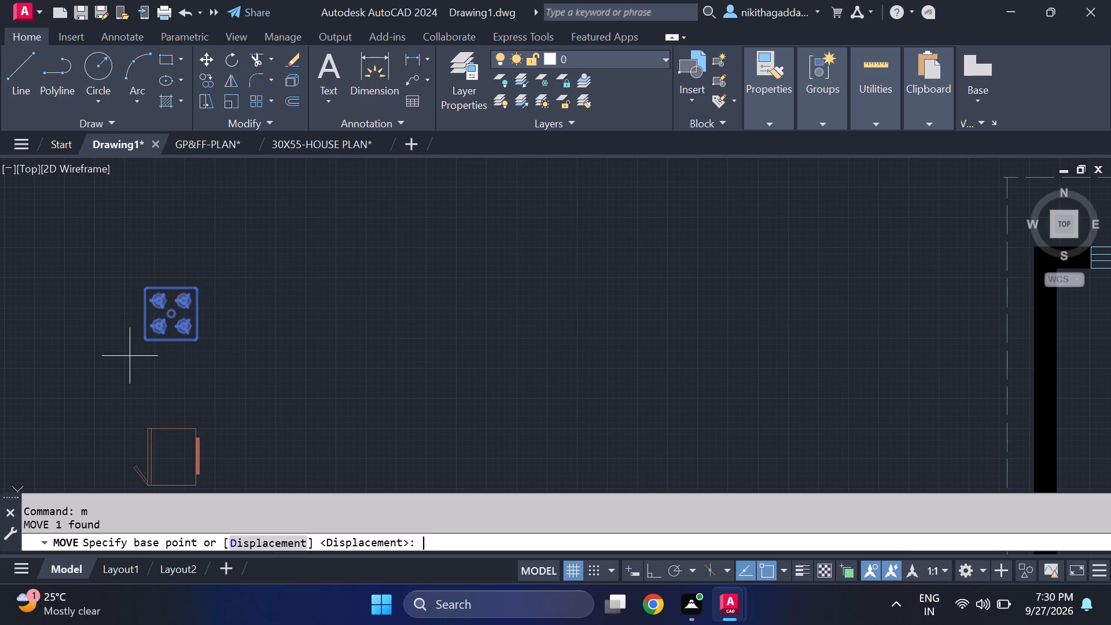
left_click(169, 311)
scroll(531, 347, "down", 4)
middle_click_drag(517, 367, 514, 369)
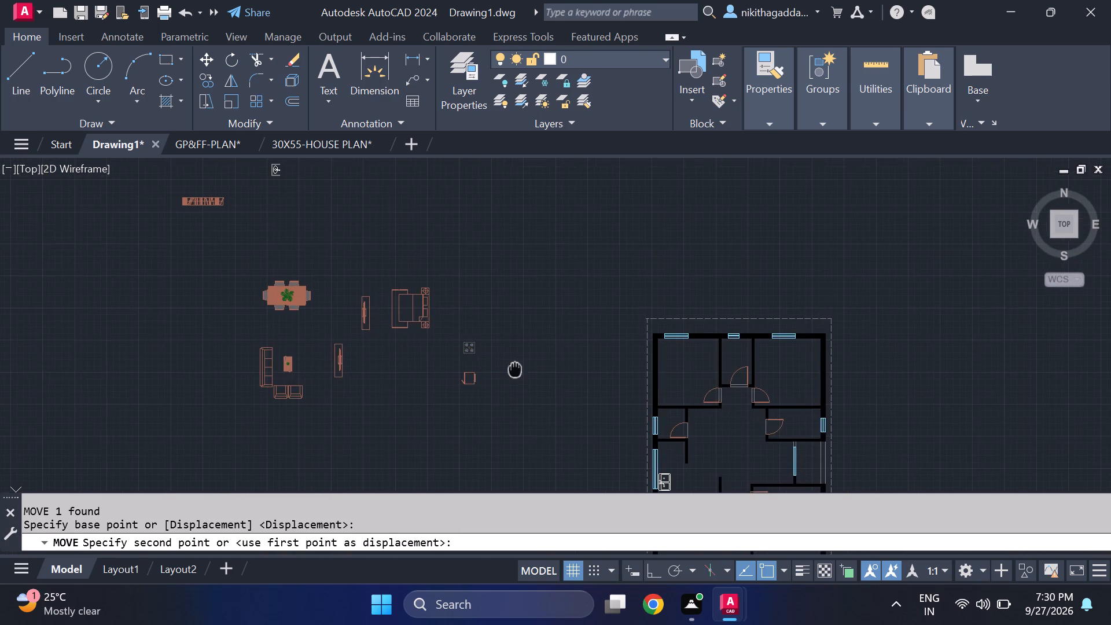
middle_click_drag(514, 369, 12, 301)
scroll(158, 394, "up", 2)
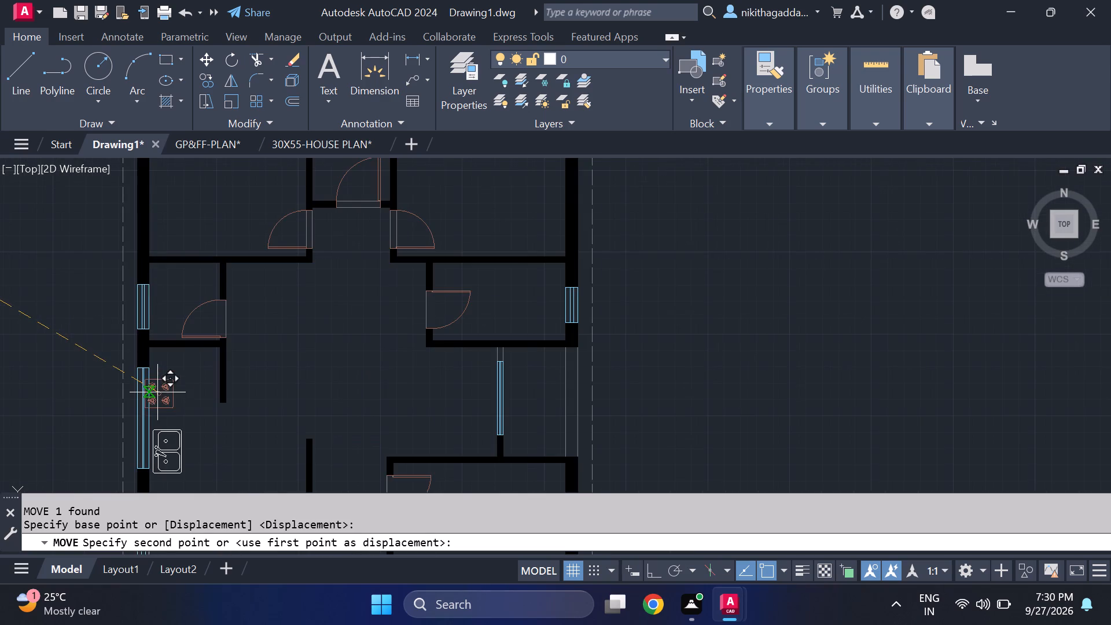
scroll(164, 398, "up", 1)
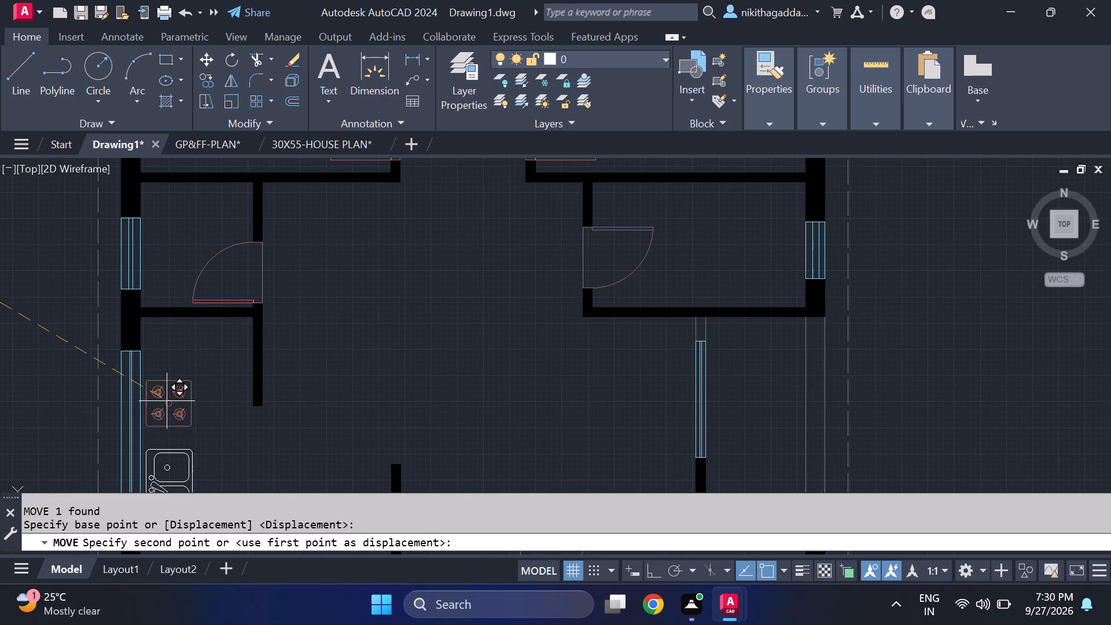
scroll(160, 396, "up", 1)
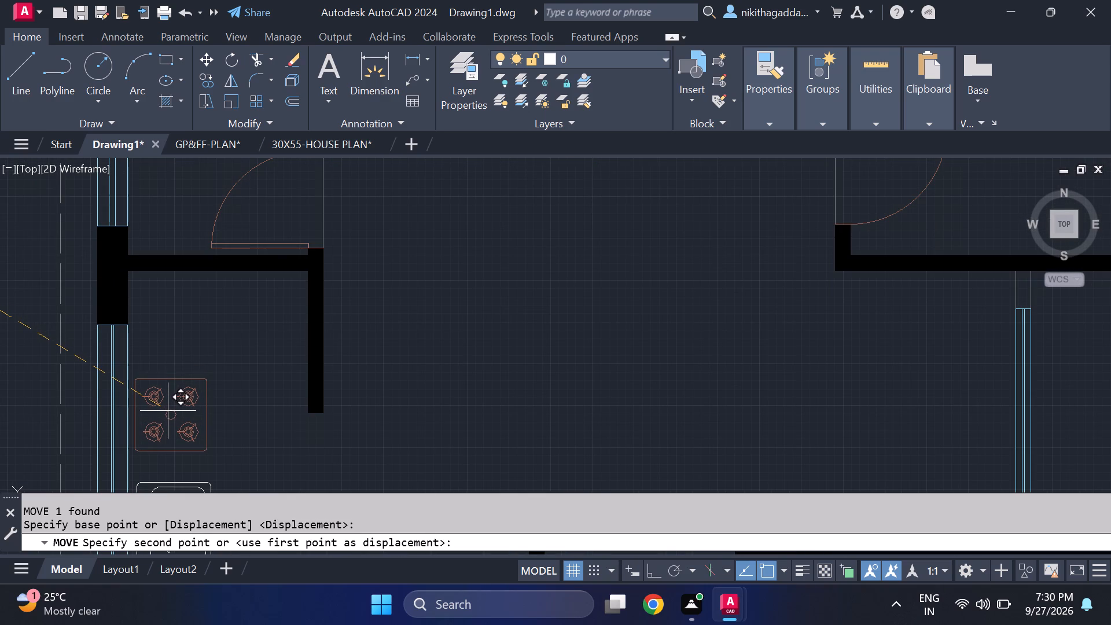
middle_click_drag(164, 410, 186, 355)
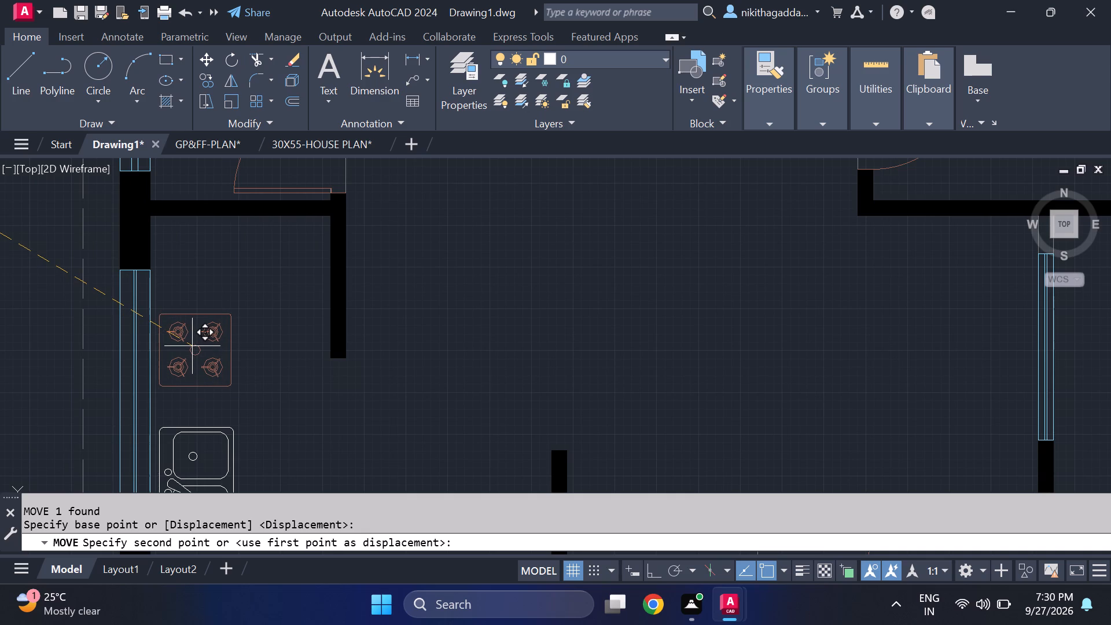
left_click(192, 353)
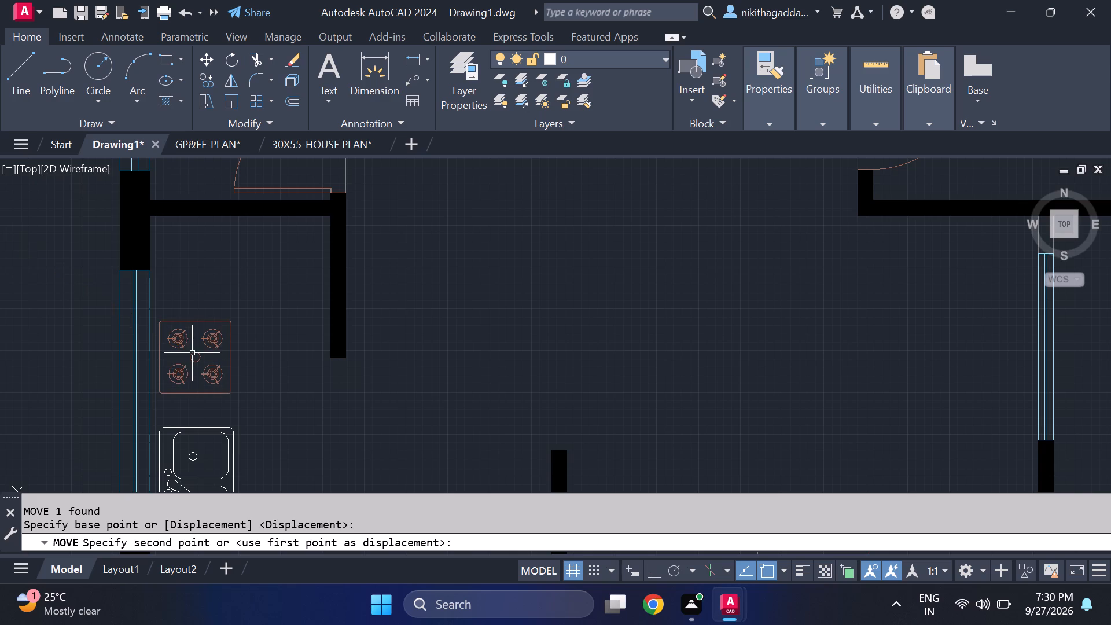
Copy the oval washbasin northwest of the floor plan to the empty space just east of the original.
scroll(234, 306, "down", 2)
scroll(332, 308, "down", 2)
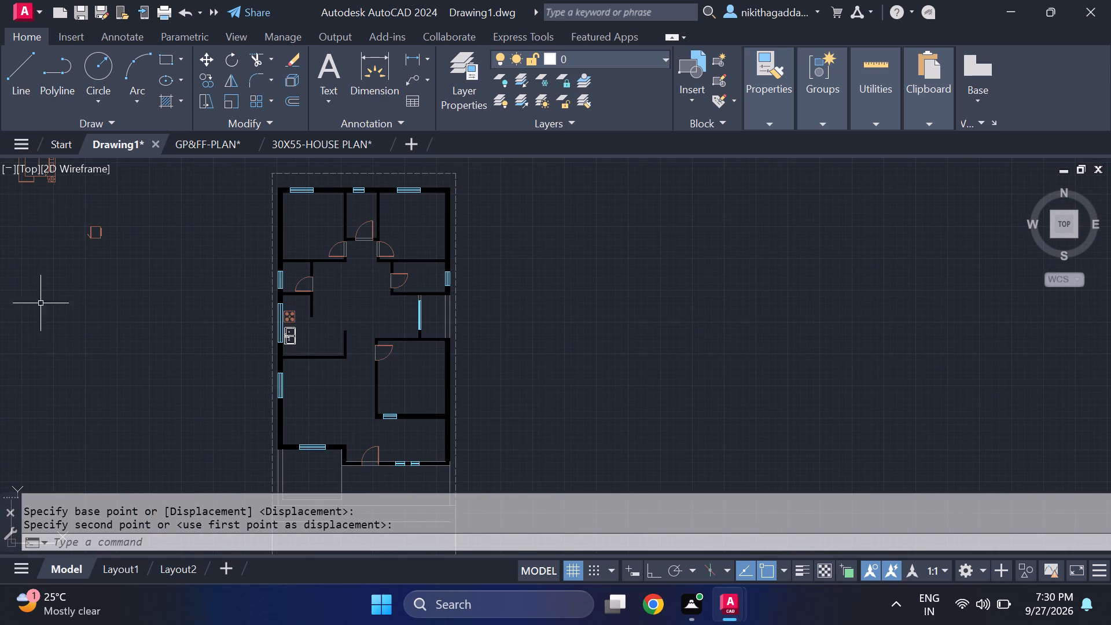
middle_click_drag(58, 309, 218, 410)
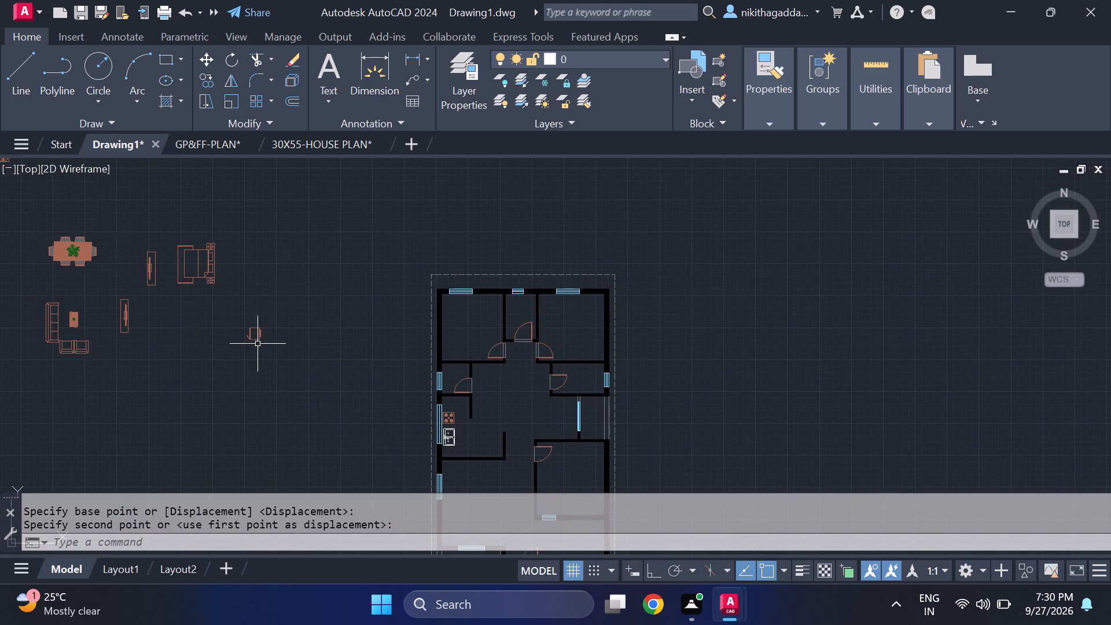
scroll(228, 345, "down", 1)
middle_click_drag(108, 267, 145, 337)
scroll(168, 280, "up", 2)
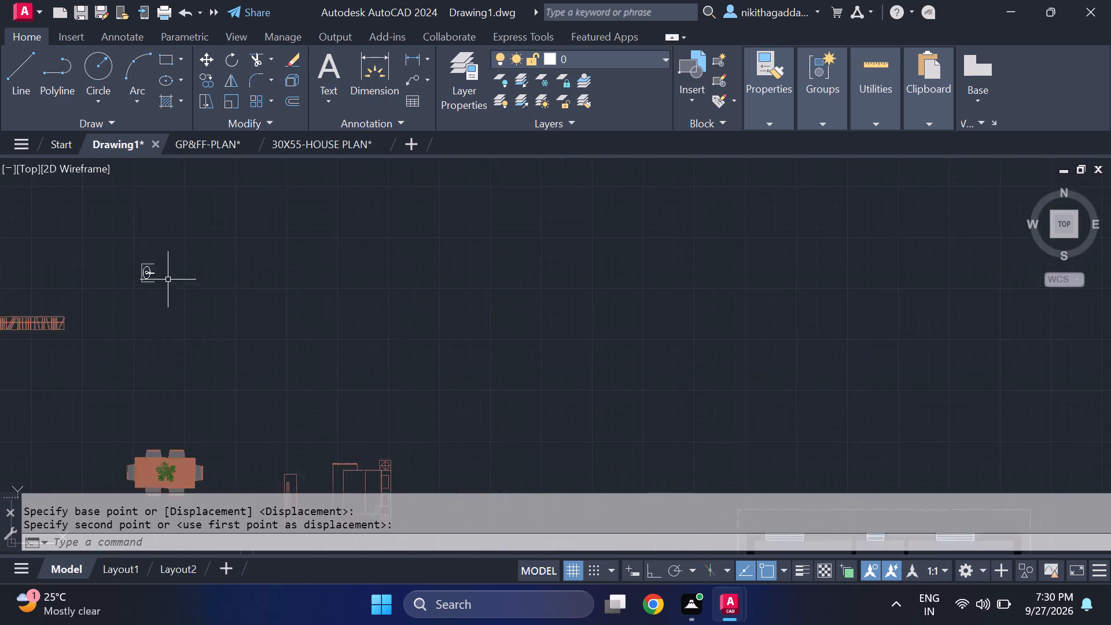
scroll(168, 280, "up", 4)
left_click(214, 208)
left_click(28, 410)
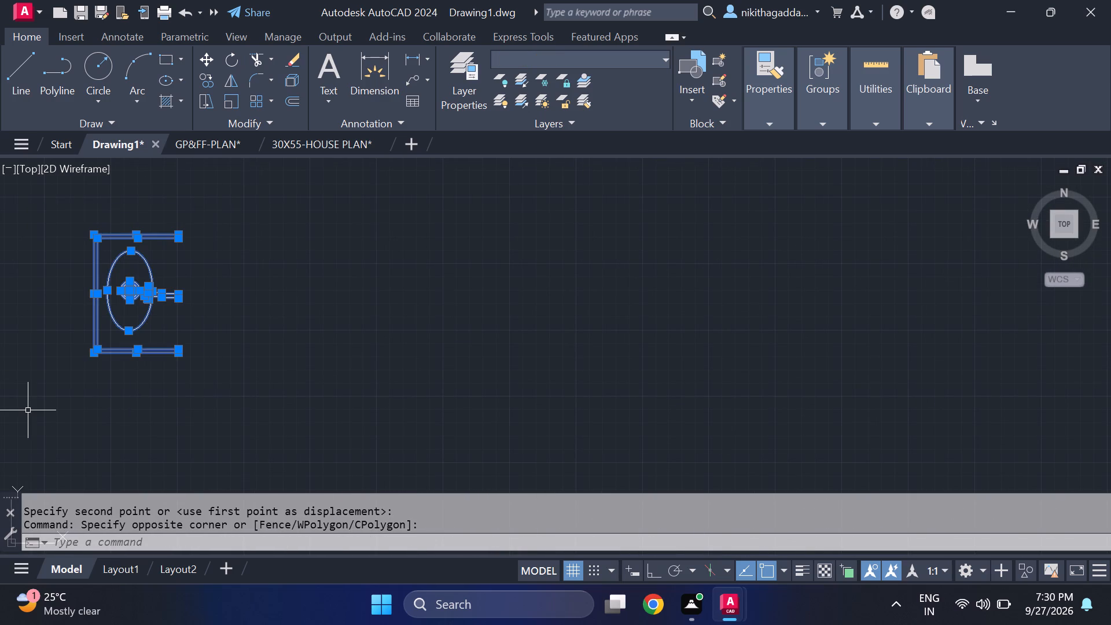
type("co\\")
key("Return")
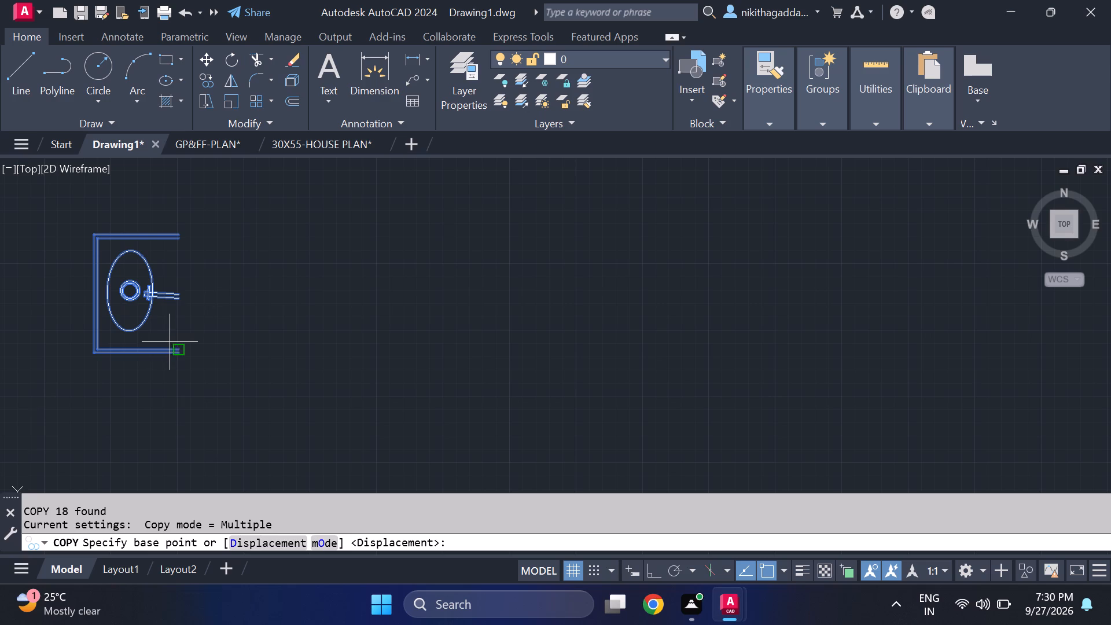
left_click(176, 348)
left_click(531, 333)
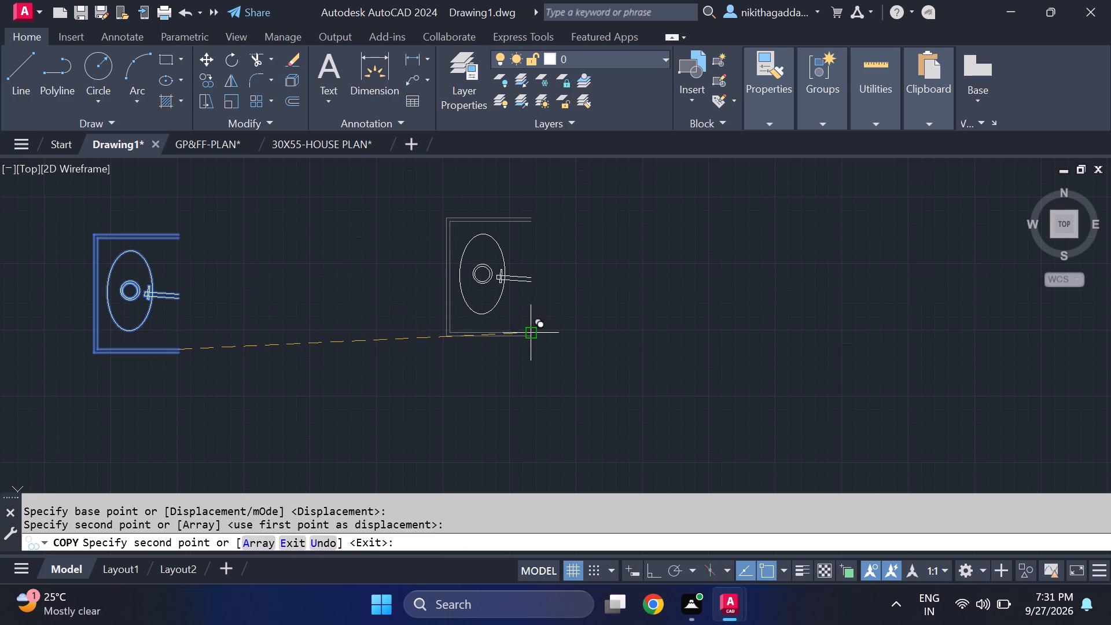
key("Escape")
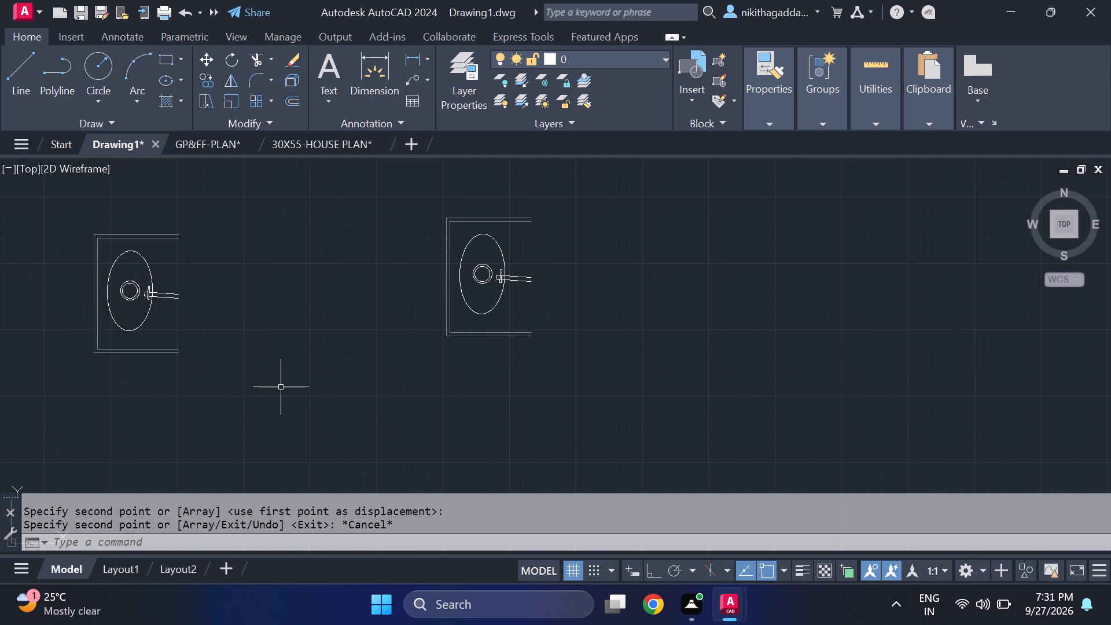
Rotate the washbasin copy 90° counterclockwise about its drain centre so its tap points north.
left_click_drag(649, 171, 644, 190)
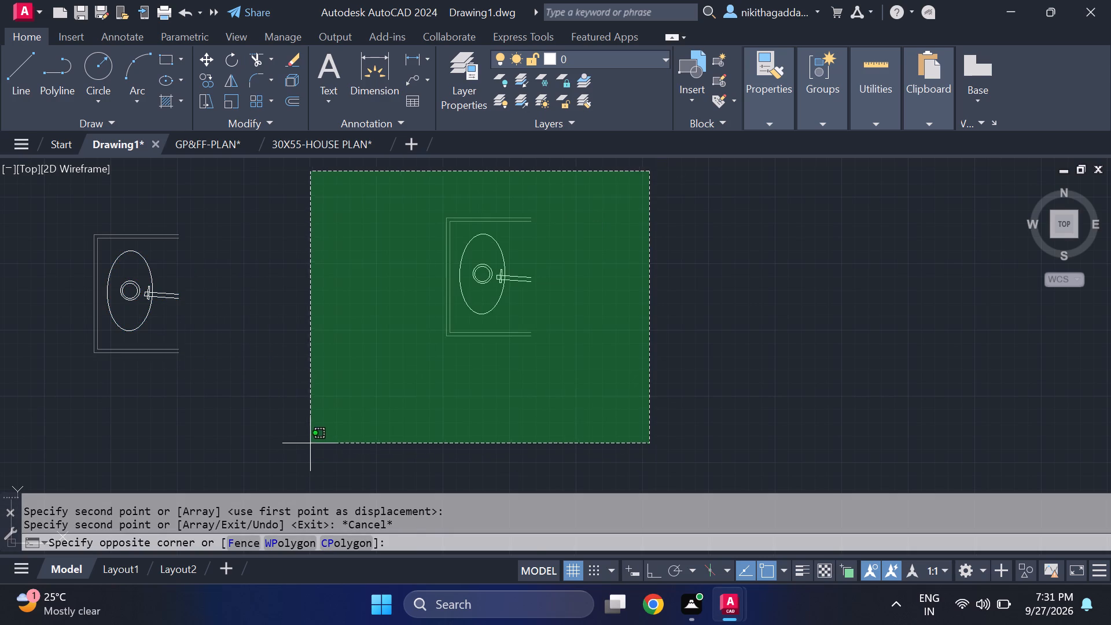
left_click(311, 443)
type("ro")
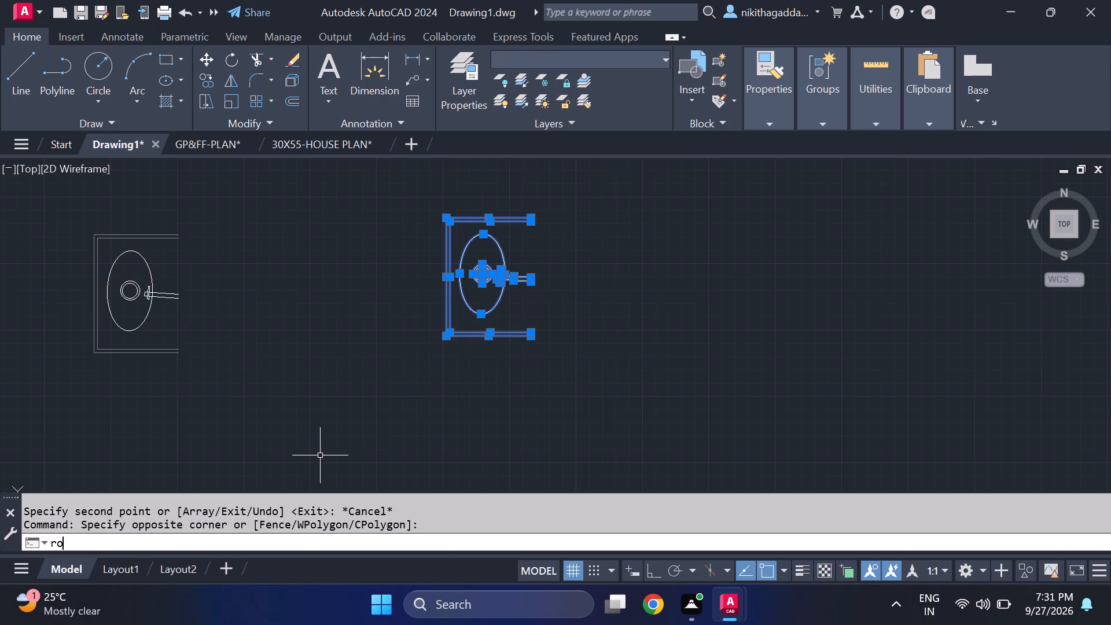
key("Return")
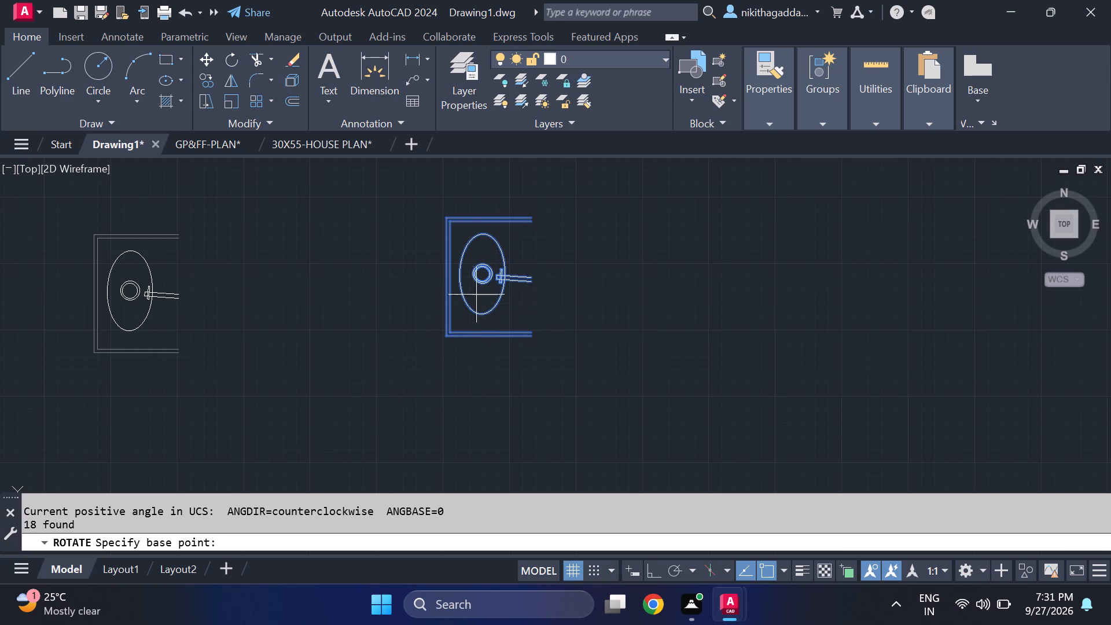
left_click(485, 271)
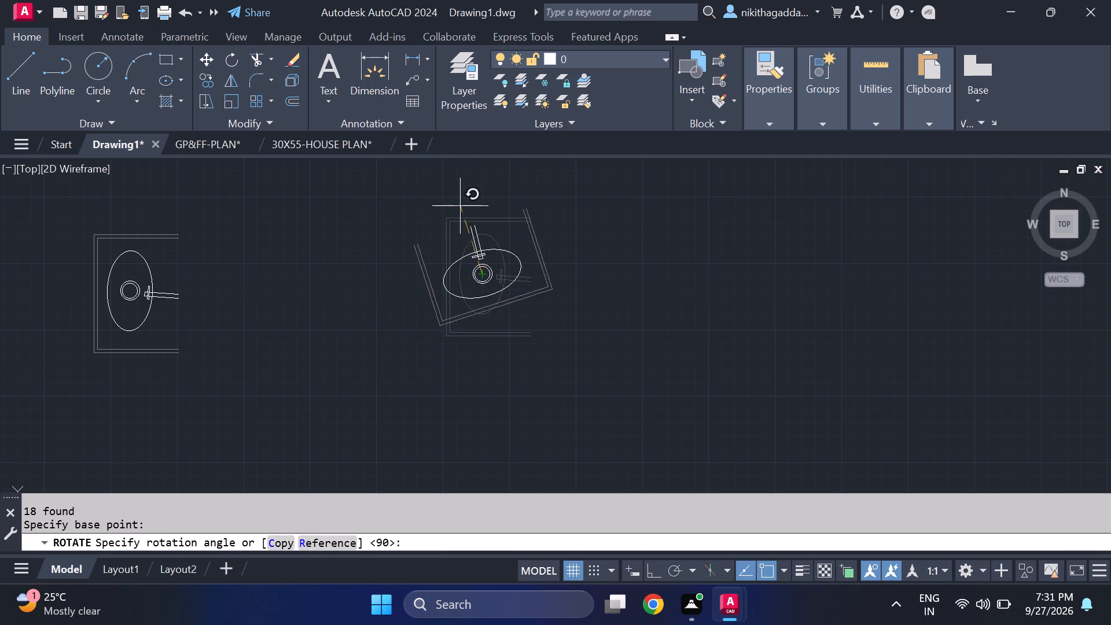
left_click(487, 189)
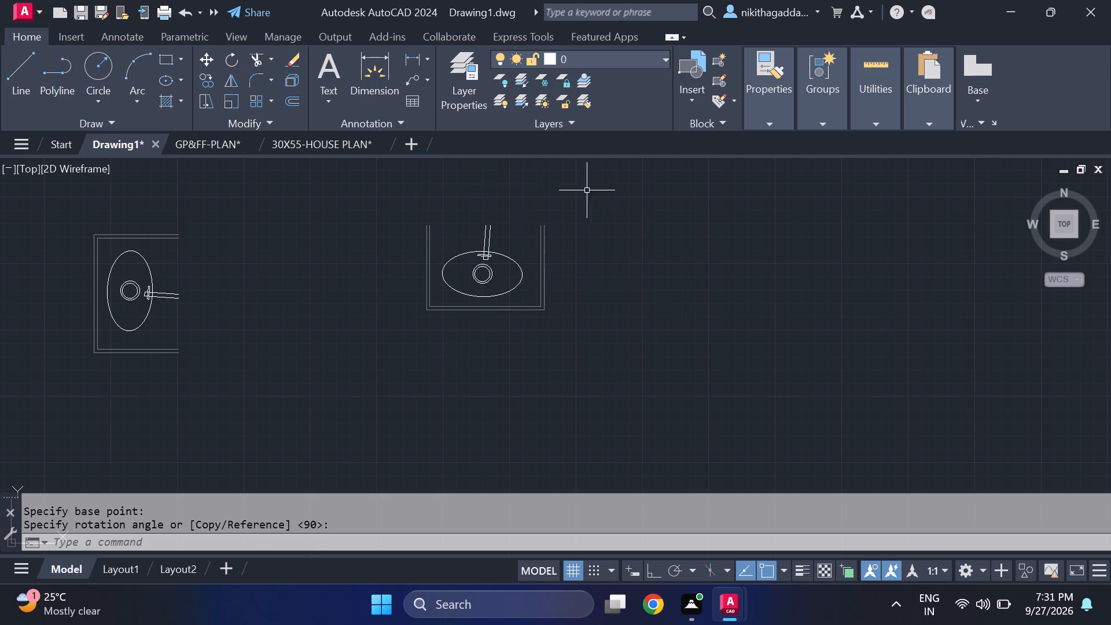
Move the rotated washbasin by its northeast end onto the south face of the kitchen's north wall, close to the east partition.
left_click_drag(601, 186, 595, 196)
left_click(331, 448)
key("m")
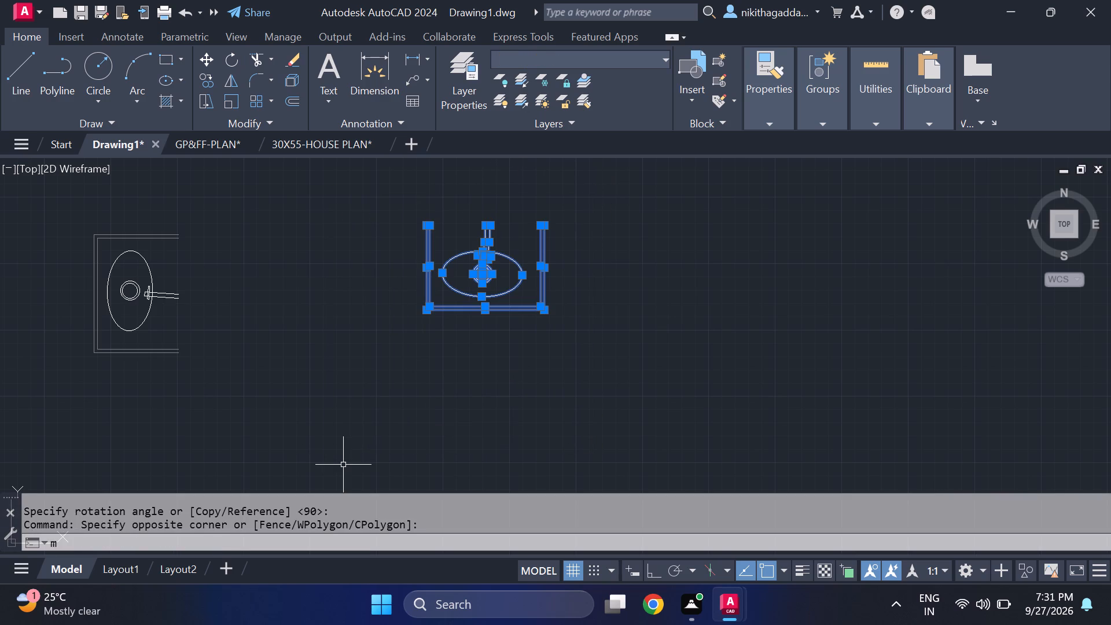
key("Return")
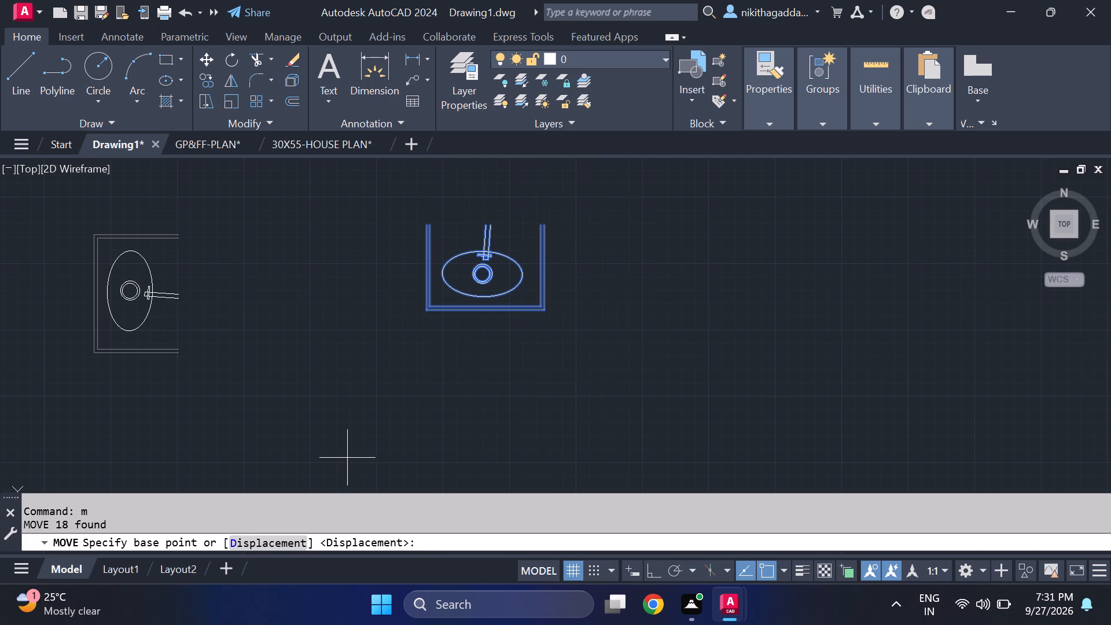
left_click(547, 227)
scroll(636, 373, "down", 4)
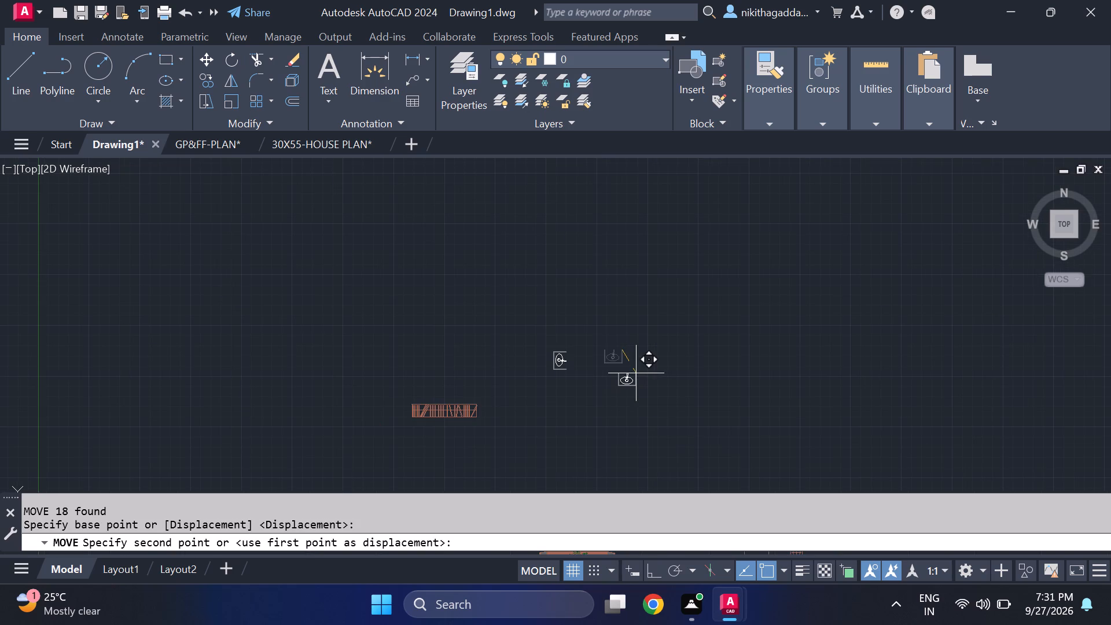
middle_click_drag(636, 373, 480, 303)
middle_click_drag(725, 432, 705, 422)
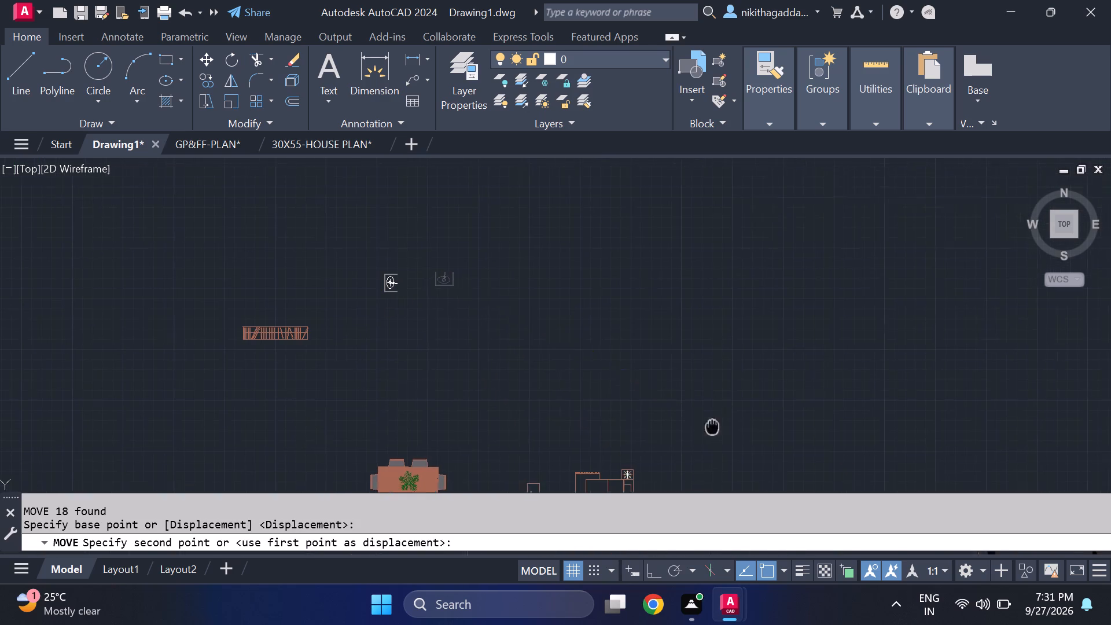
middle_click_drag(705, 422, 413, 208)
middle_click_drag(753, 379, 628, 249)
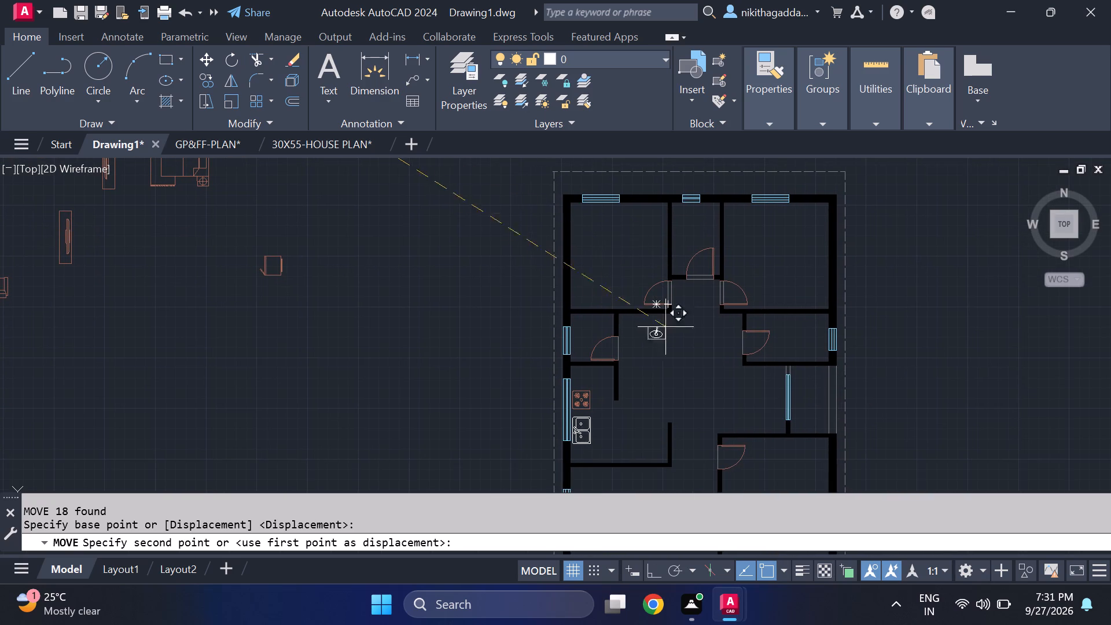
scroll(634, 366, "up", 3)
scroll(545, 374, "up", 2)
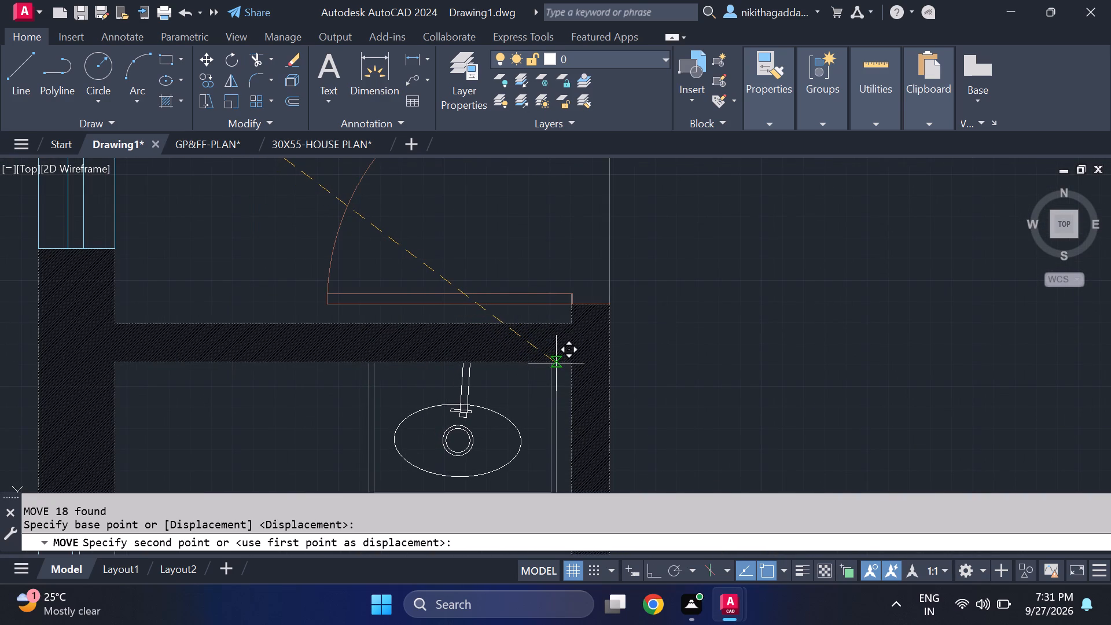
left_click(556, 363)
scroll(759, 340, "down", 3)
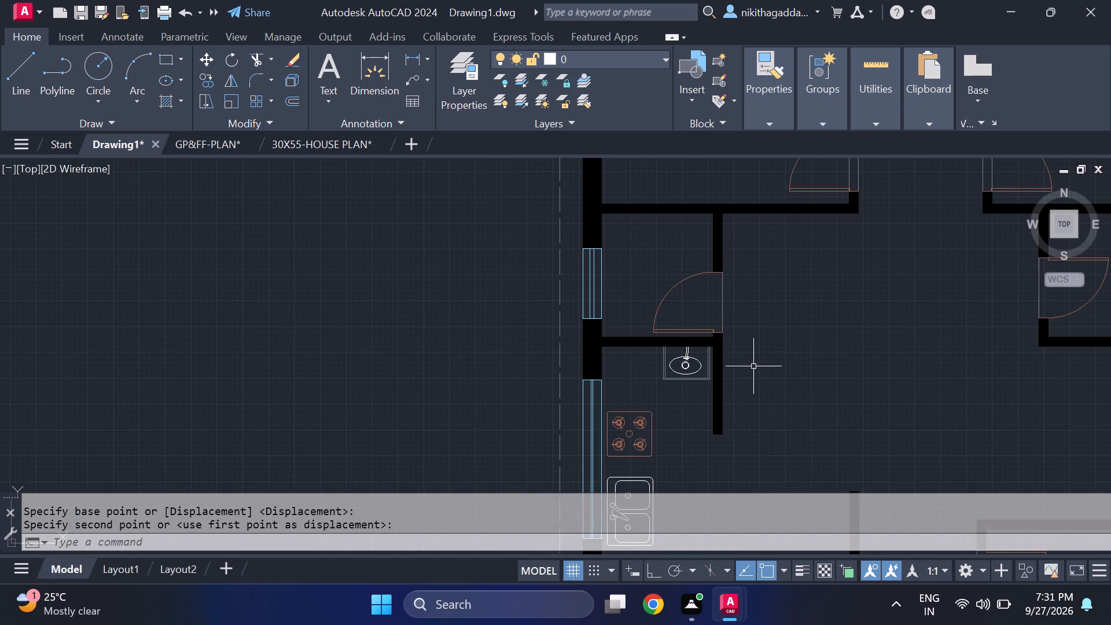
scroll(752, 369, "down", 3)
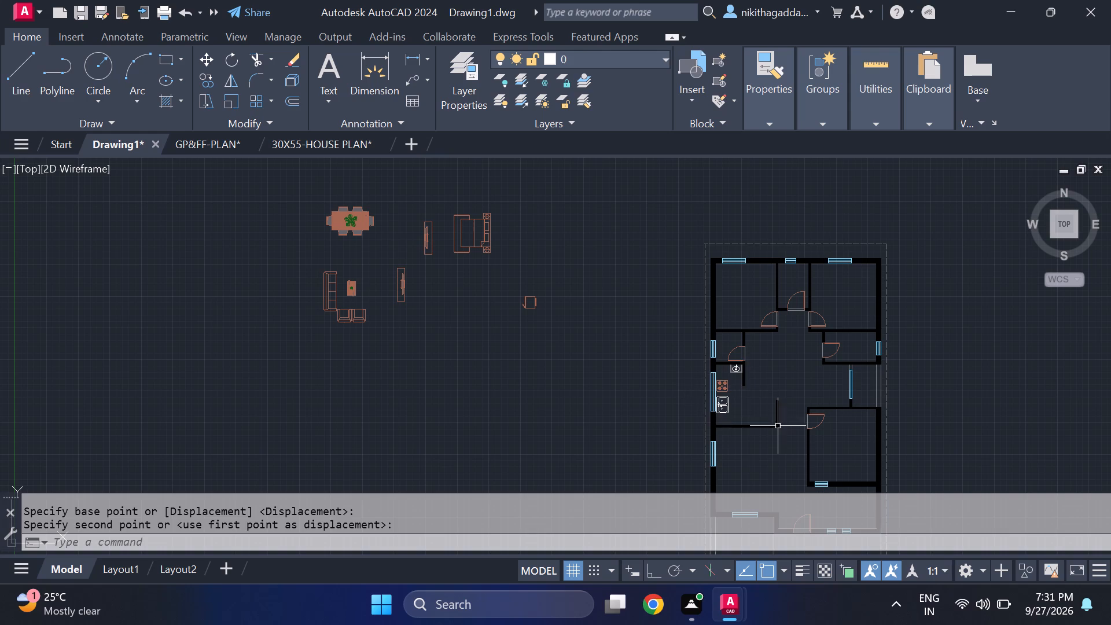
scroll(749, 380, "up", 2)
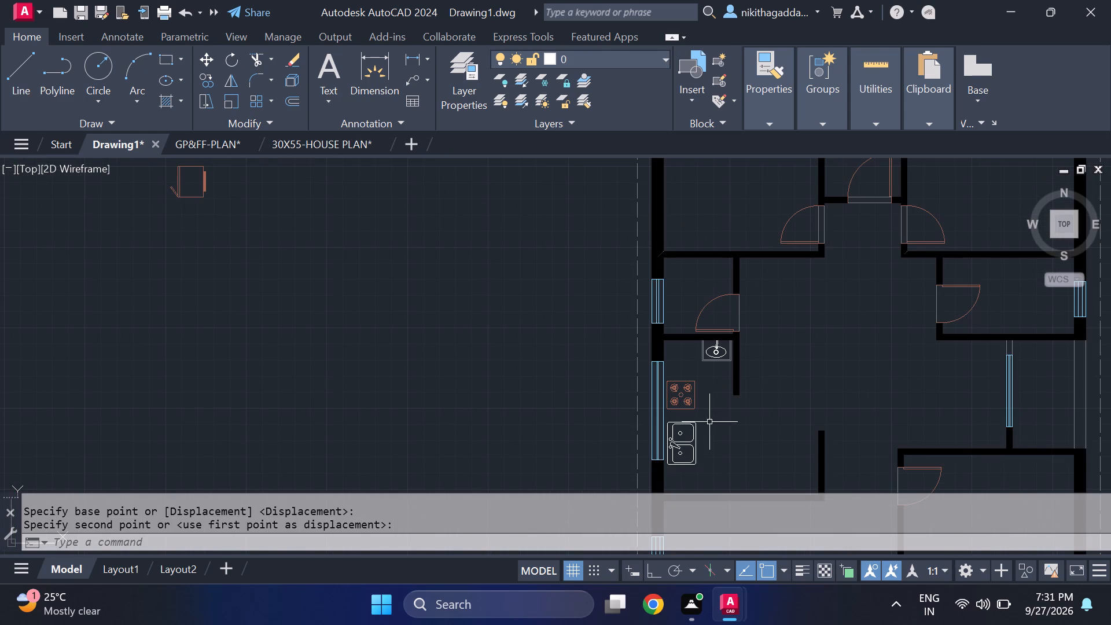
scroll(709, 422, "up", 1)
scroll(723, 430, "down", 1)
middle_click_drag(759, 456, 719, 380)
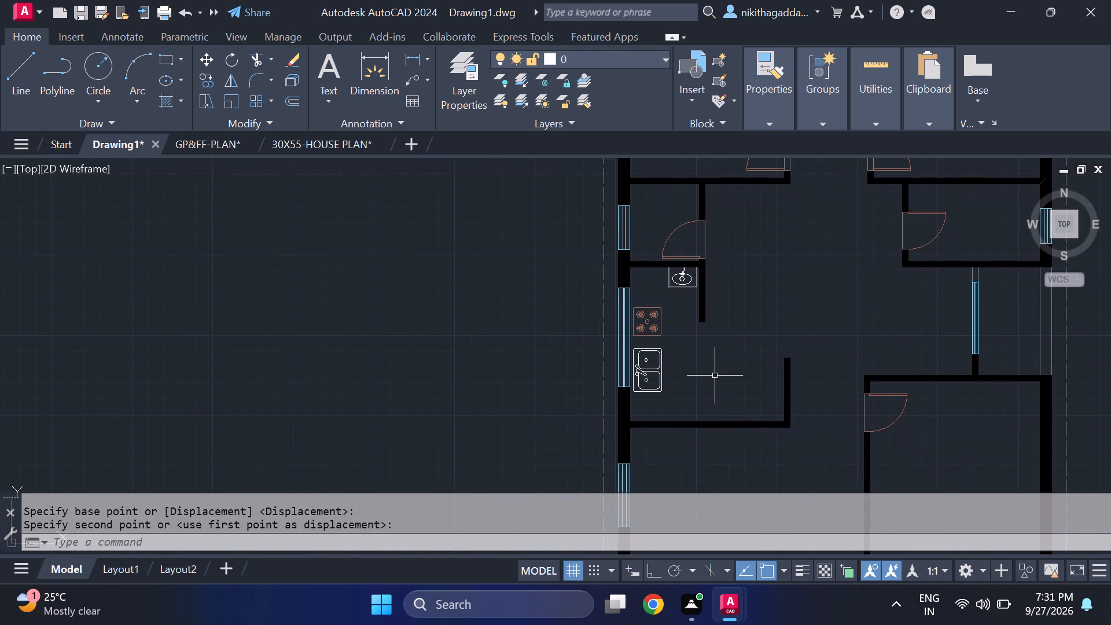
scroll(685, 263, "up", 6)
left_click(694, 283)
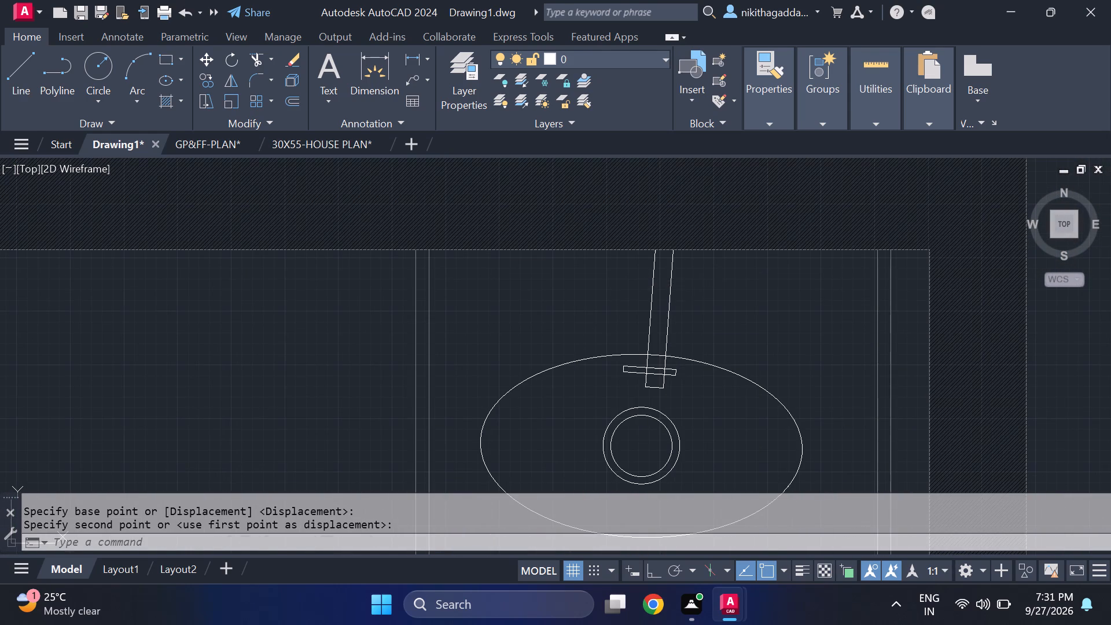
Erase the washbasin tap's slanted spout in the kitchen, both long side lines and the short end line.
left_click(643, 318)
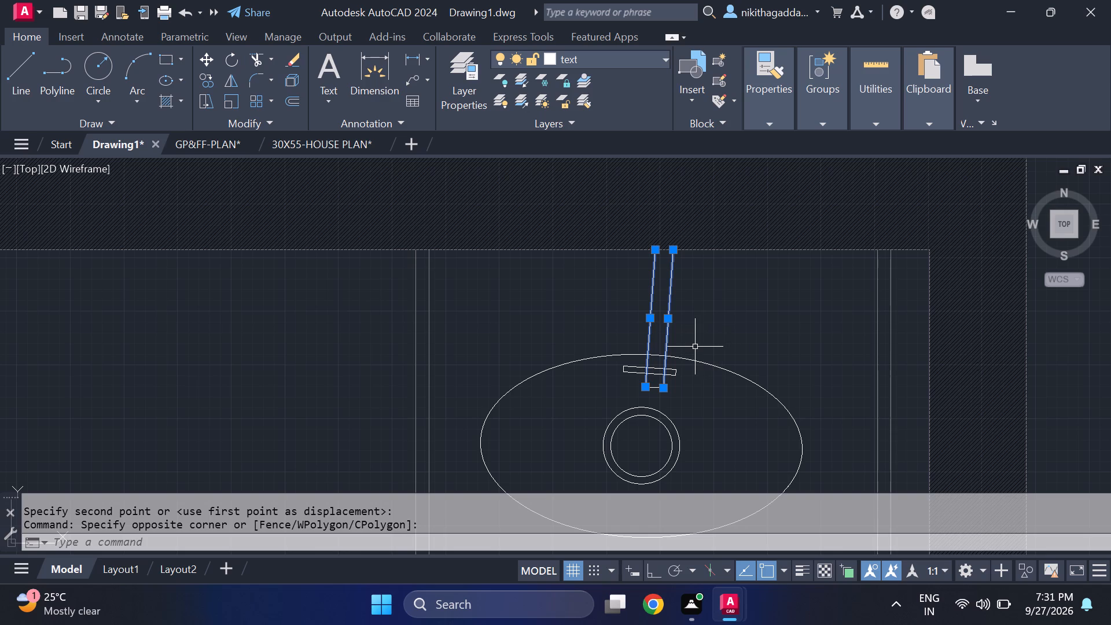
key("Delete")
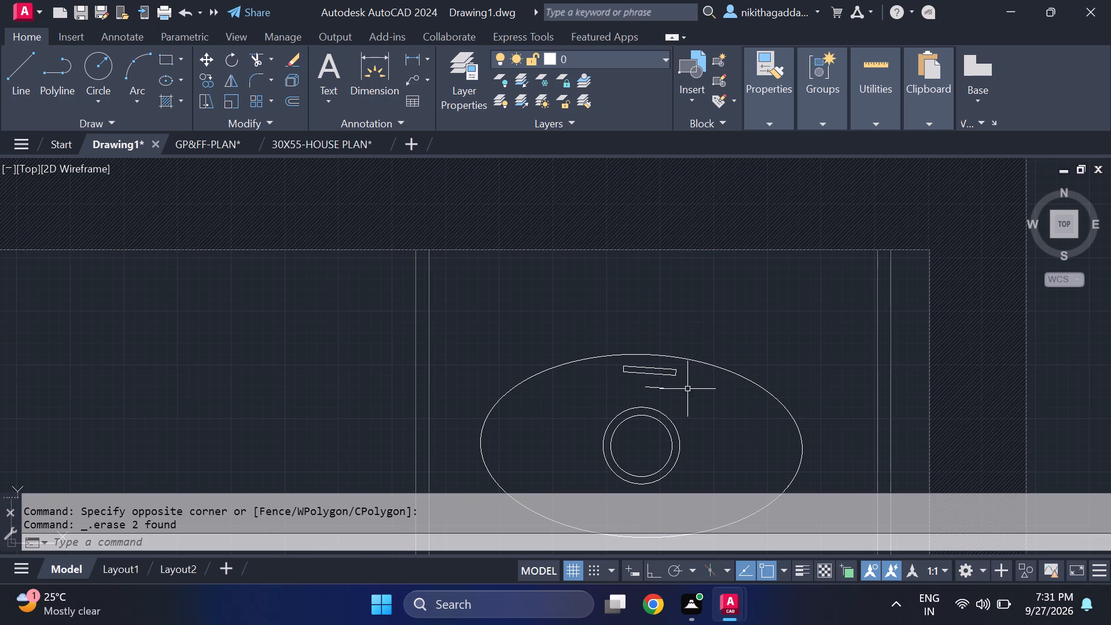
scroll(662, 405, "up", 1)
left_click(671, 373)
left_click(641, 388)
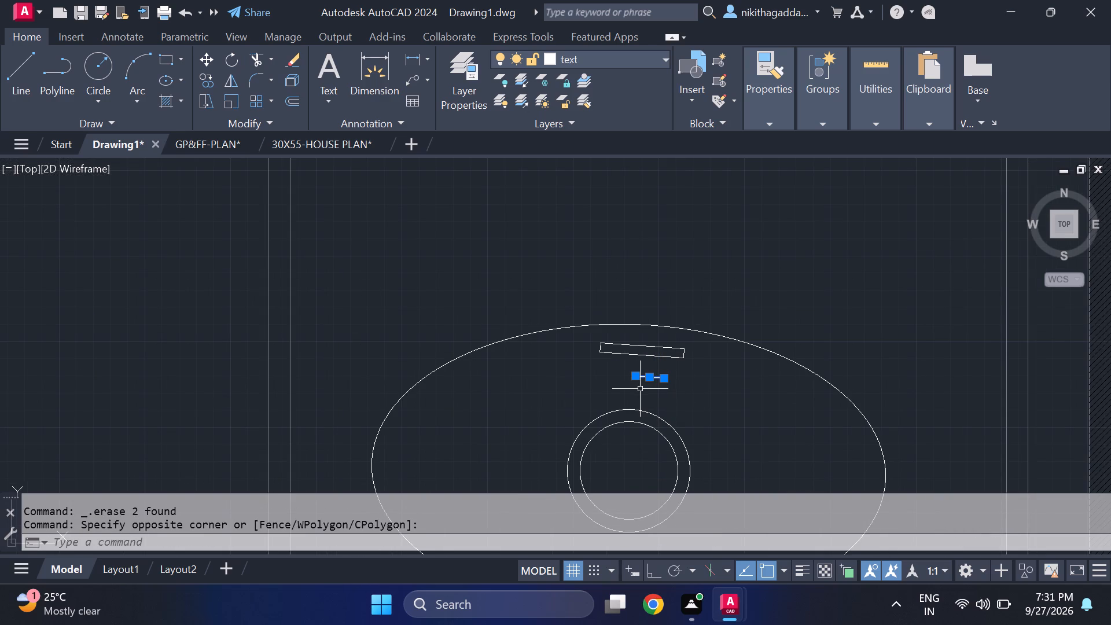
key("Delete")
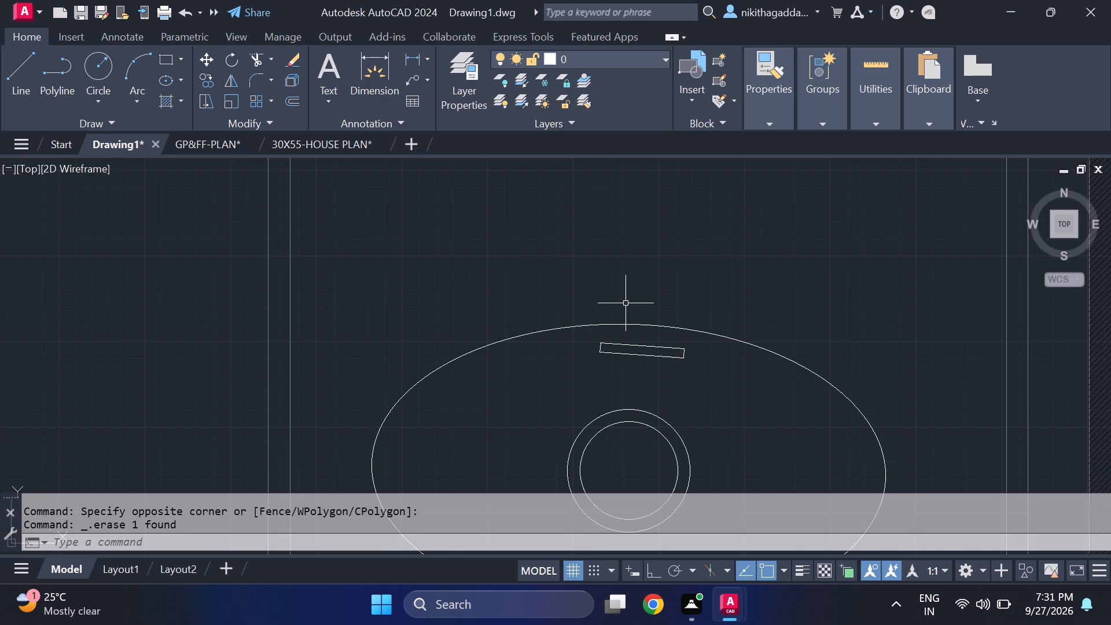
With Ortho on, draw a short horizontal spout end above the washbasin's drain and a vertical east side up to the north wall.
key("l")
key("Return")
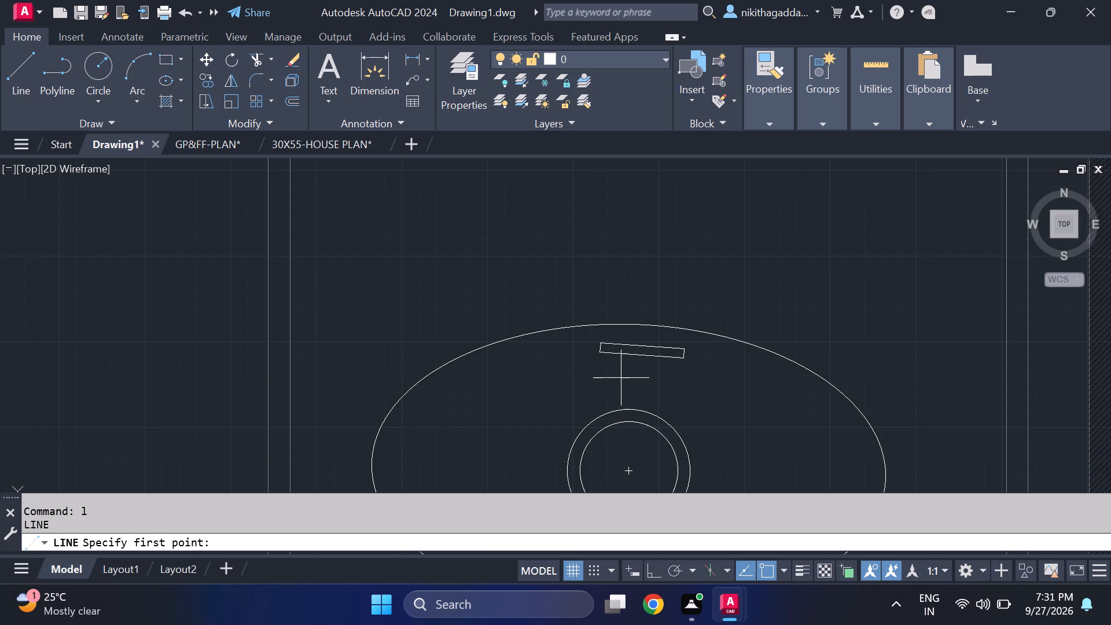
left_click(621, 378)
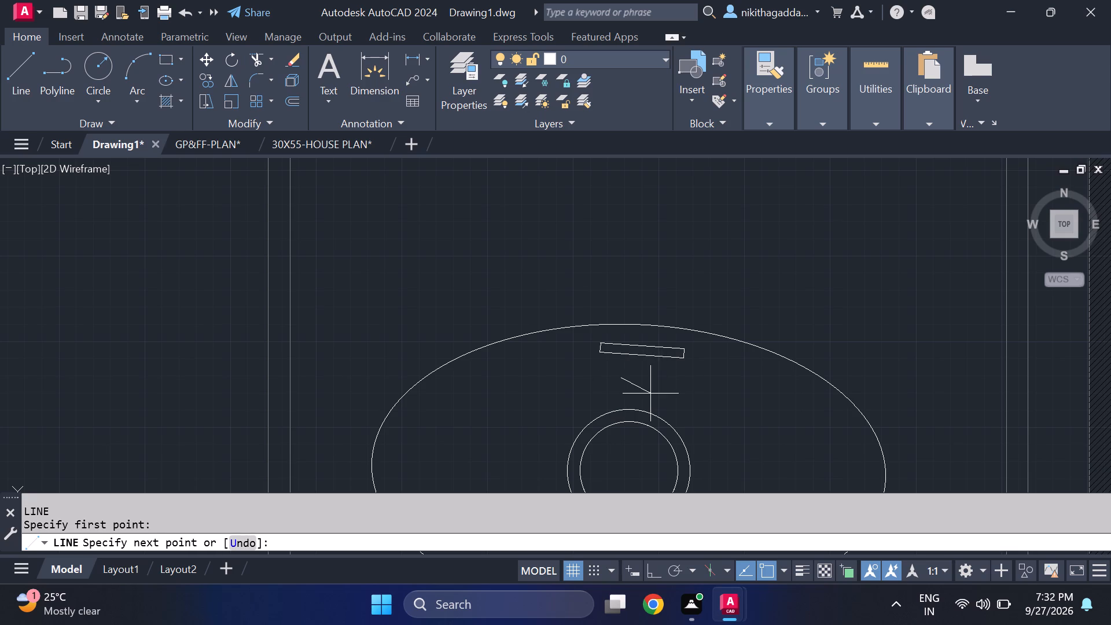
key("F8")
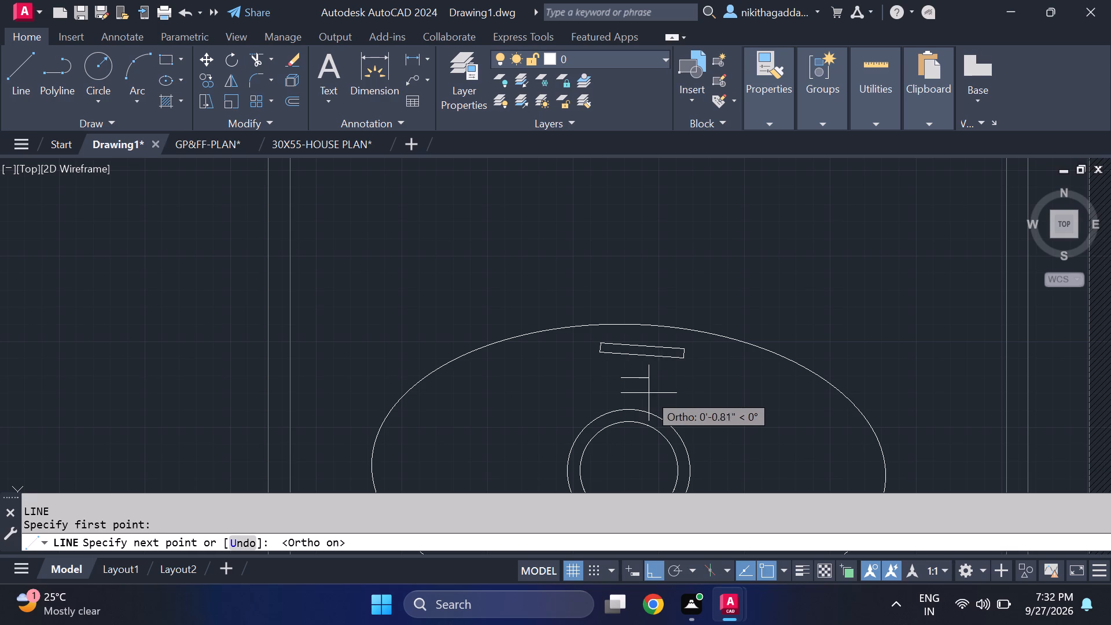
left_click(653, 389)
middle_click_drag(672, 240, 686, 374)
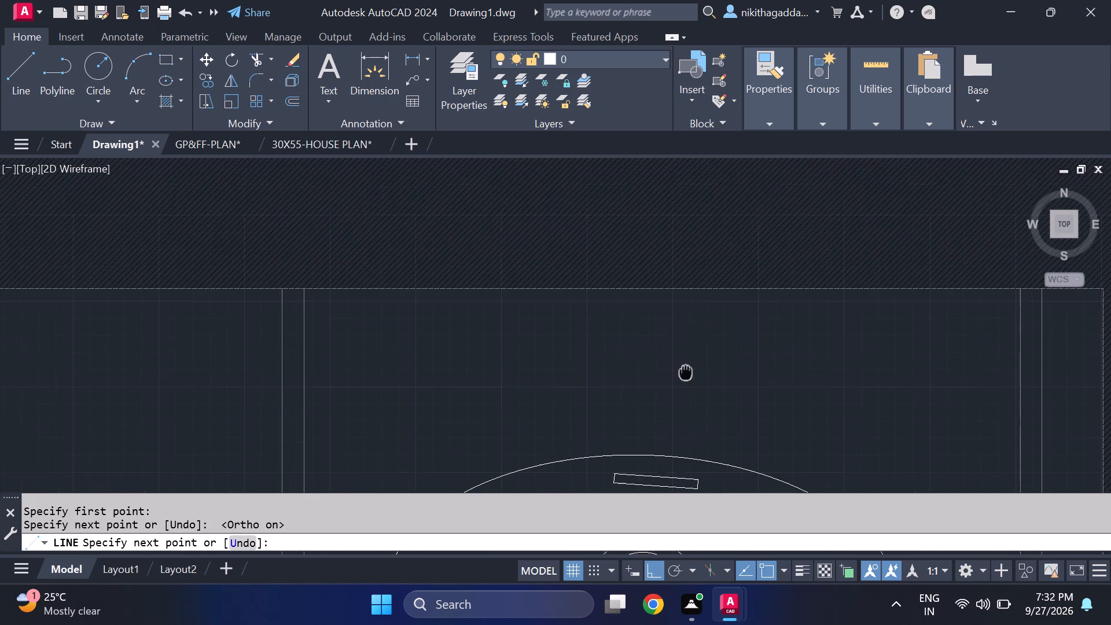
middle_click_drag(686, 374, 686, 374)
left_click(675, 295)
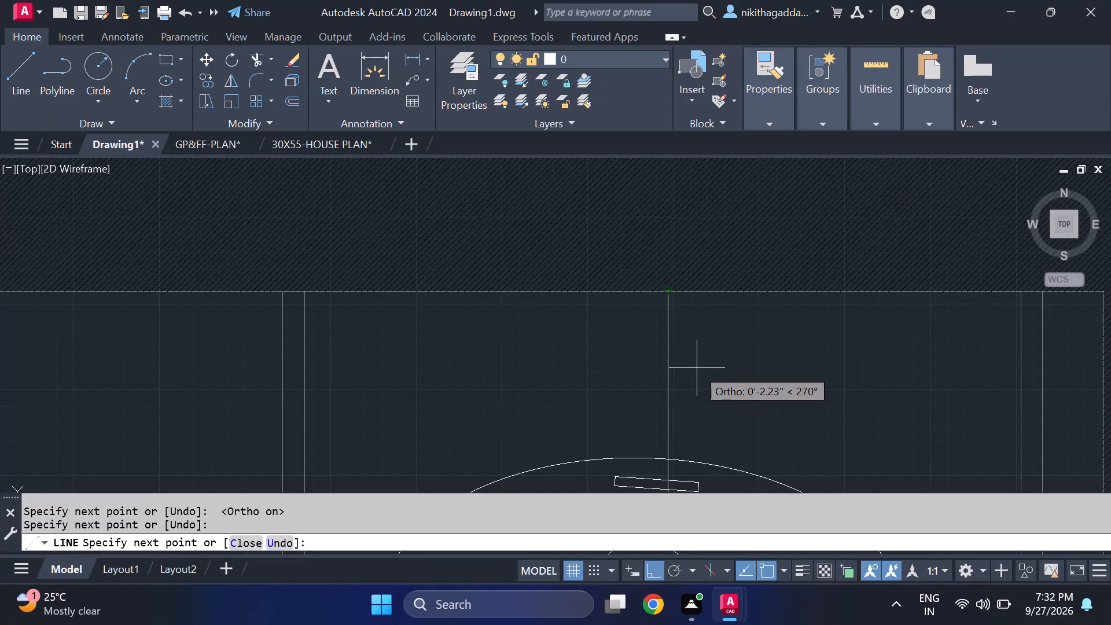
key("Escape")
Draw the spout's vertical west side from the west end of the short line up to the north wall face.
key("space")
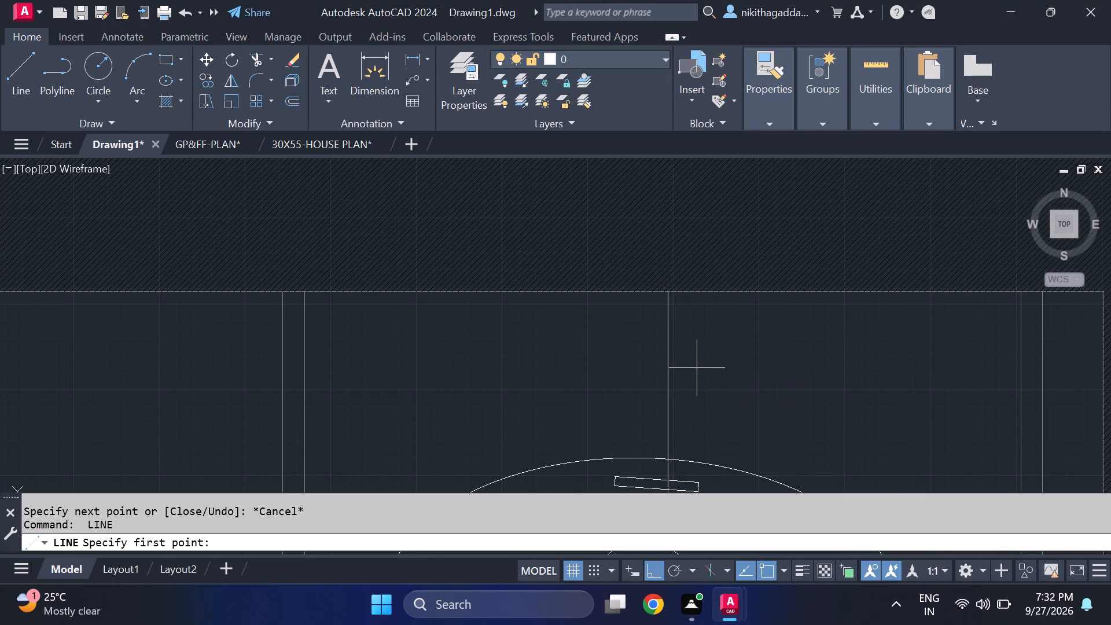
middle_click_drag(702, 406, 680, 358)
scroll(679, 358, "up", 1)
scroll(159, 21, "down", 2)
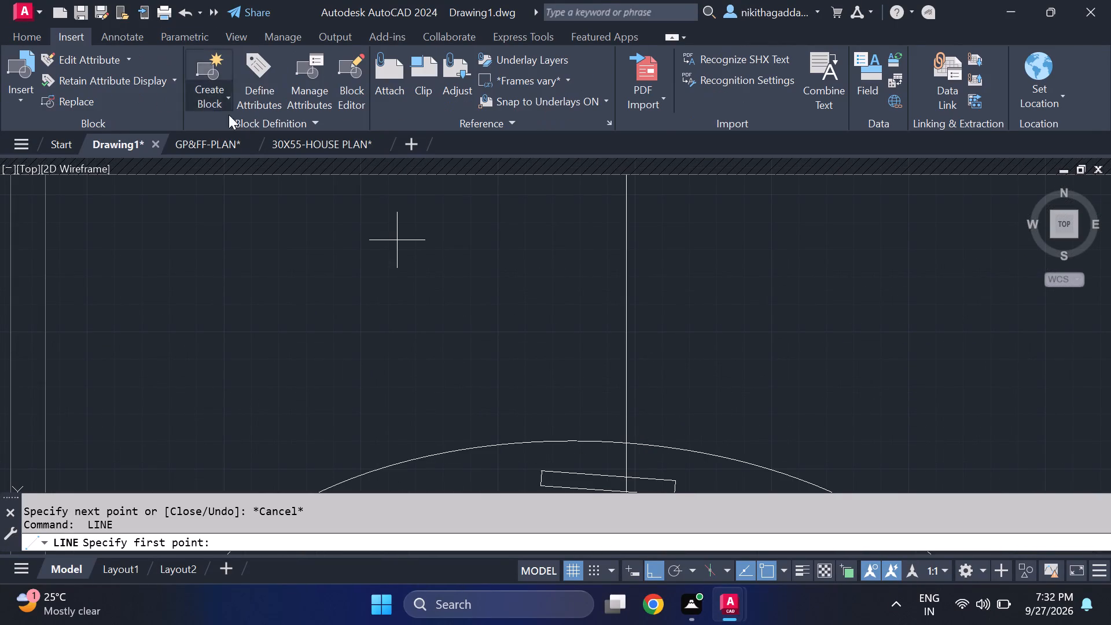
scroll(411, 327, "down", 3)
scroll(458, 418, "up", 2)
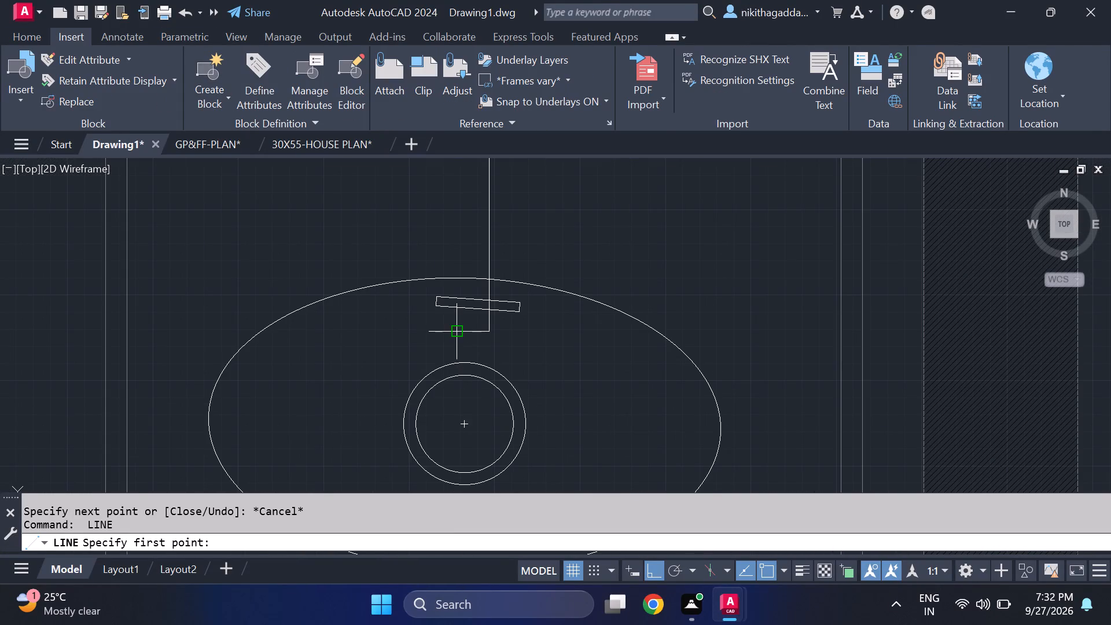
left_click(459, 328)
middle_click_drag(463, 222, 463, 344)
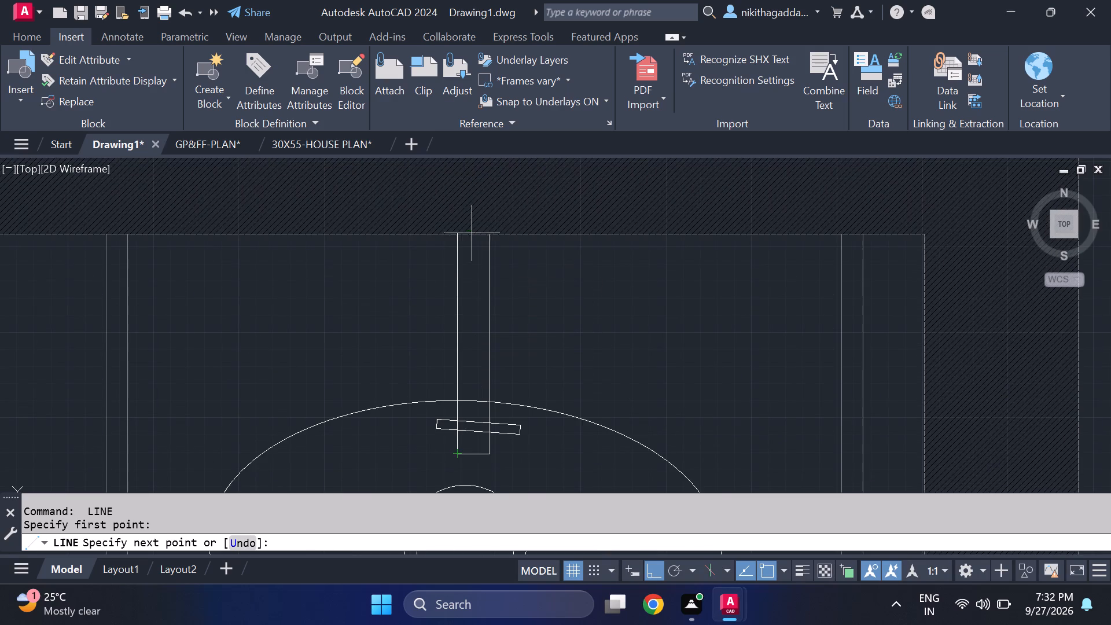
left_click(468, 229)
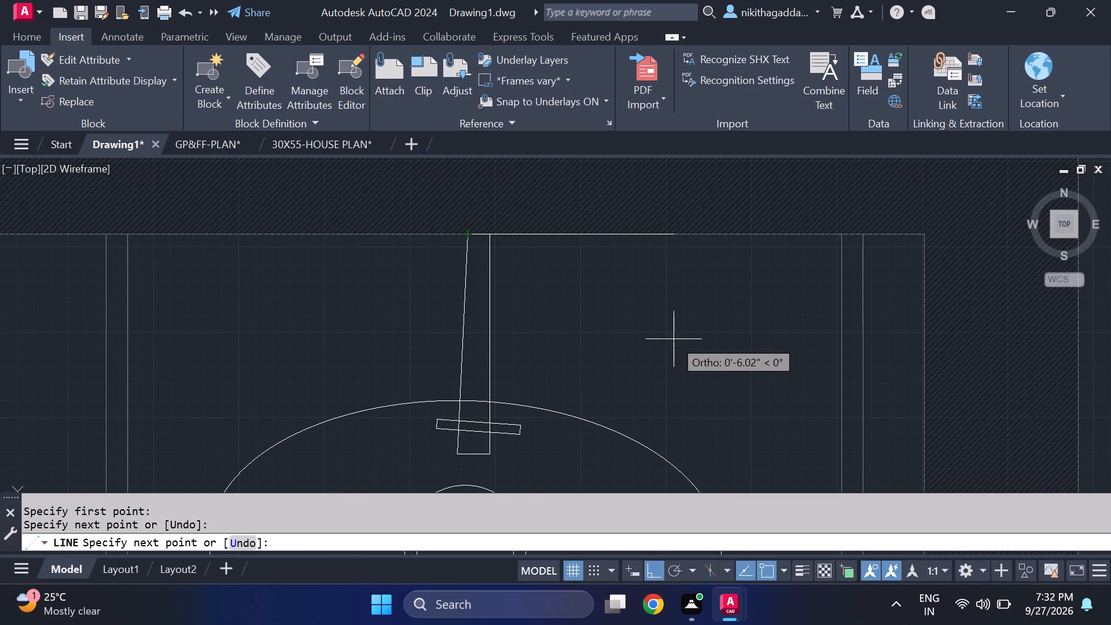
key("ctrl+z")
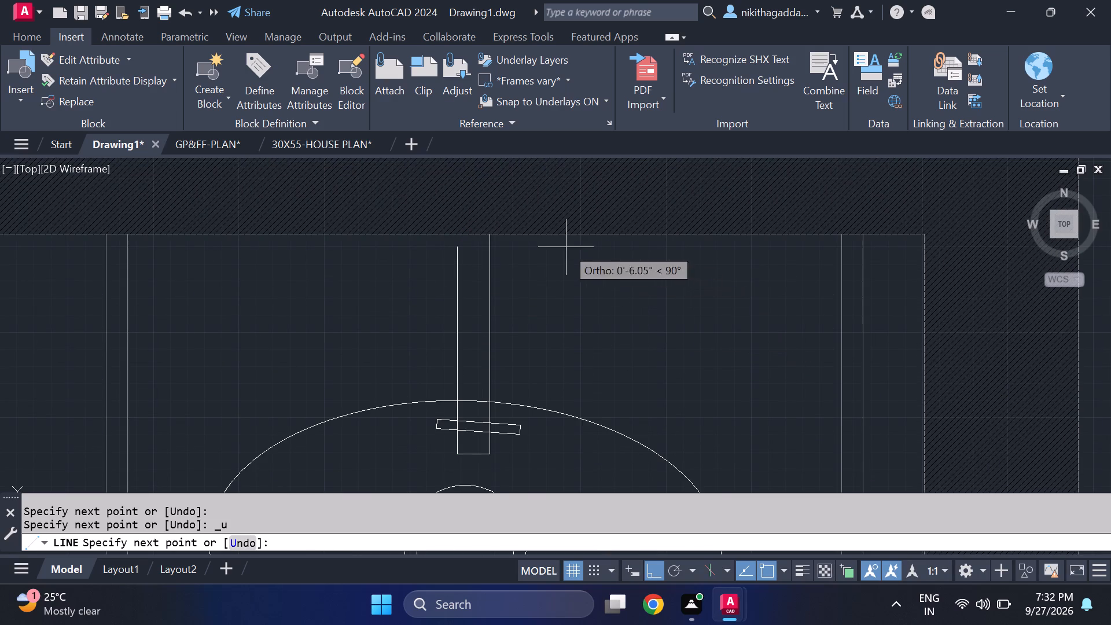
left_click(462, 238)
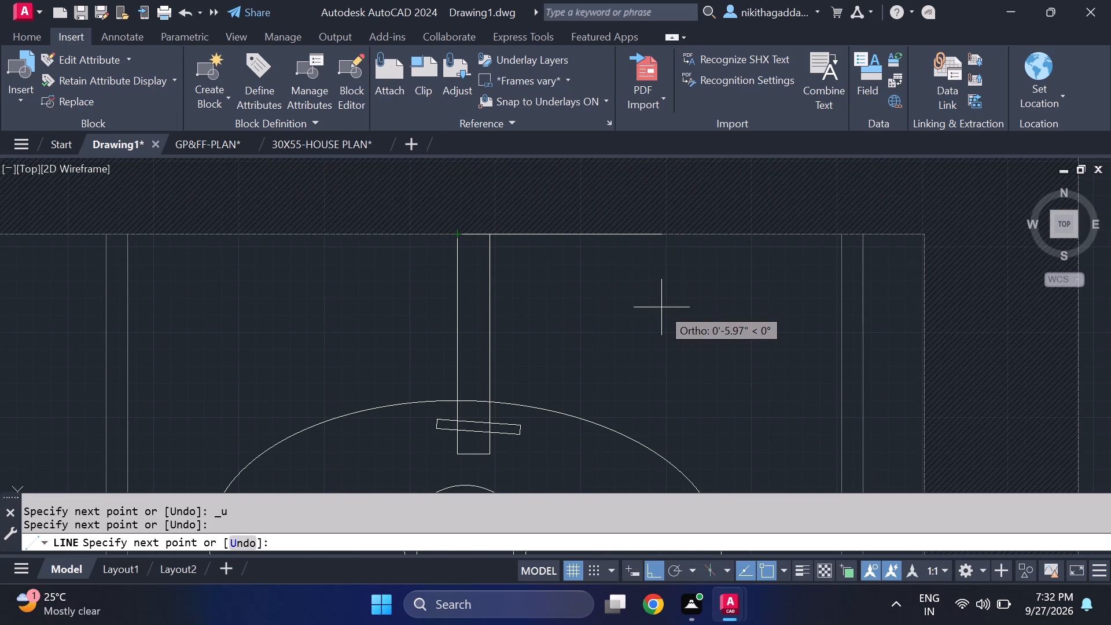
key("Escape")
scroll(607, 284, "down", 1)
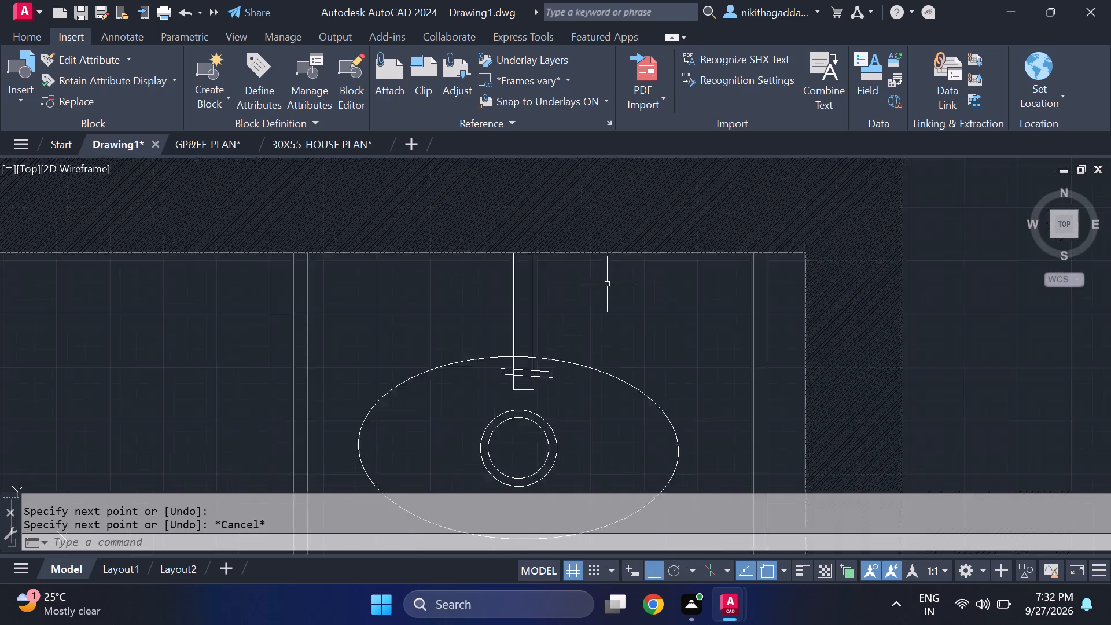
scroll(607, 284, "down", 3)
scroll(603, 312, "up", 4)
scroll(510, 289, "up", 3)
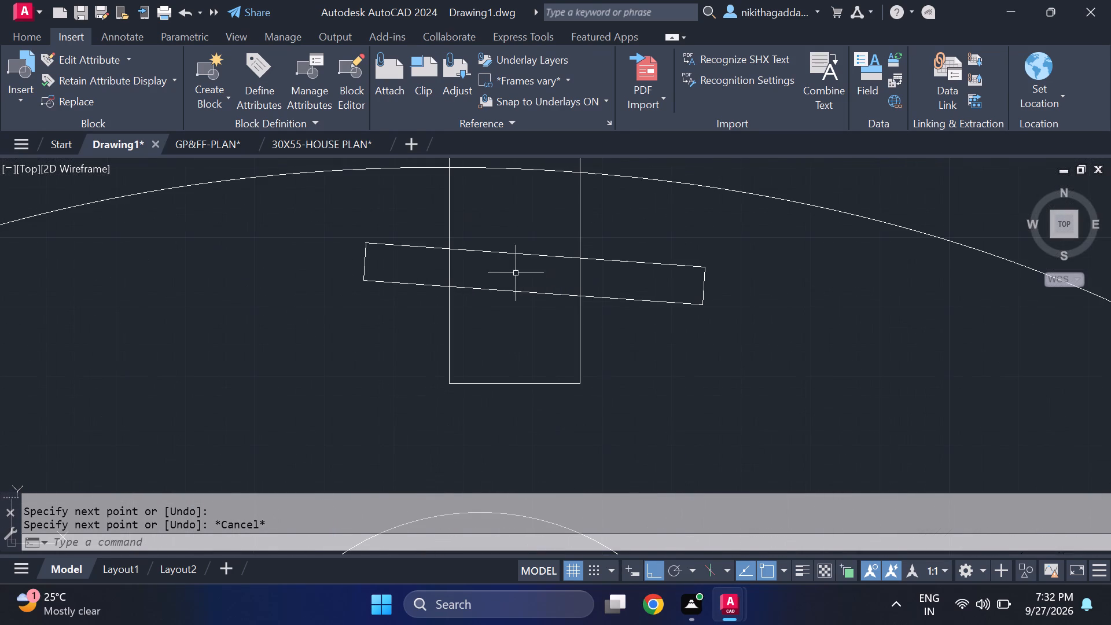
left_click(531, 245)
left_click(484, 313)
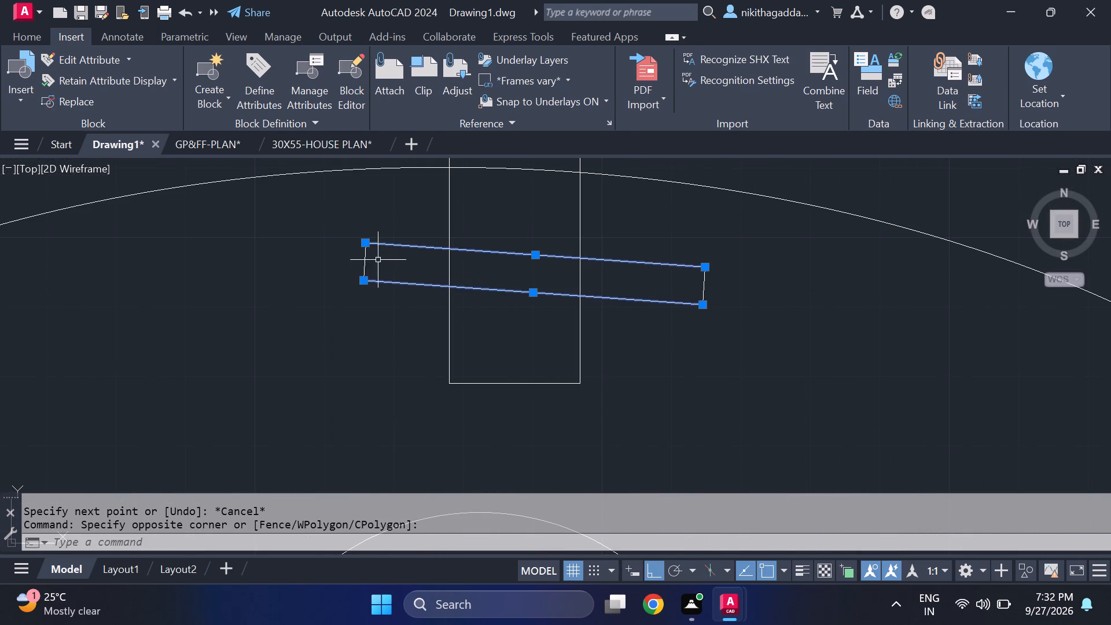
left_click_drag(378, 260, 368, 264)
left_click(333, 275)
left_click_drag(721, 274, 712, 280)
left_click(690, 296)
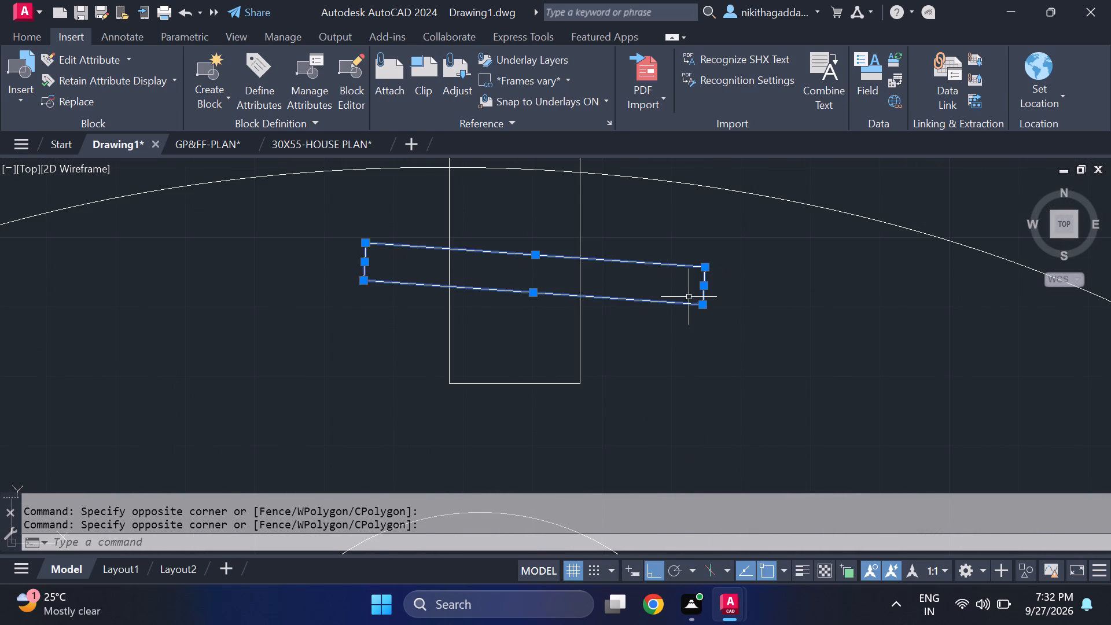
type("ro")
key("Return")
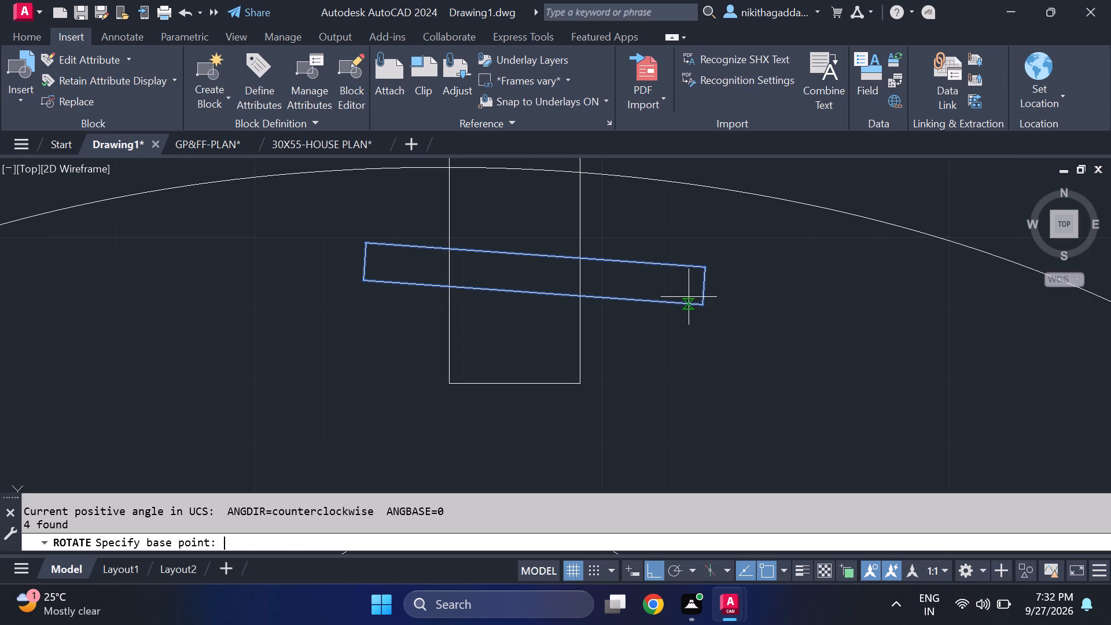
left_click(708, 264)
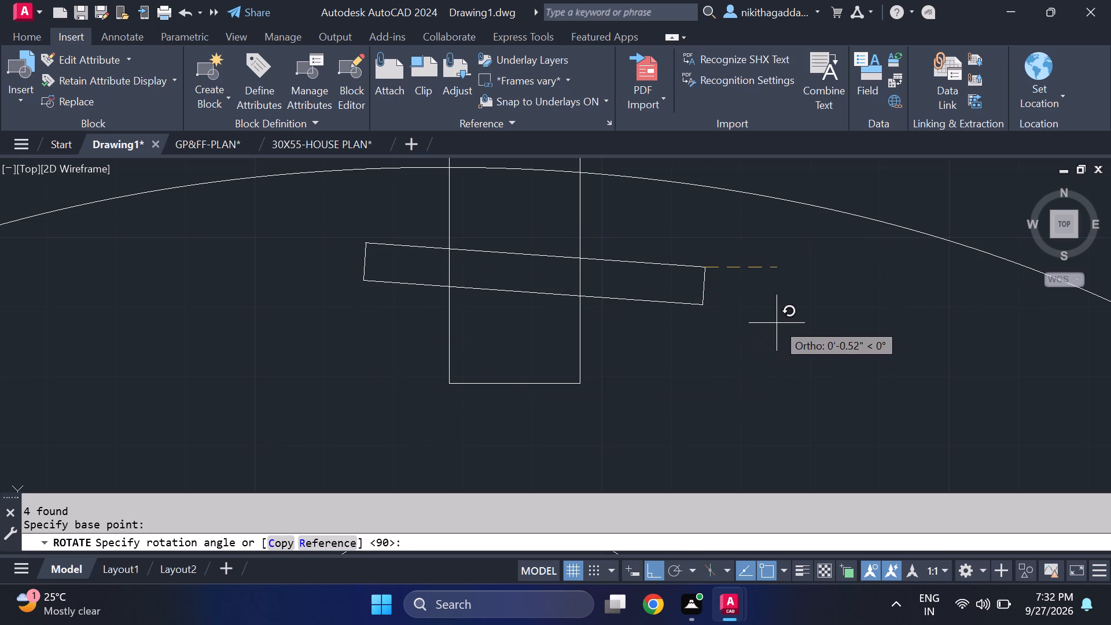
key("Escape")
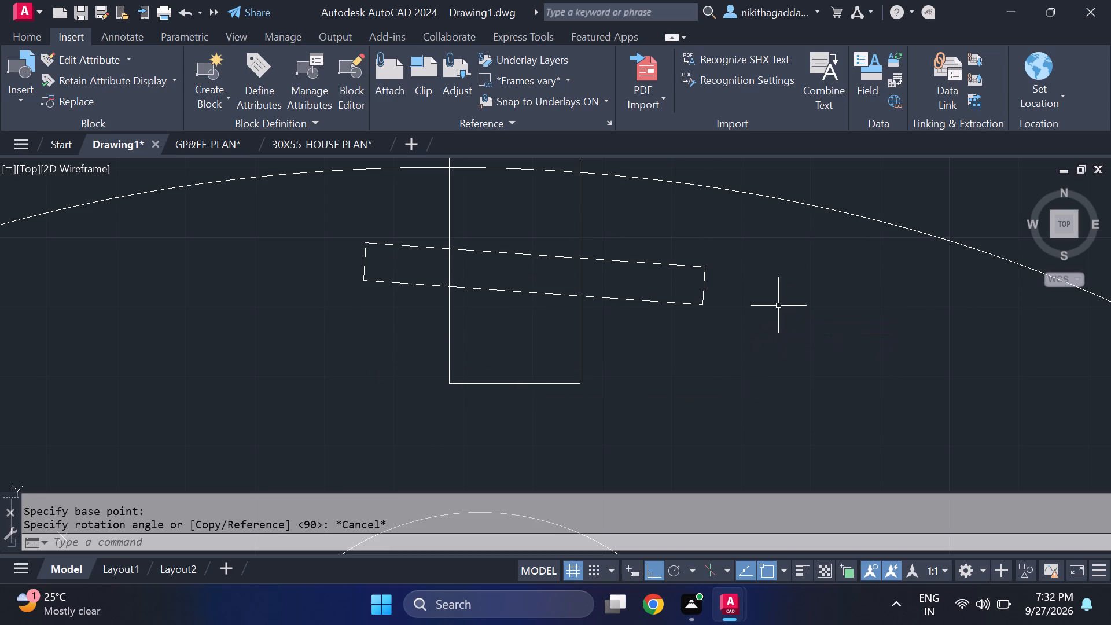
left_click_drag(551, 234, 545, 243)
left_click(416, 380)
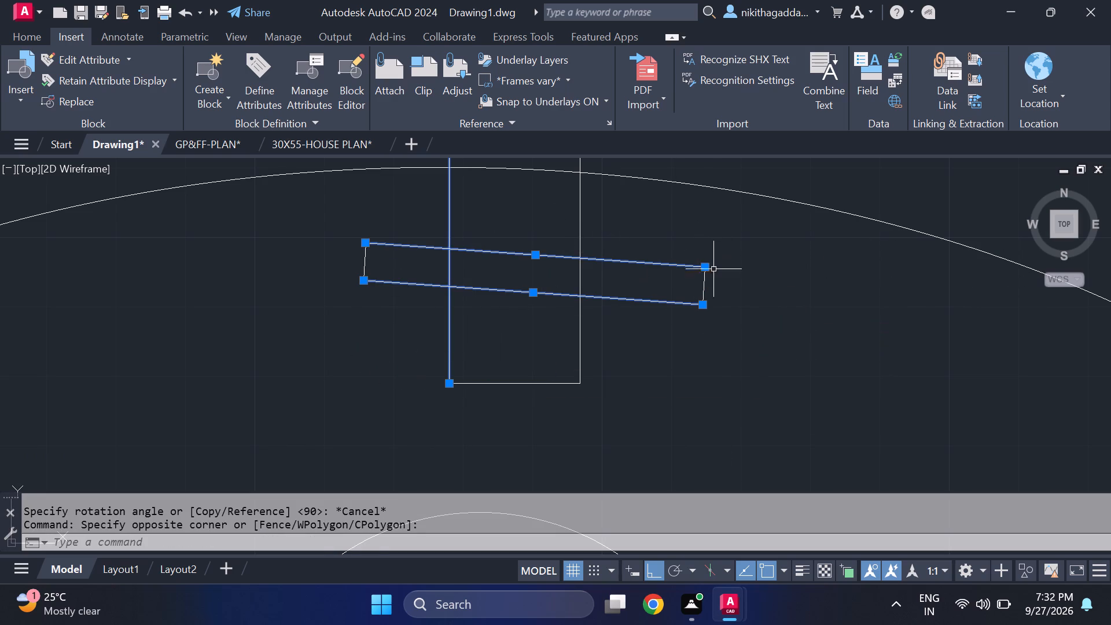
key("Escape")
Erase all four lines of the tilted tap handle bar crossing the washbasin's spout.
left_click_drag(725, 231, 712, 249)
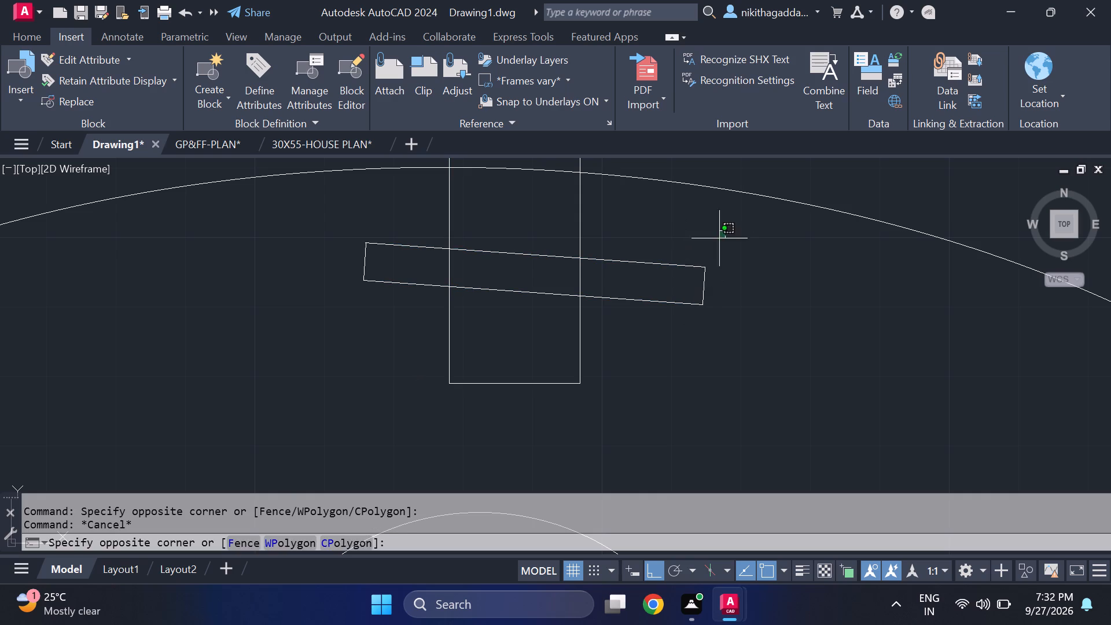
left_click(606, 378)
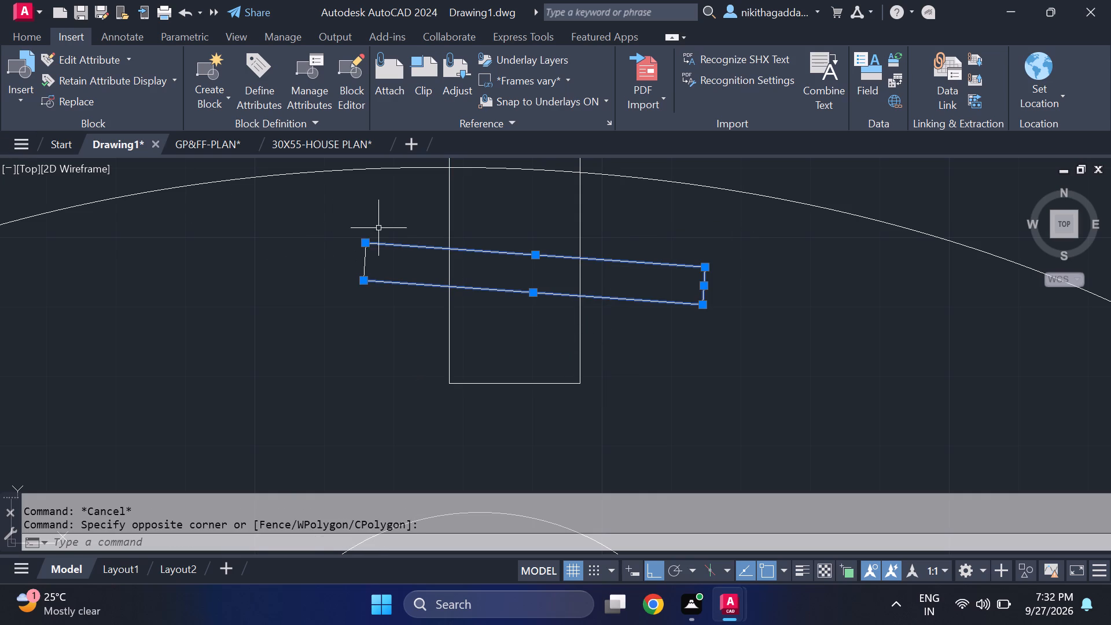
left_click(381, 225)
left_click(288, 317)
key("Delete")
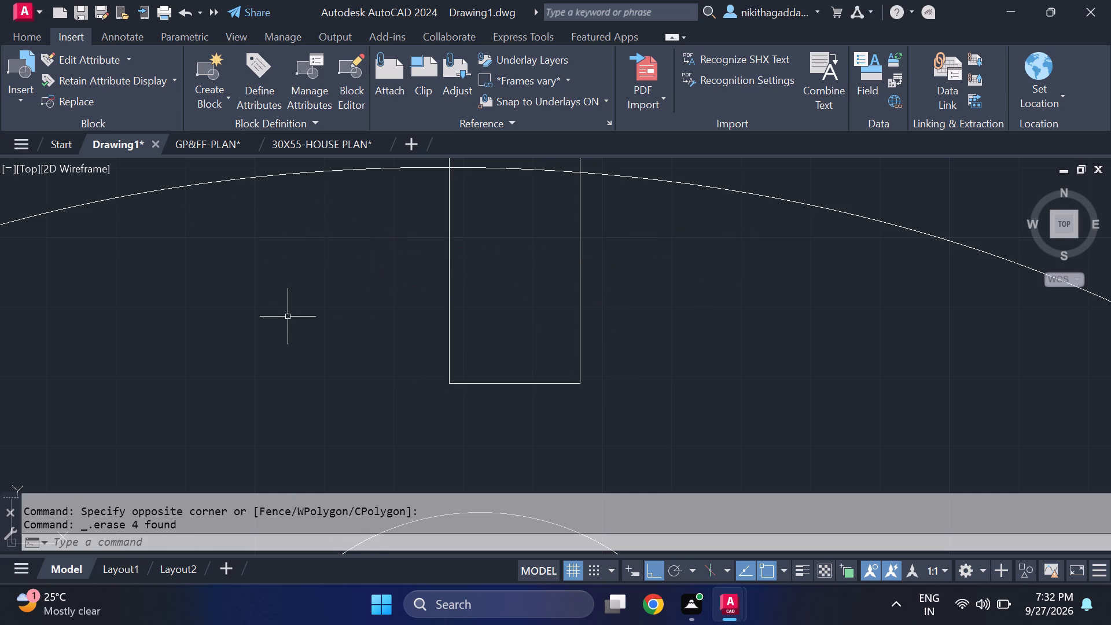
Draw a closed, level rectangular handle bar about 2.1 inches long across the spout, just above its south end, using lines.
key("l")
key("Return")
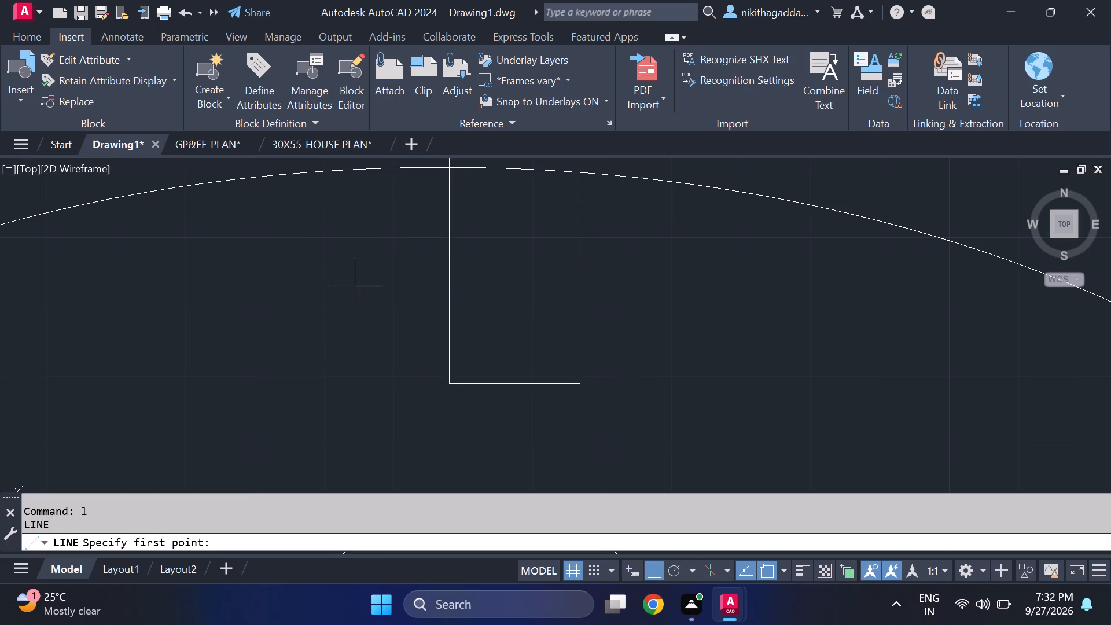
left_click(369, 274)
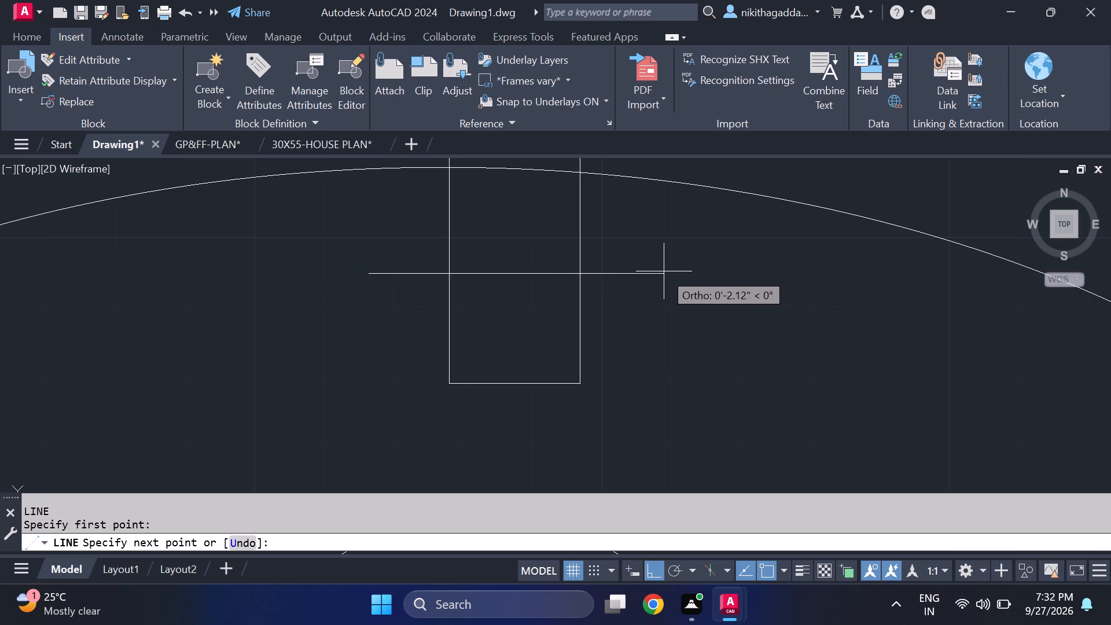
left_click(664, 271)
left_click(671, 315)
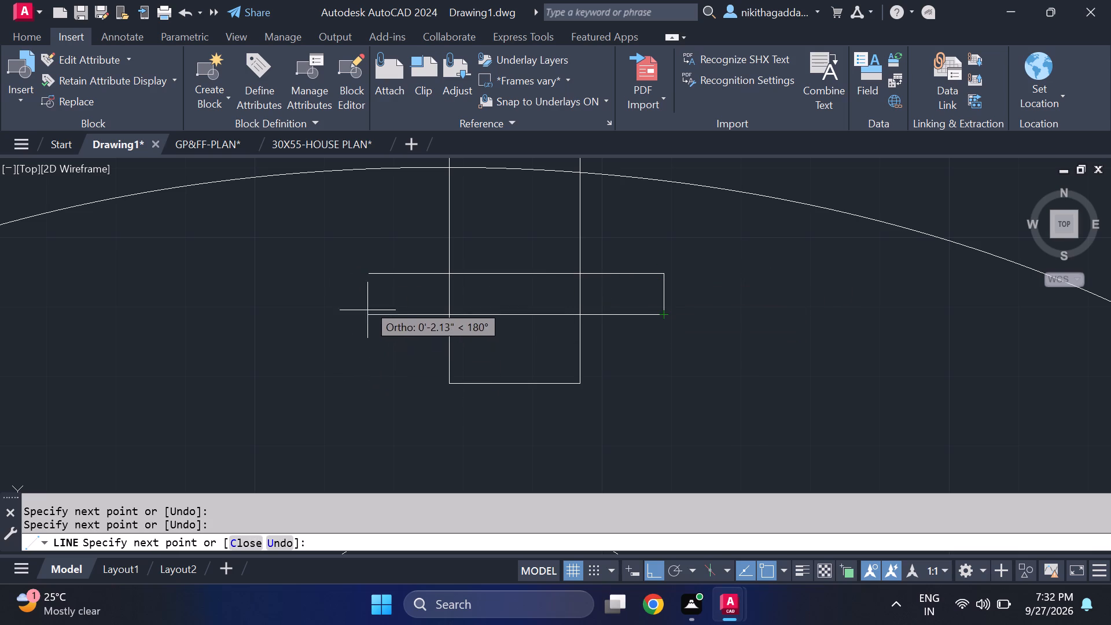
left_click(371, 318)
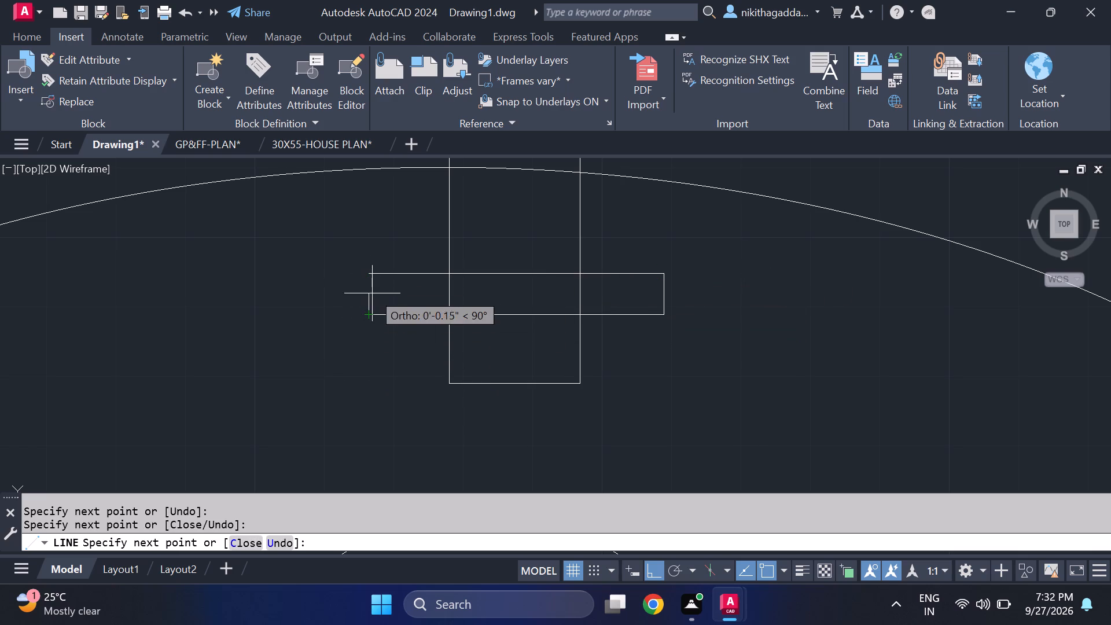
left_click(371, 279)
key("Return")
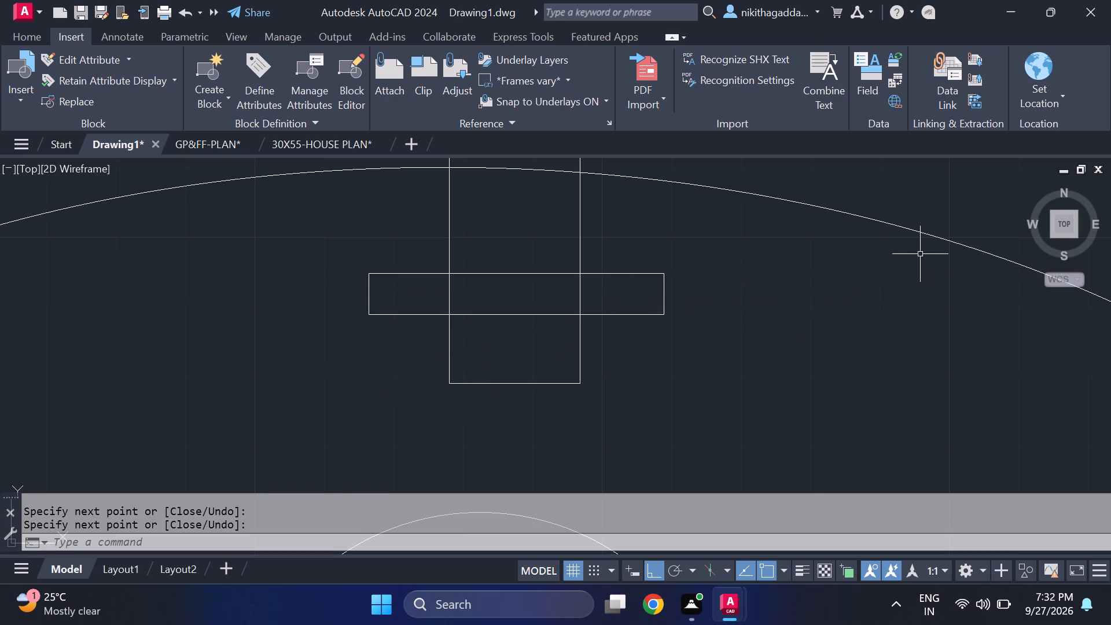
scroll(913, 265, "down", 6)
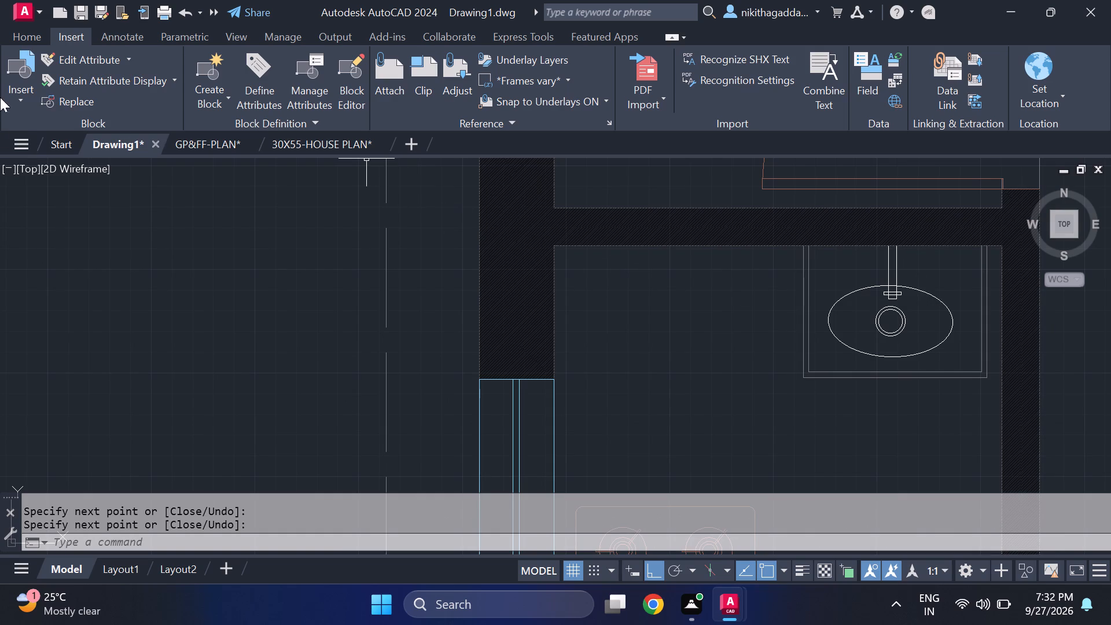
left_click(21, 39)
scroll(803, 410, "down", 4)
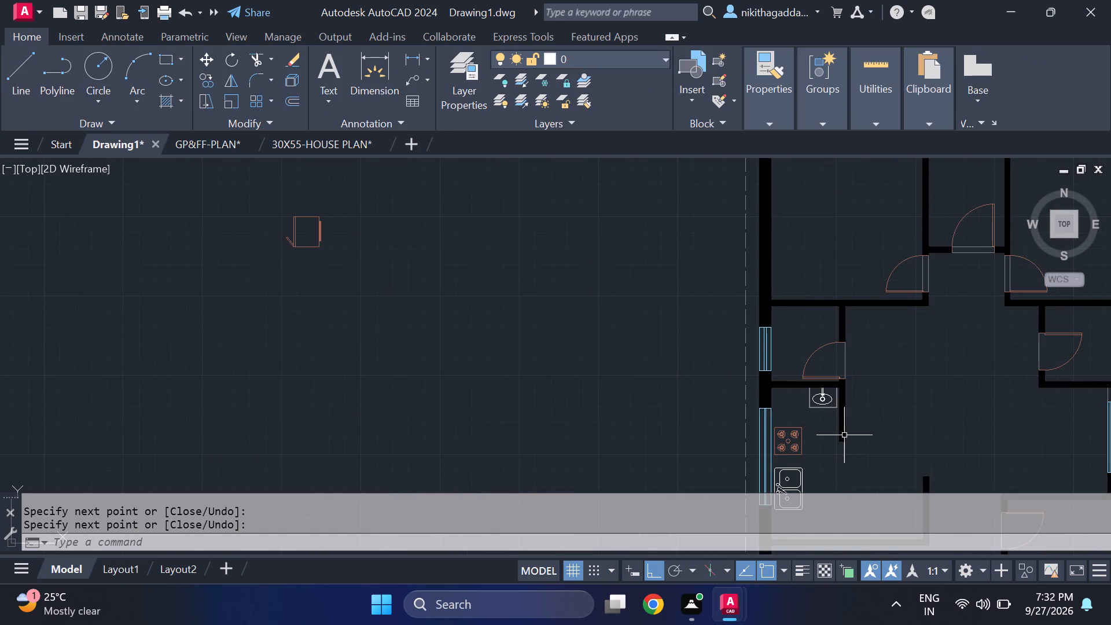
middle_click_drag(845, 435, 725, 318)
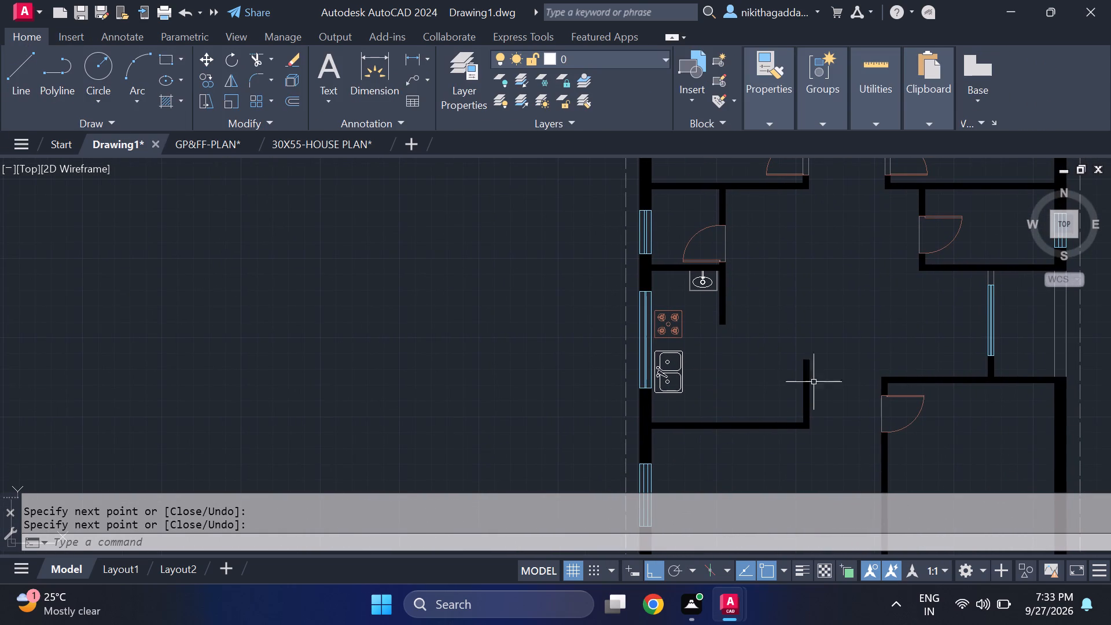
Change the text layer's colour to black, index colour 250.
scroll(785, 383, "up", 1)
scroll(735, 378, "down", 1)
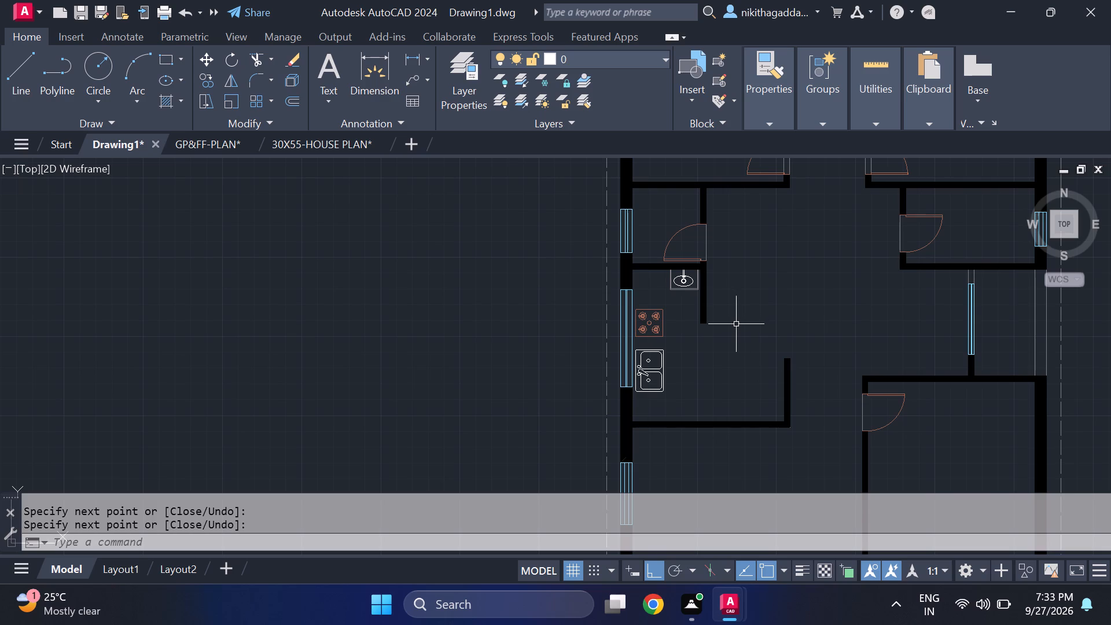
scroll(734, 332, "down", 2)
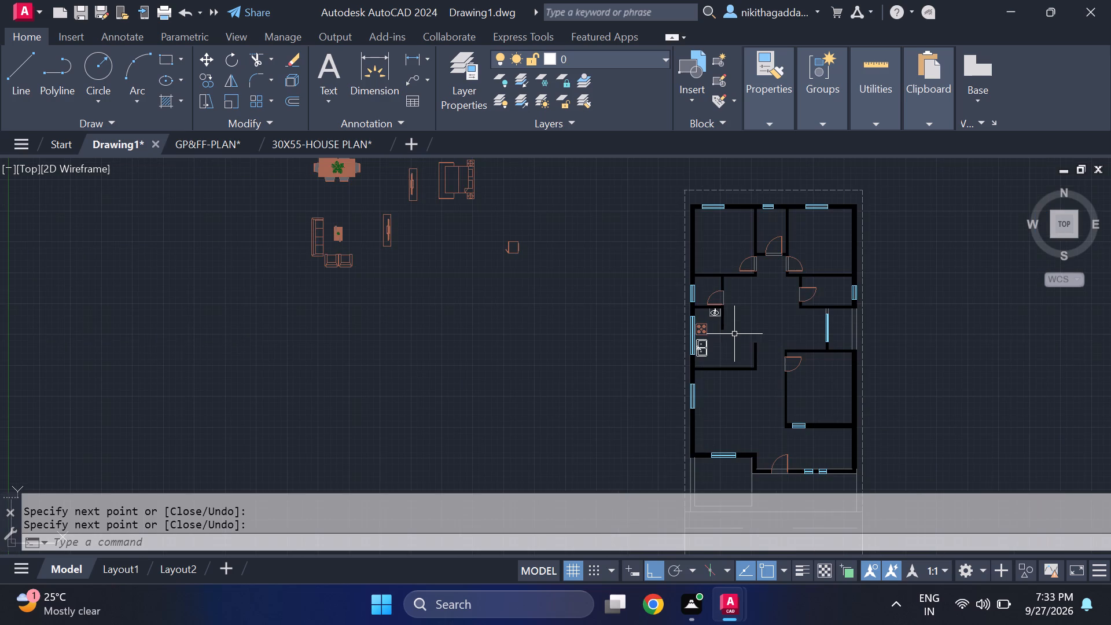
middle_click_drag(693, 345, 414, 405)
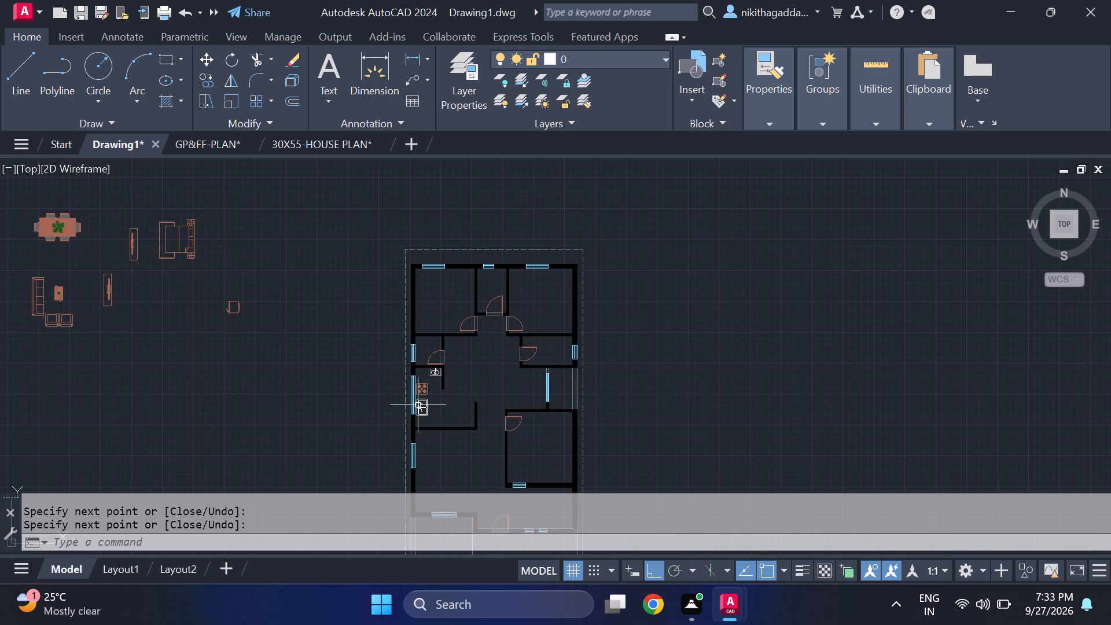
left_click(650, 59)
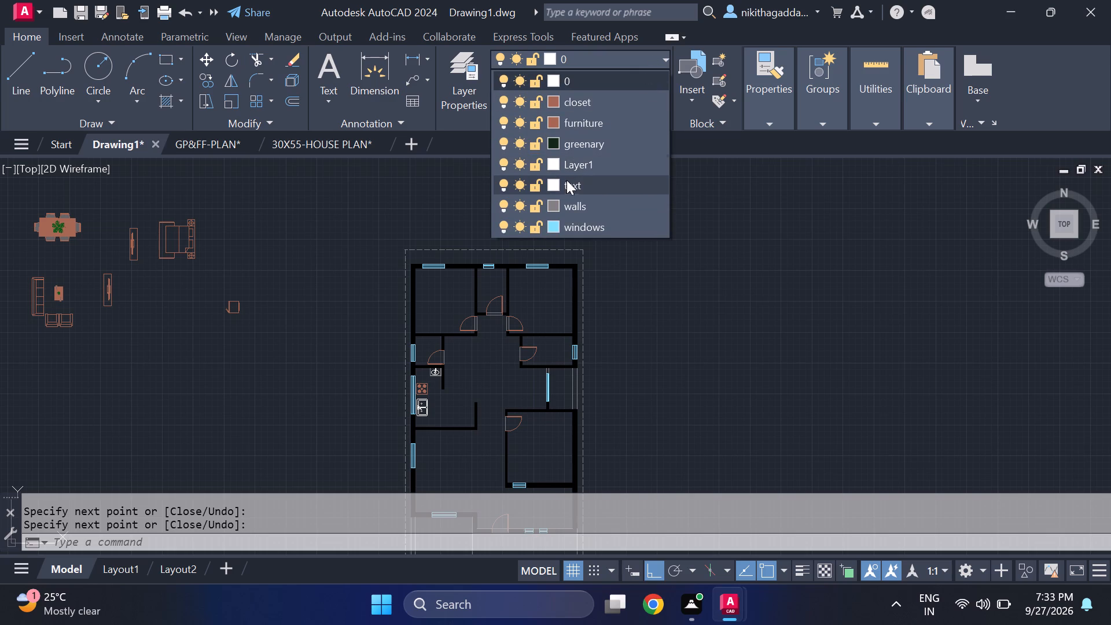
left_click(552, 181)
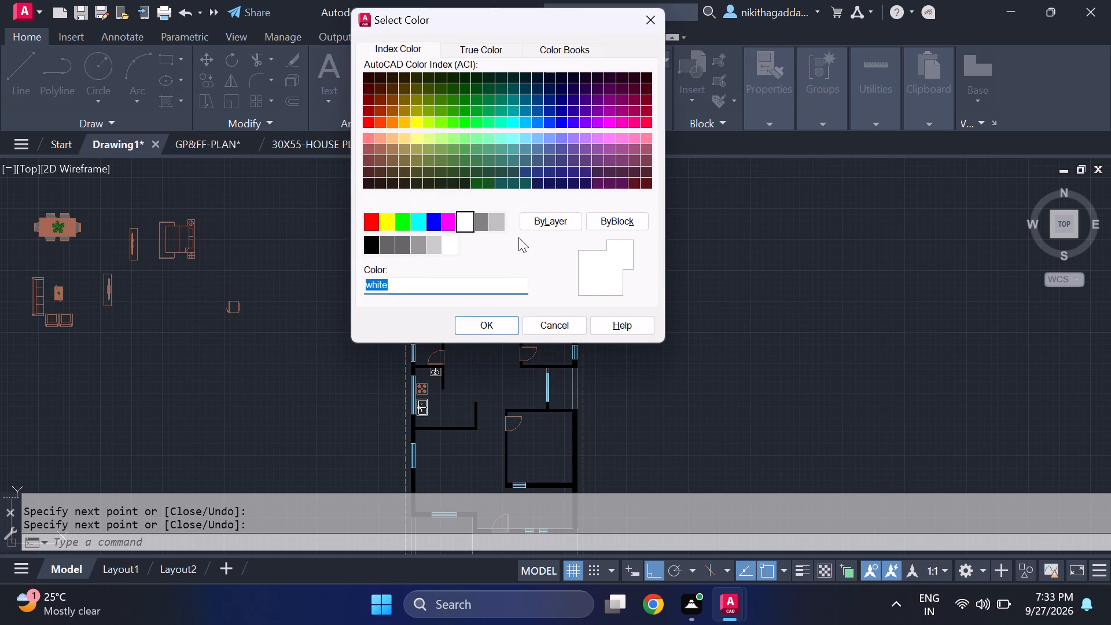
left_click(370, 243)
left_click(479, 324)
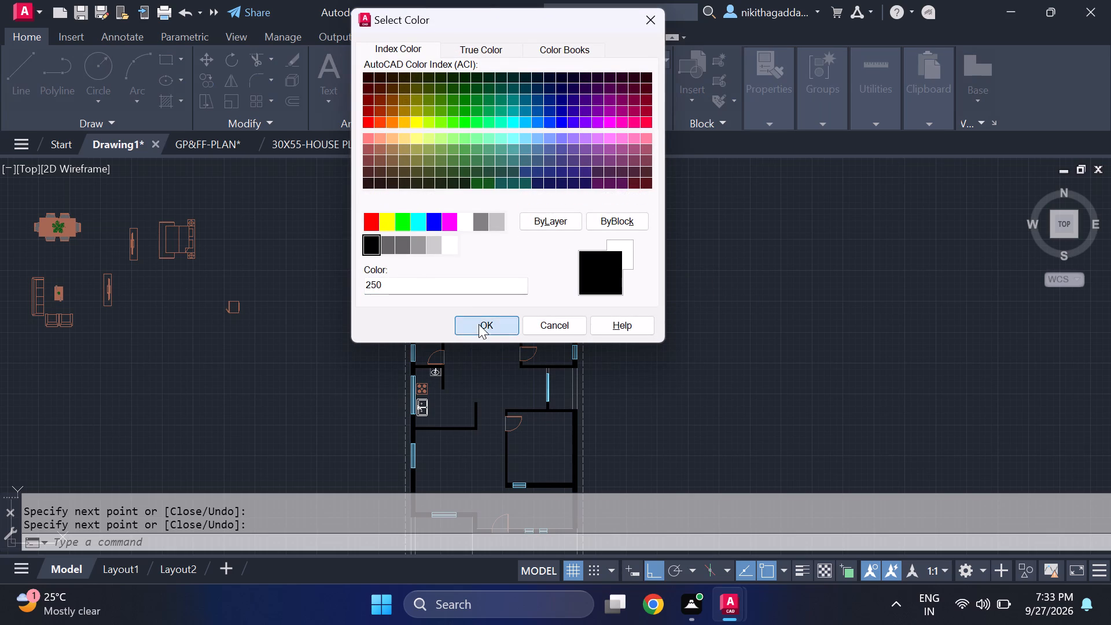
Make the text layer current.
scroll(437, 383, "up", 2)
key("l")
key("Return")
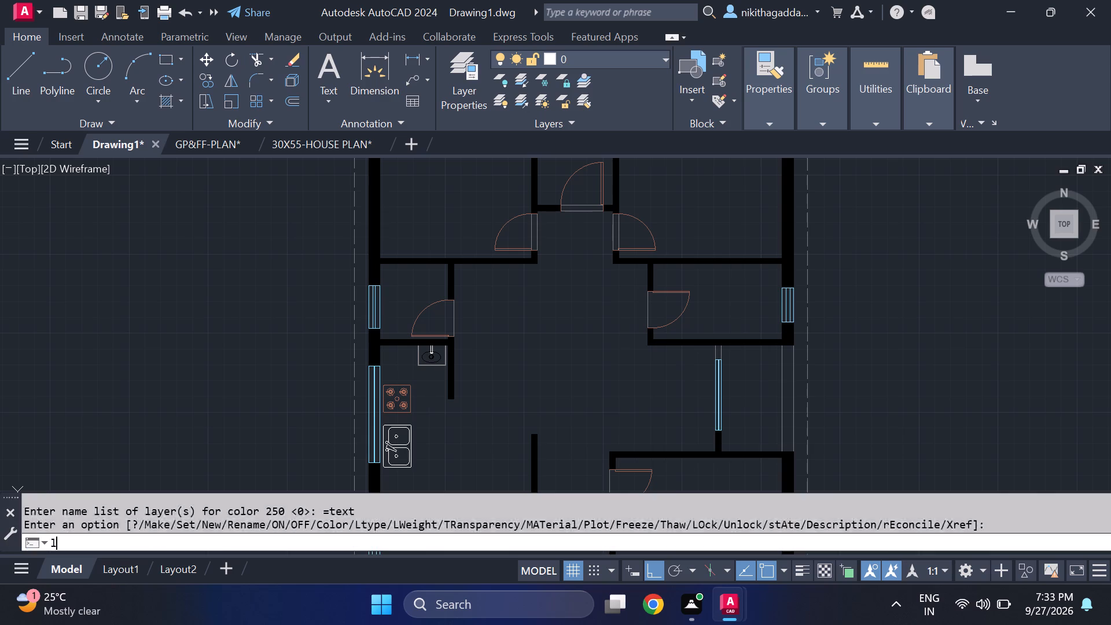
middle_click_drag(507, 394, 477, 280)
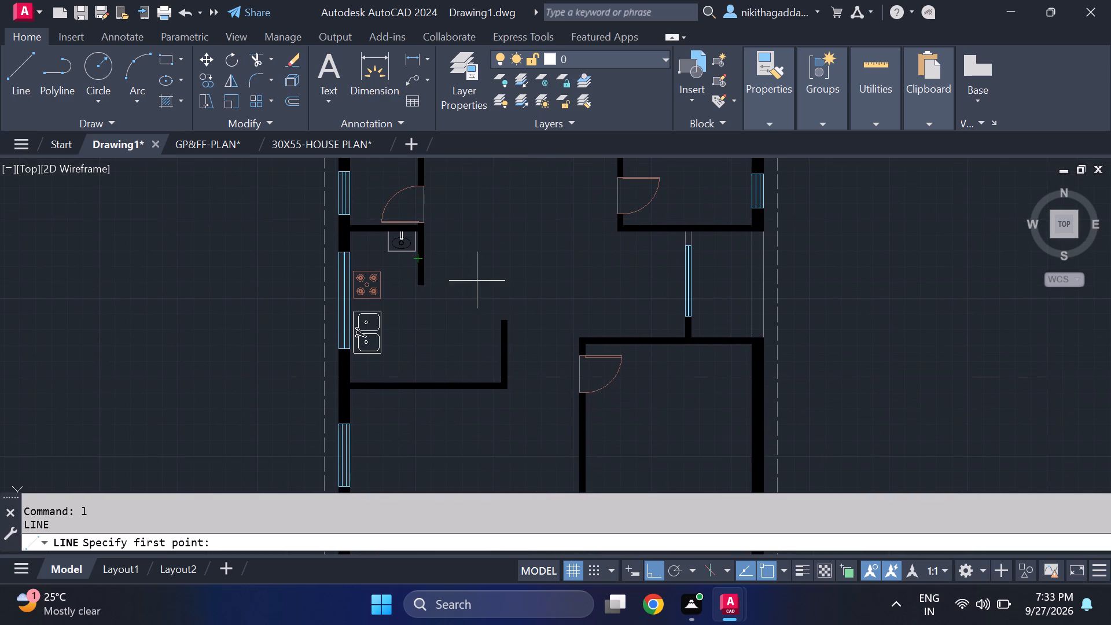
left_click(646, 60)
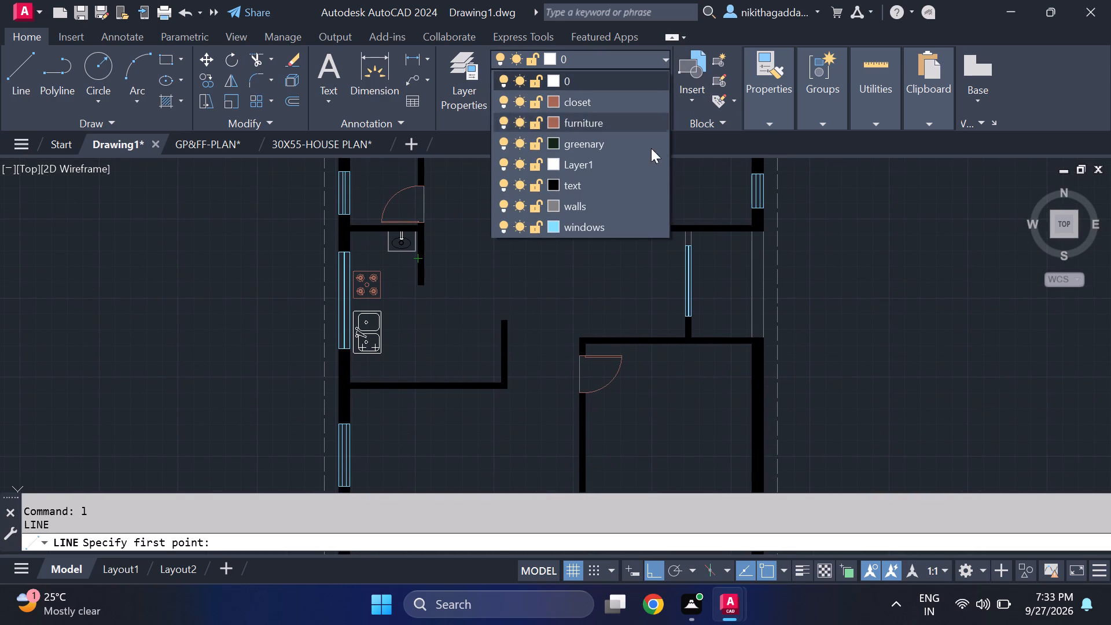
left_click(609, 189)
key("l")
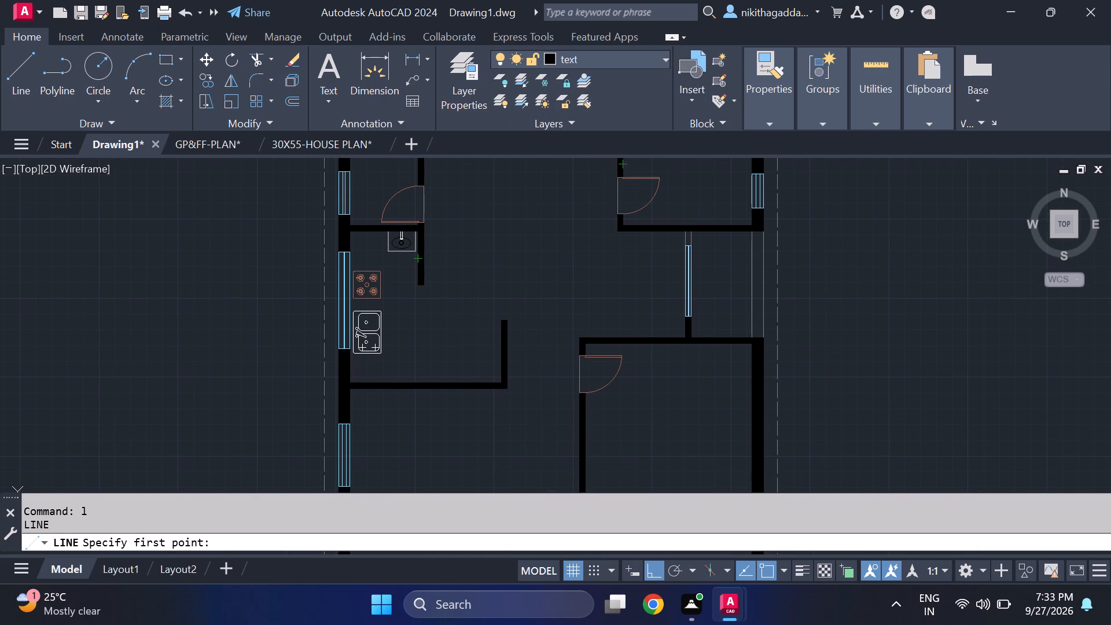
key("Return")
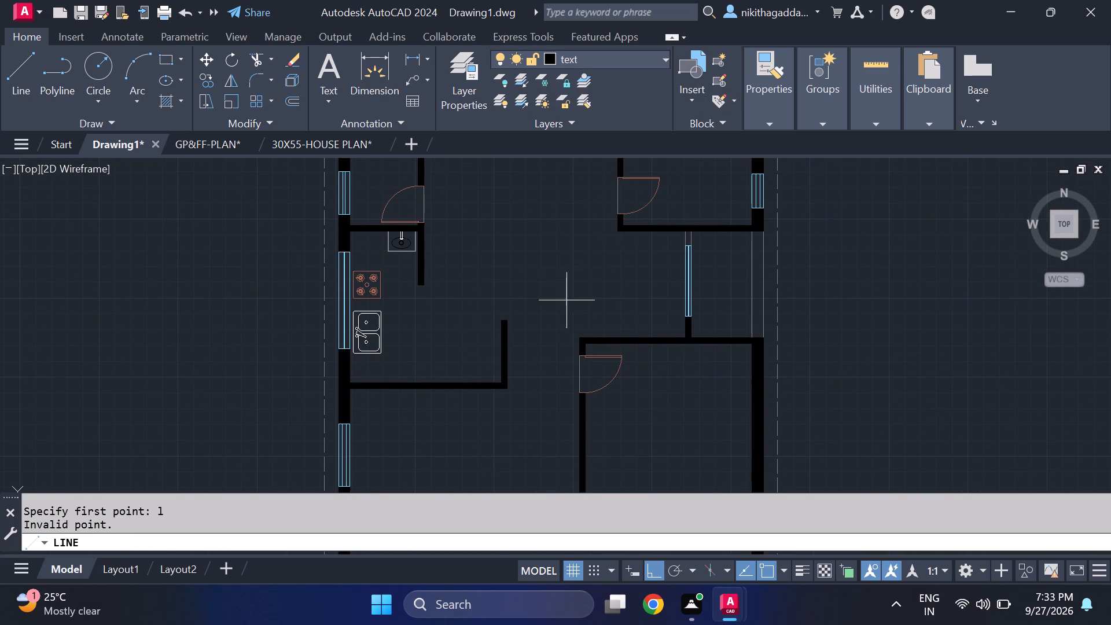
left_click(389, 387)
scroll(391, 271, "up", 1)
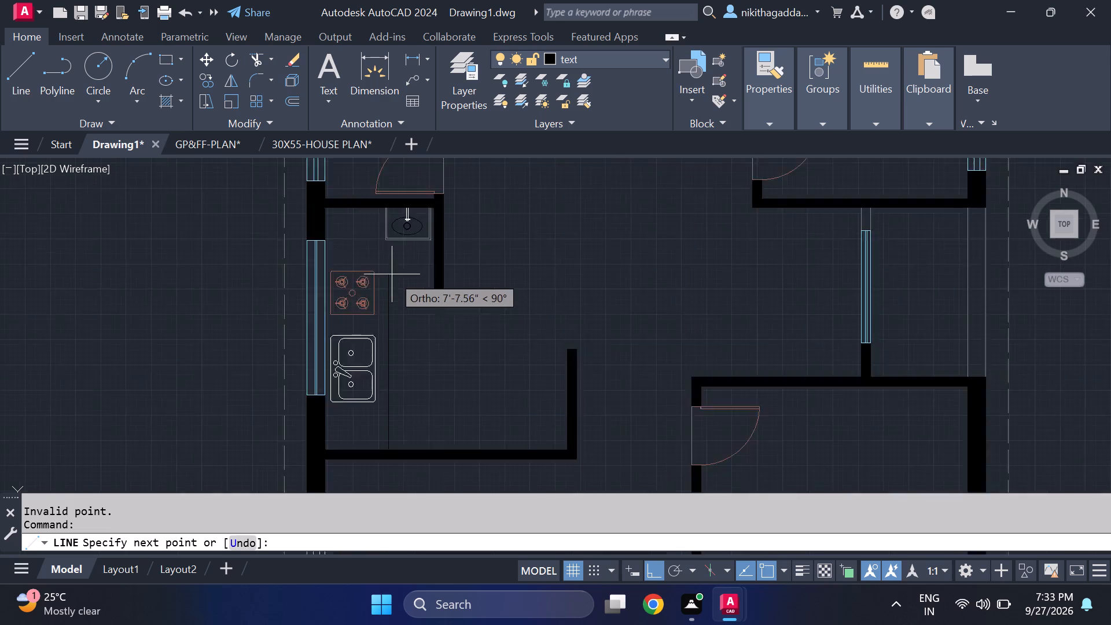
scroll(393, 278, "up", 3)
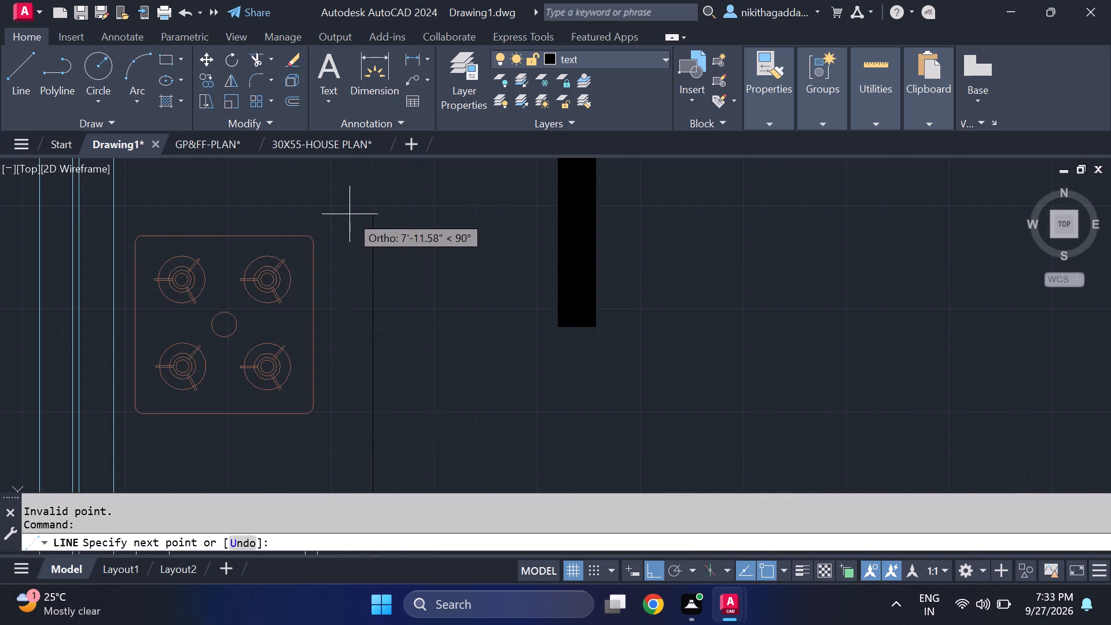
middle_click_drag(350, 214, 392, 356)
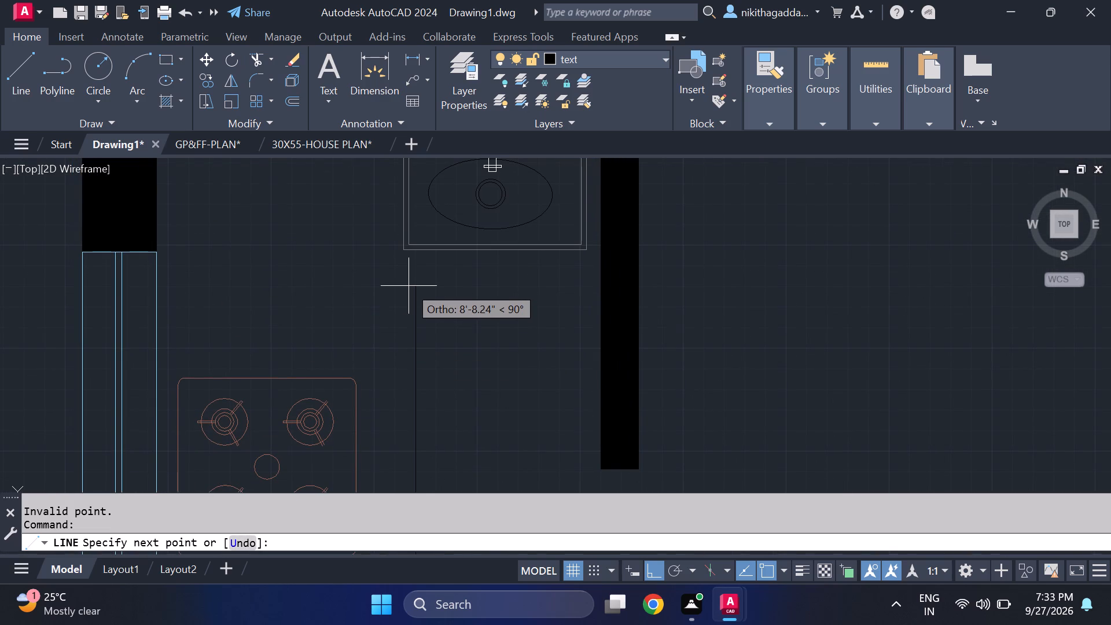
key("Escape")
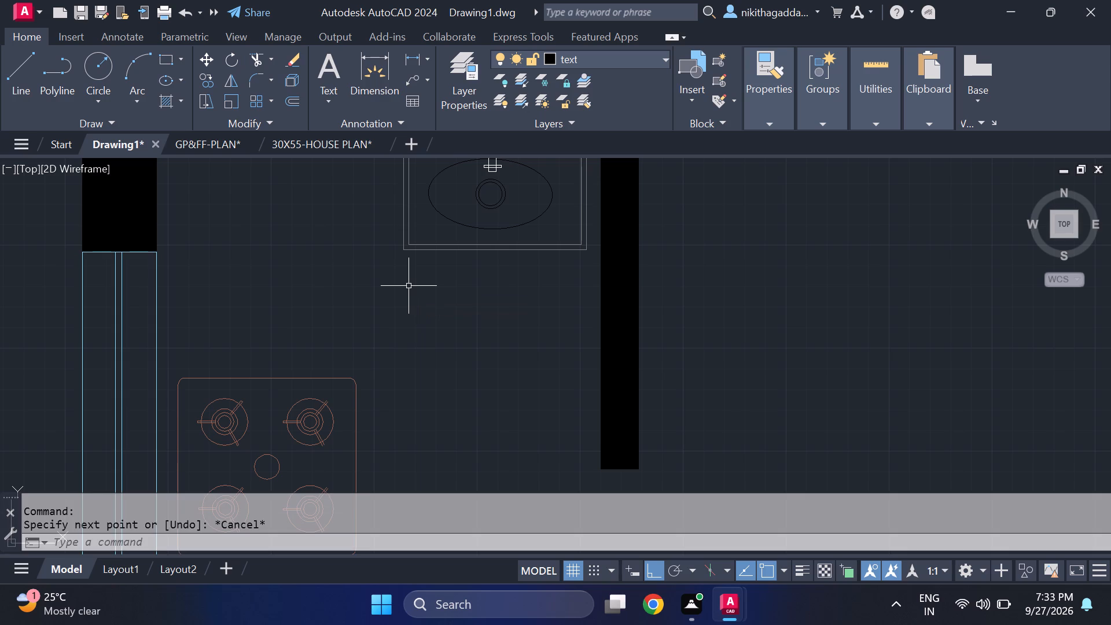
Draw the kitchen counter edge with lines: west from the short east wall below the washbasin, past its west edge, and south to the kitchen's south wall.
key("l")
key("Return")
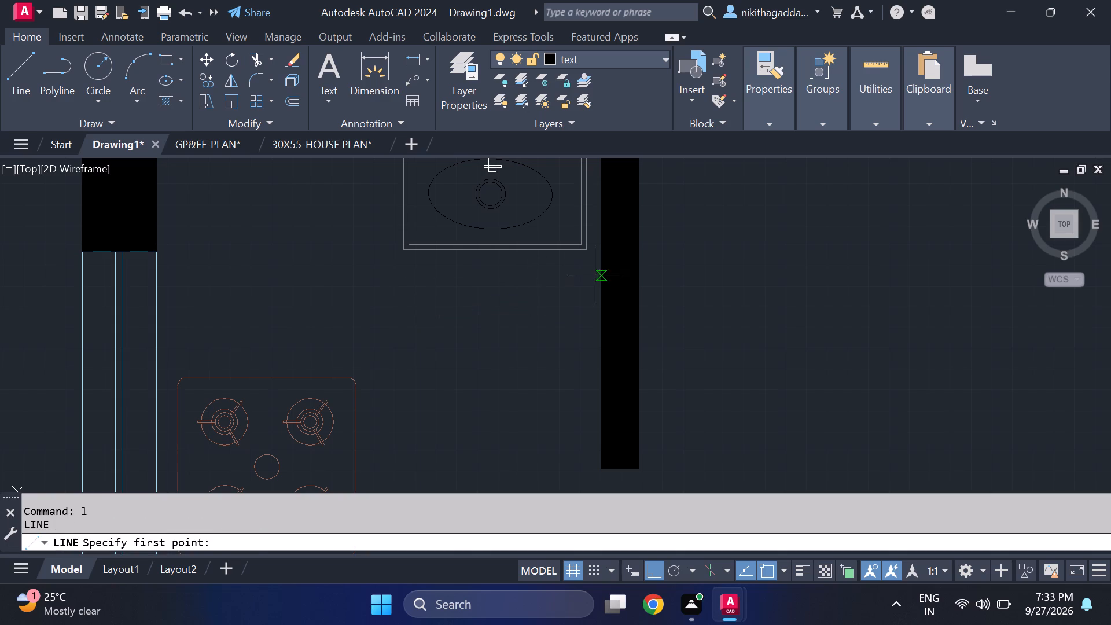
left_click_drag(602, 271, 590, 272)
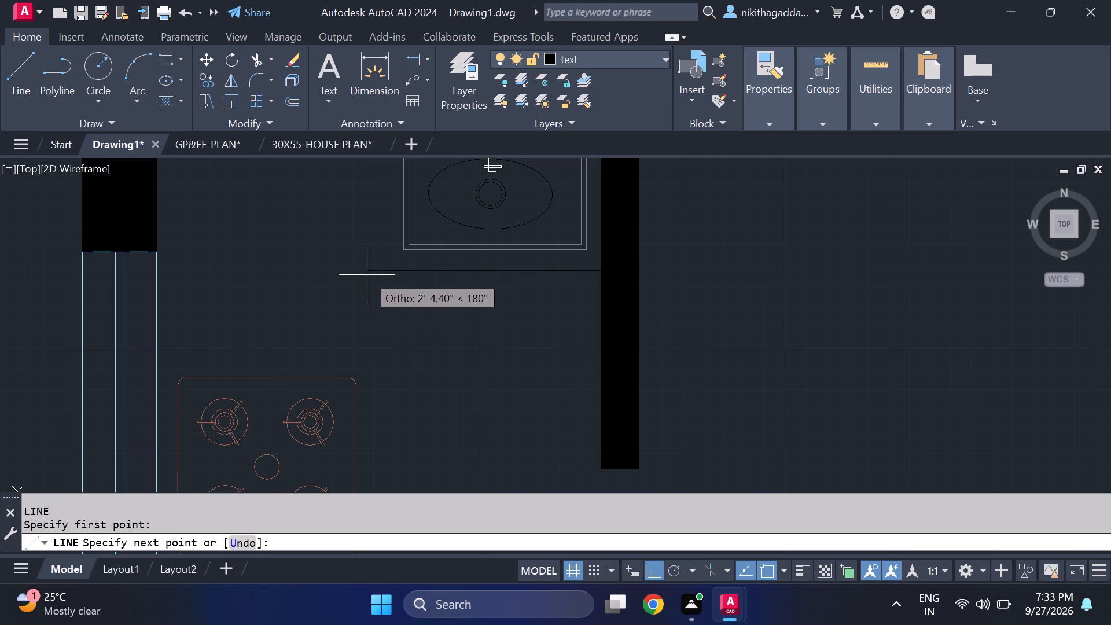
left_click(377, 269)
scroll(398, 461, "down", 1)
middle_click_drag(392, 463, 391, 462)
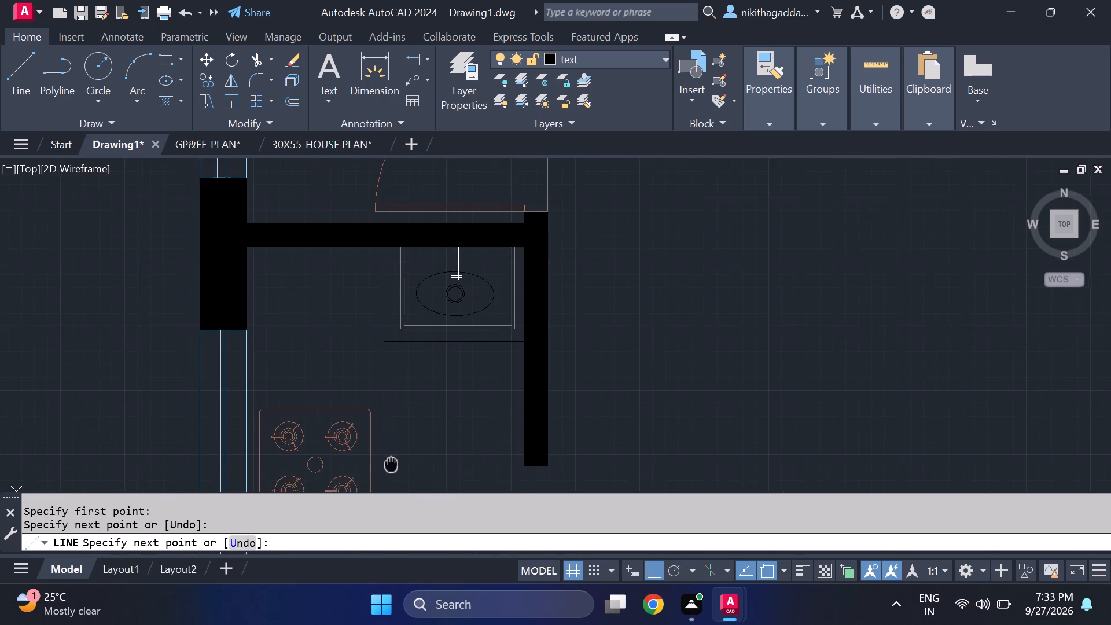
middle_click_drag(391, 462, 398, 227)
middle_click_drag(408, 393, 357, 236)
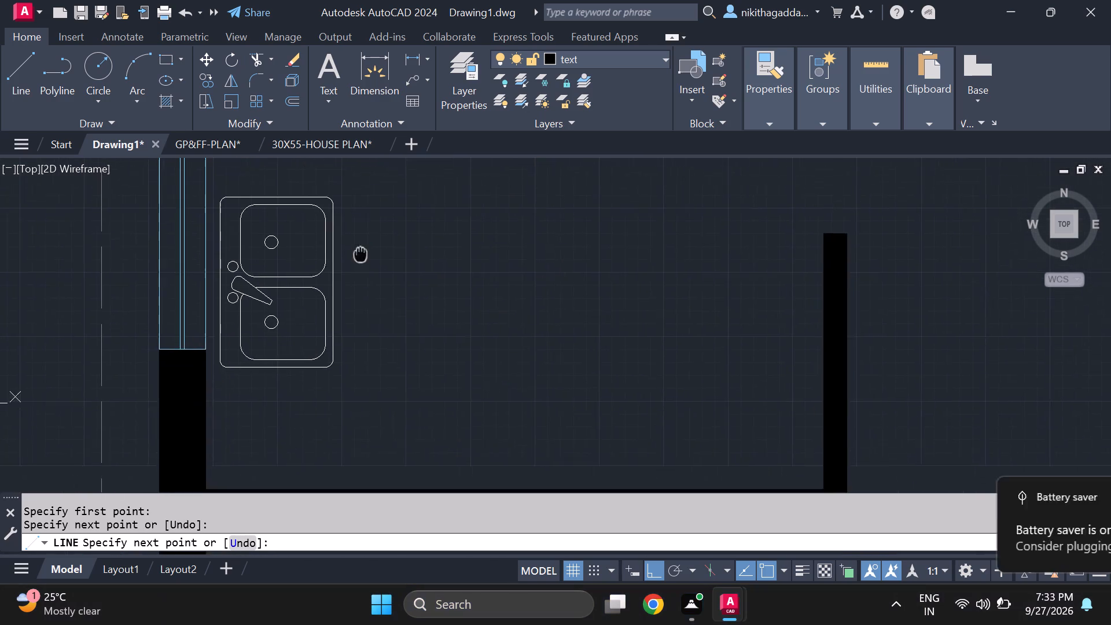
middle_click_drag(357, 236, 357, 228)
left_click(343, 457)
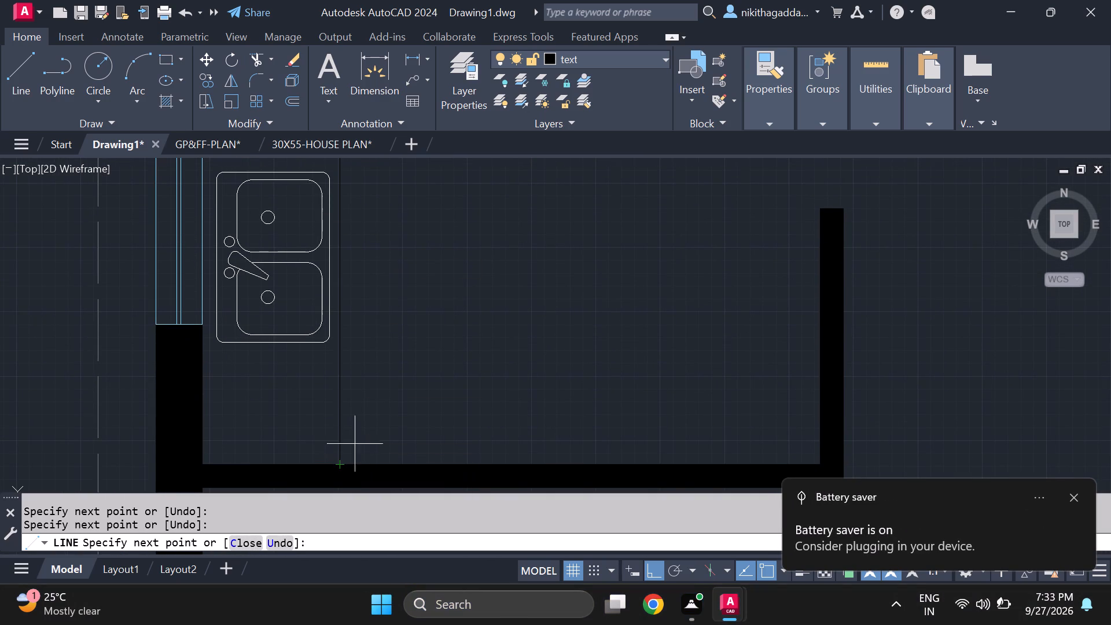
key("Escape")
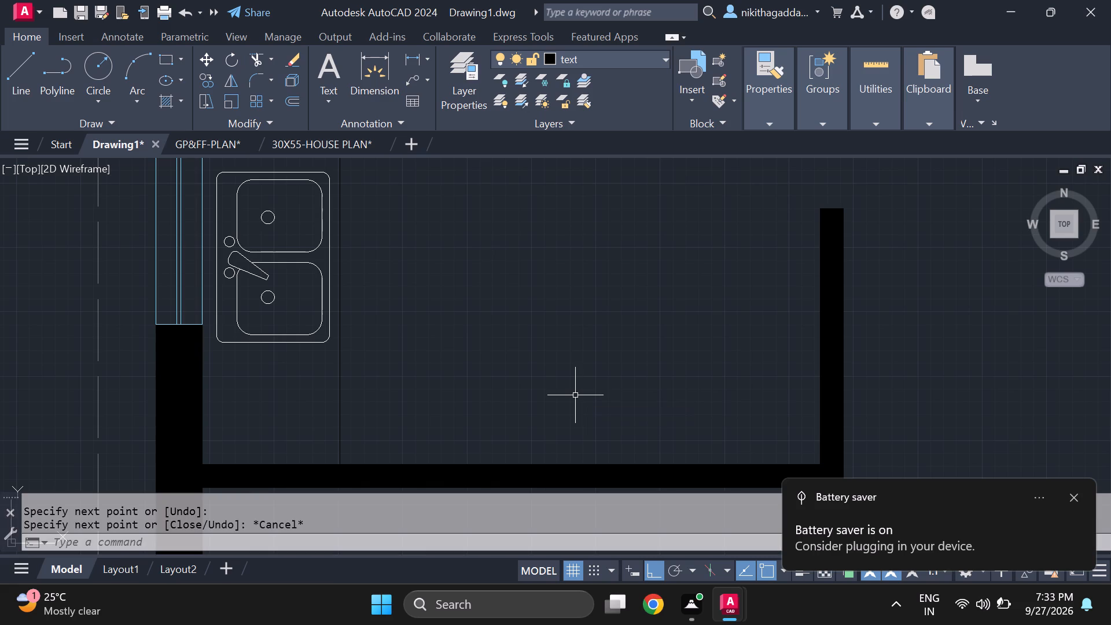
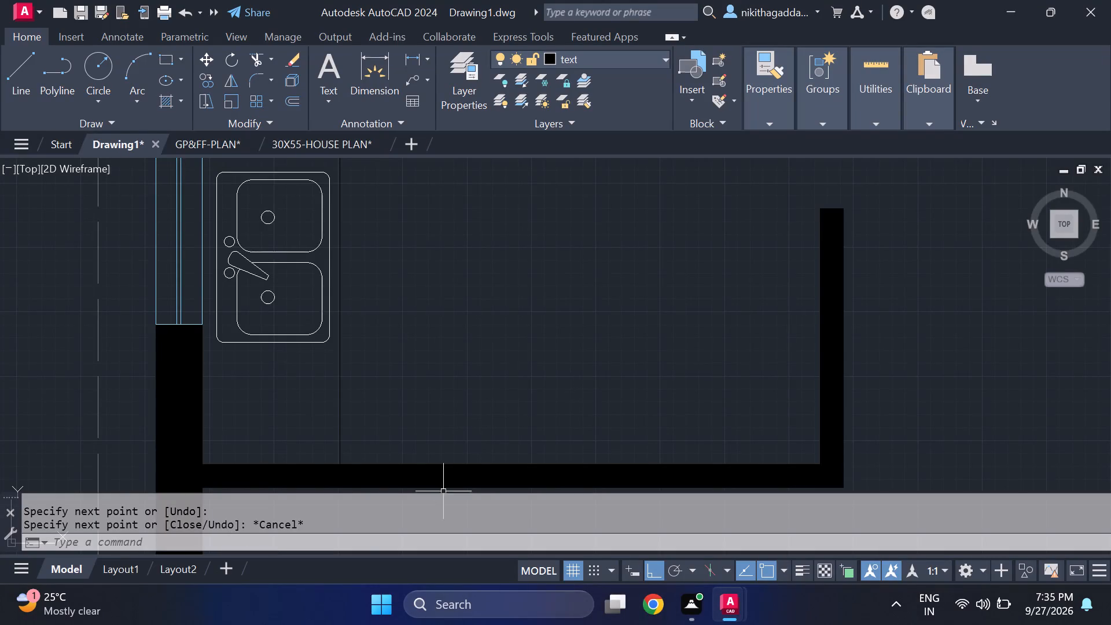
Change the hatch of the walls along the washbasin's north and east sides to the Solid pattern.
scroll(446, 486, "down", 3)
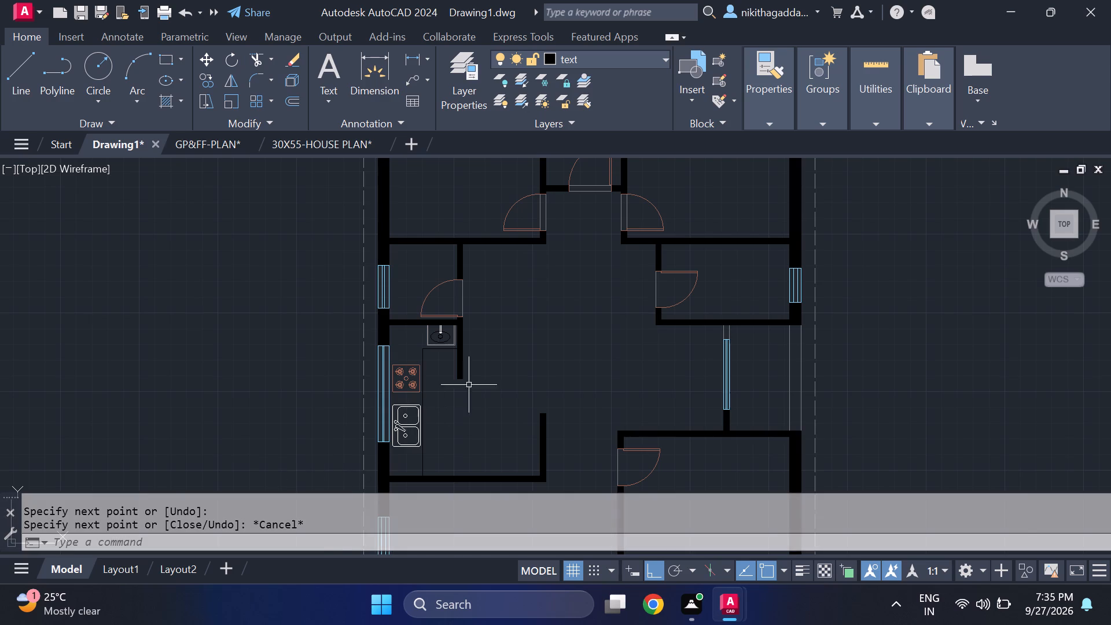
scroll(461, 332, "up", 4)
scroll(444, 384, "down", 2)
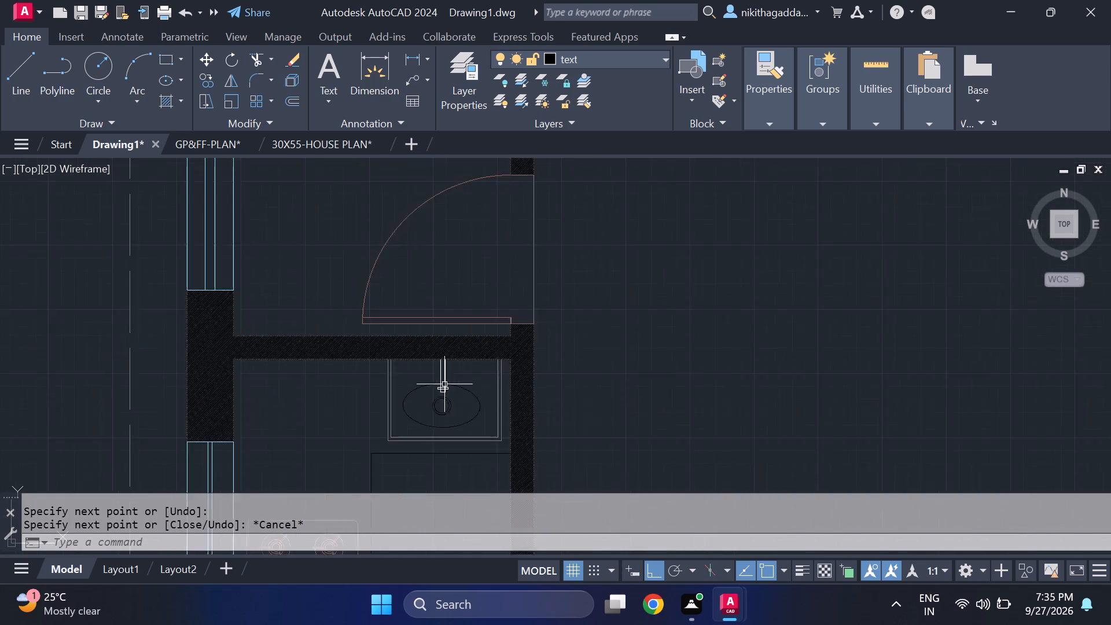
scroll(446, 389, "down", 1)
scroll(450, 400, "up", 3)
left_click(393, 296)
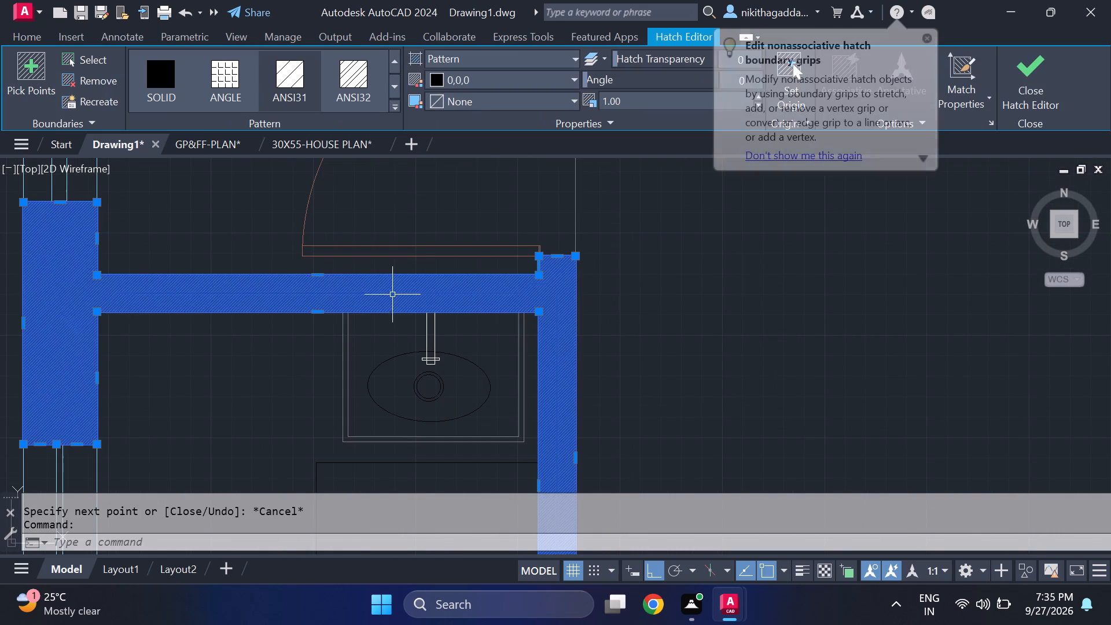
left_click(163, 70)
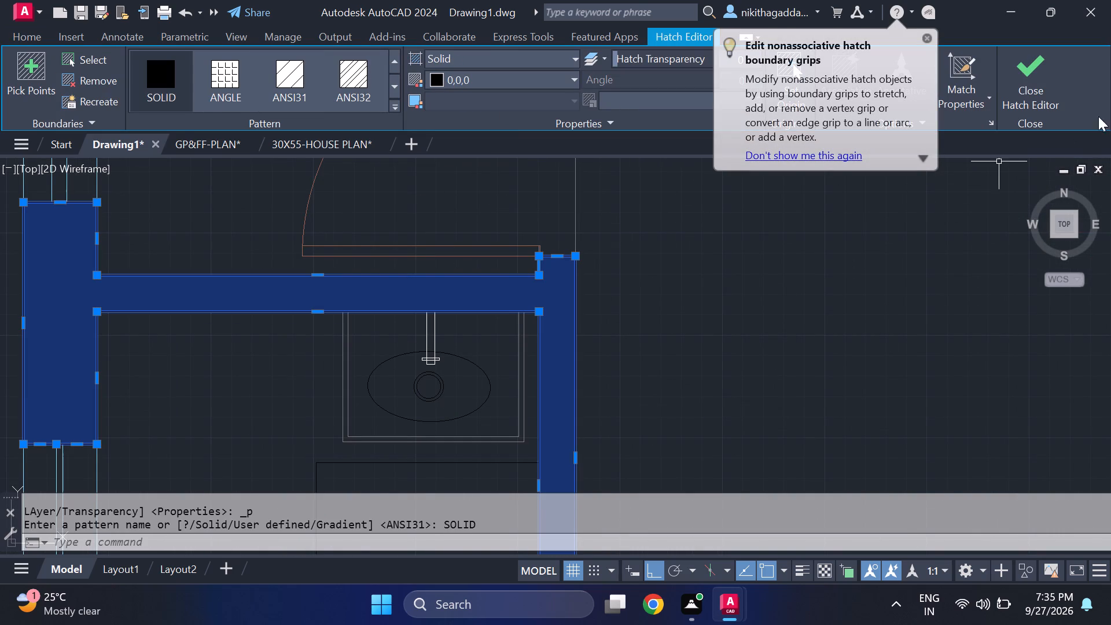
left_click(1024, 91)
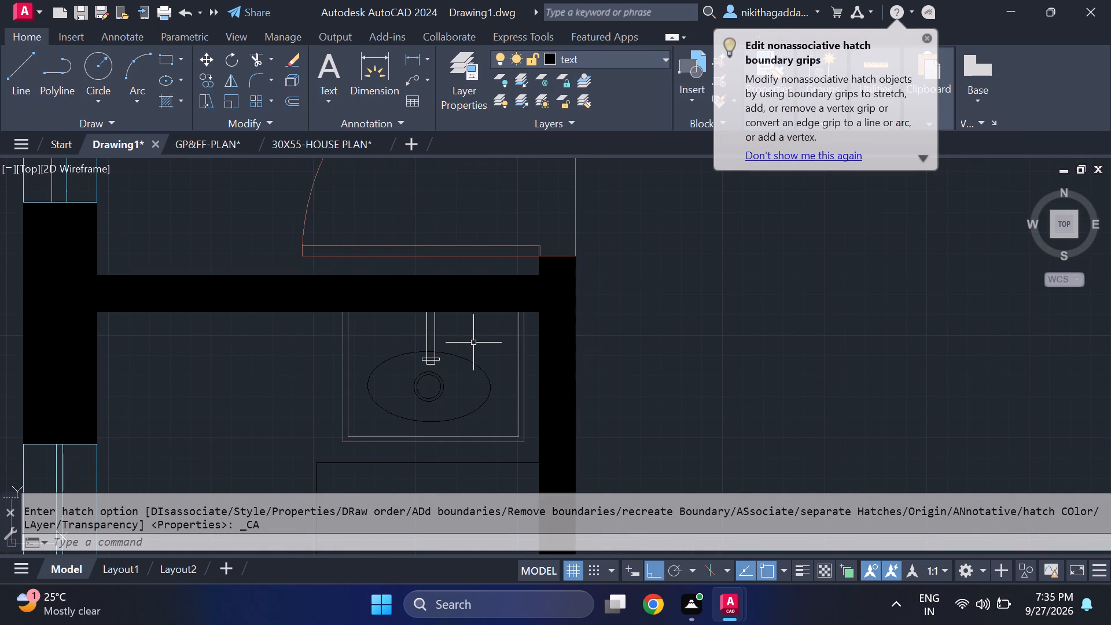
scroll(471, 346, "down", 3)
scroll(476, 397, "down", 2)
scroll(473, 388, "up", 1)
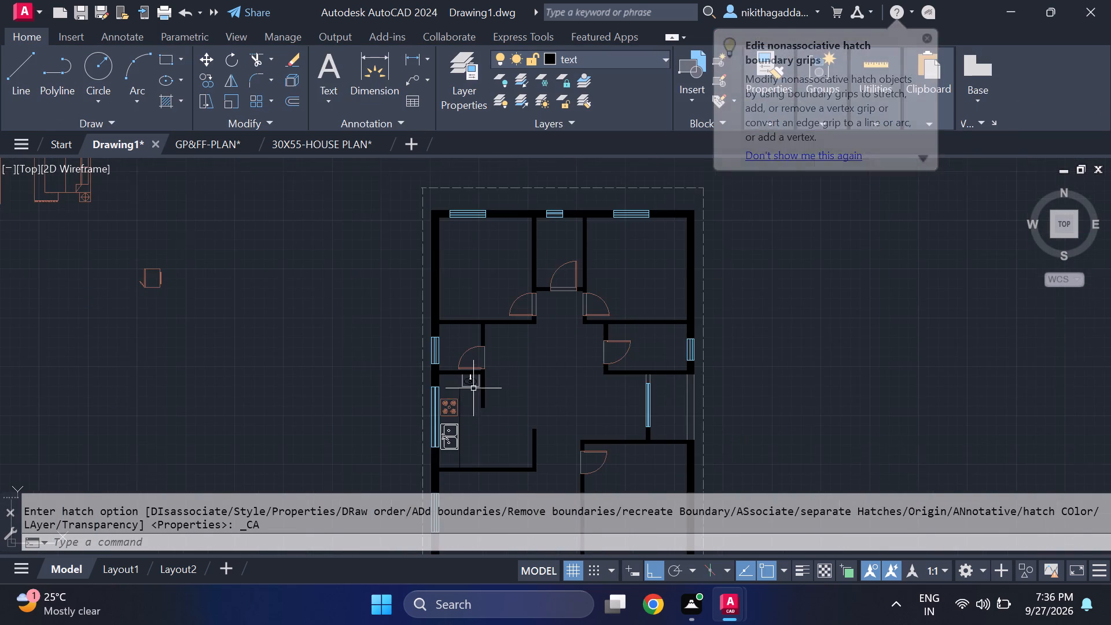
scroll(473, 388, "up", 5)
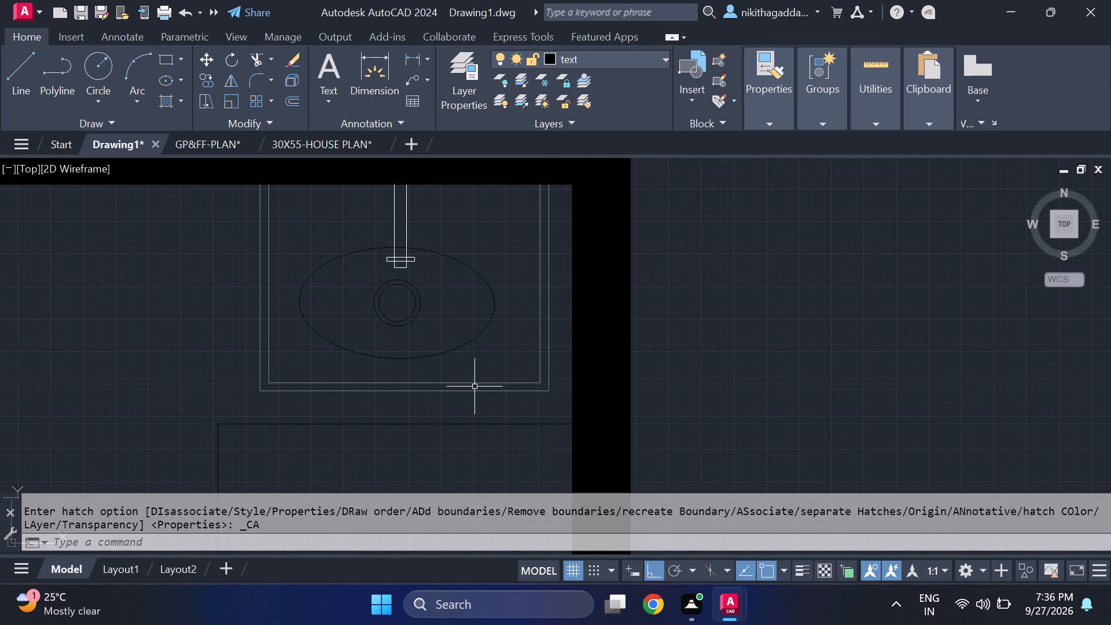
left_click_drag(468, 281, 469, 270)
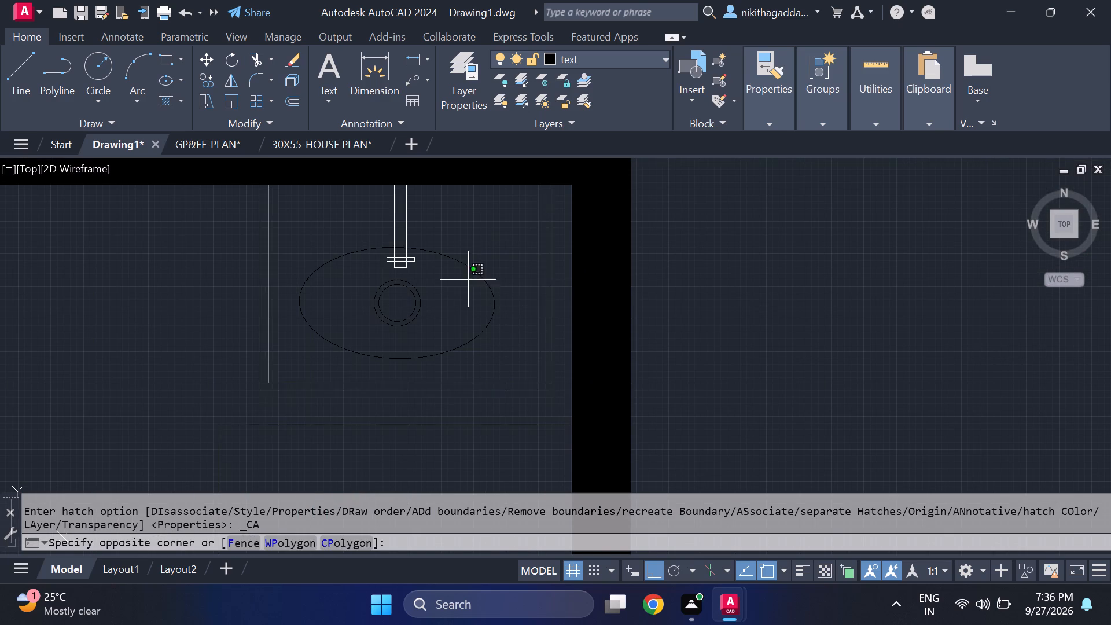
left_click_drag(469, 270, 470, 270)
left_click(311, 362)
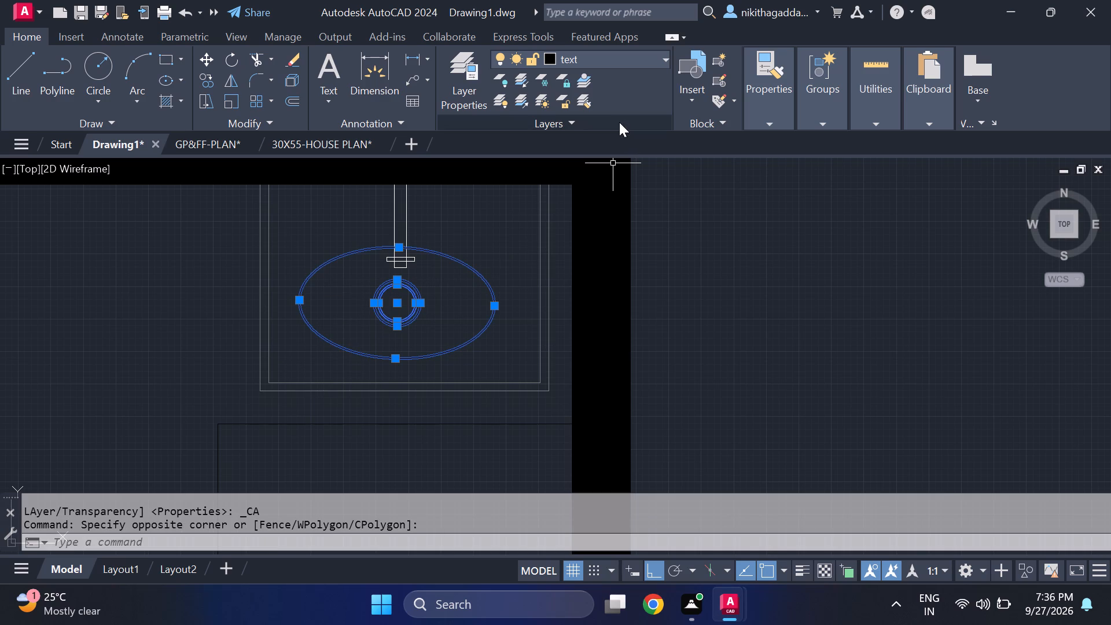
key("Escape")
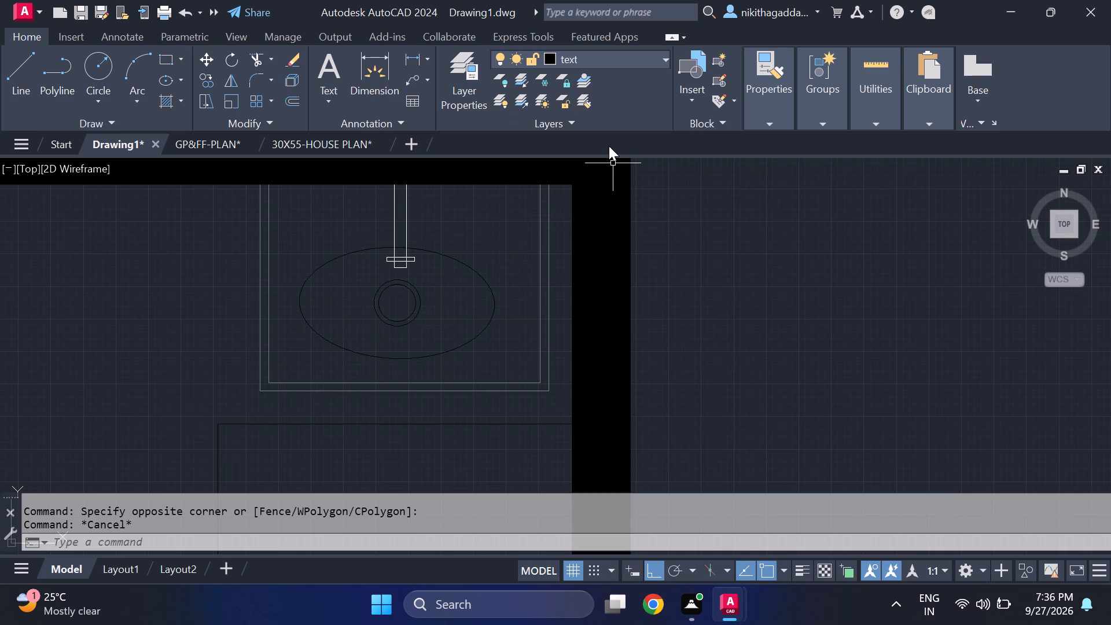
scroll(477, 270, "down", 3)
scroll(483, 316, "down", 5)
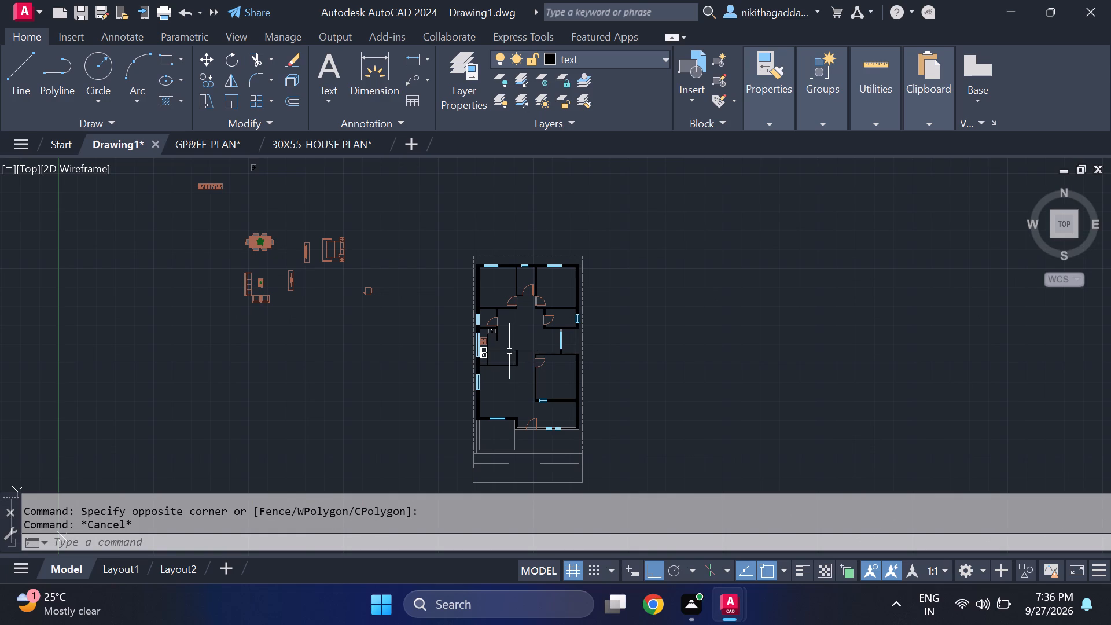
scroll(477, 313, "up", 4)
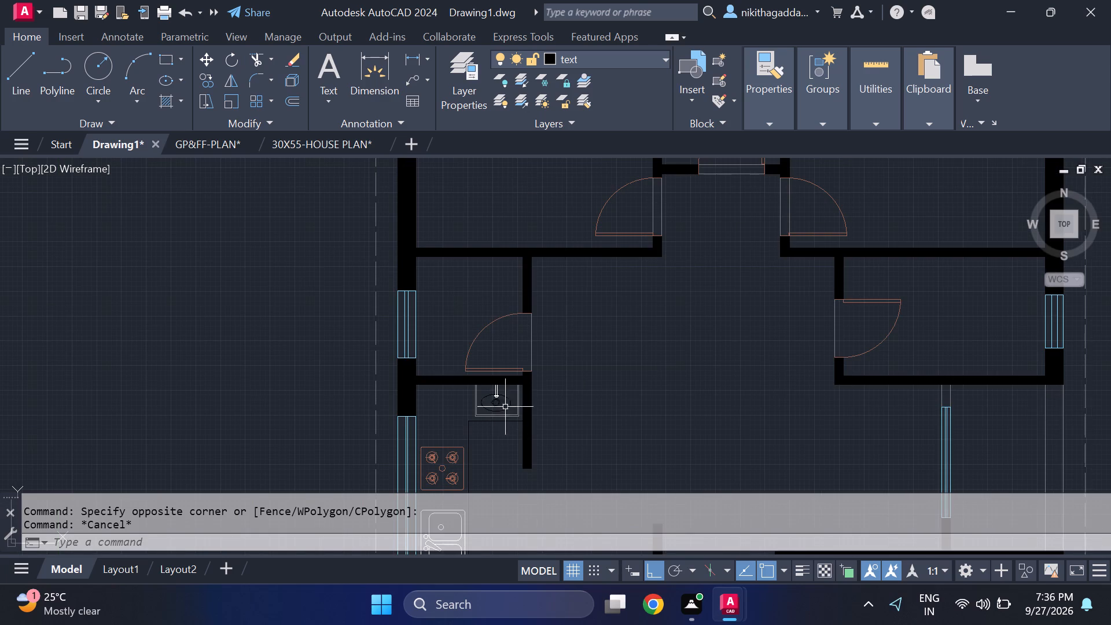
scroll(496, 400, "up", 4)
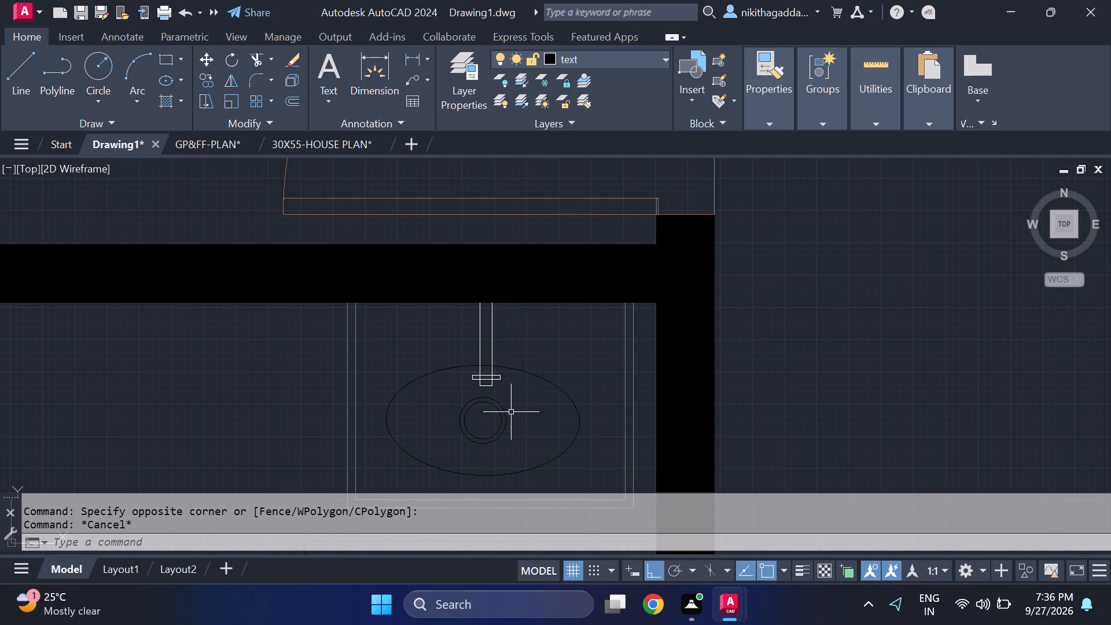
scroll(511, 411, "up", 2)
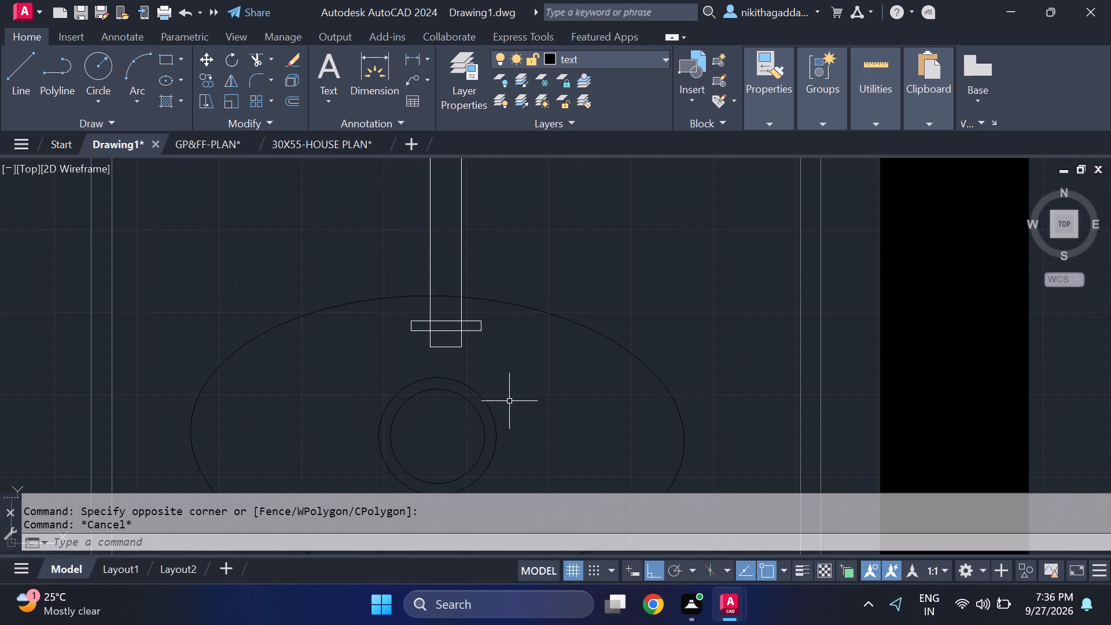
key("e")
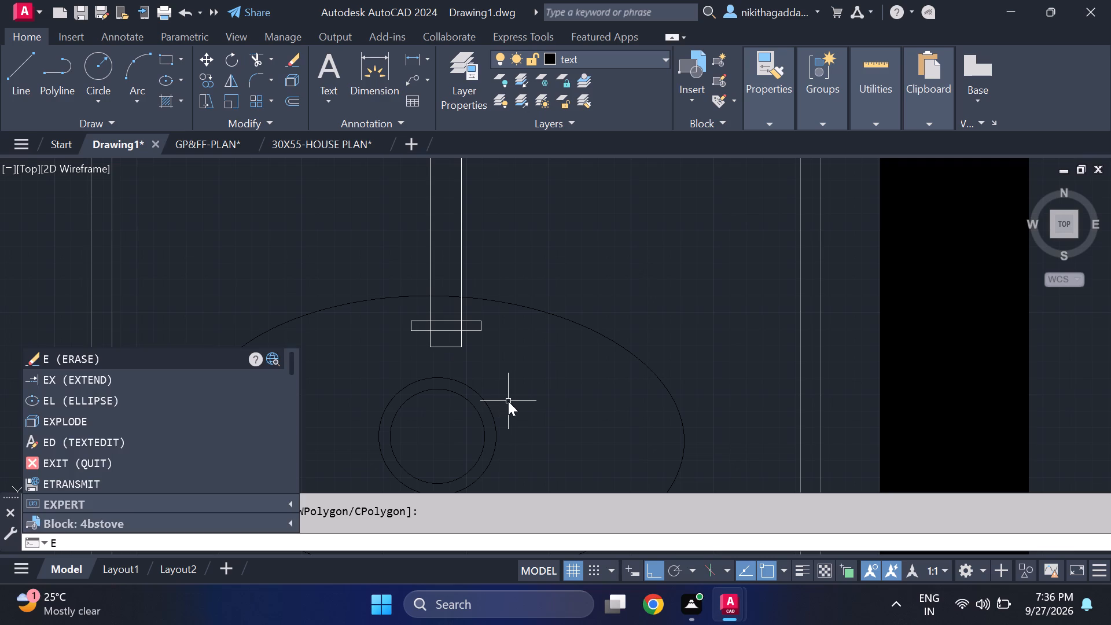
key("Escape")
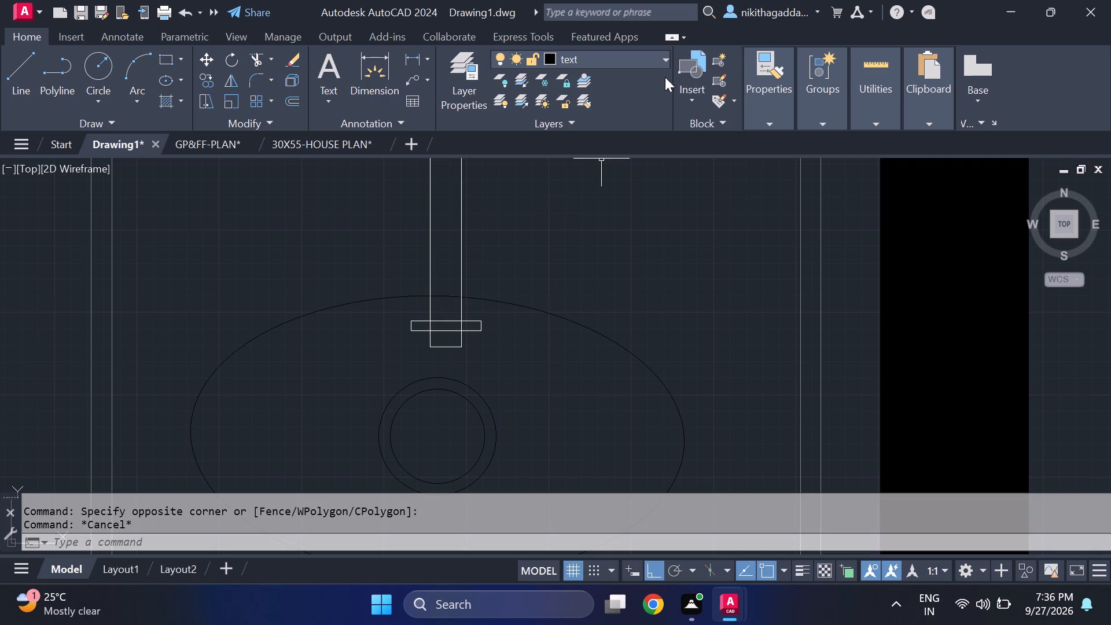
Make layer 0 current.
left_click(652, 64)
left_click(608, 82)
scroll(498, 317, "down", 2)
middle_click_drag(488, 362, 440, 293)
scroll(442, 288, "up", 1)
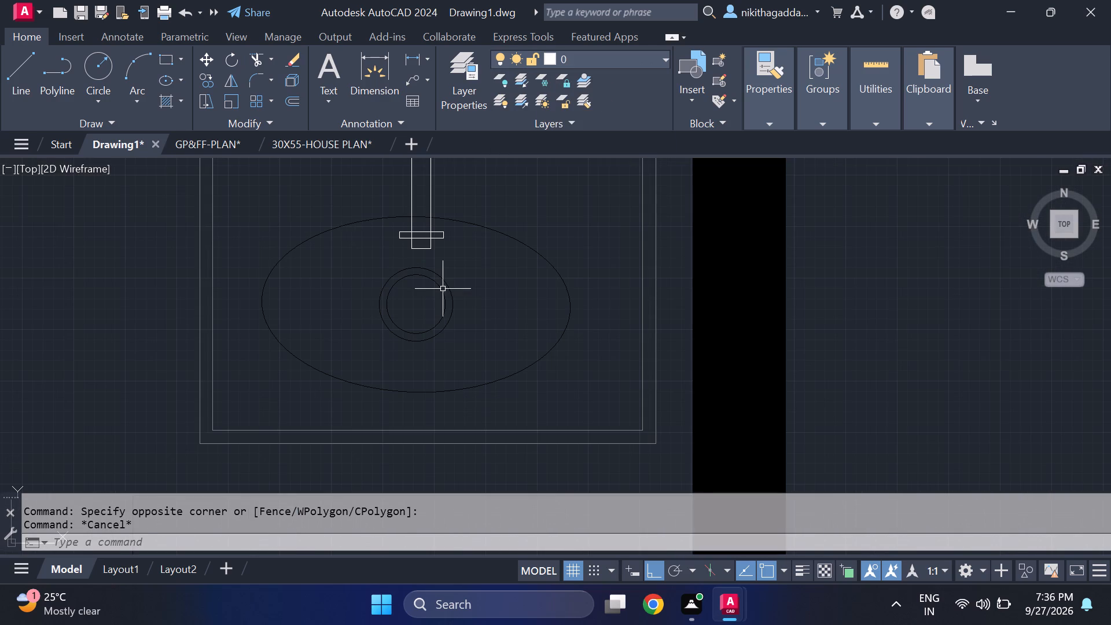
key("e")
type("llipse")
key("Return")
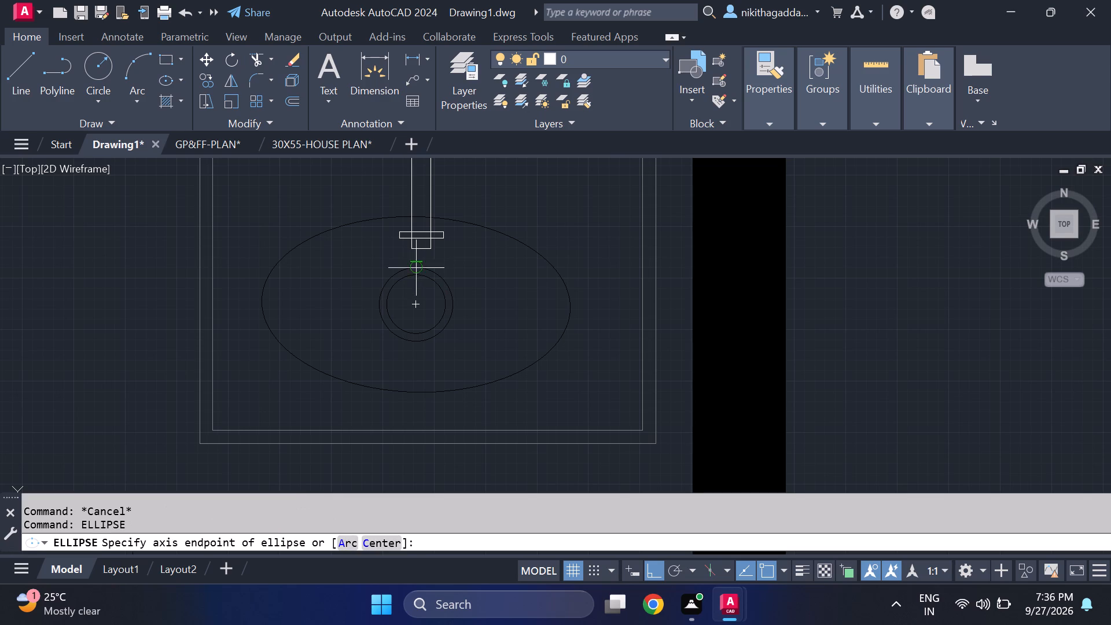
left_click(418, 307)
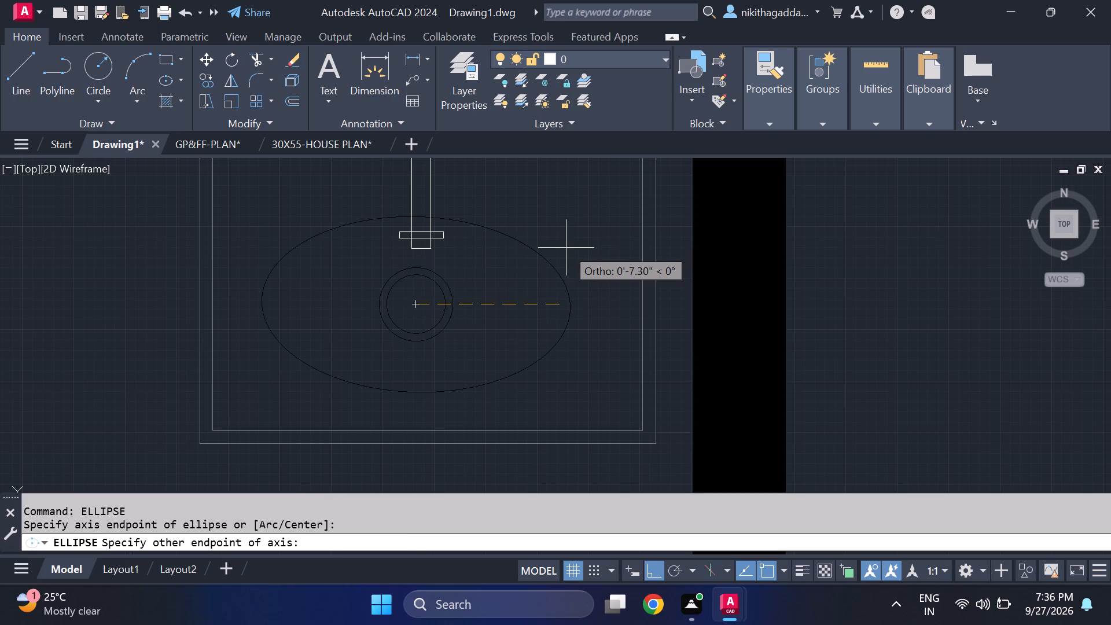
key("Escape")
Draw an ellipse over the washbasin's black bowl outline, with its long axis level across the bowl's full width.
type("ellipse")
key("Return")
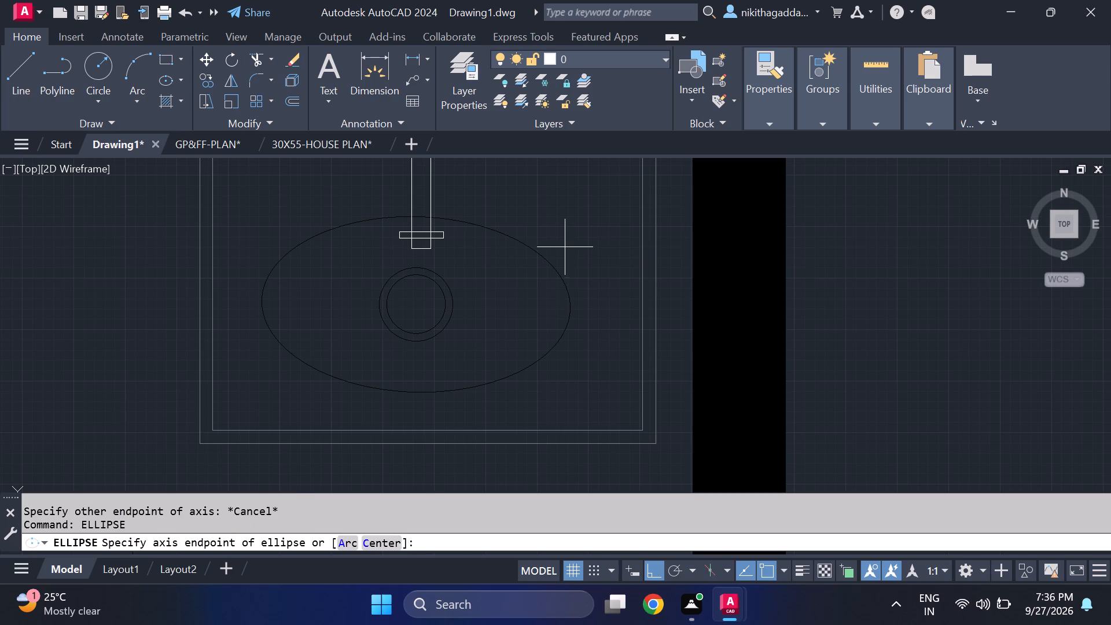
left_click(260, 296)
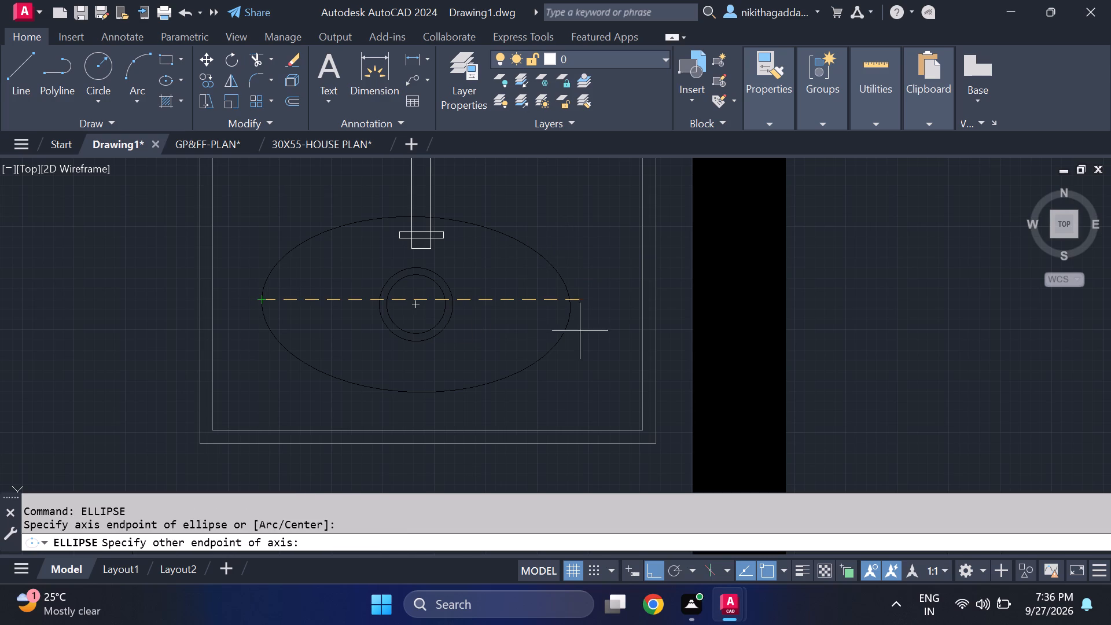
left_click(569, 299)
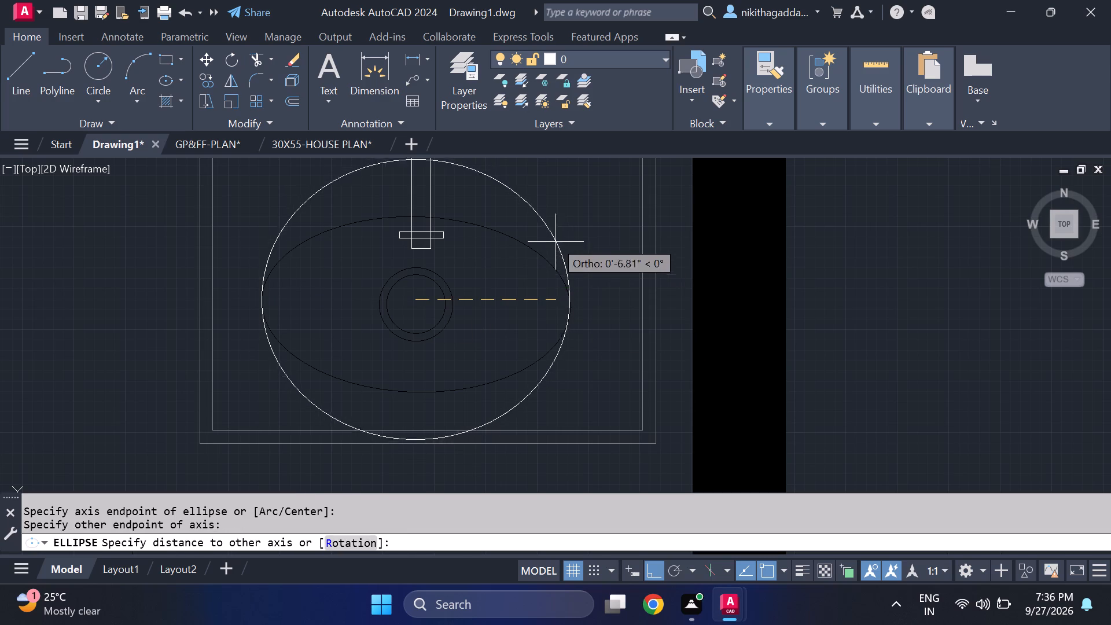
left_click(463, 211)
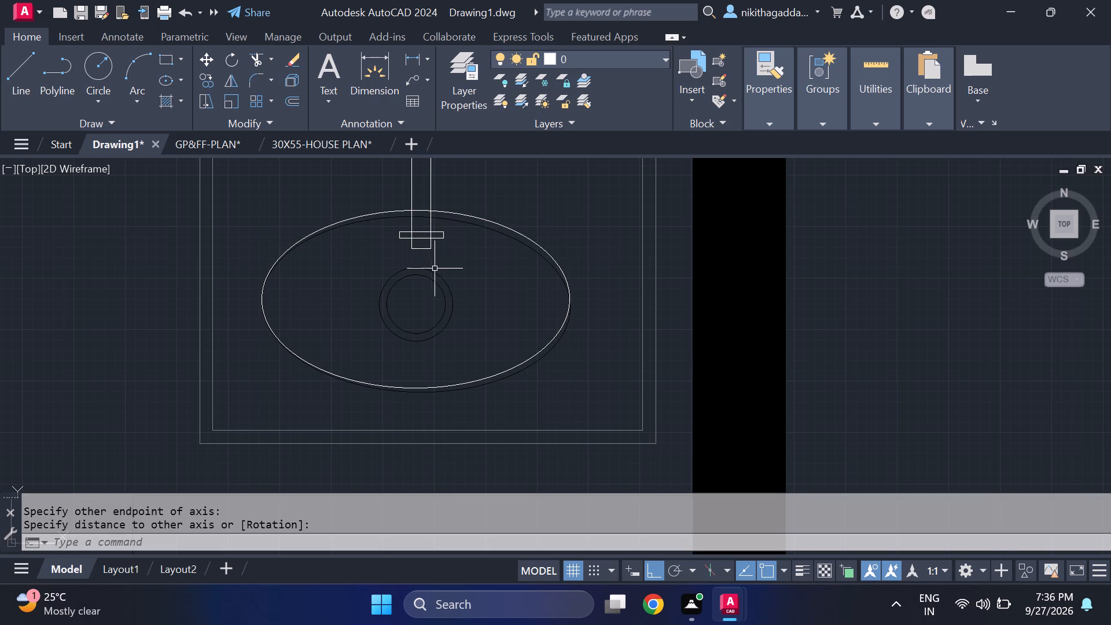
Draw a circle of about 1.4 inches radius over the washbasin's inner drain circle, from the drain's centre.
scroll(435, 269, "up", 3)
scroll(425, 280, "down", 2)
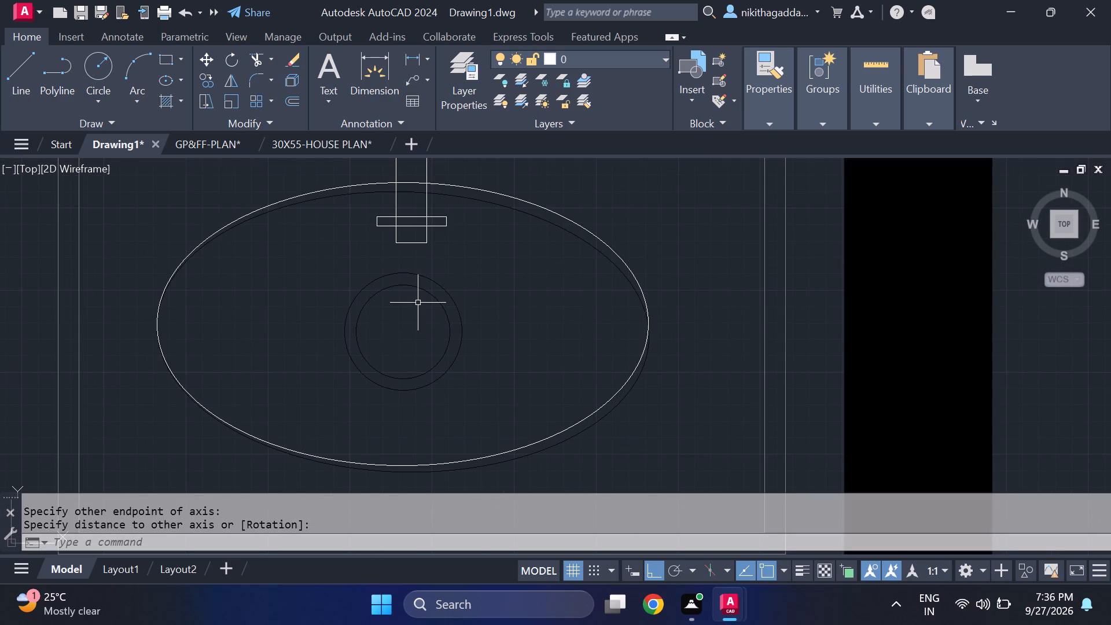
key("c")
key("Return")
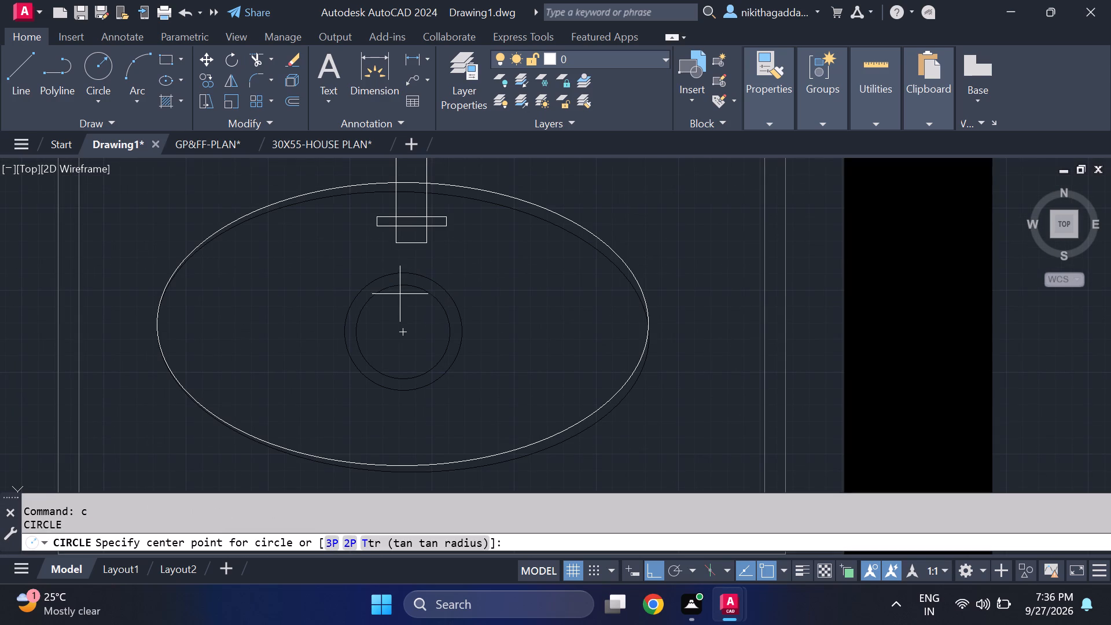
left_click(401, 328)
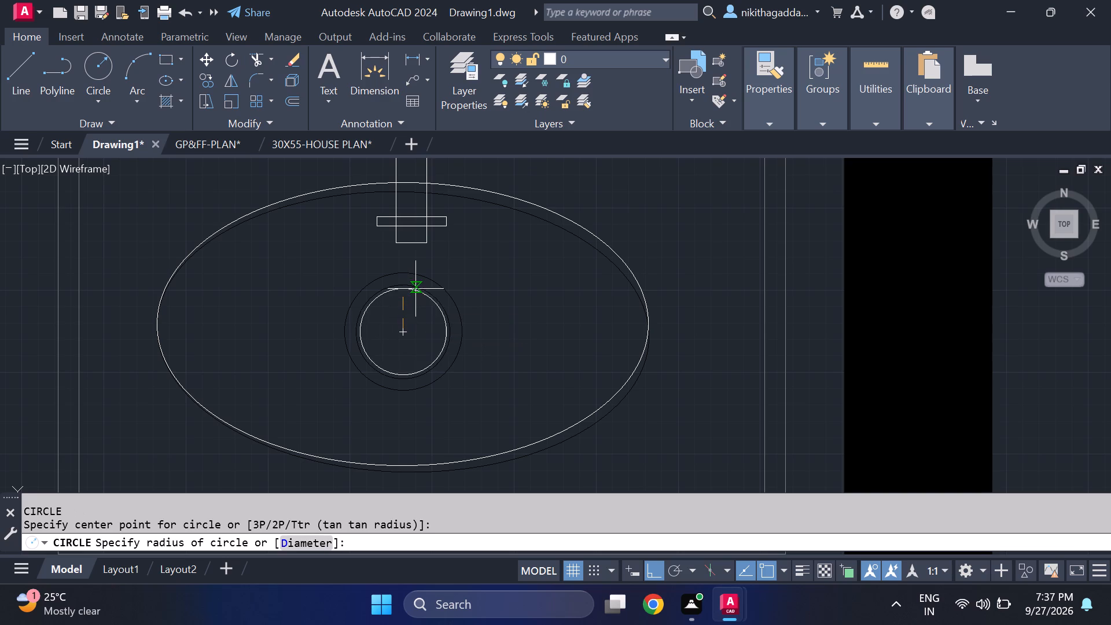
scroll(413, 283, "up", 2)
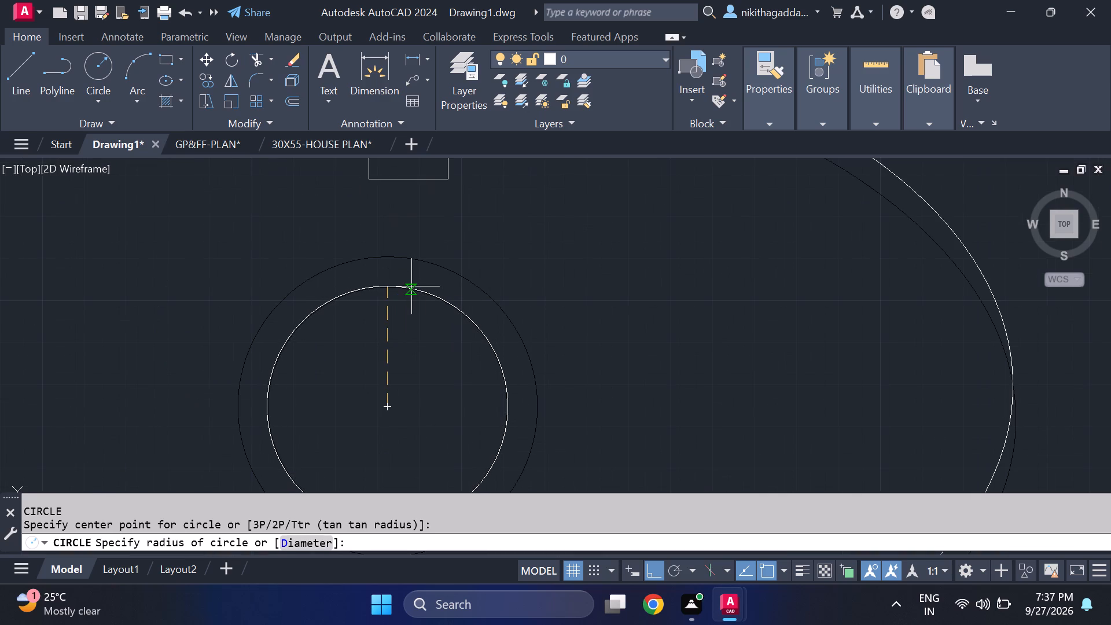
left_click(411, 286)
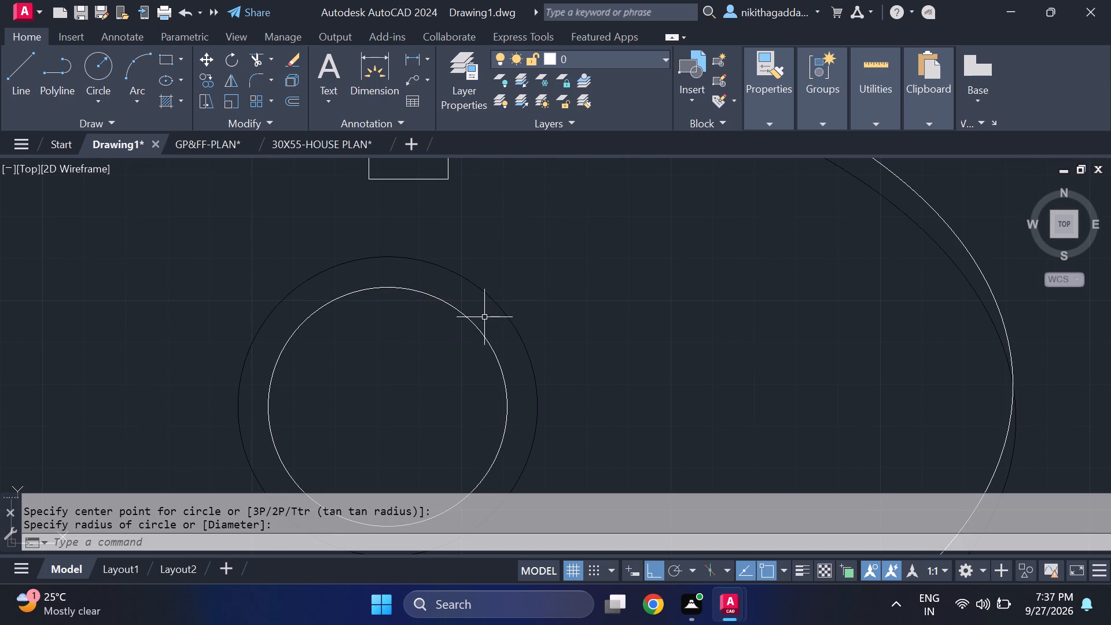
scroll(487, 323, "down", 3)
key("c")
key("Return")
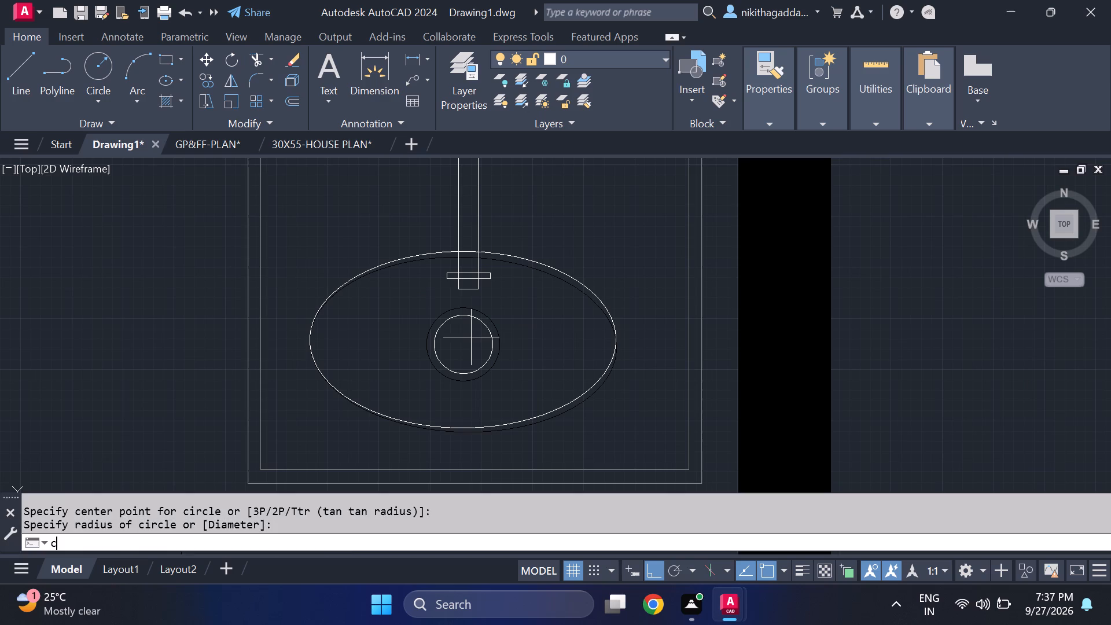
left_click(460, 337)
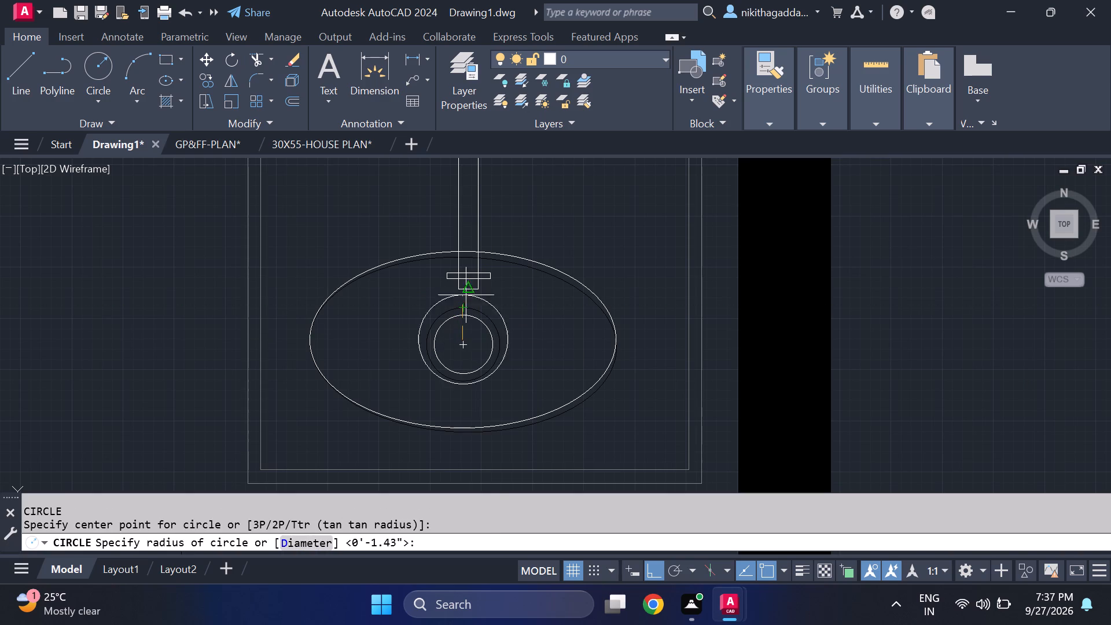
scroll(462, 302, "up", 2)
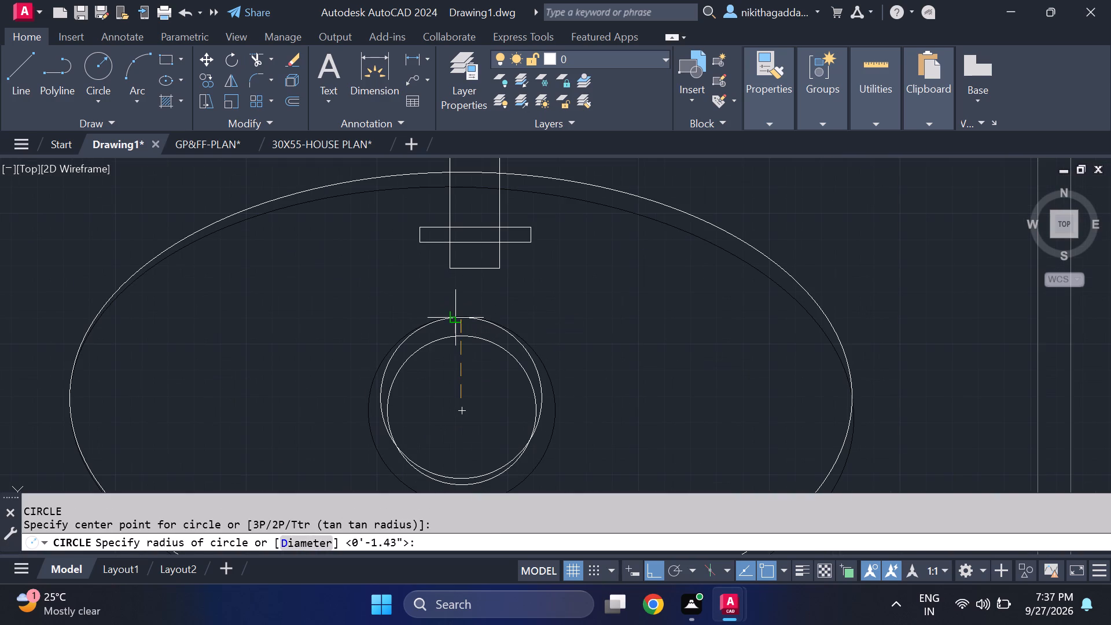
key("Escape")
Draw a second circle from the drain's centre, tracing the washbasin's outer drain circle.
key("space")
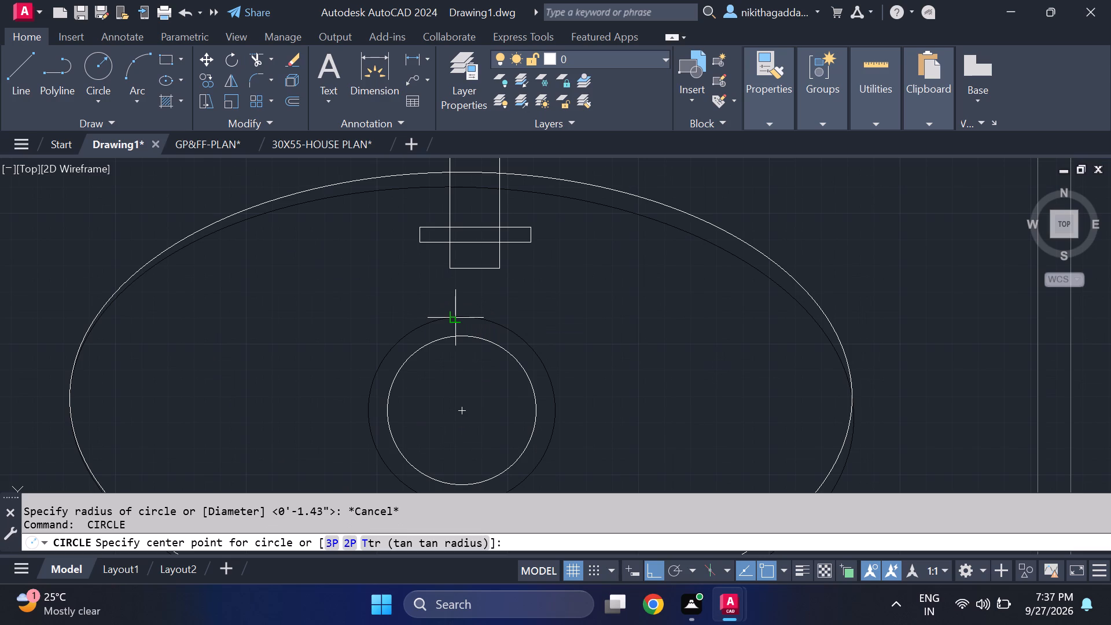
left_click(464, 407)
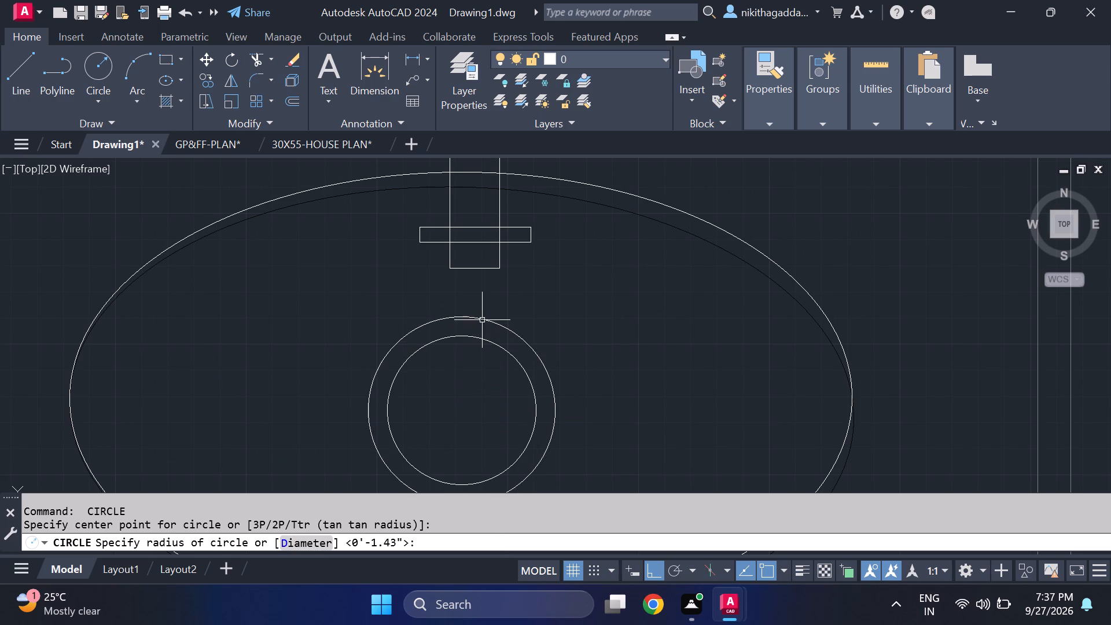
left_click(482, 320)
scroll(643, 367, "down", 6)
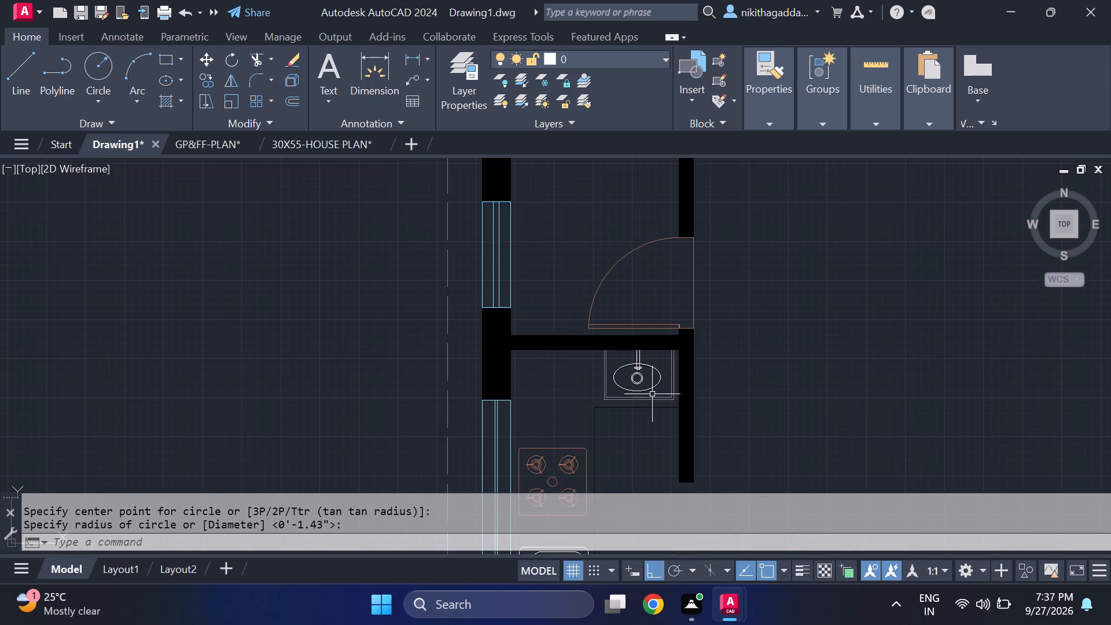
Look over the redrawn washbasin, the kitchen counter and the surrounding rooms of the house plan.
scroll(660, 396, "down", 3)
scroll(695, 423, "up", 2)
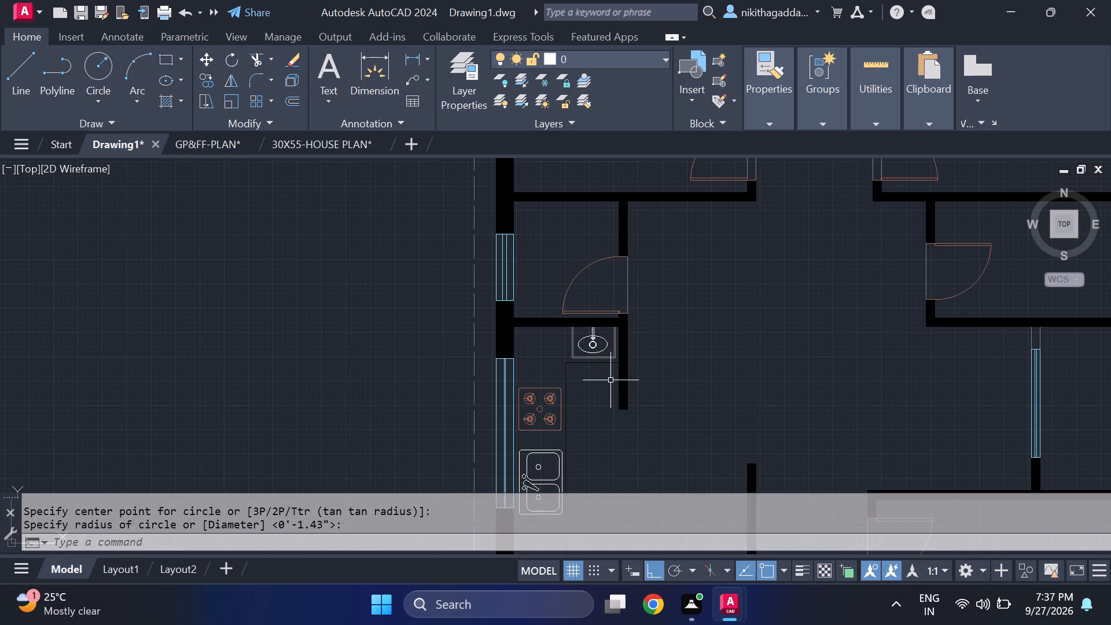
scroll(610, 380, "up", 2)
scroll(576, 365, "down", 3)
scroll(576, 377, "up", 1)
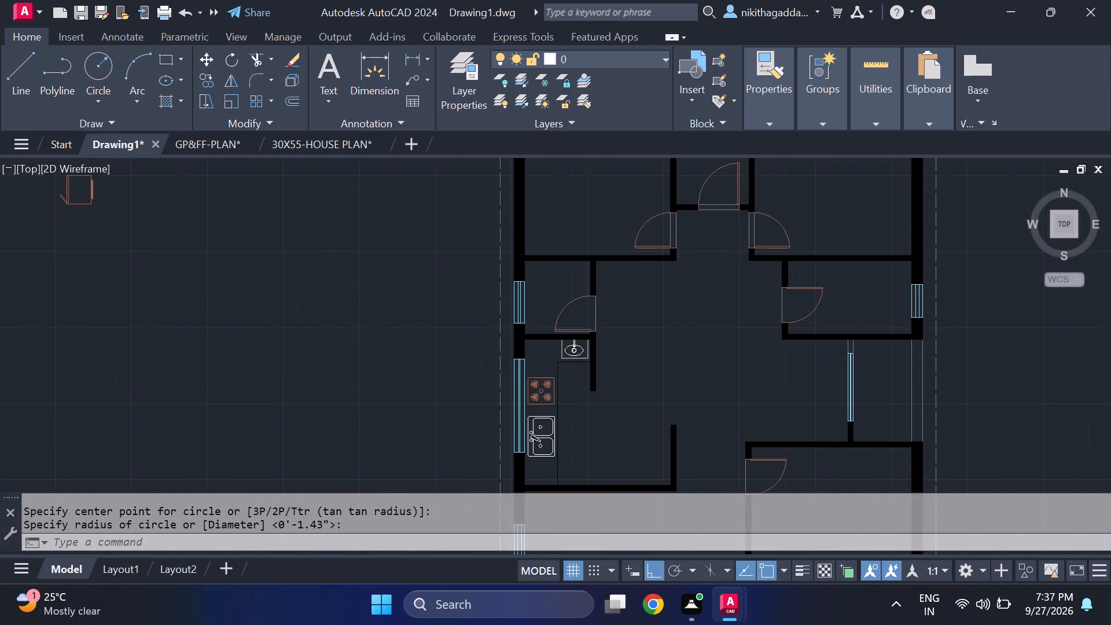
scroll(576, 377, "down", 2)
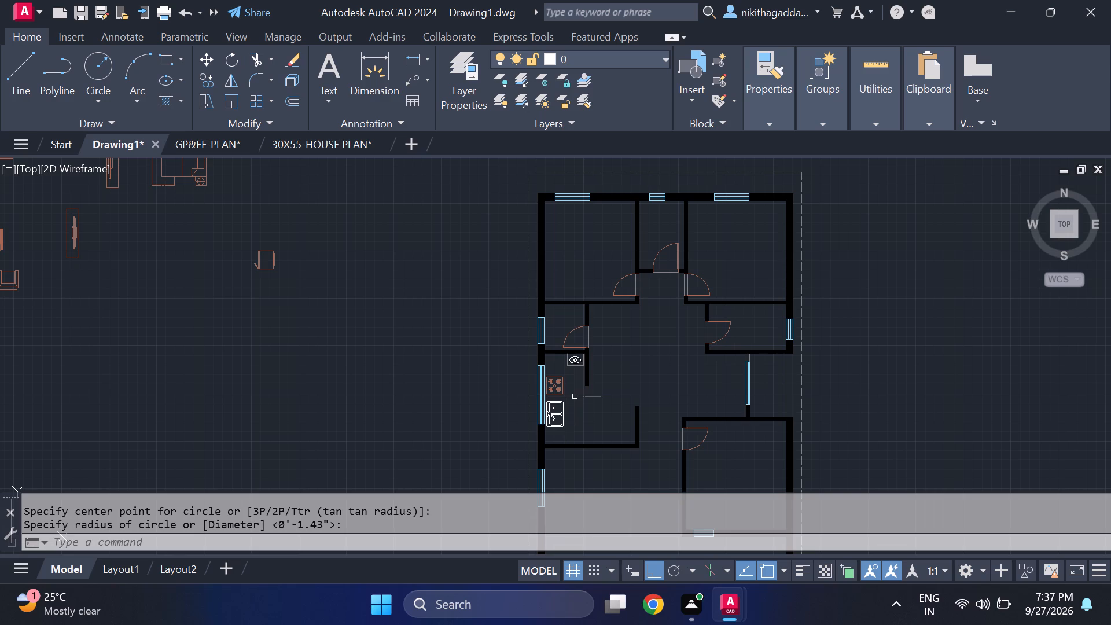
scroll(585, 379, "up", 2)
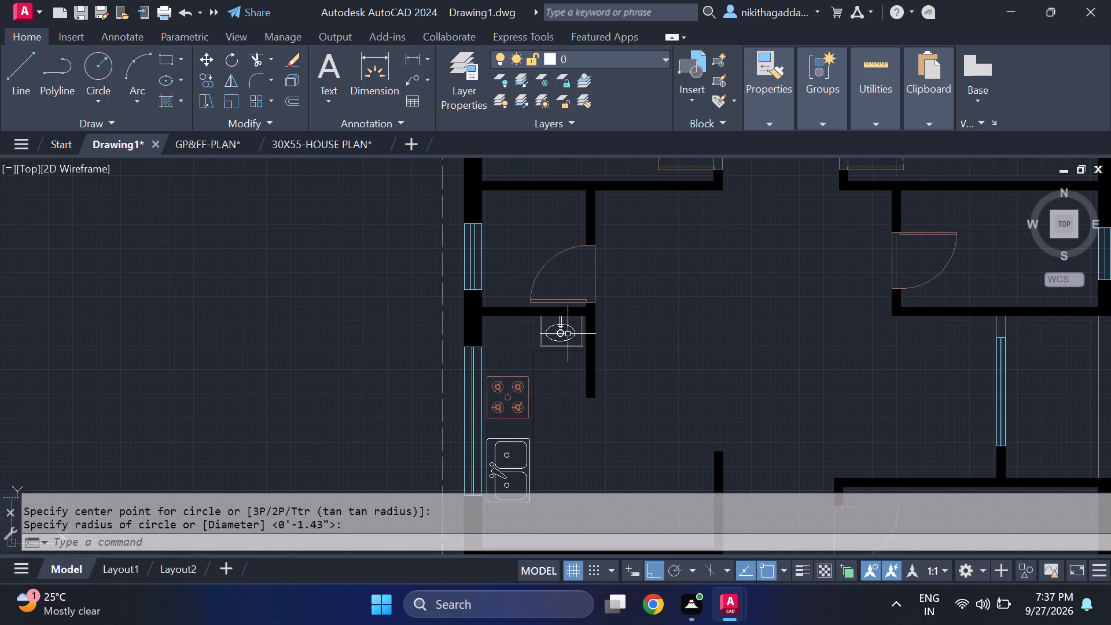
scroll(565, 324, "up", 3)
scroll(566, 322, "down", 5)
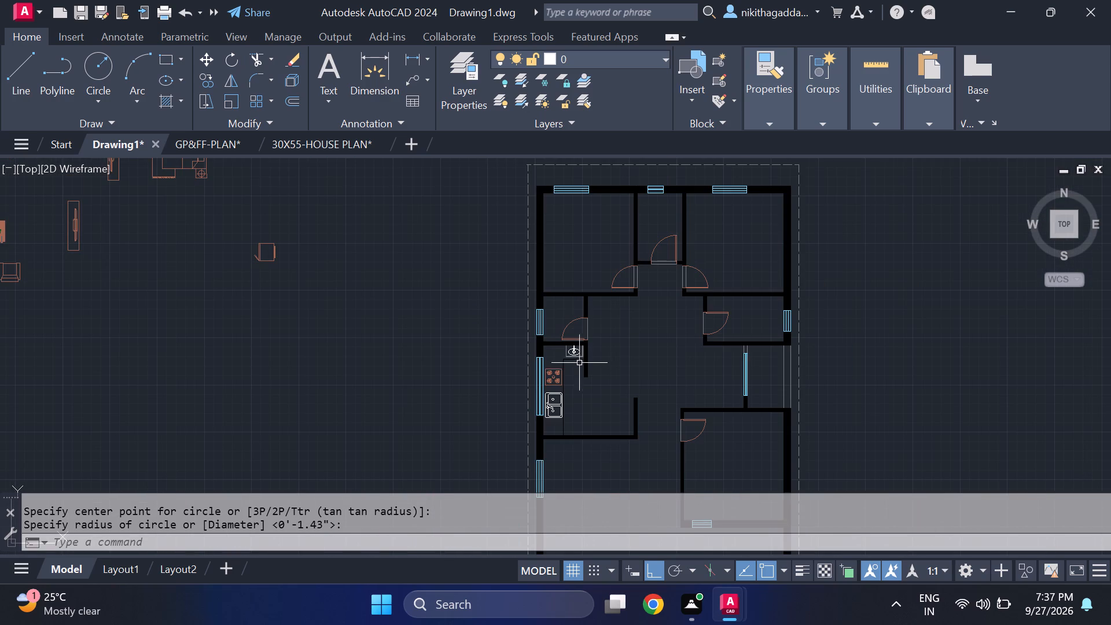
scroll(582, 357, "down", 1)
scroll(580, 358, "up", 1)
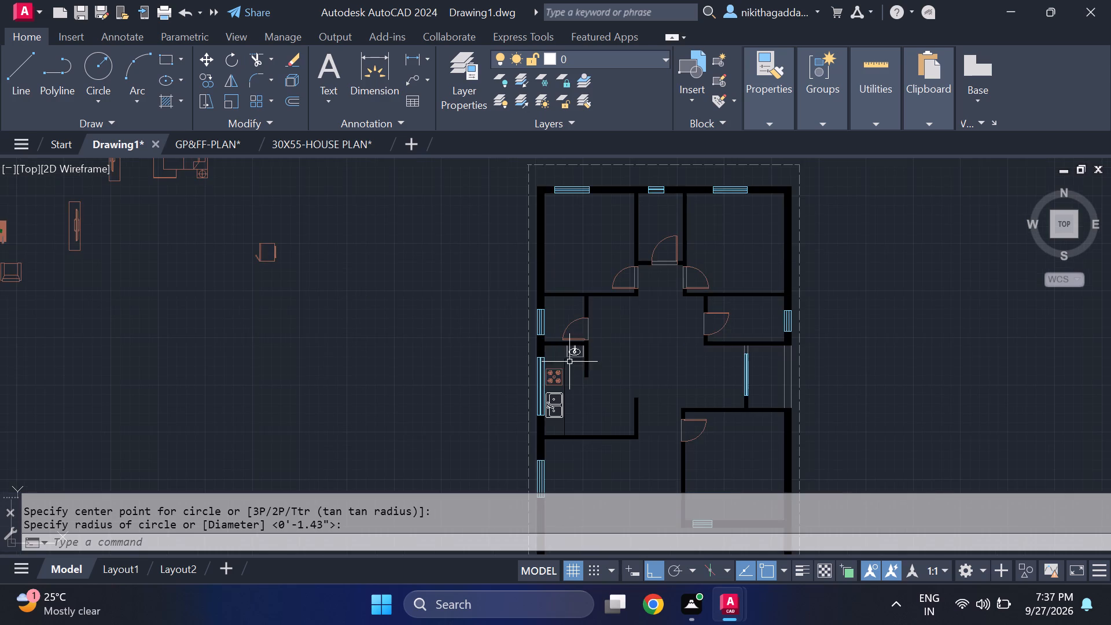
scroll(569, 358, "up", 3)
middle_click_drag(575, 403, 439, 345)
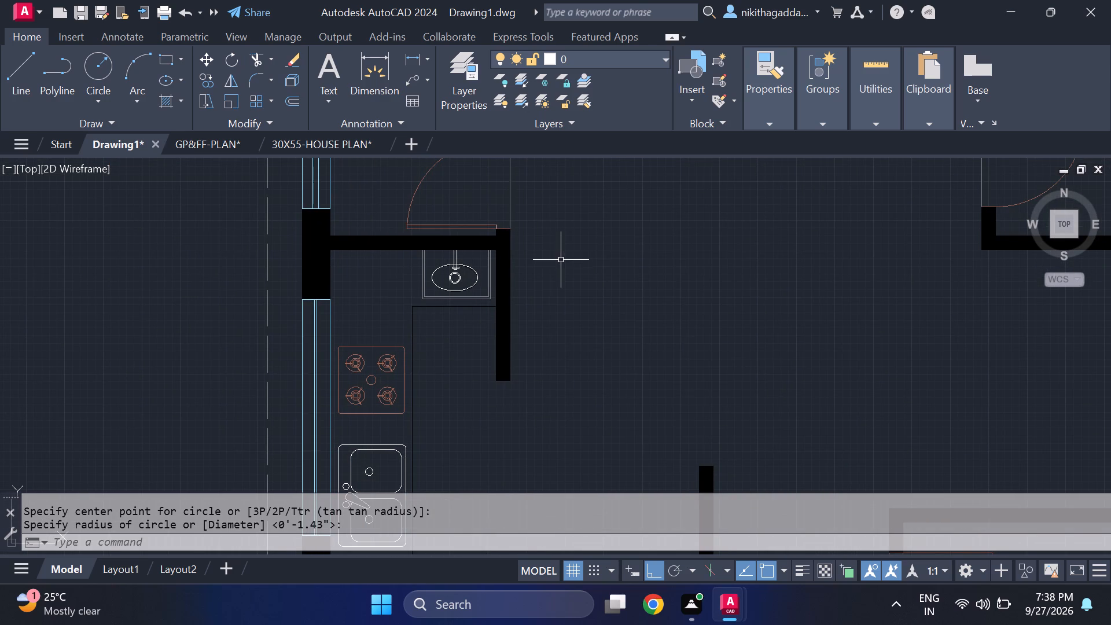
scroll(554, 278, "down", 3)
scroll(462, 366, "down", 1)
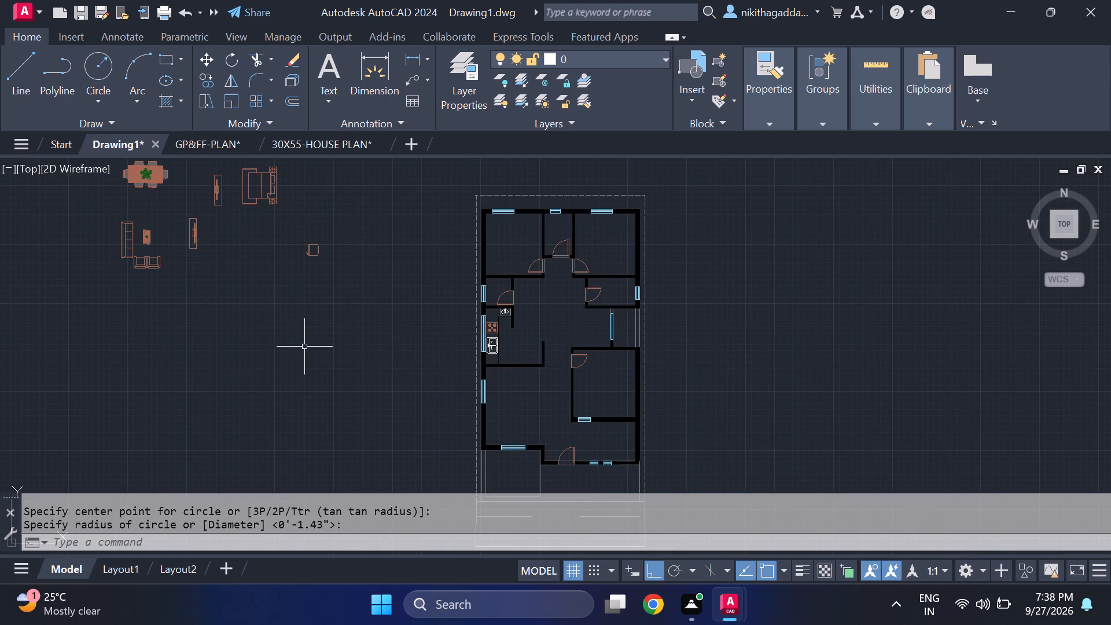
scroll(495, 351, "up", 2)
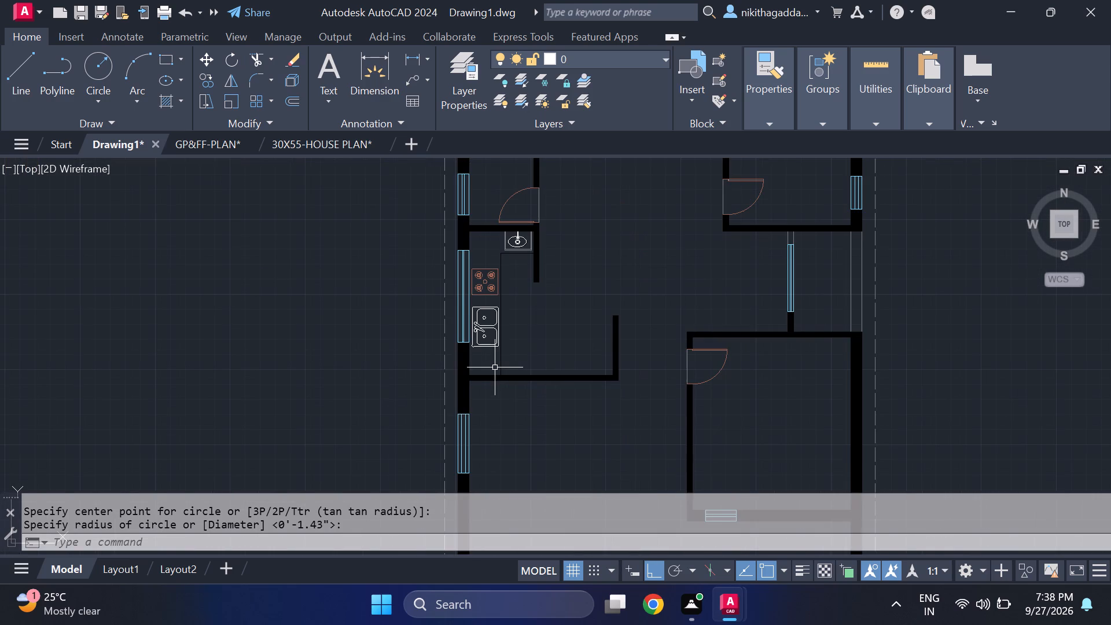
middle_click_drag(545, 438, 380, 400)
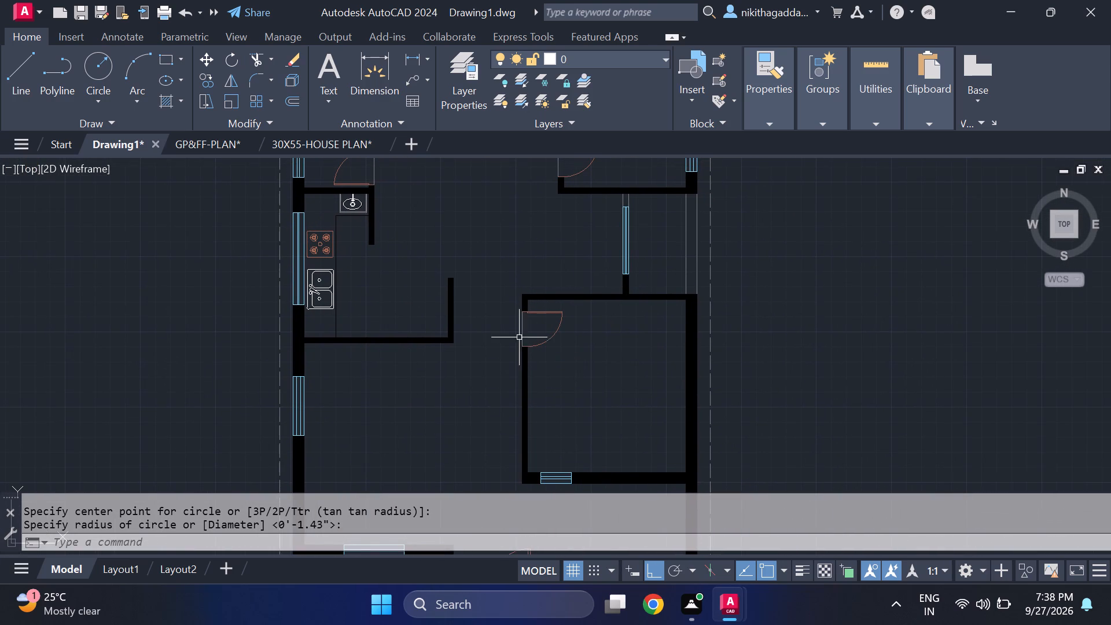
middle_click_drag(426, 258, 440, 376)
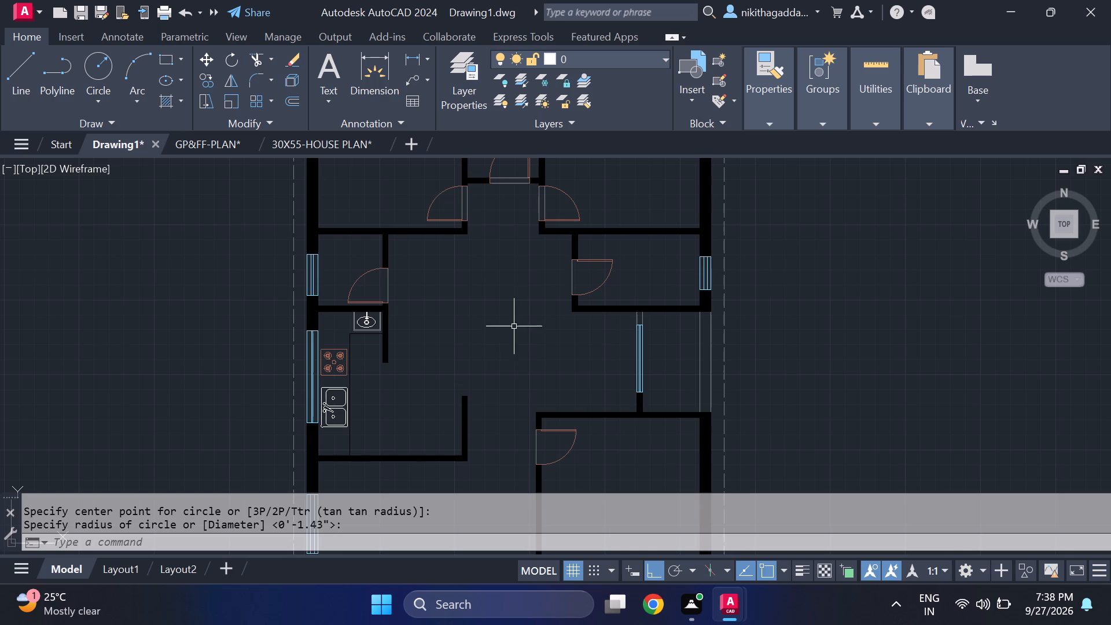
scroll(319, 368, "up", 2)
scroll(442, 395, "down", 2)
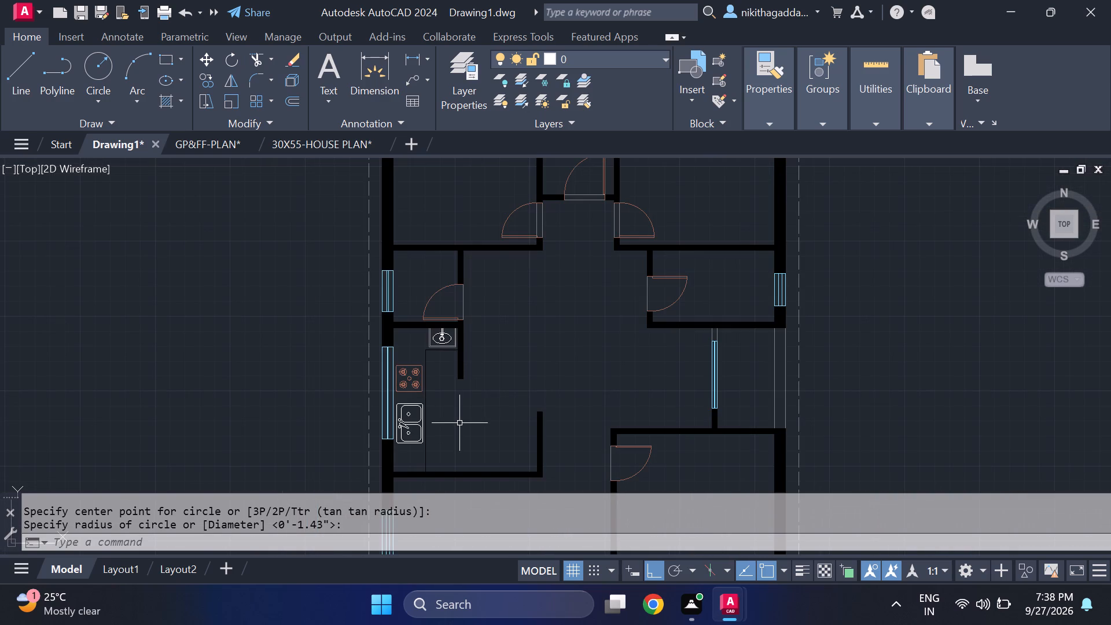
Hatch the L-shaped kitchen counter area around the washbasin and sink in dark grey 99,100,102.
type("hatch")
key("Return")
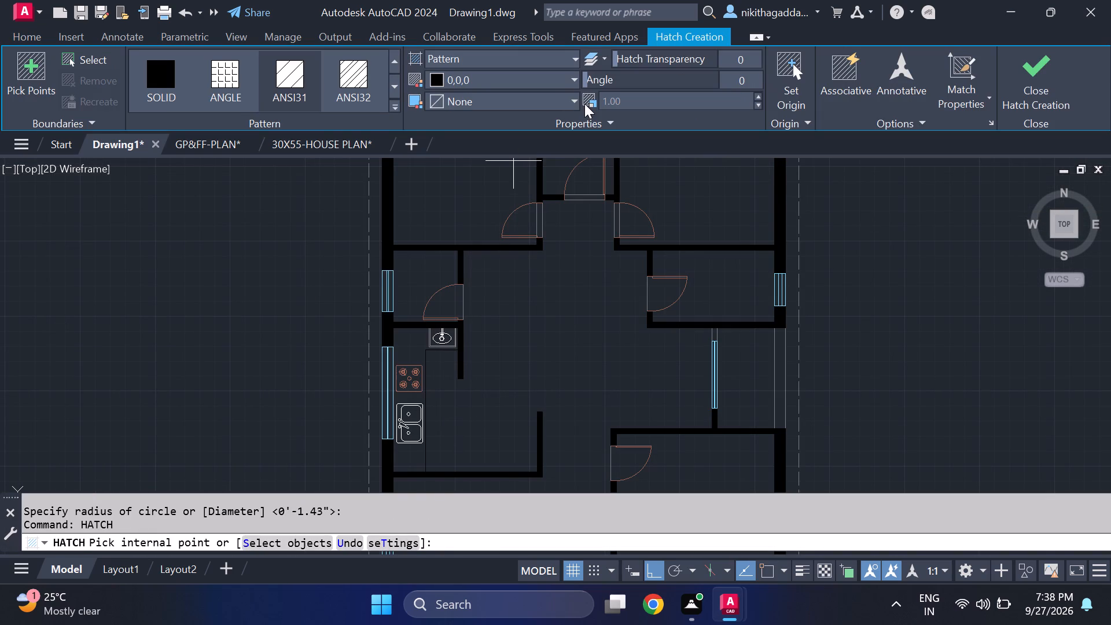
left_click(565, 79)
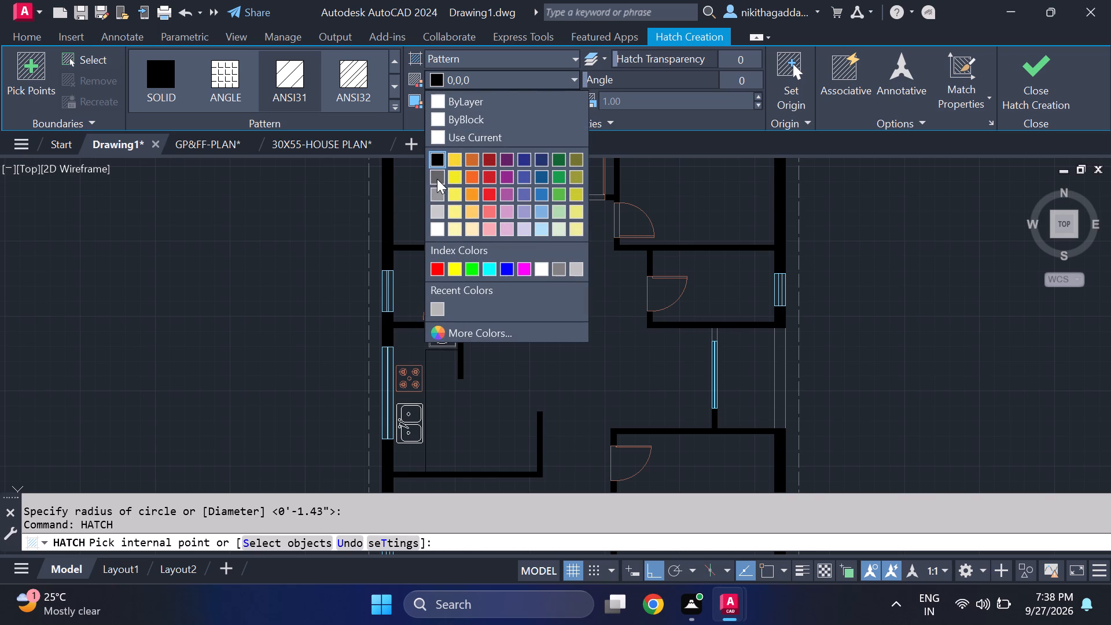
left_click(437, 179)
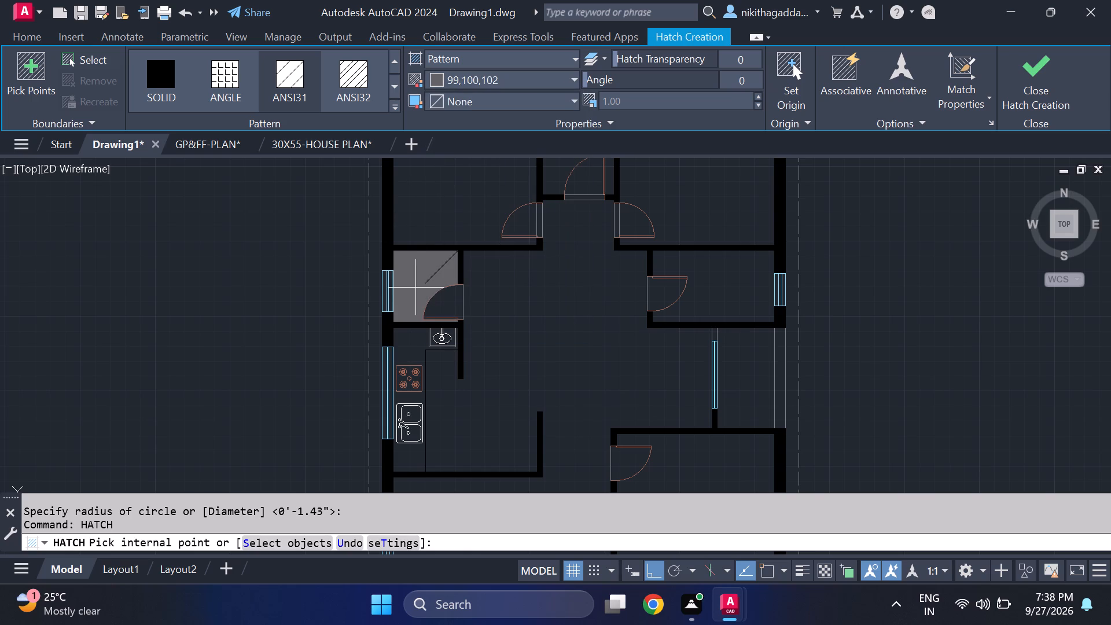
left_click(404, 352)
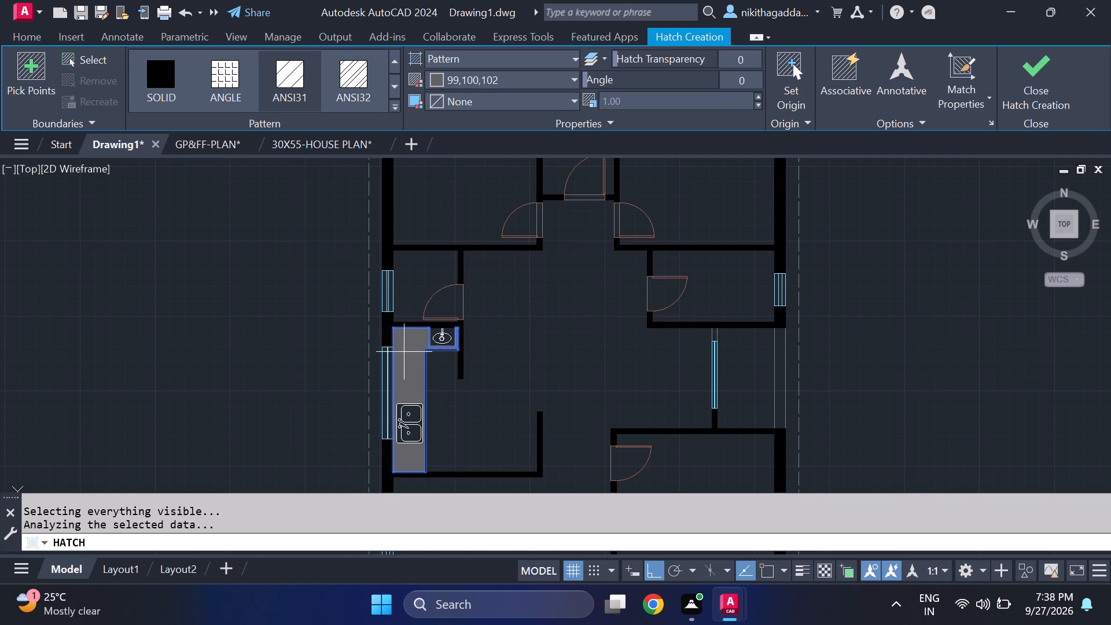
scroll(393, 340, "up", 2)
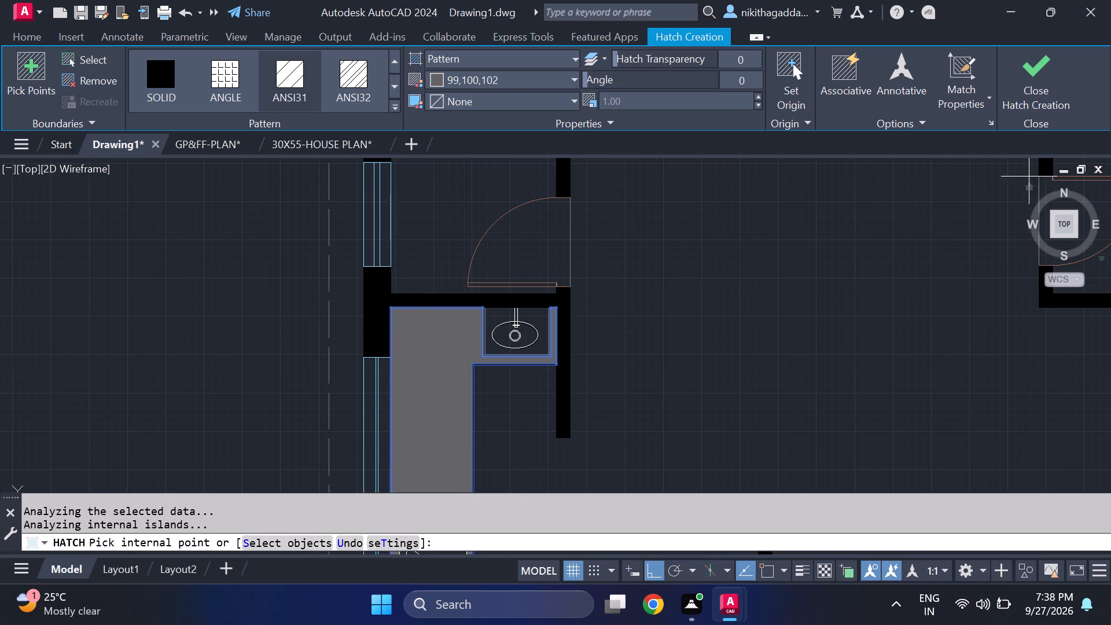
left_click(1049, 85)
Change the kitchen counter hatch pattern to SOLID.
scroll(512, 329, "up", 4)
scroll(508, 362, "down", 6)
scroll(509, 389, "up", 2)
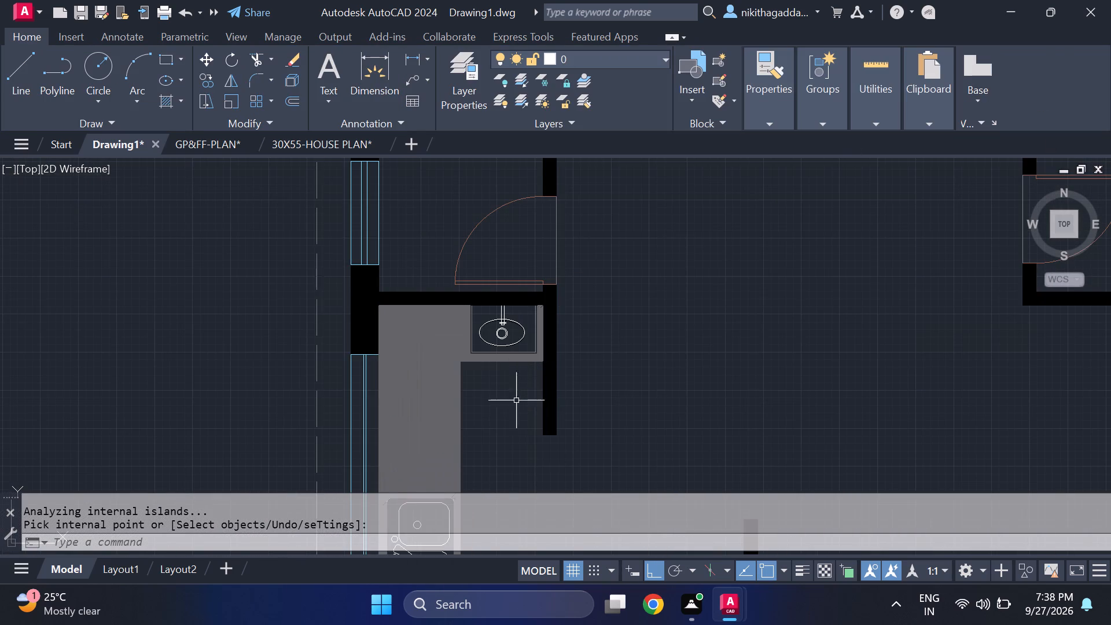
middle_click_drag(517, 431, 486, 334)
scroll(488, 327, "down", 3)
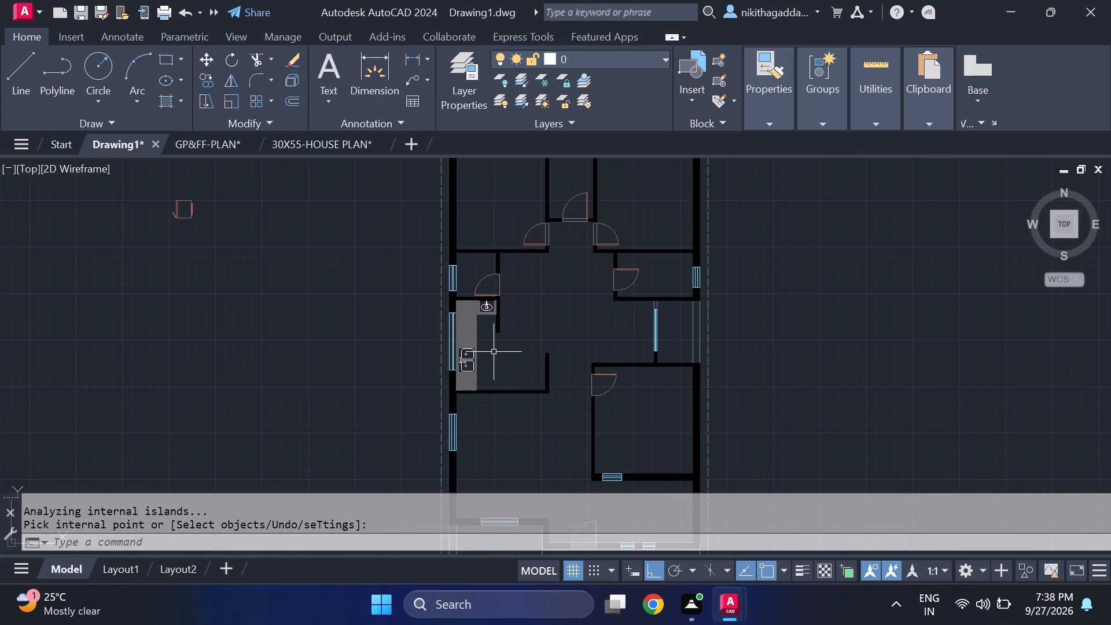
scroll(448, 354, "up", 3)
scroll(520, 362, "up", 3)
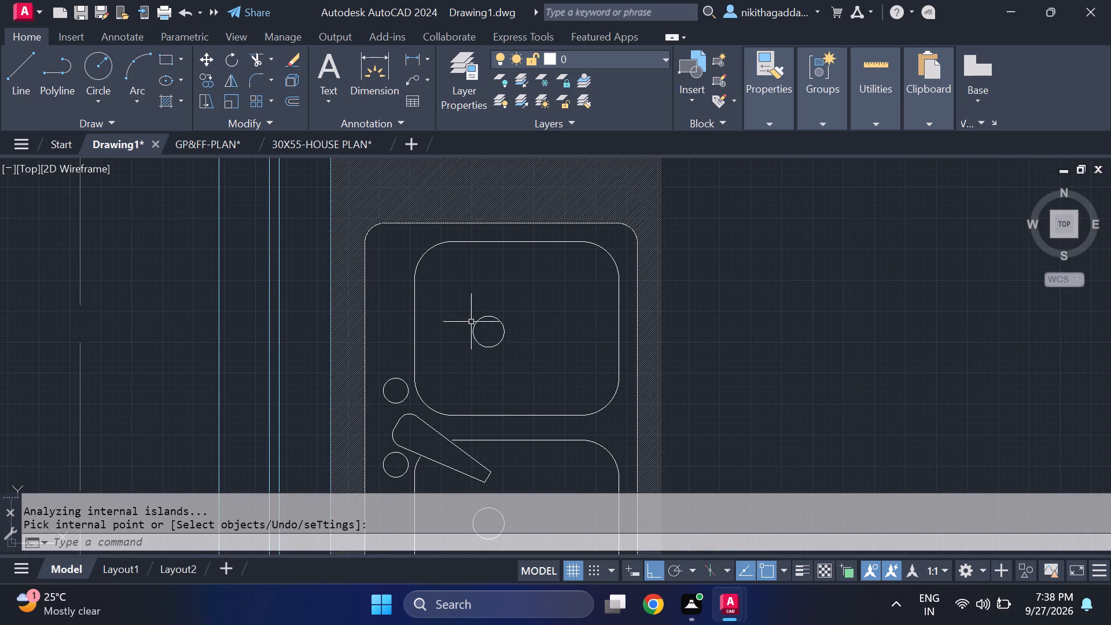
left_click(541, 165)
left_click(155, 72)
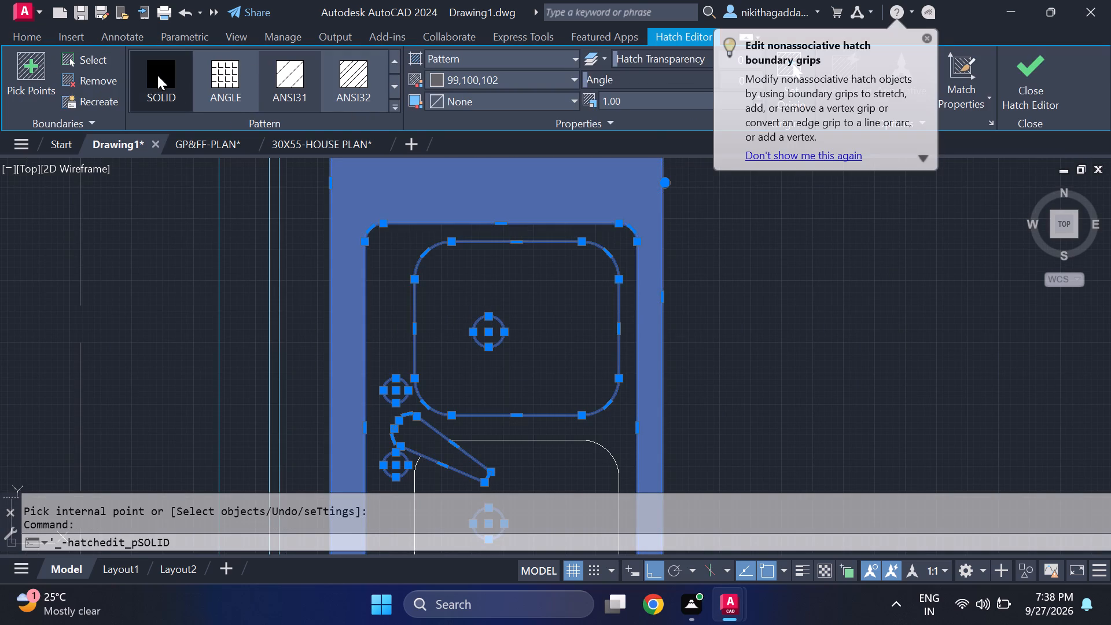
left_click(1028, 84)
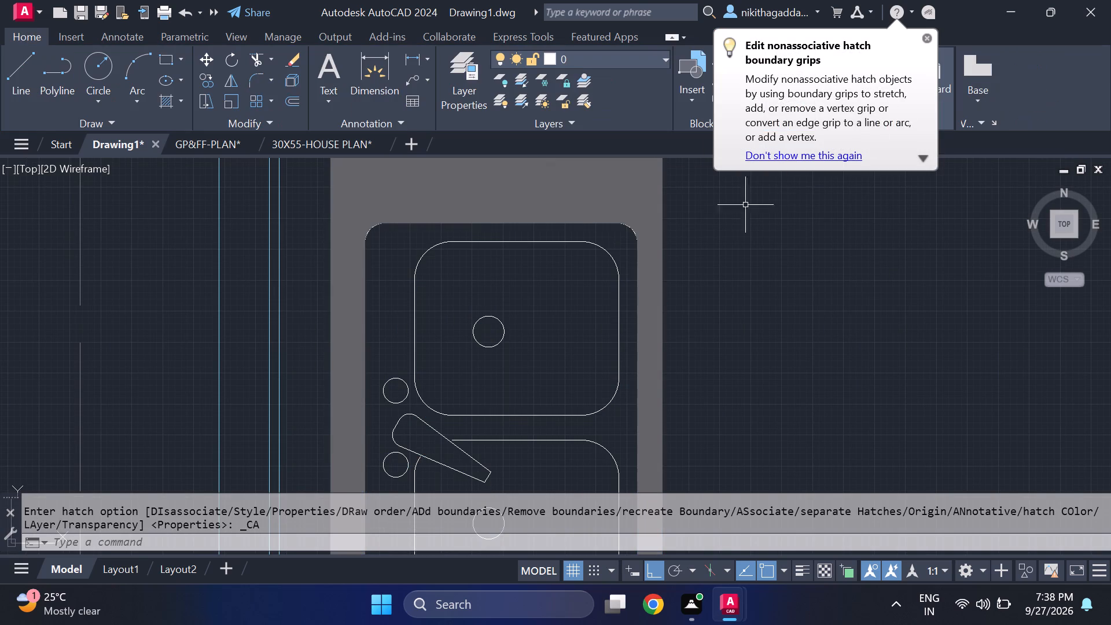
Inspect the filled kitchen counter with its fixtures, and the furniture blocks still lying beside the house plan.
scroll(505, 329, "down", 6)
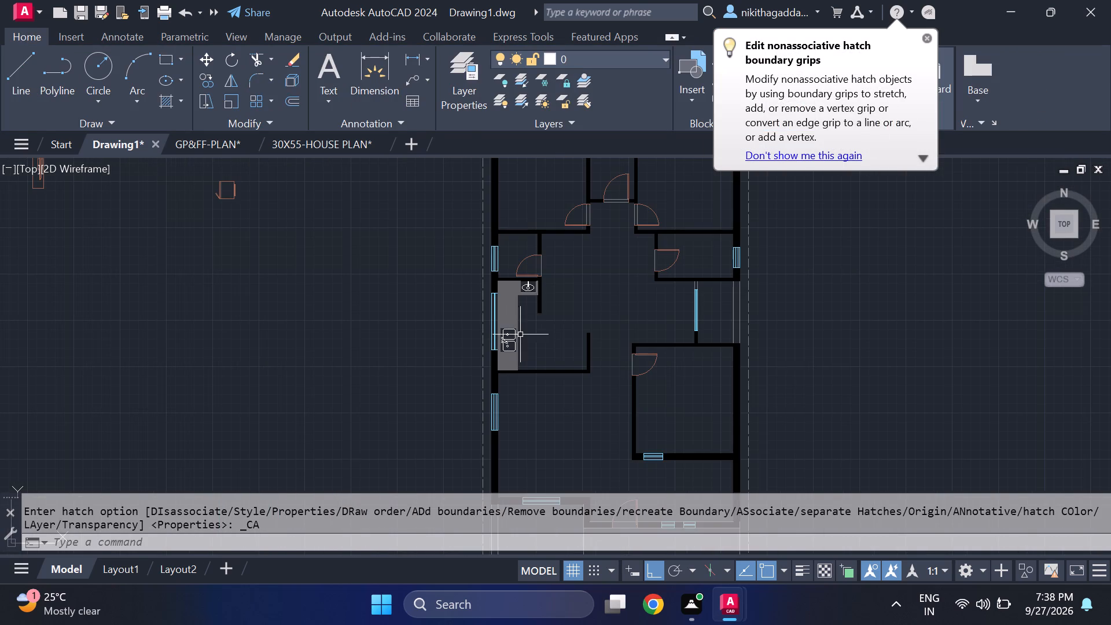
scroll(522, 307, "up", 2)
middle_click_drag(512, 297, 502, 343)
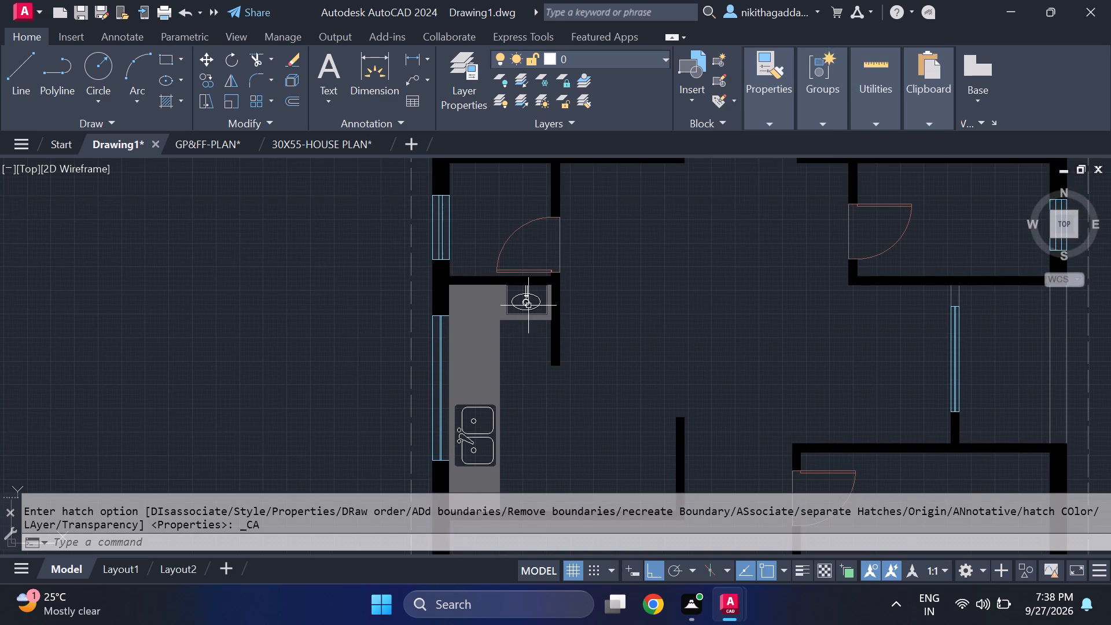
scroll(529, 302, "up", 3)
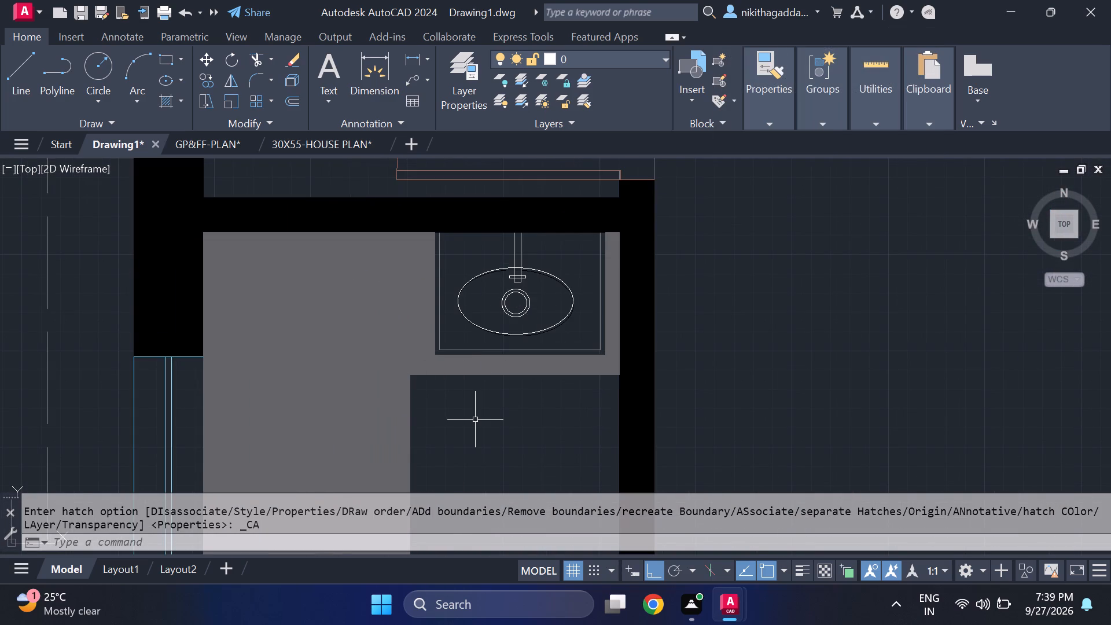
scroll(475, 420, "down", 4)
scroll(475, 420, "up", 2)
scroll(475, 422, "down", 2)
middle_click_drag(475, 425, 398, 333)
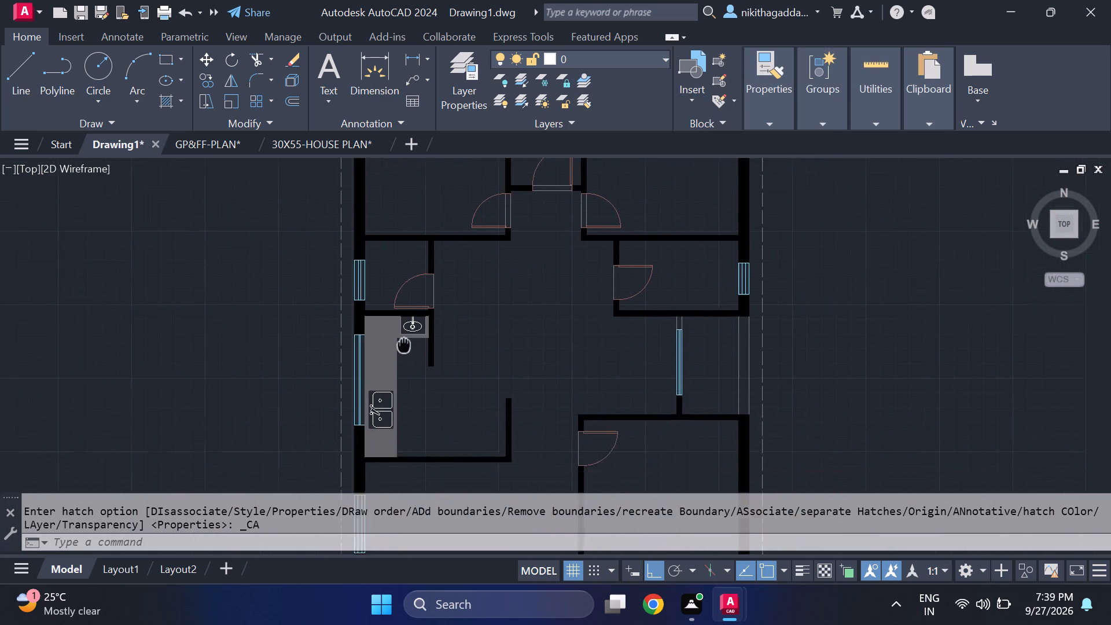
middle_click_drag(398, 333, 386, 295)
scroll(375, 253, "up", 1)
scroll(378, 261, "down", 2)
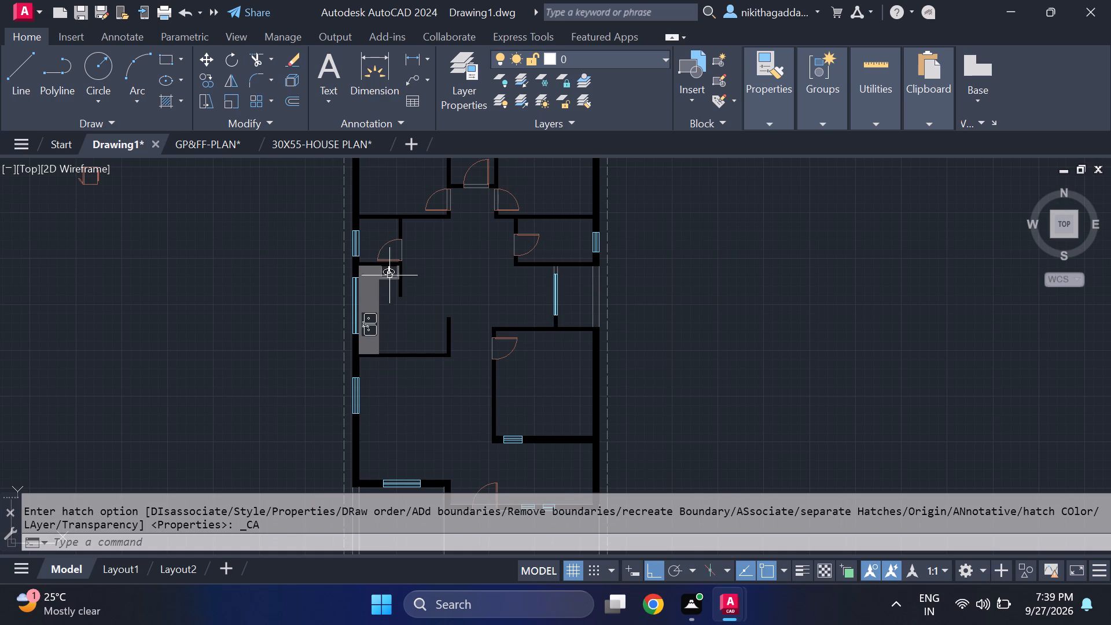
middle_click_drag(417, 345, 441, 409)
scroll(392, 357, "up", 3)
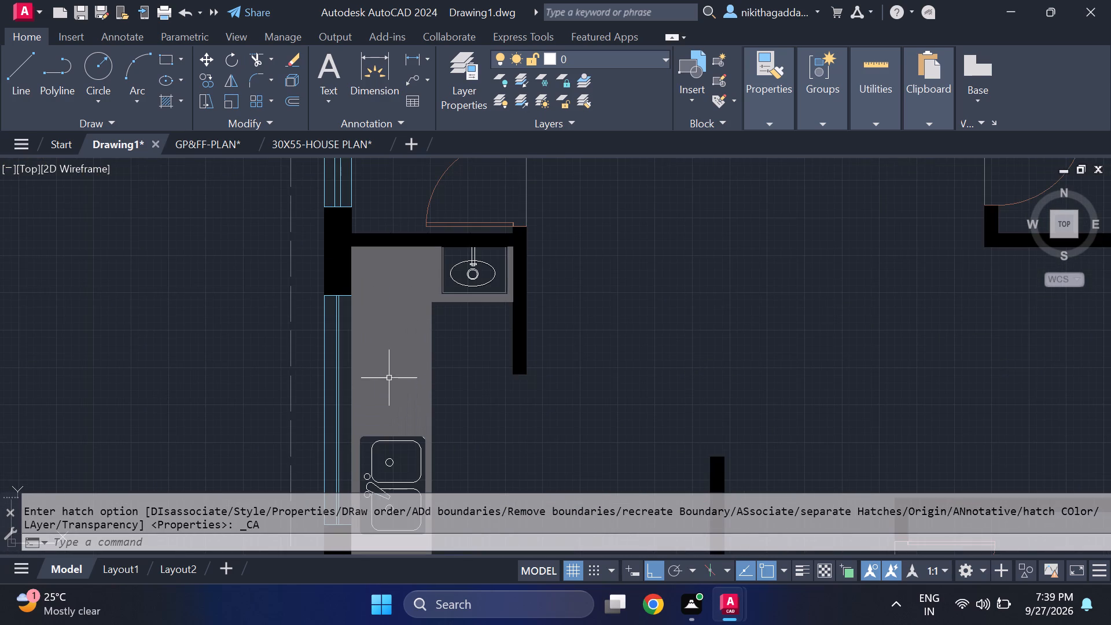
left_click(388, 377)
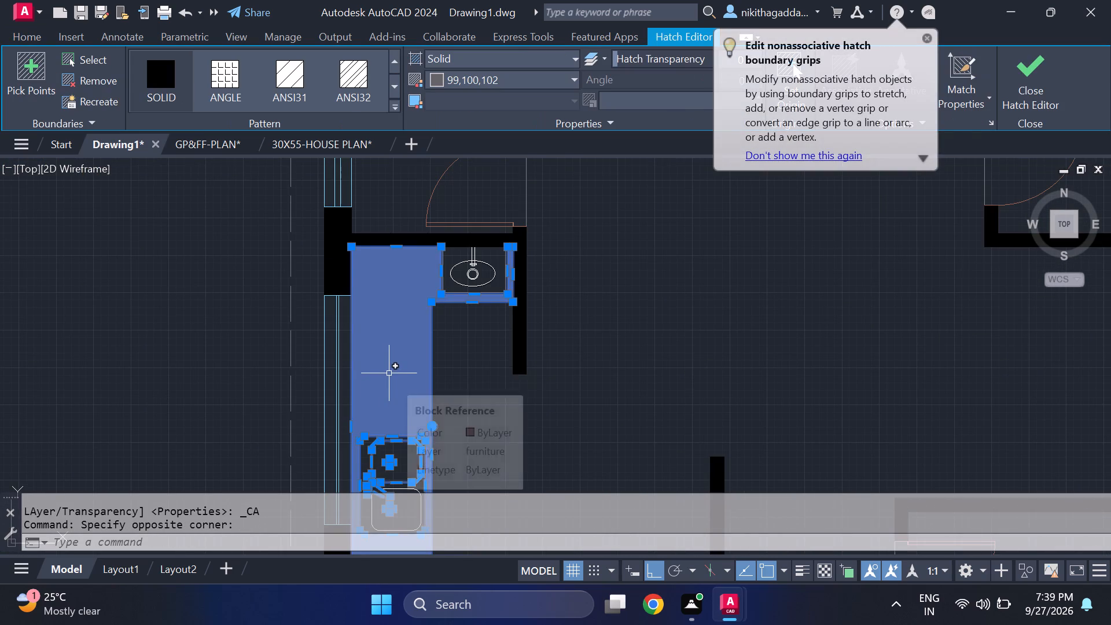
key("Escape")
scroll(378, 433, "down", 4)
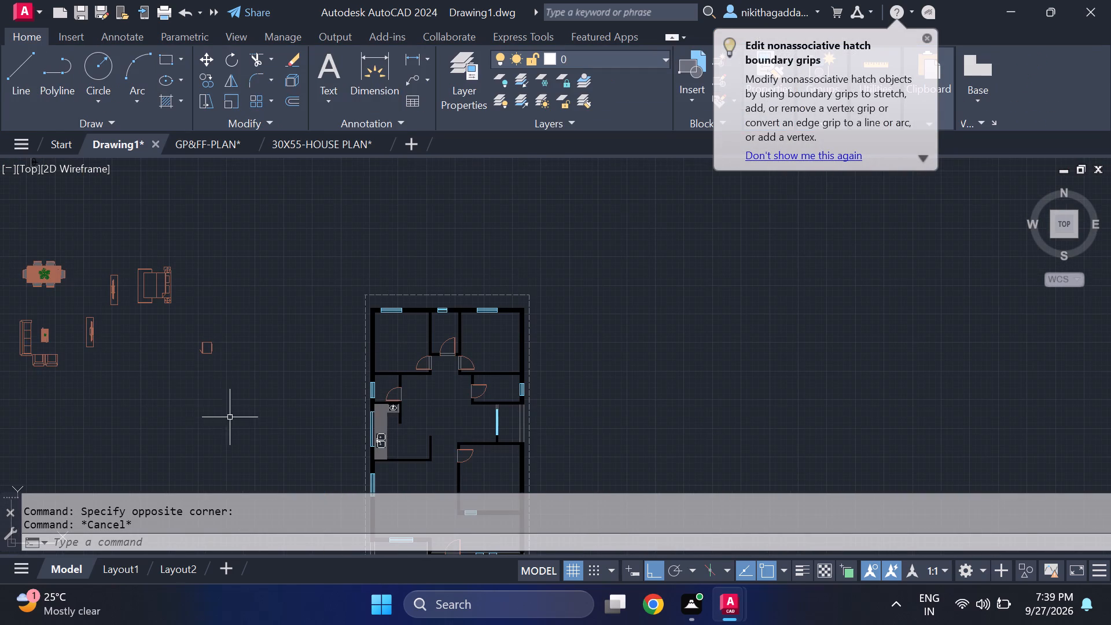
middle_click_drag(79, 332, 365, 396)
middle_click_drag(288, 291, 354, 415)
scroll(365, 341, "down", 2)
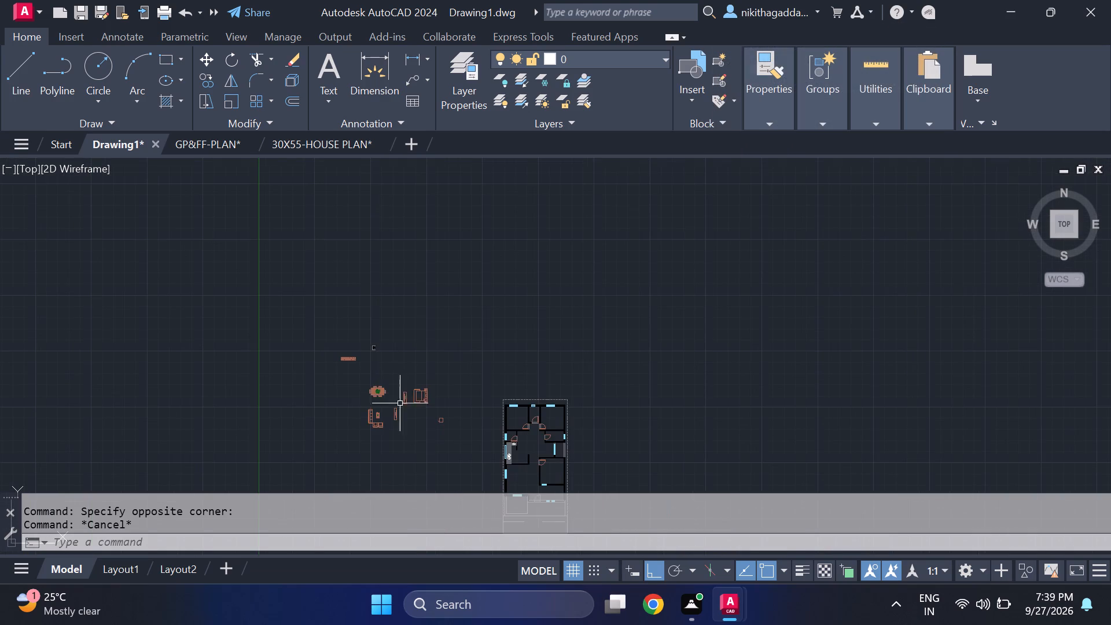
scroll(429, 442, "up", 2)
middle_click_drag(517, 441, 461, 402)
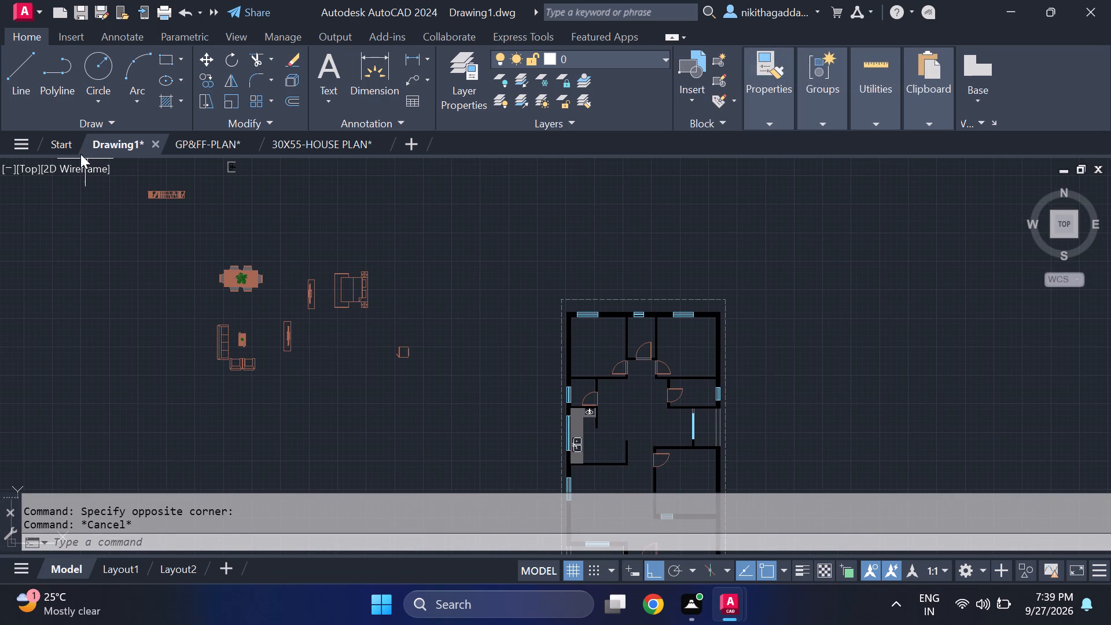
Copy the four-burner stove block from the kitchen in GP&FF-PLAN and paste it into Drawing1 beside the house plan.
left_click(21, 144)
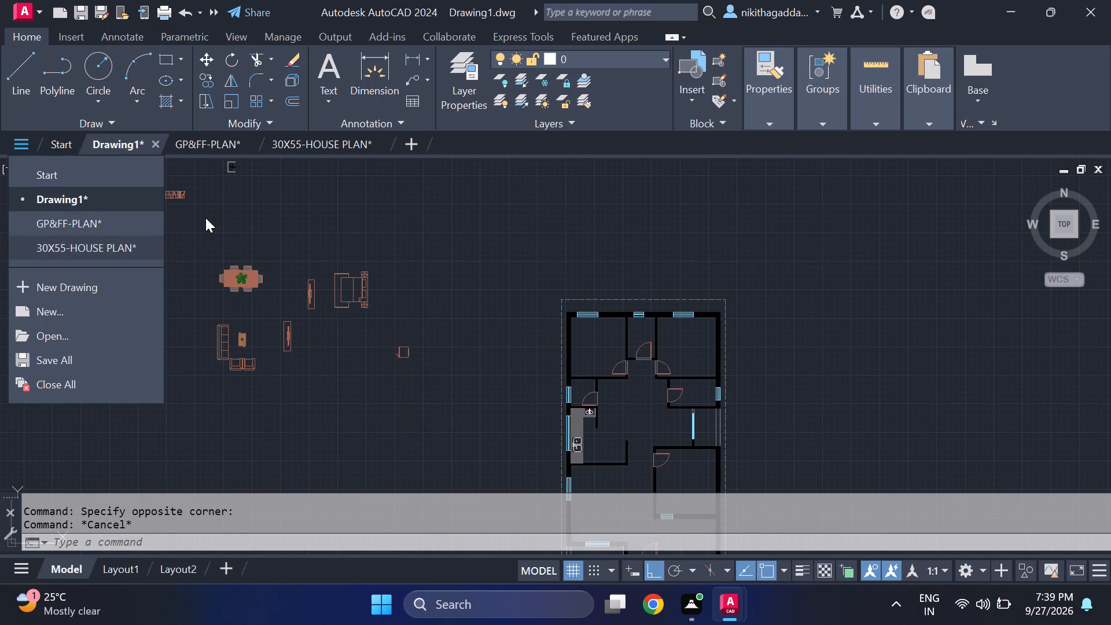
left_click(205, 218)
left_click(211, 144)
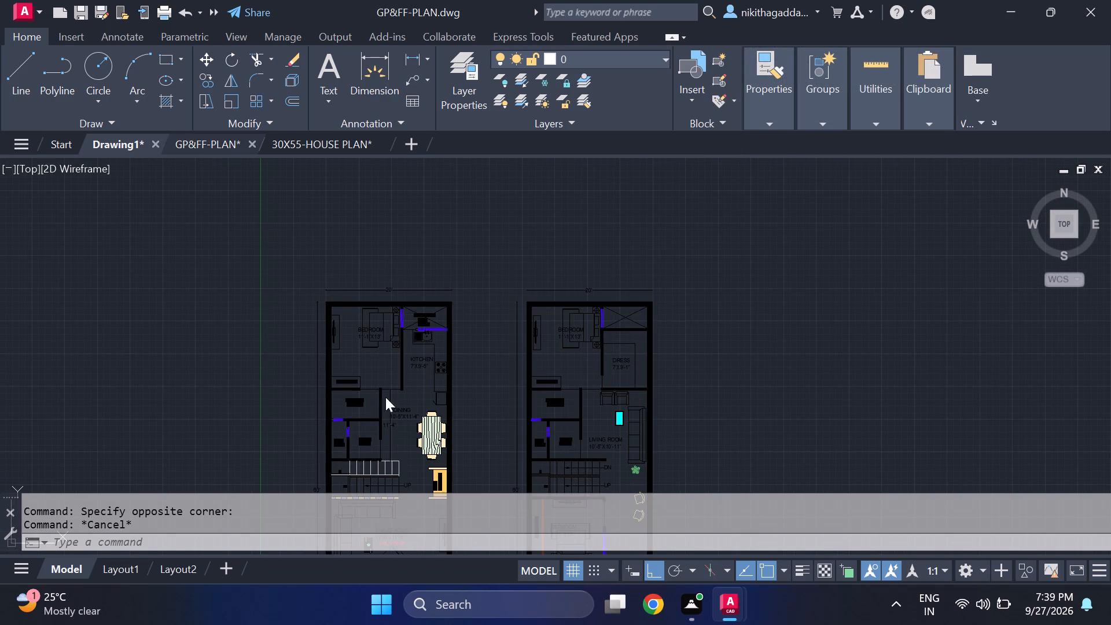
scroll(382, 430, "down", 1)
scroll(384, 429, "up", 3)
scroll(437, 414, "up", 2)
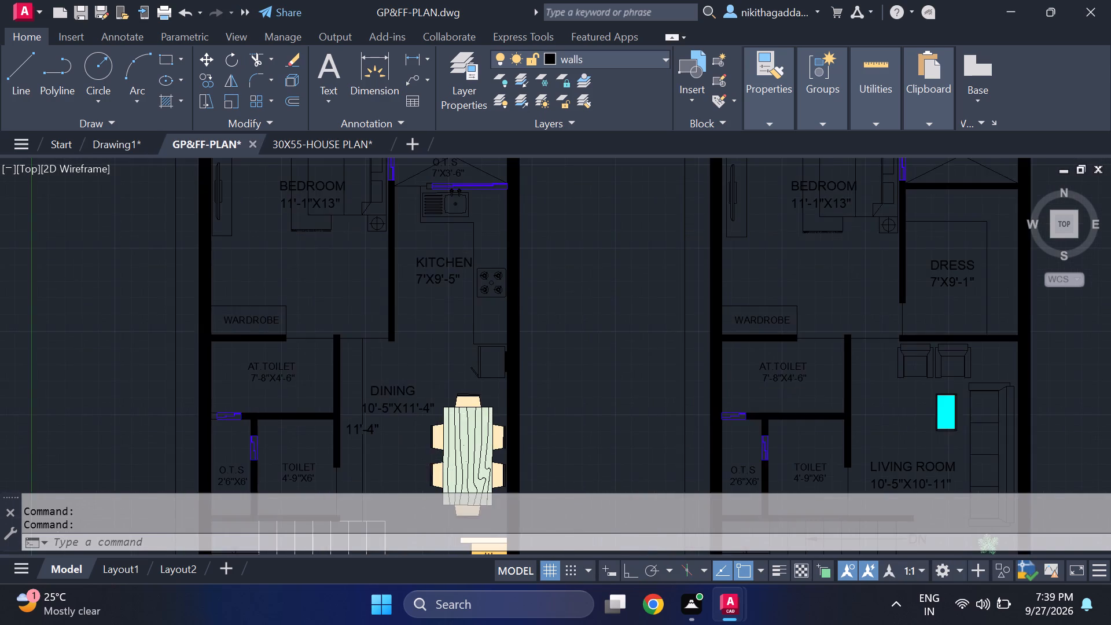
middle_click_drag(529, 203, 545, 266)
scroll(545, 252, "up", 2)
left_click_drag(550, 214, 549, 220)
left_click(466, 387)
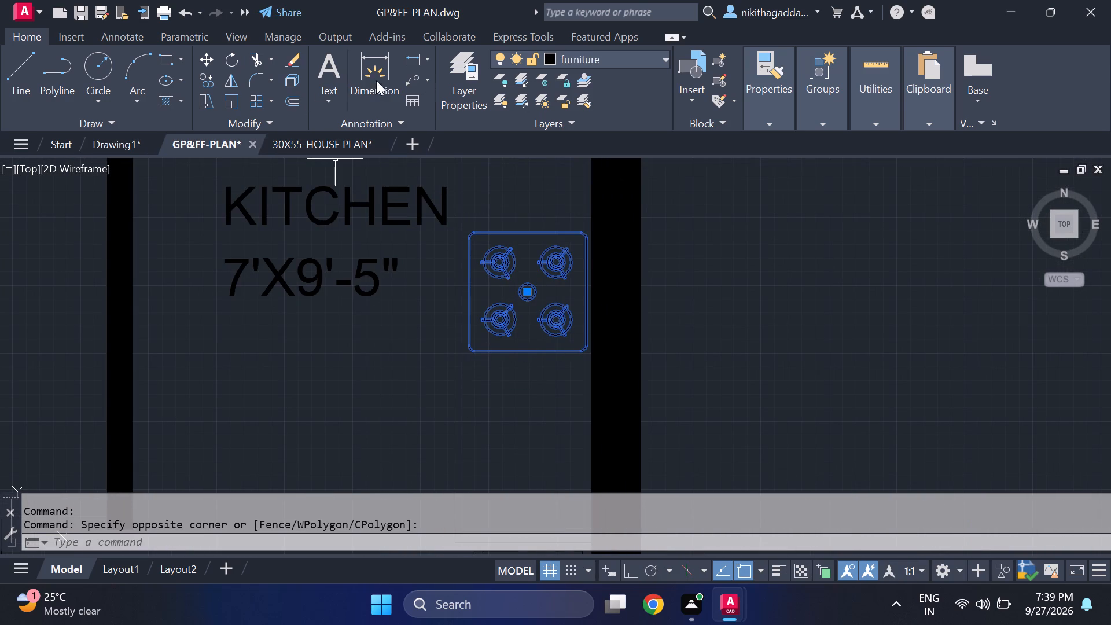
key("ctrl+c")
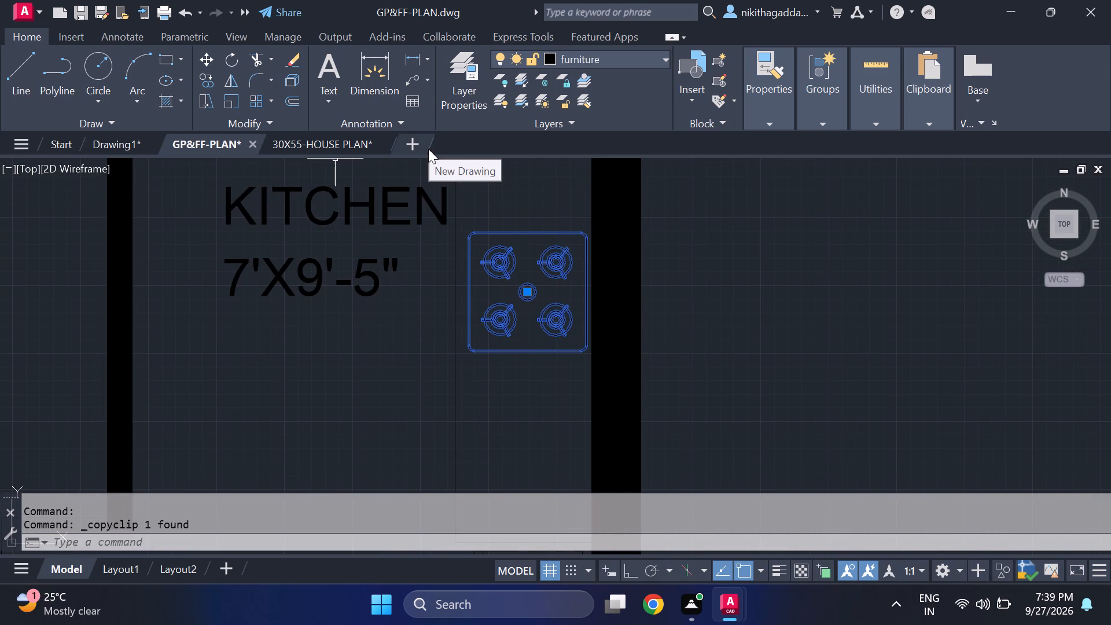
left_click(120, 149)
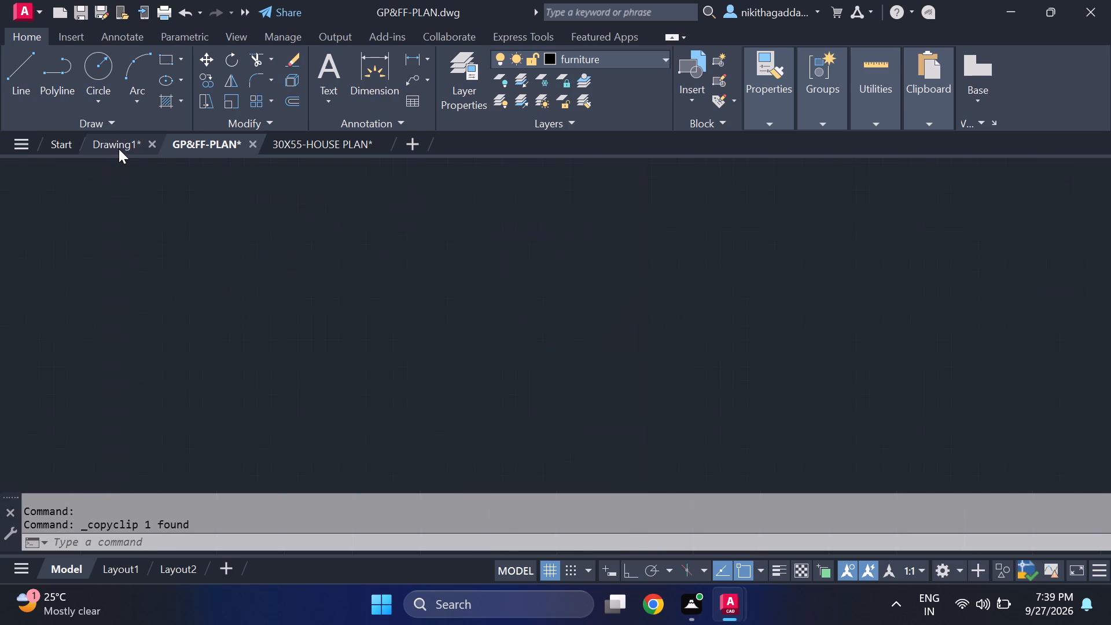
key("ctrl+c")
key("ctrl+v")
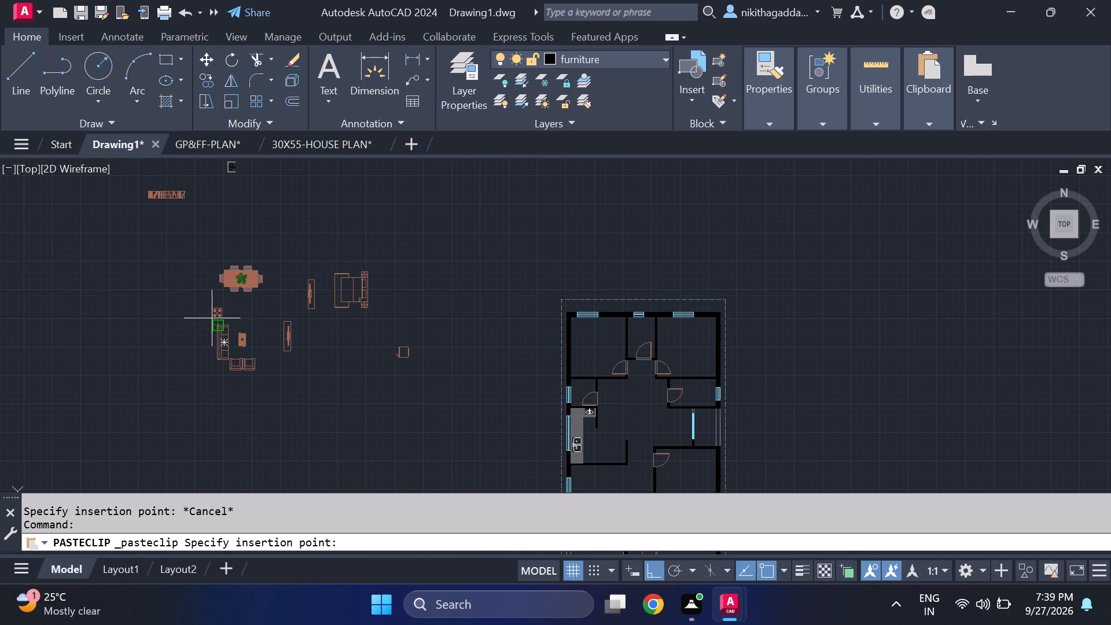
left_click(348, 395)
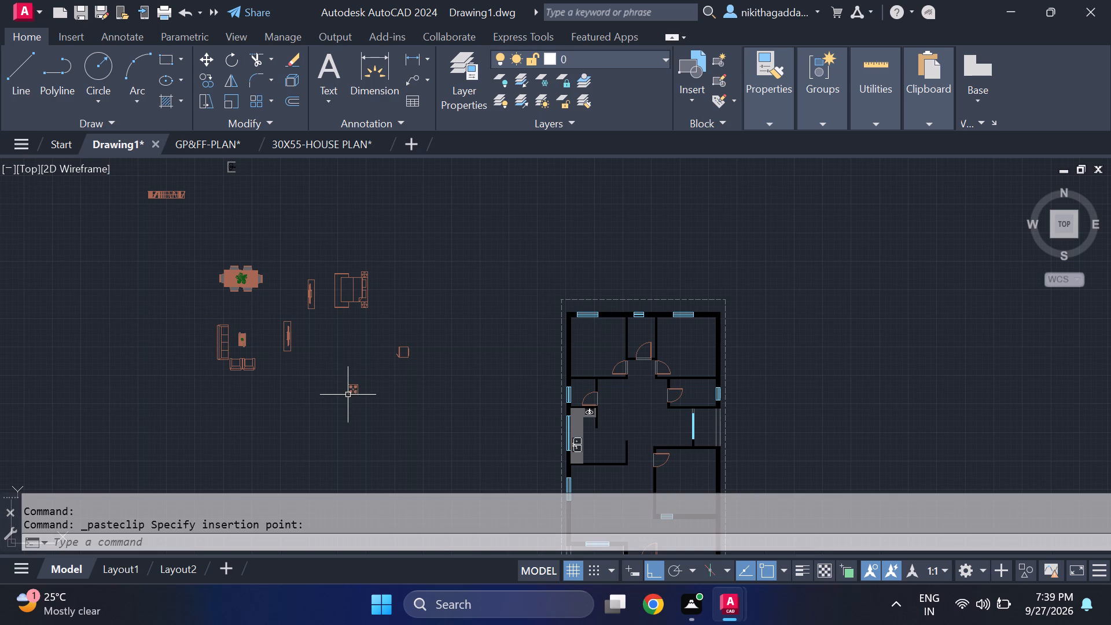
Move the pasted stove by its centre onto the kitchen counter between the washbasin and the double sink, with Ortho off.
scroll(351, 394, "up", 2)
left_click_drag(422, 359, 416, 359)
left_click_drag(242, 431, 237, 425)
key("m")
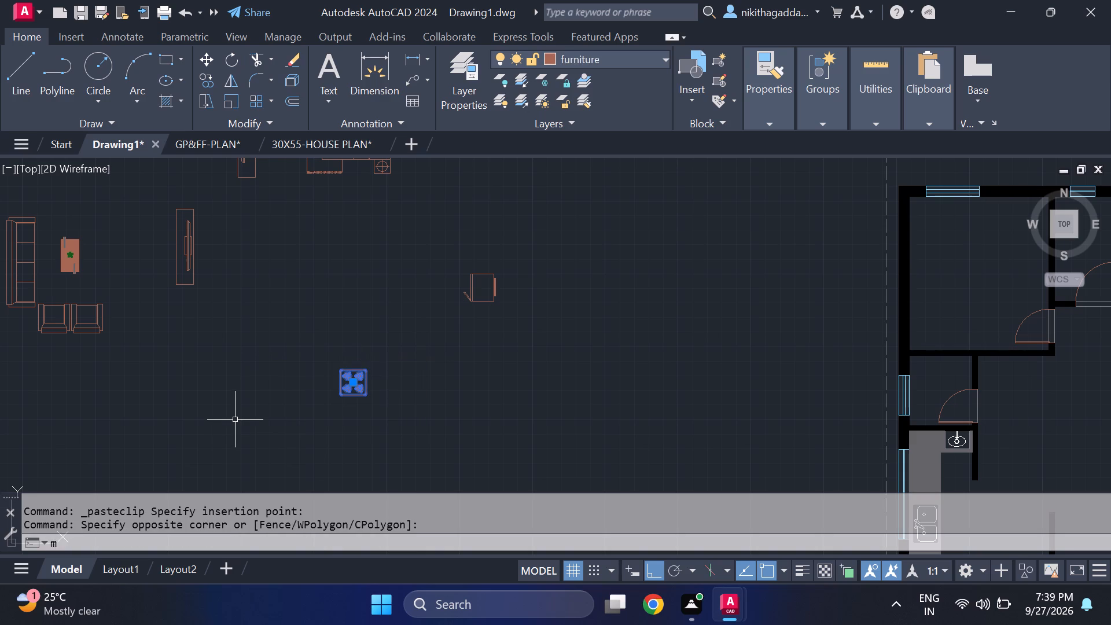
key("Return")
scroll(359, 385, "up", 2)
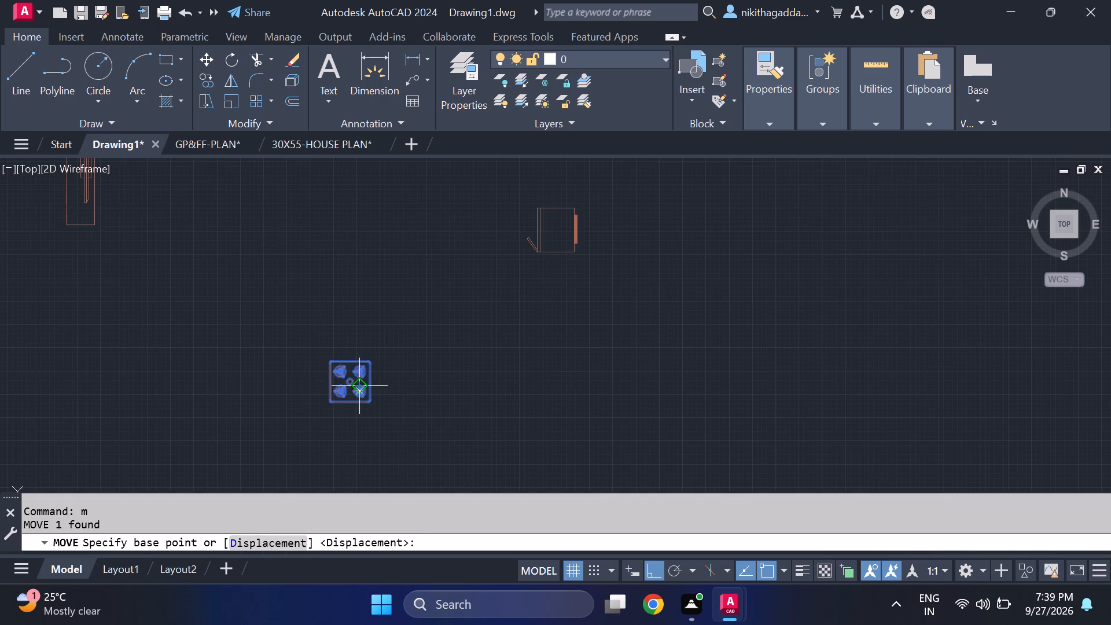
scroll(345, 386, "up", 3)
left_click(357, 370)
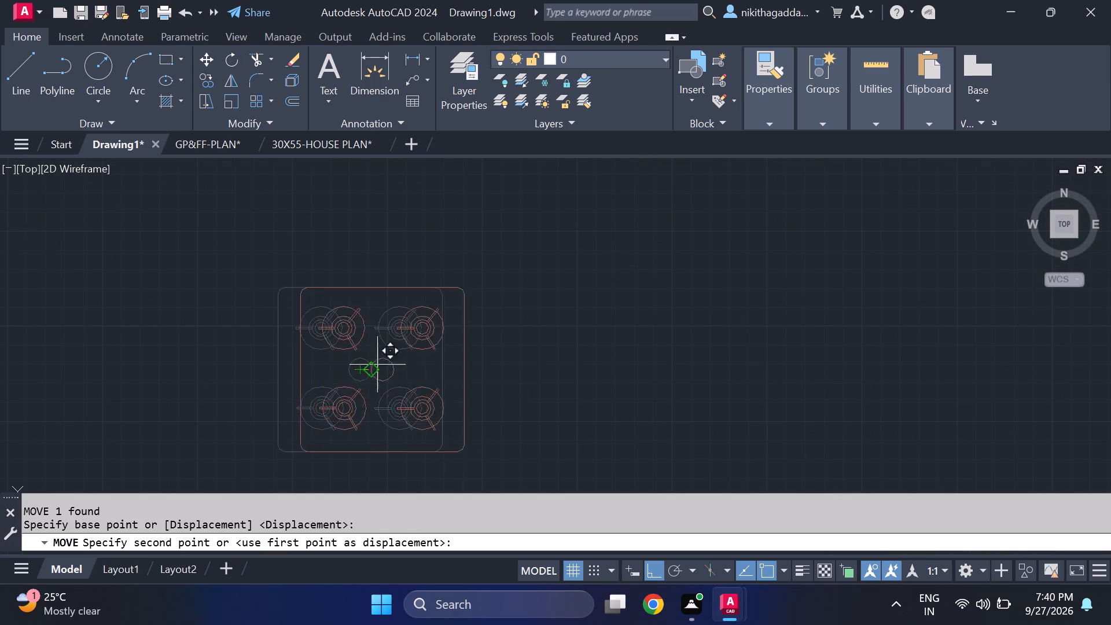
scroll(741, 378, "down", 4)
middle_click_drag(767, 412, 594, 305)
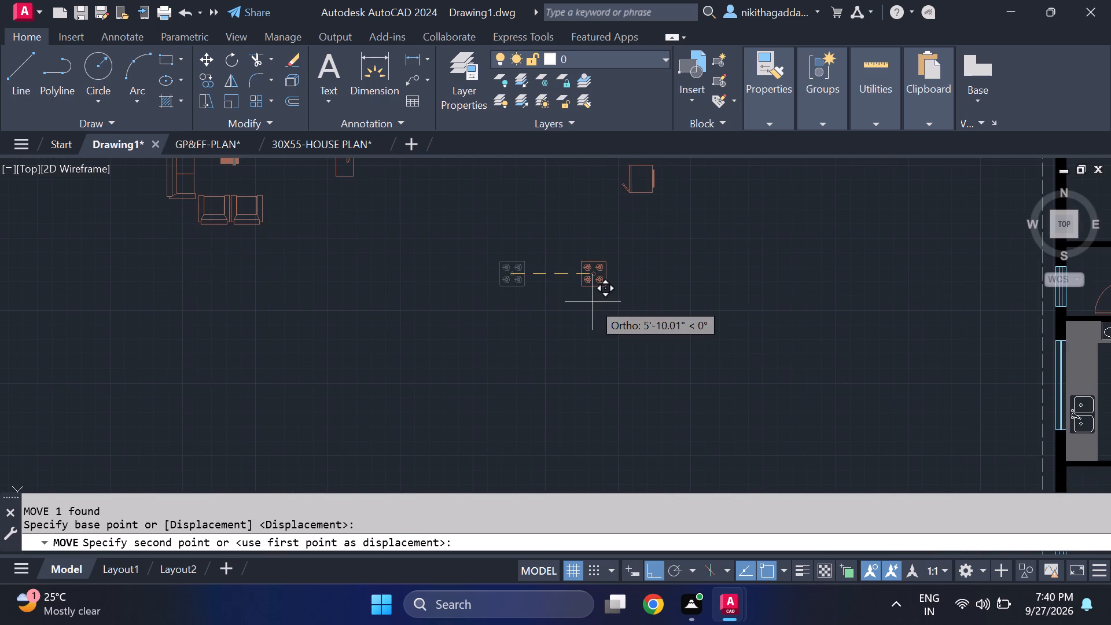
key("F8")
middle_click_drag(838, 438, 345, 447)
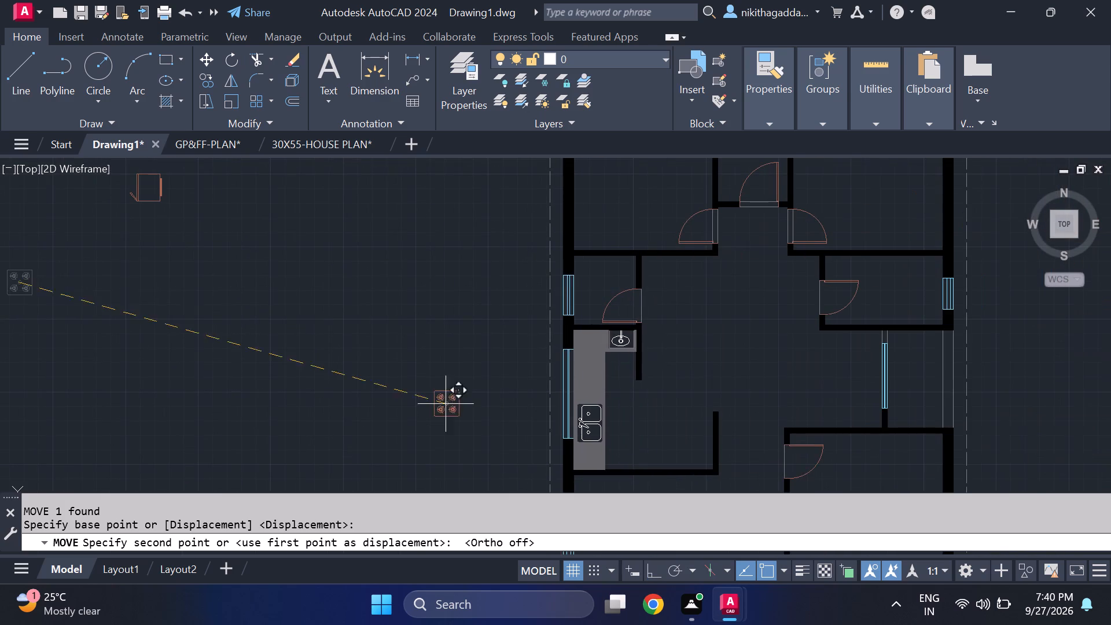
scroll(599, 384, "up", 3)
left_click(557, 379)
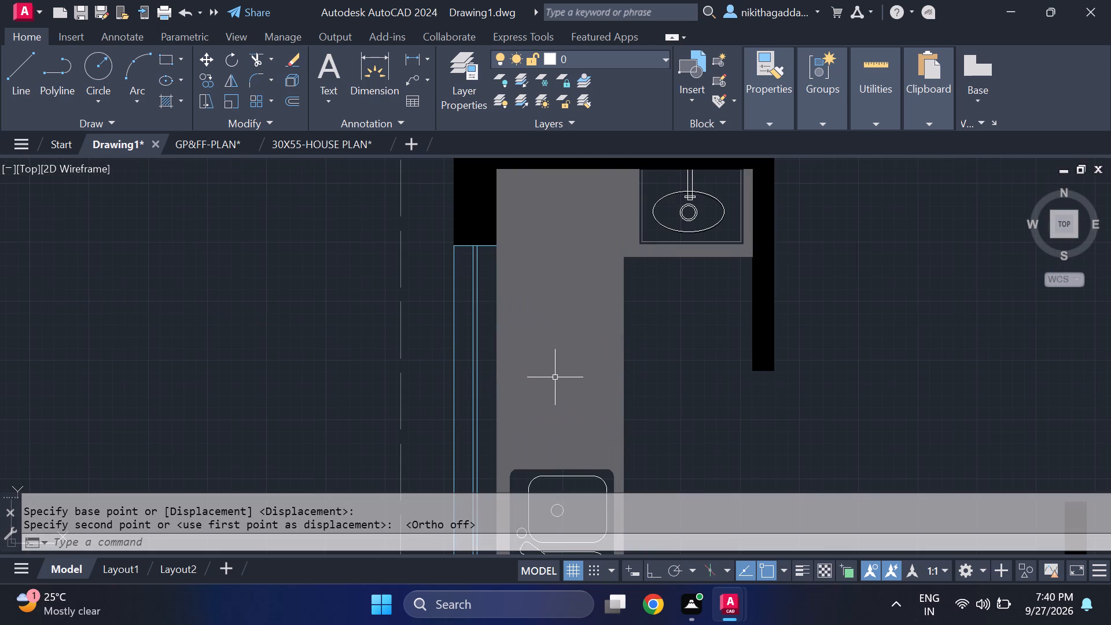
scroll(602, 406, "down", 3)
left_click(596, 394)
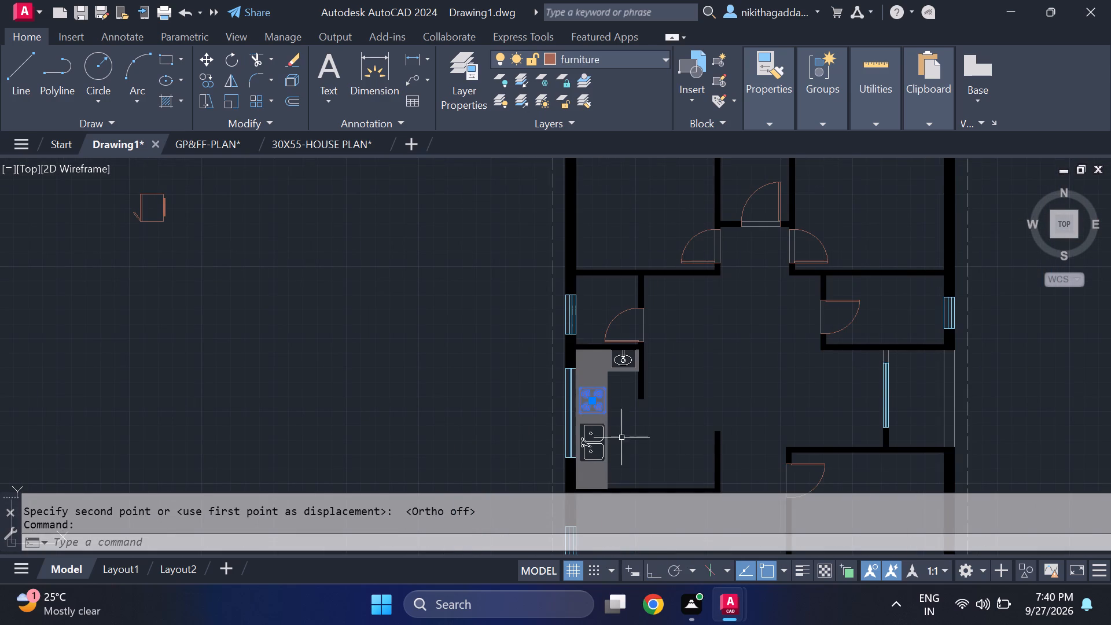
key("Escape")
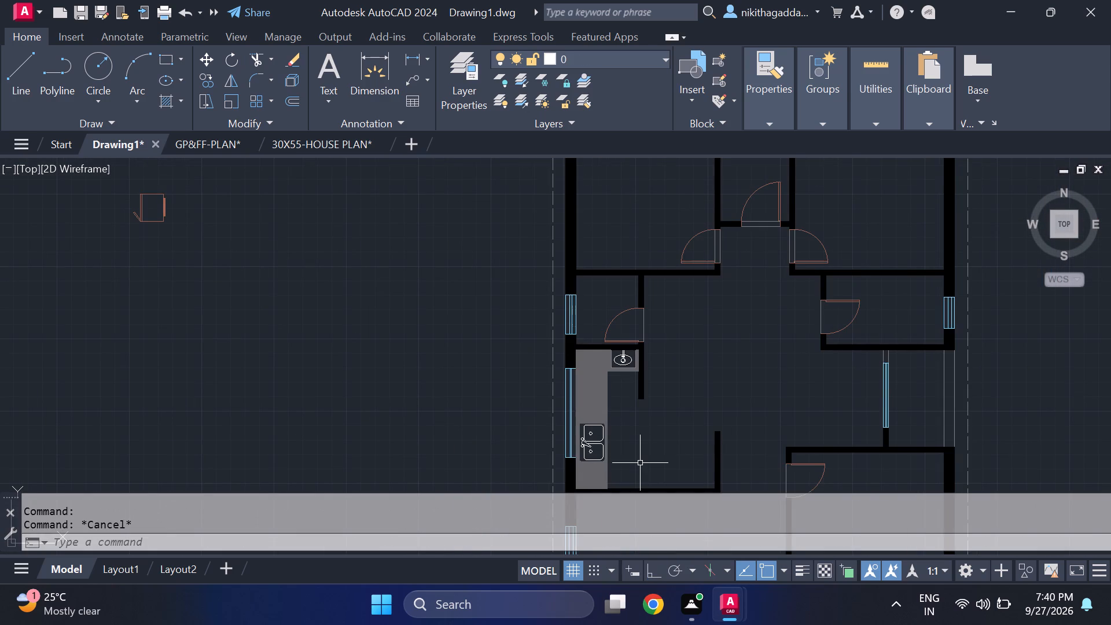
Delete the solid grey hatch of the L-shaped kitchen counter.
left_click(595, 363)
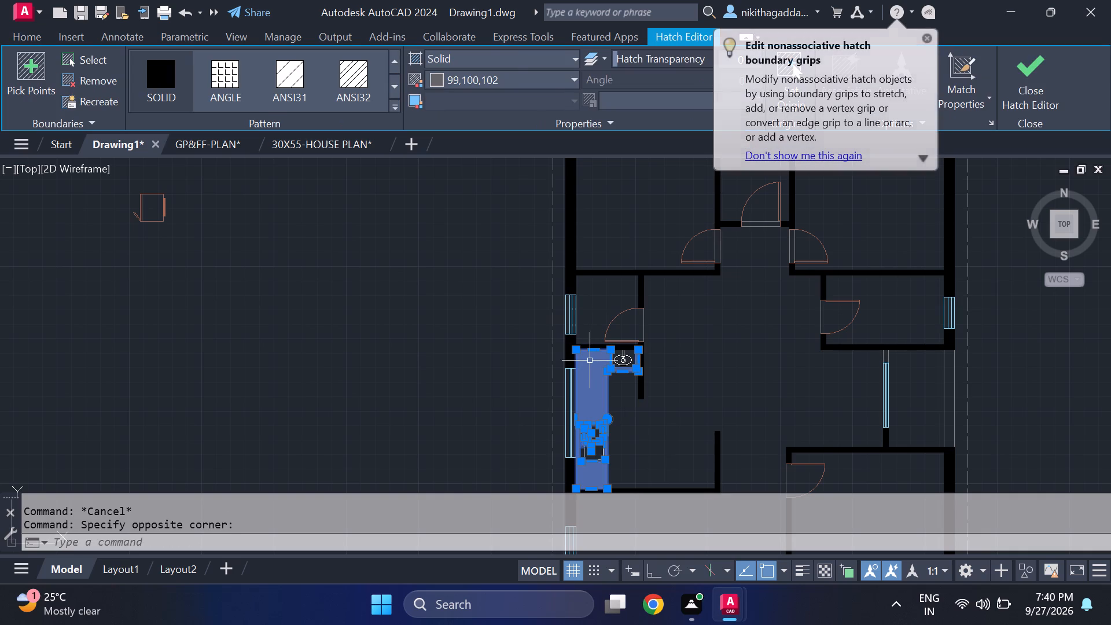
key("Delete")
Delete both overlapping stove blocks between the washbasin and the double sink.
scroll(572, 395, "up", 3)
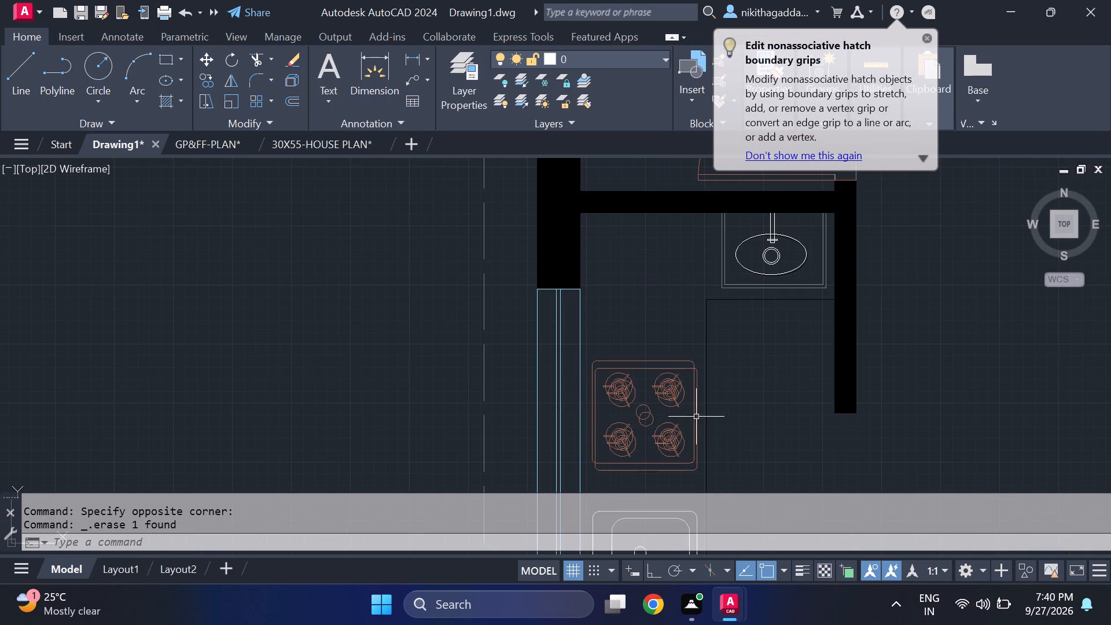
scroll(671, 373, "up", 2)
left_click(672, 358)
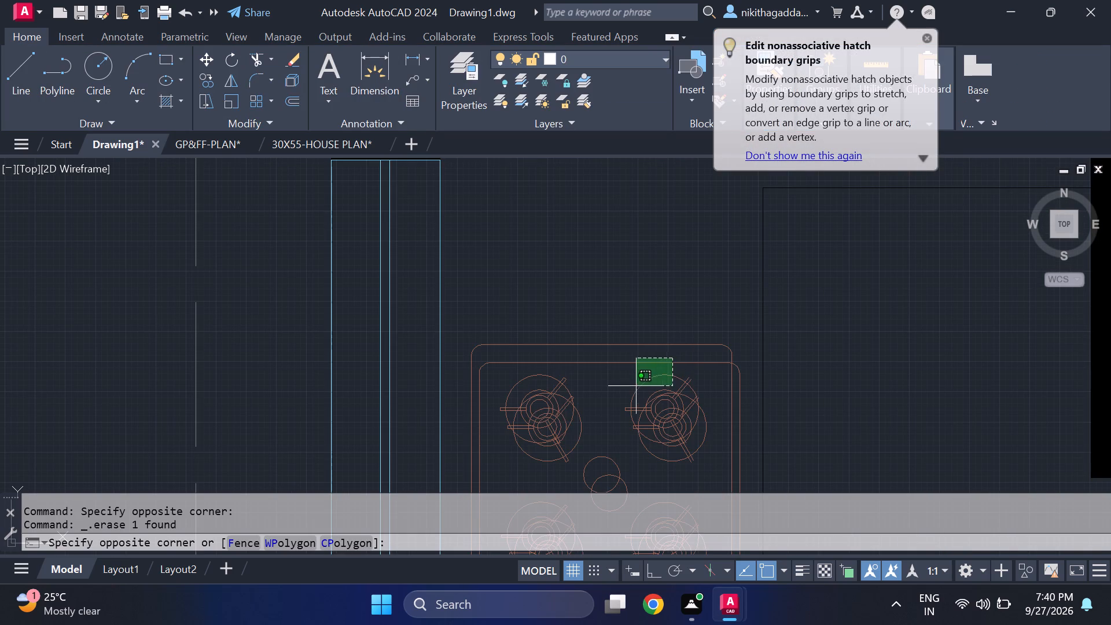
left_click(632, 378)
key("Delete")
Copy the four-burner stove block from the GP&FF-PLAN kitchen again and paste it into Drawing1 in the empty area beside the house plan.
scroll(649, 383, "down", 4)
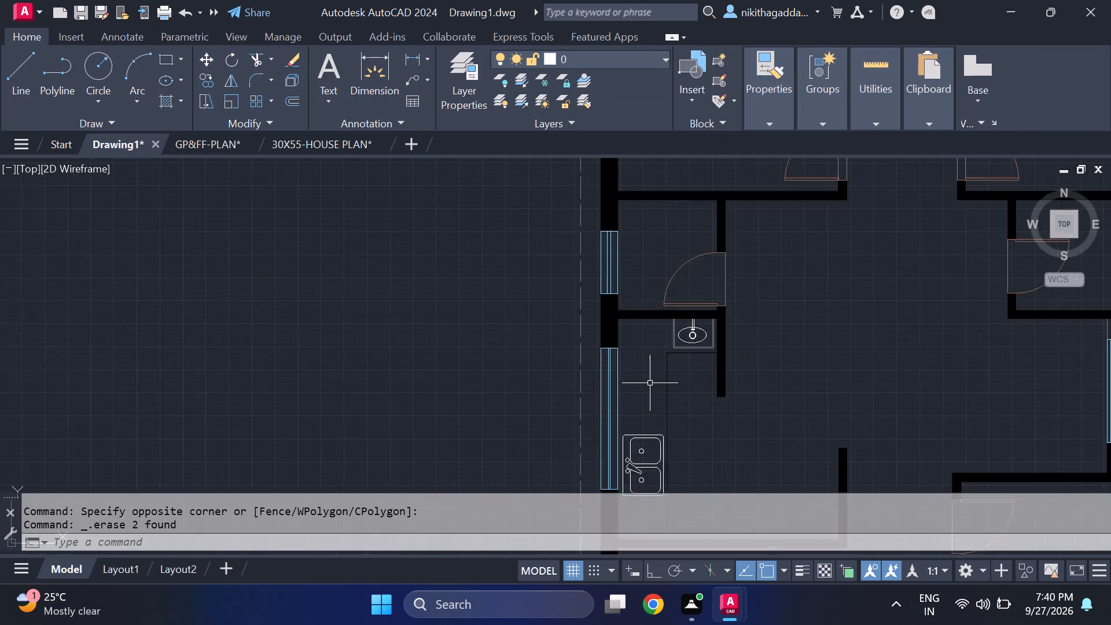
scroll(650, 383, "down", 1)
scroll(299, 412, "down", 4)
scroll(243, 390, "up", 1)
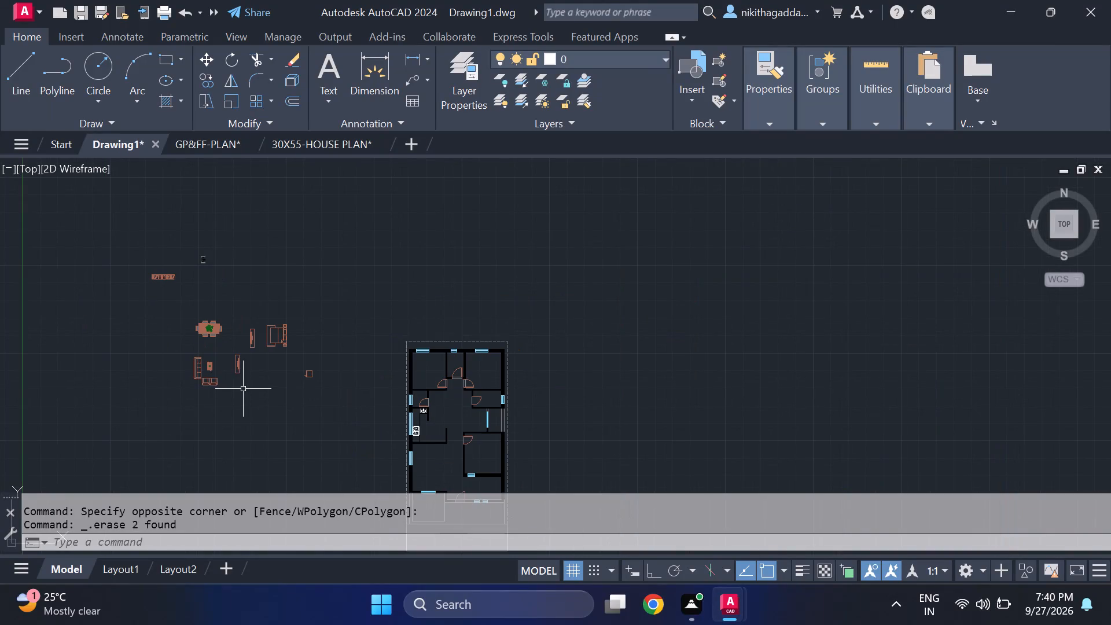
left_click(200, 138)
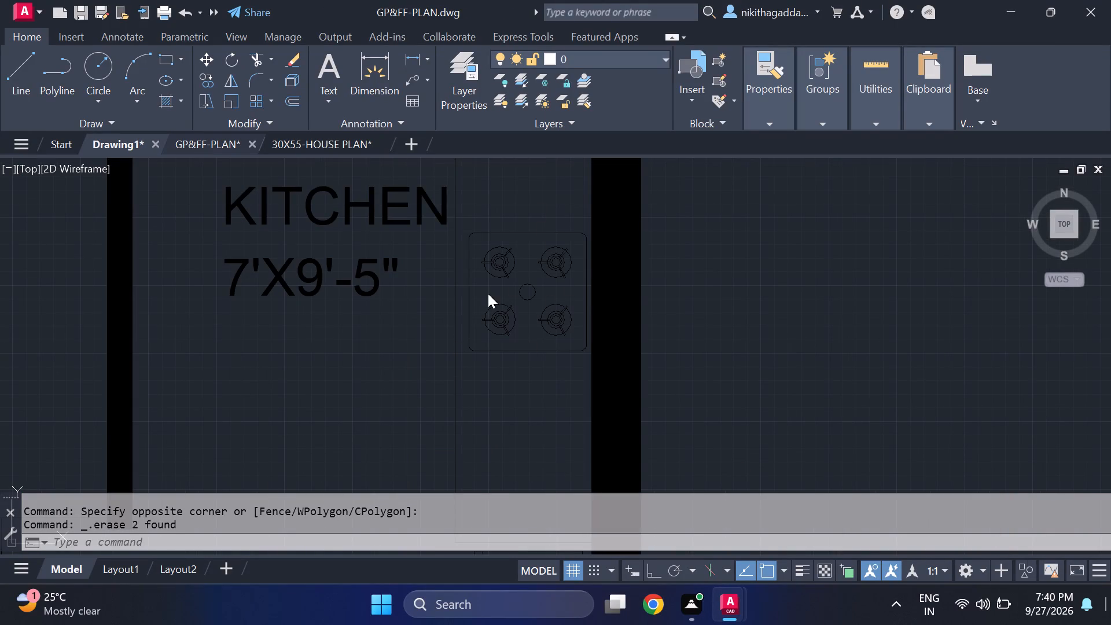
scroll(523, 264, "up", 1)
key("Escape")
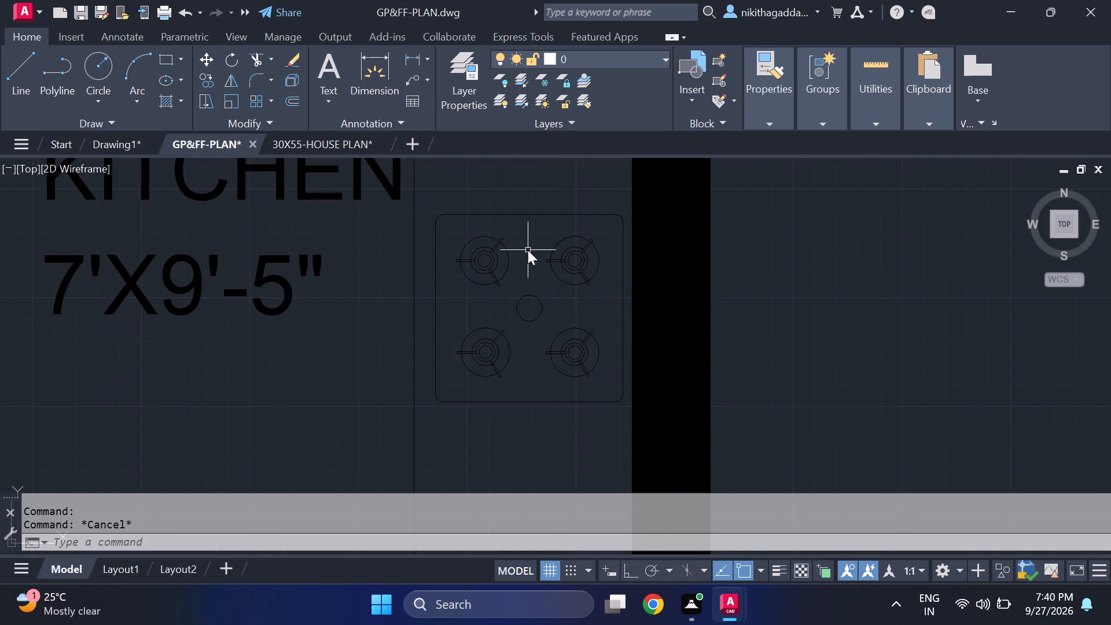
left_click(531, 194)
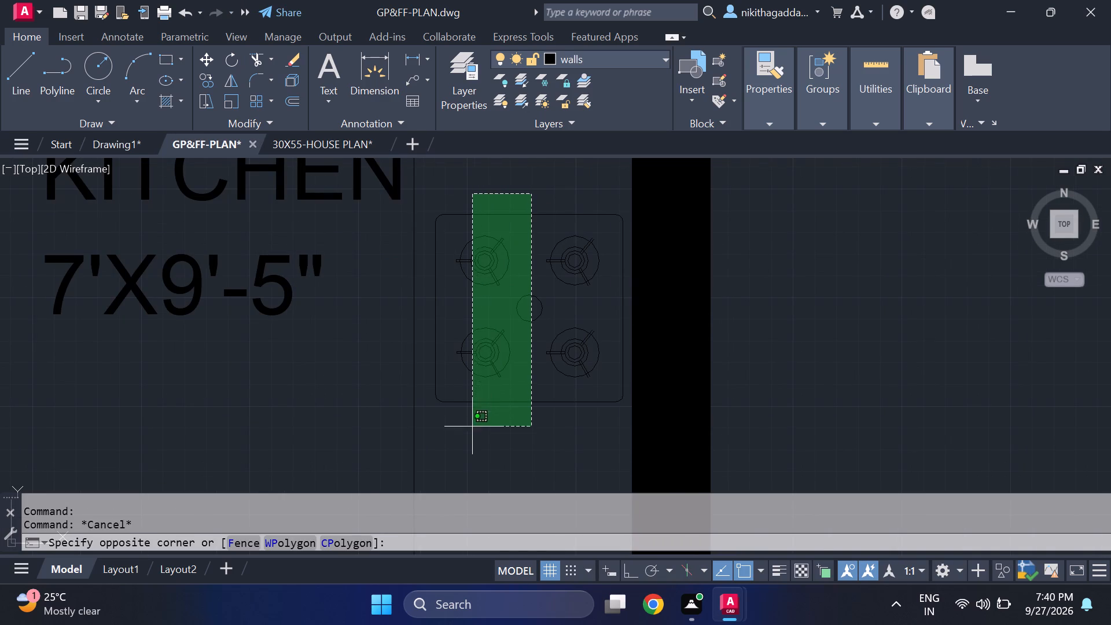
left_click(472, 428)
key("ctrl+c")
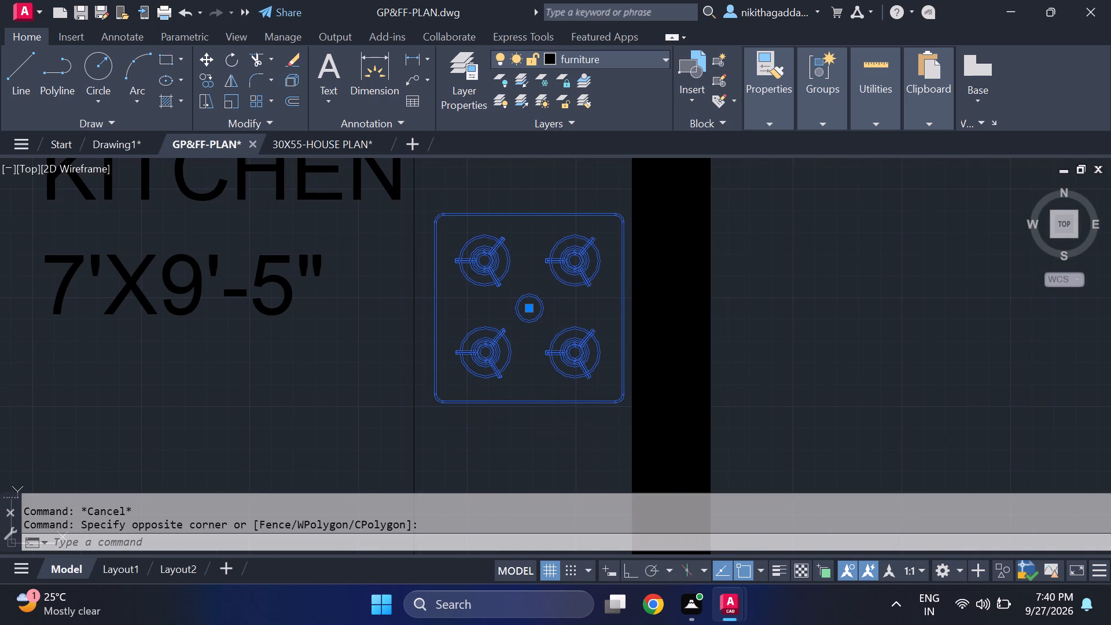
left_click(95, 145)
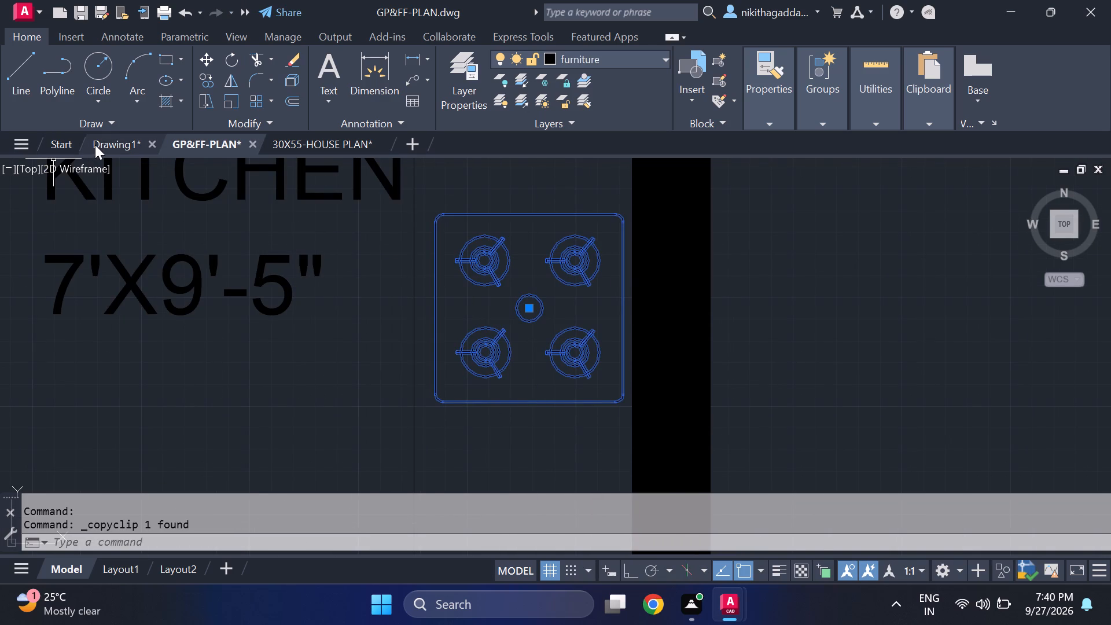
key("ctrl+v")
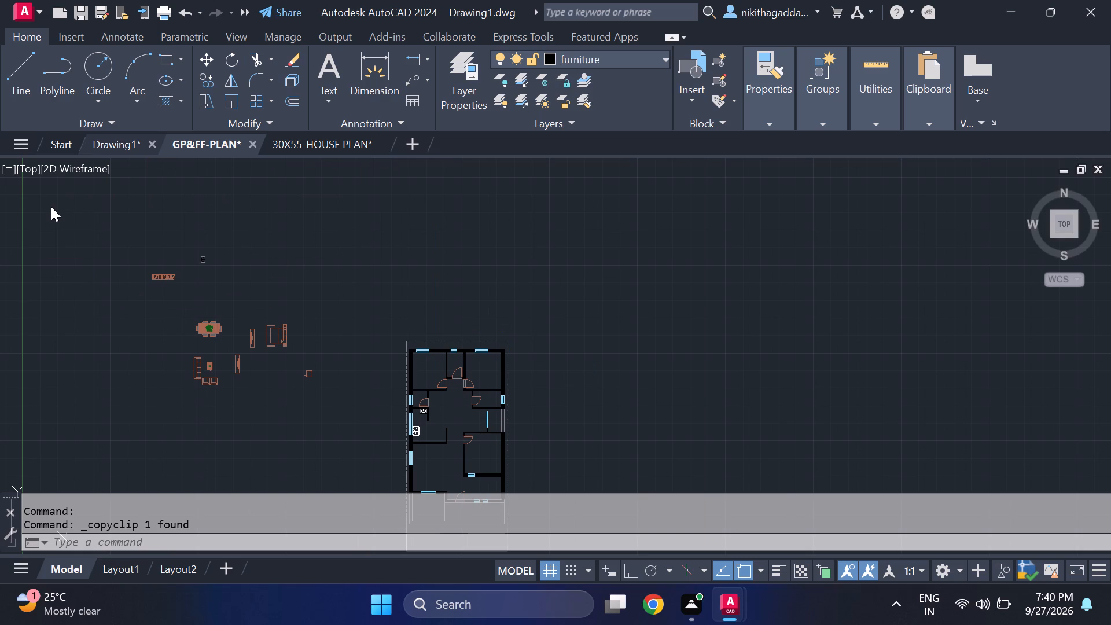
key("ctrl+v")
left_click(283, 430)
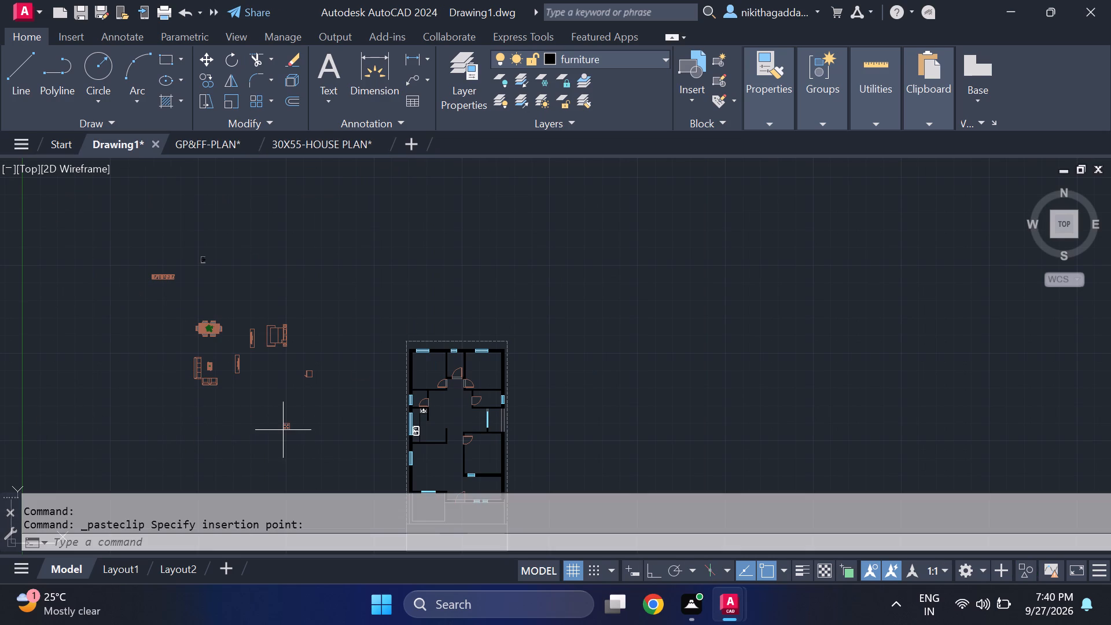
Move the new stove by its centre into the kitchen counter area, between the window wall and counter edge, just above the double sink.
scroll(284, 437, "up", 4)
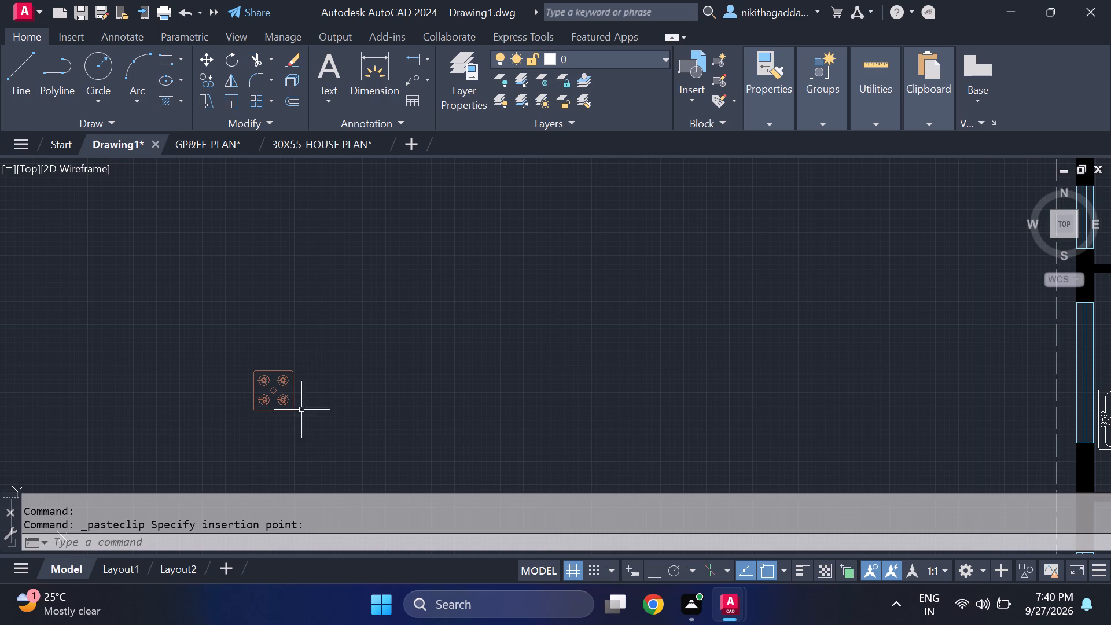
left_click_drag(319, 348, 301, 359)
left_click(169, 446)
key("m")
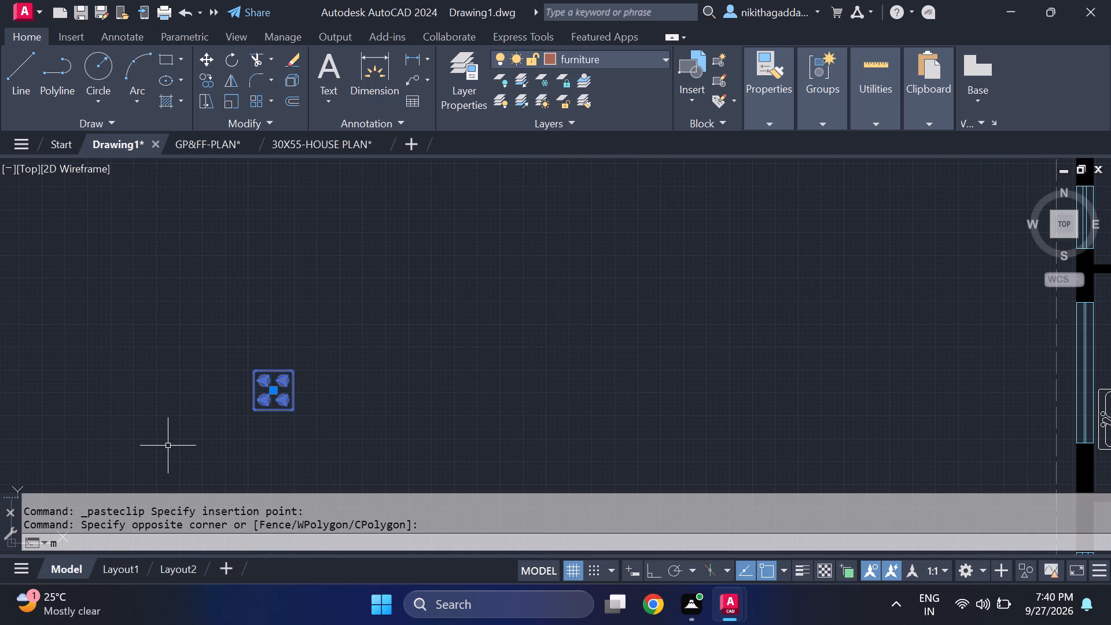
key("Return")
scroll(267, 389, "up", 3)
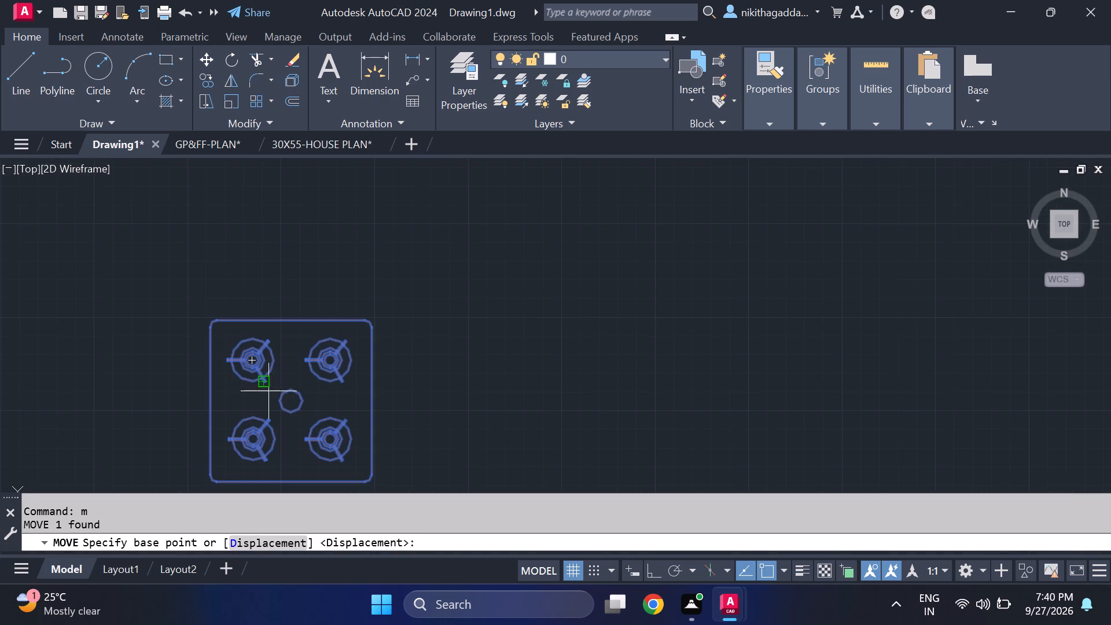
left_click(286, 405)
scroll(595, 336, "down", 3)
middle_click_drag(674, 386, 370, 359)
scroll(315, 336, "down", 3)
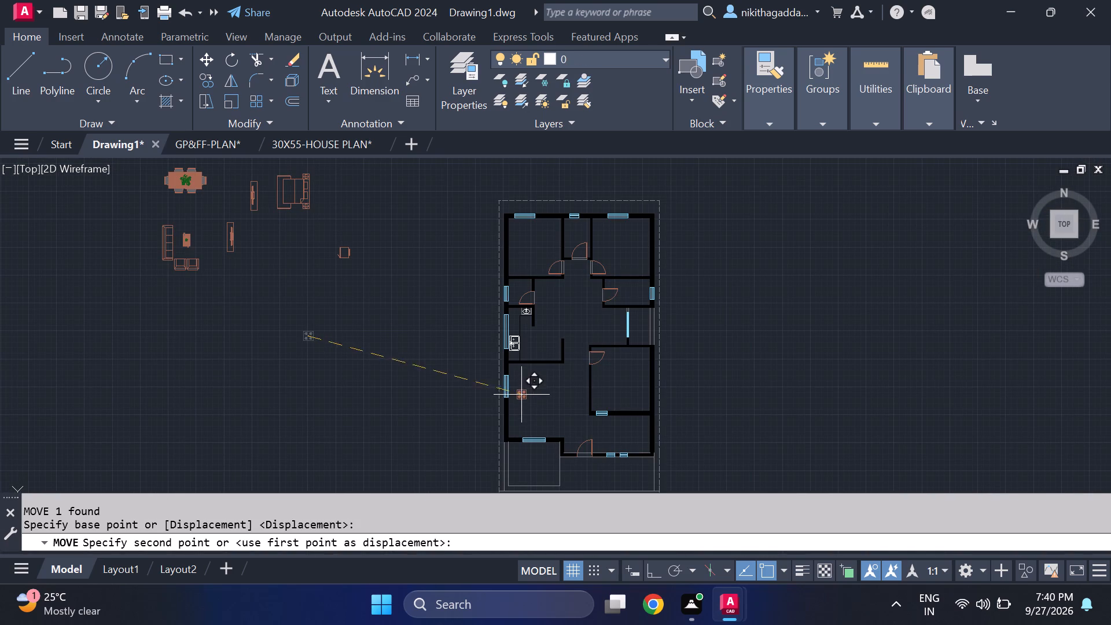
scroll(523, 312, "up", 3)
scroll(495, 361, "up", 2)
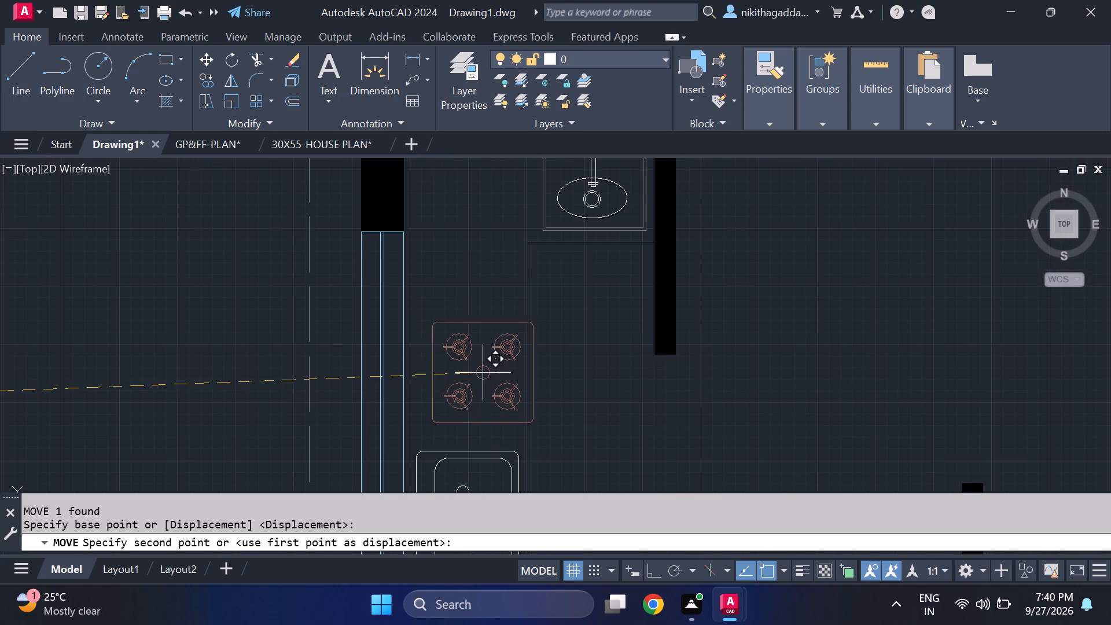
left_click(465, 360)
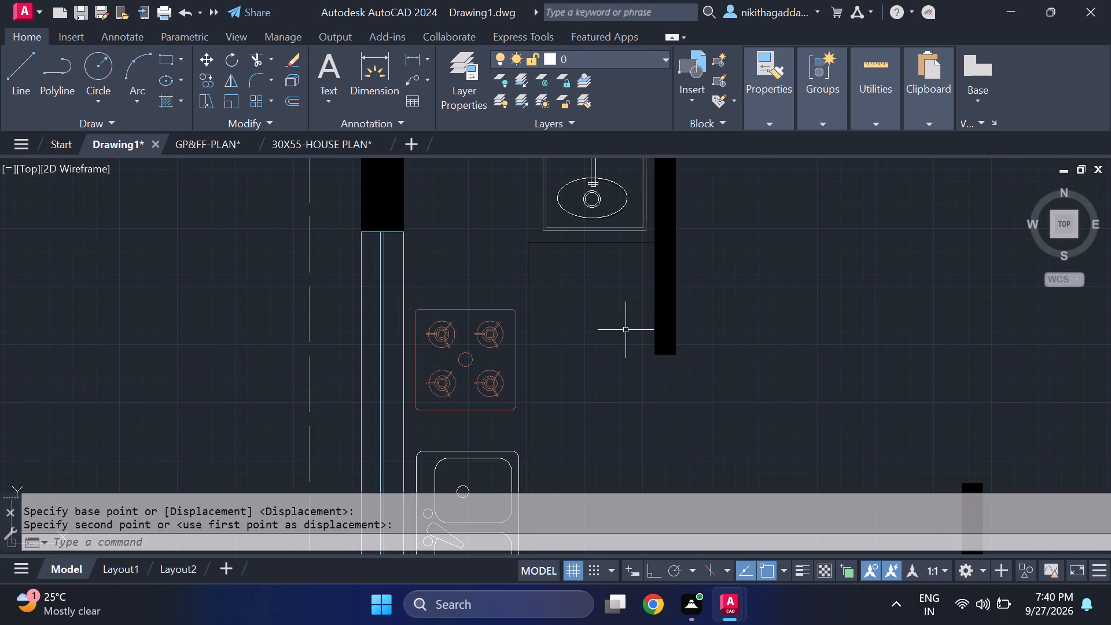
Hatch the L-shaped kitchen counter around the washbasin, stove and double sink with a solid fill in colour 99,100,102.
key("Escape")
scroll(460, 395, "up", 2)
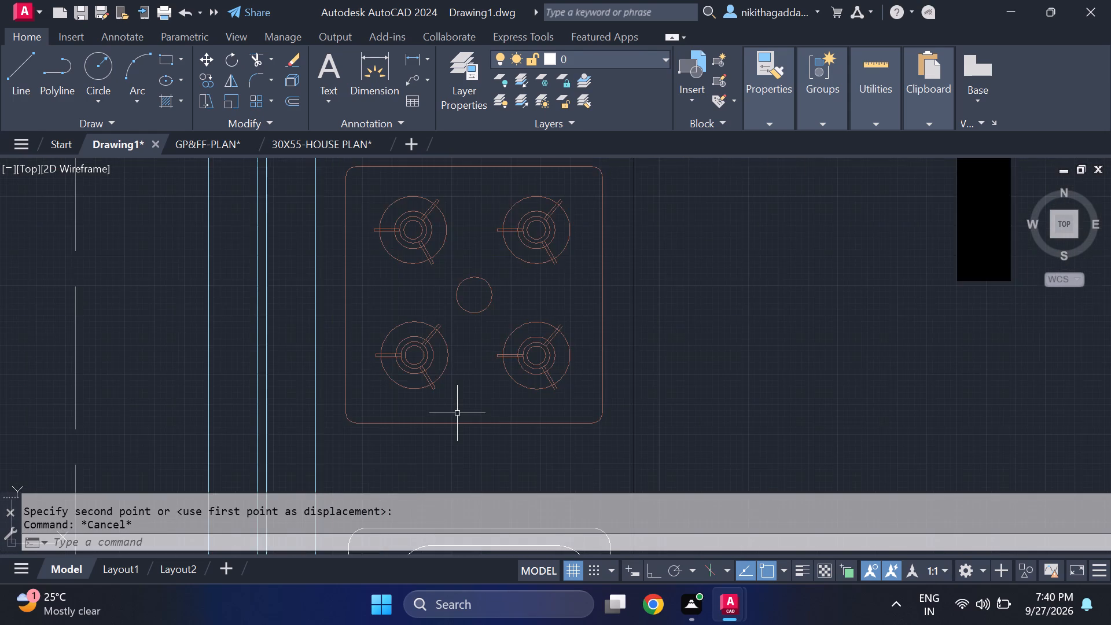
scroll(457, 413, "down", 5)
scroll(457, 413, "up", 1)
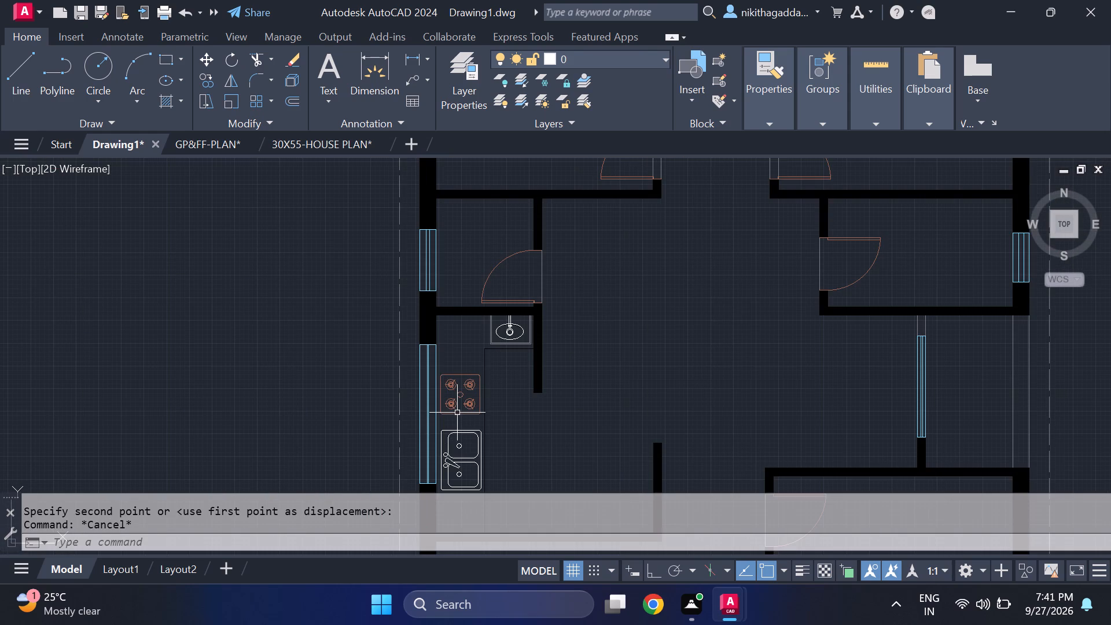
scroll(458, 410, "up", 1)
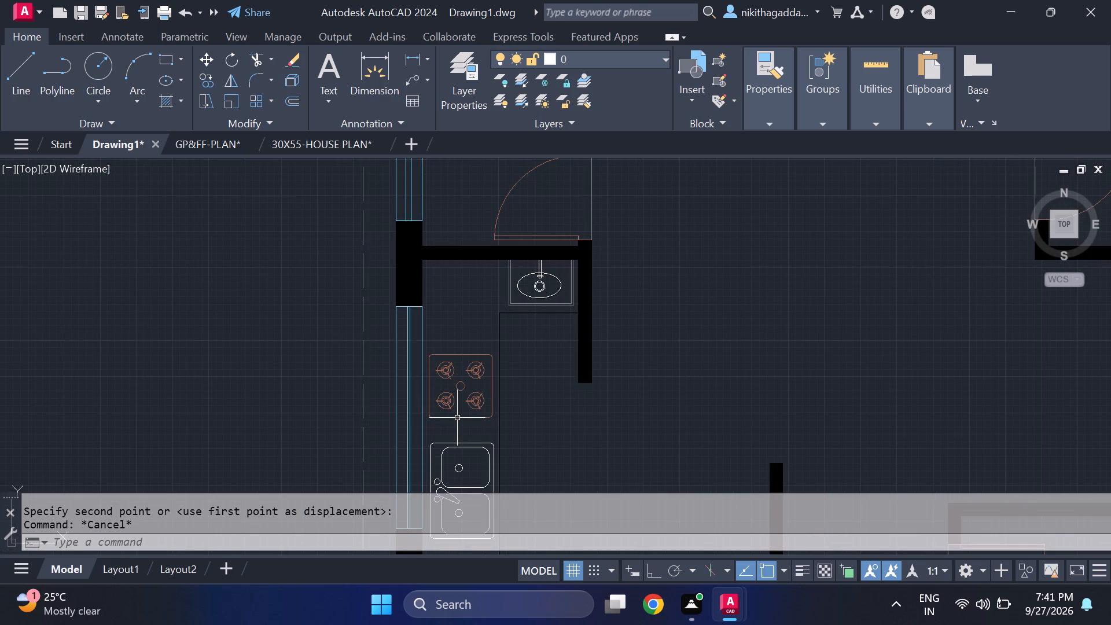
type("hatch")
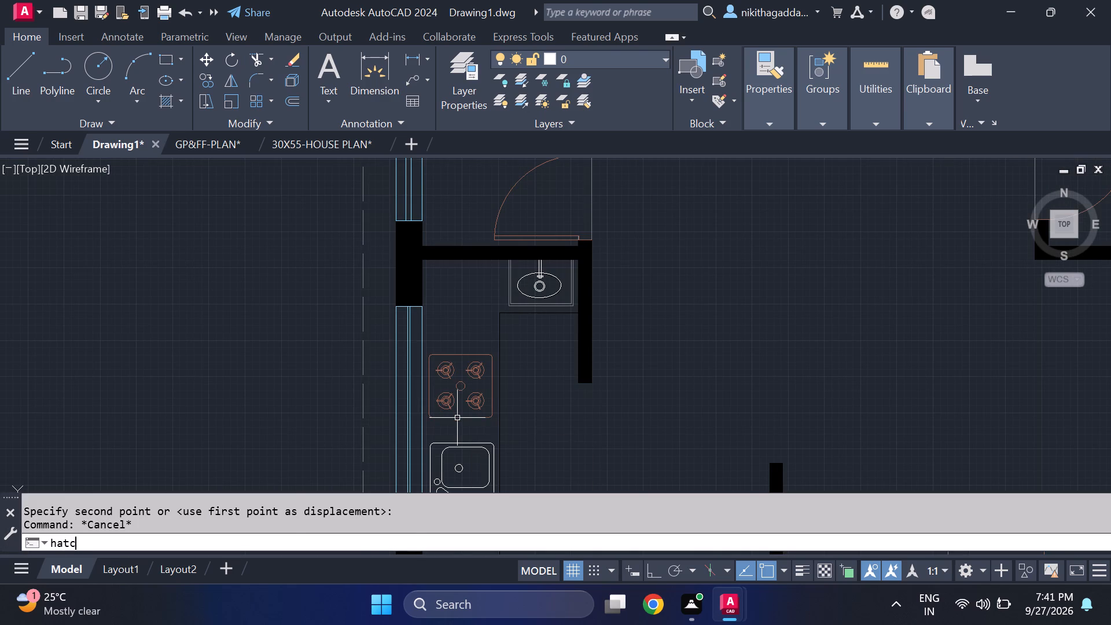
key("Return")
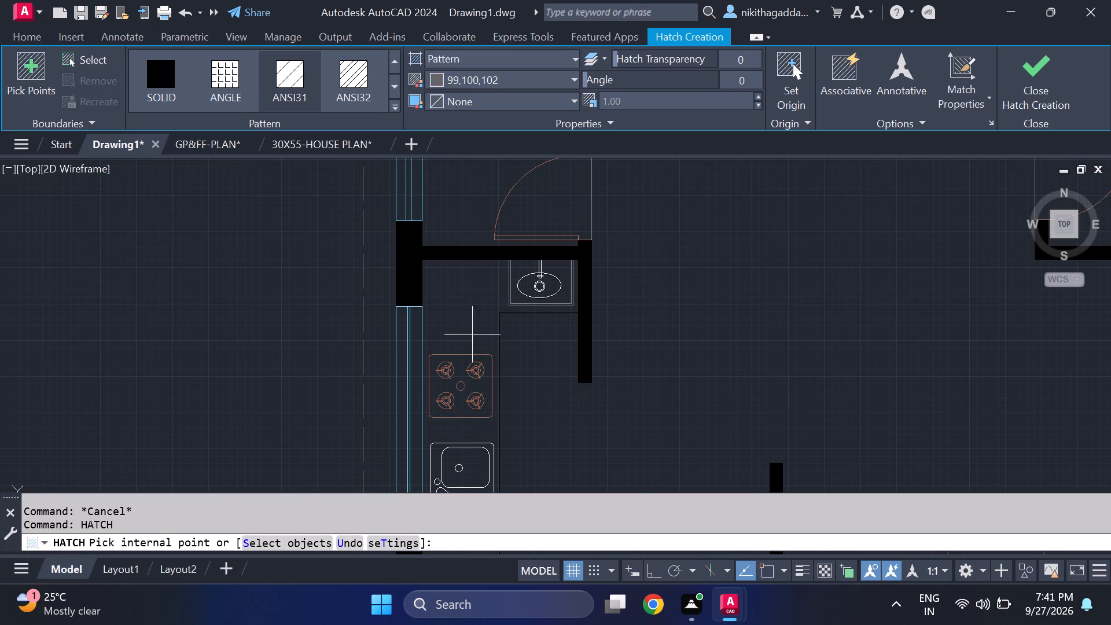
left_click(549, 75)
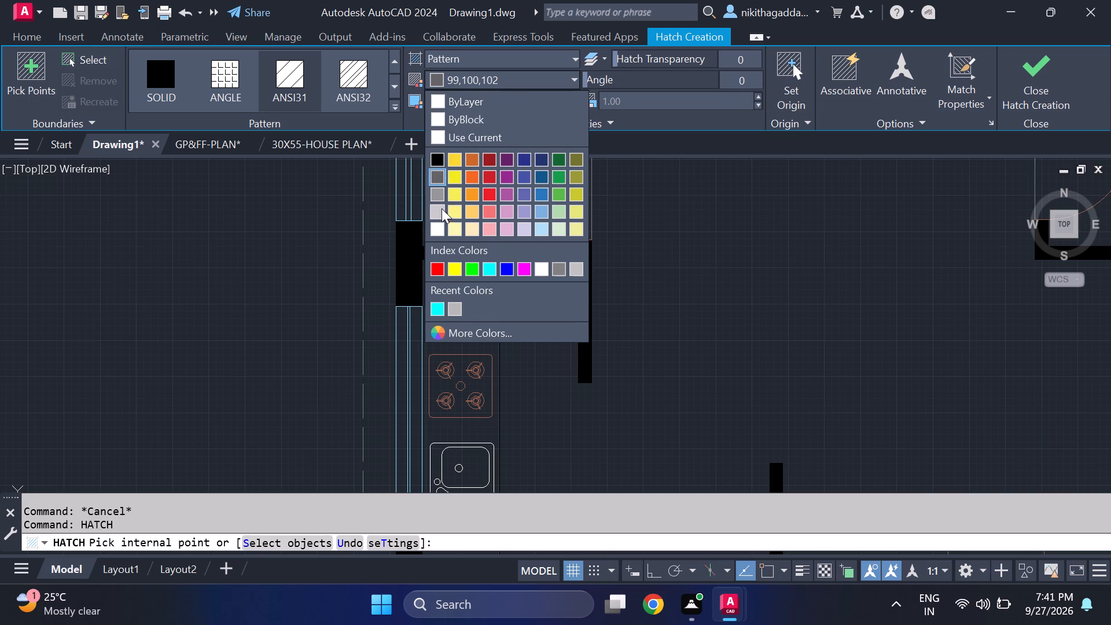
left_click(433, 156)
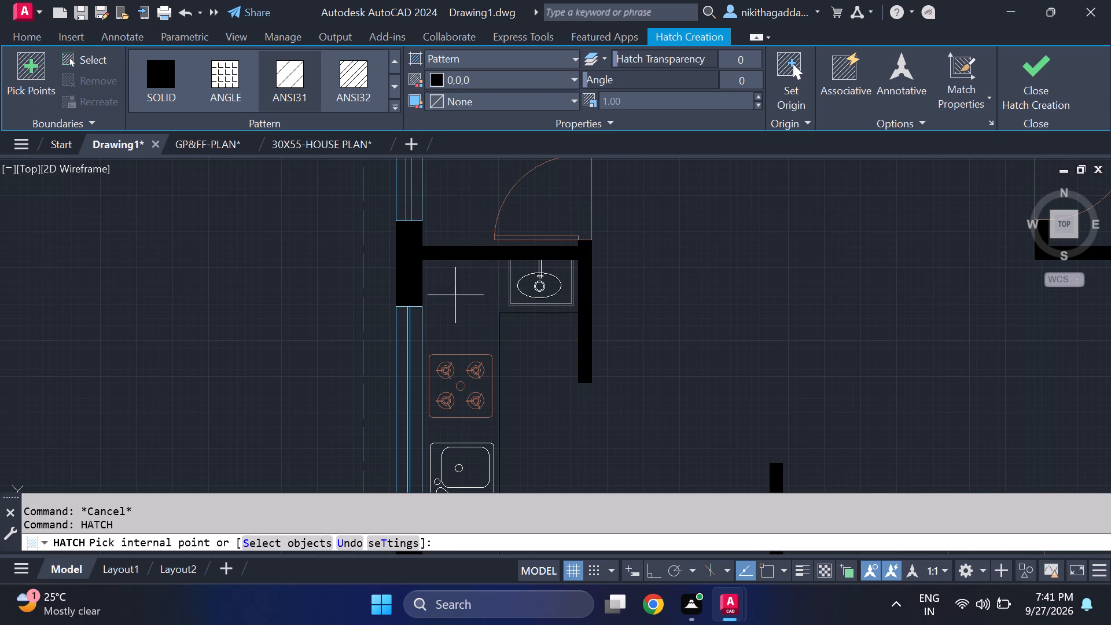
left_click(497, 78)
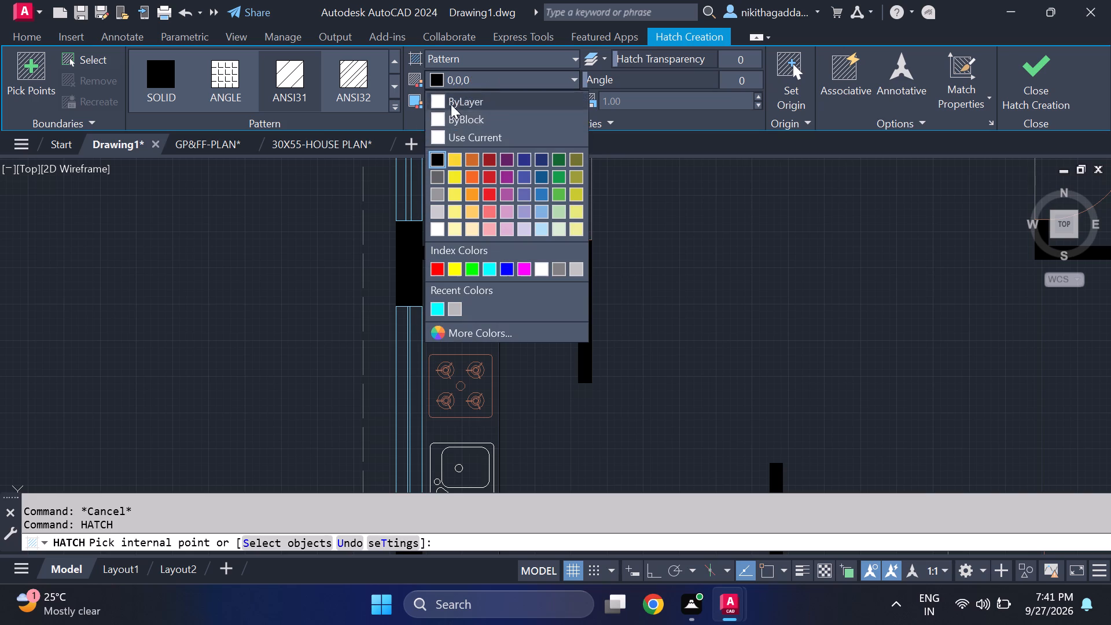
left_click(437, 177)
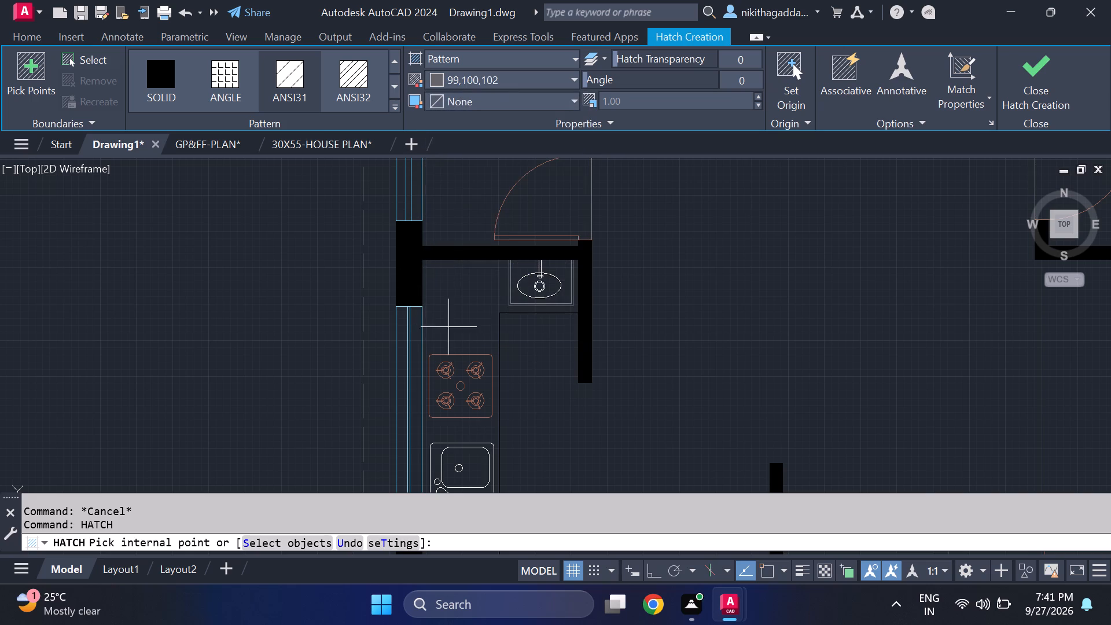
left_click(450, 322)
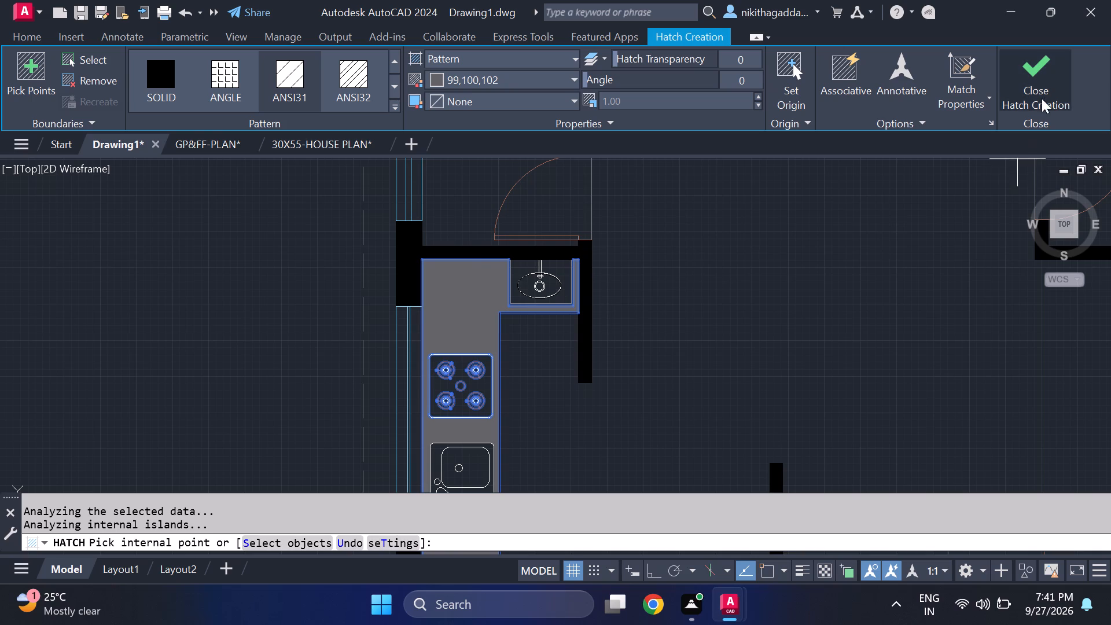
left_click(1044, 83)
Examine the filled kitchen counter with its washbasin, stove and double sink, up close and within the whole house plan.
scroll(697, 381, "down", 1)
middle_click_drag(637, 420, 594, 361)
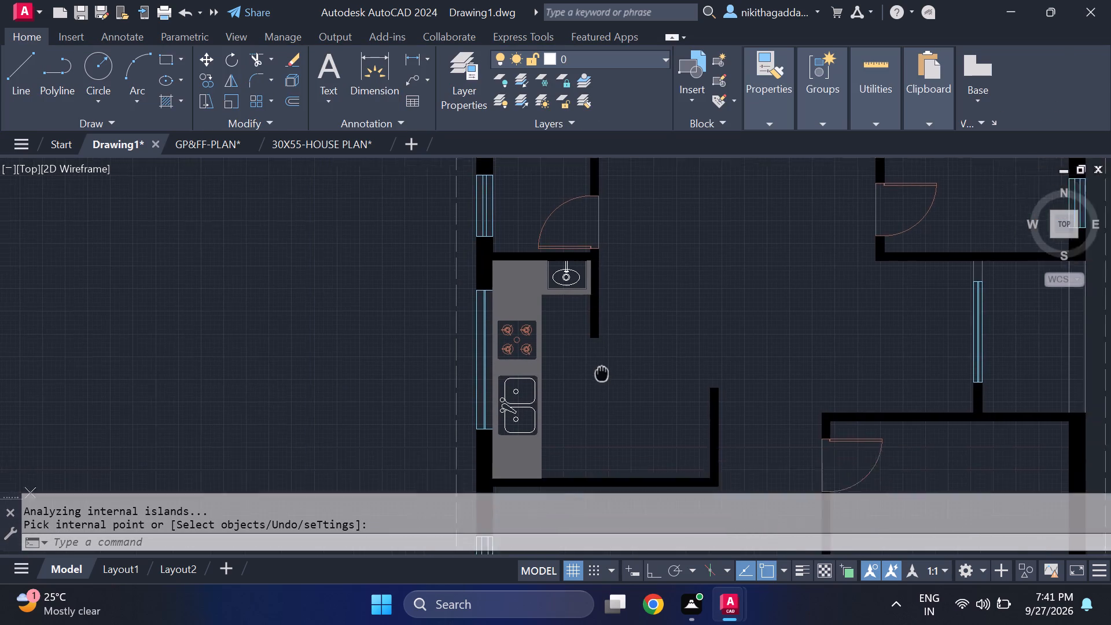
middle_click_drag(594, 361, 558, 314)
middle_click_drag(553, 310, 542, 304)
scroll(486, 260, "up", 2)
scroll(520, 299, "down", 4)
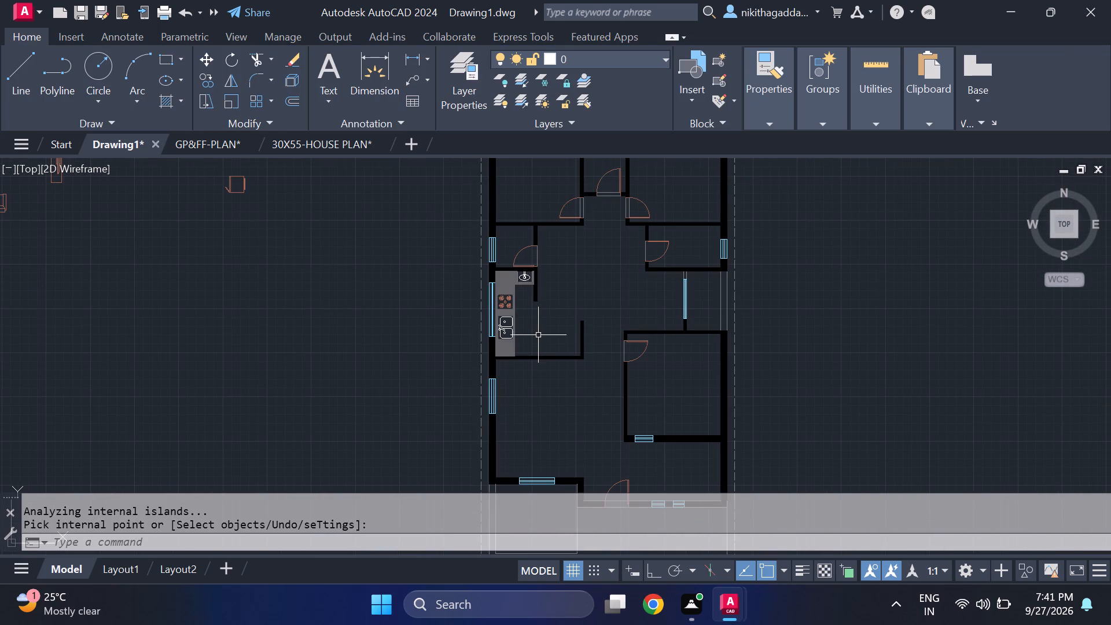
scroll(529, 326, "up", 2)
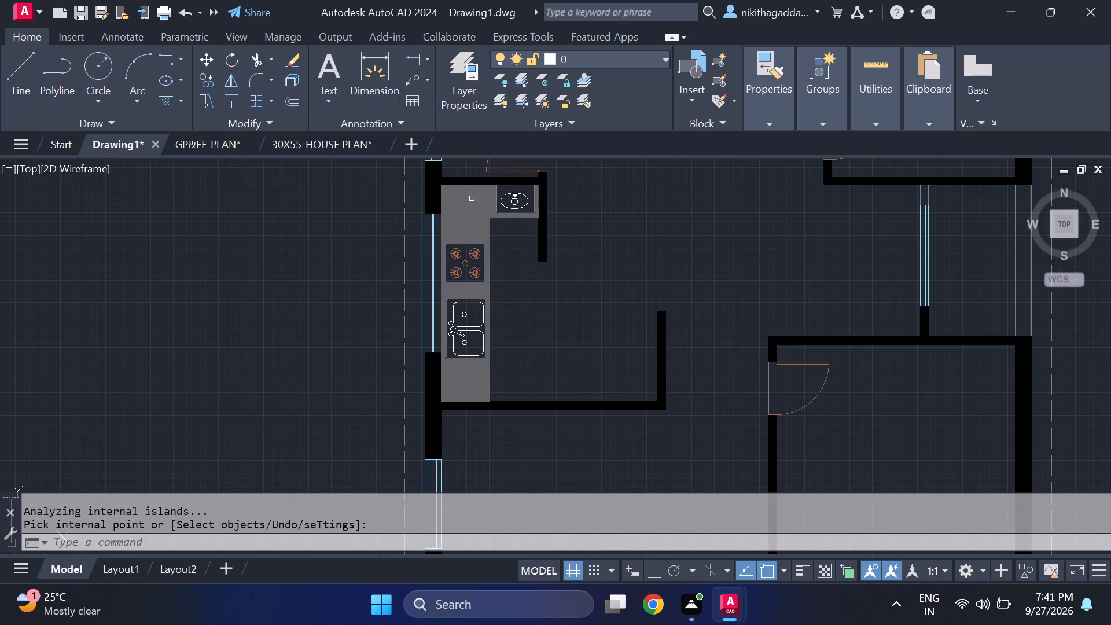
middle_click_drag(506, 277, 511, 328)
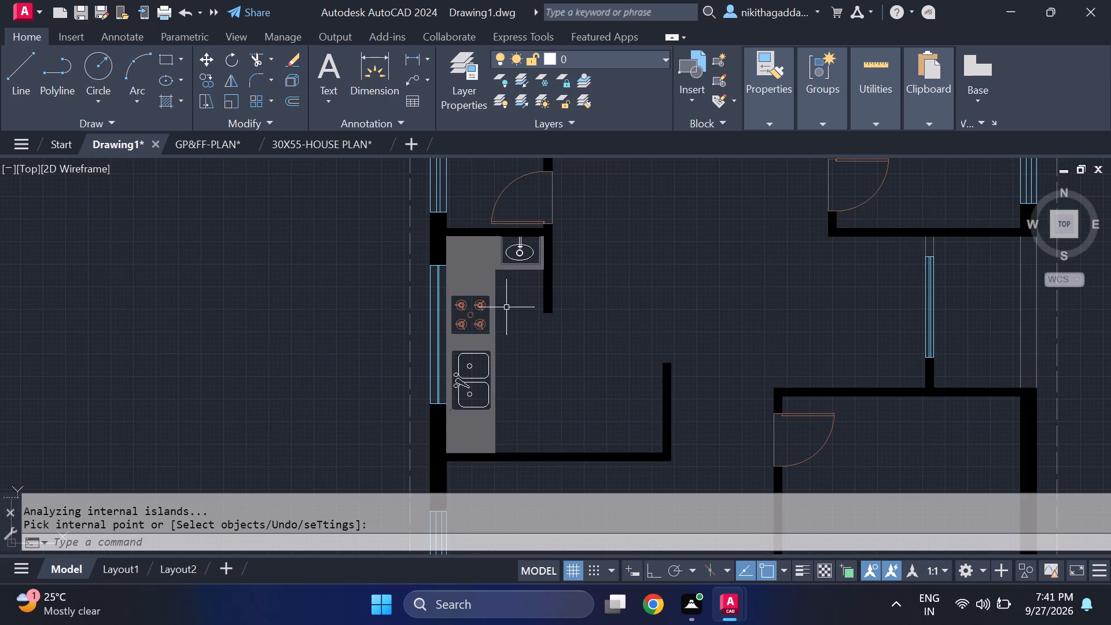
right_click_drag(472, 277, 455, 270)
left_click(249, 292)
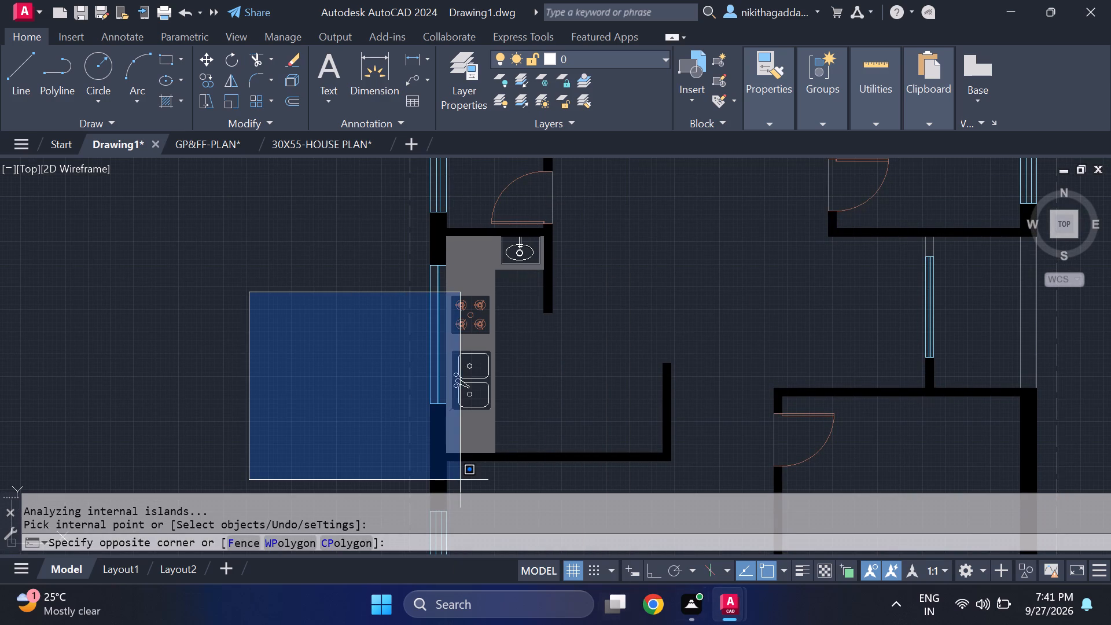
left_click(215, 367)
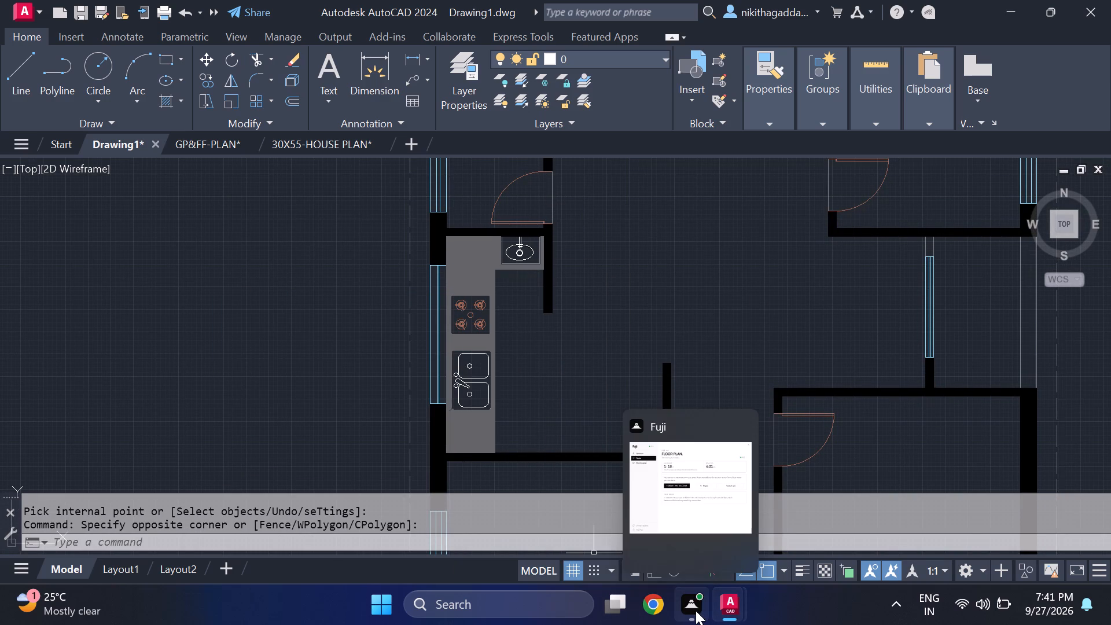
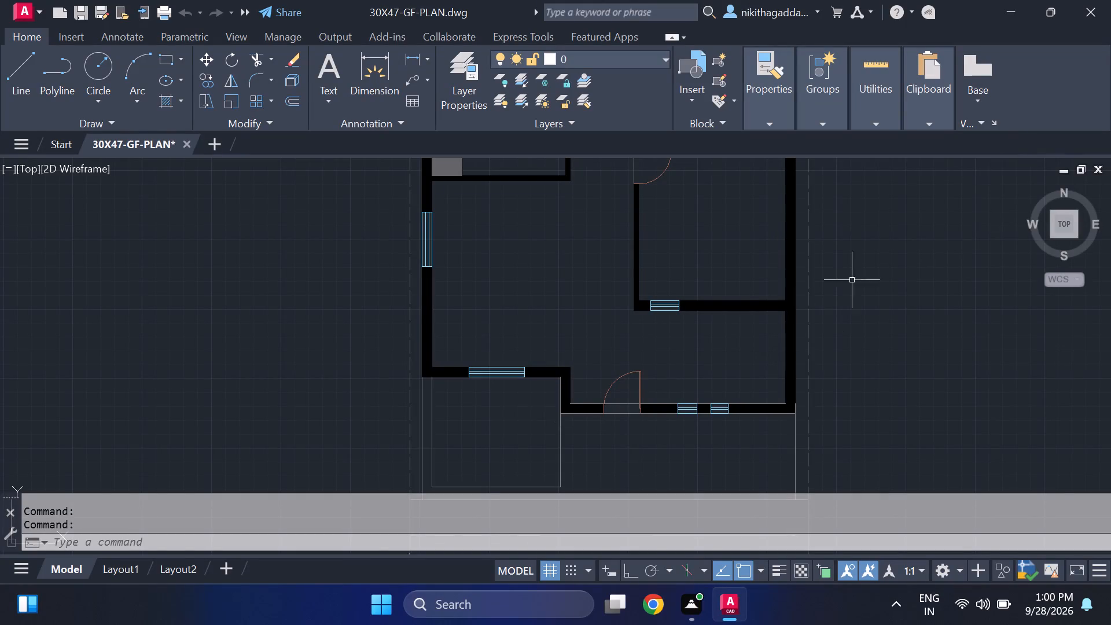
Examine the room layout of the house plan, from the front rooms and kitchen up to the rear bedrooms.
scroll(625, 433, "down", 1)
middle_click_drag(623, 432, 614, 388)
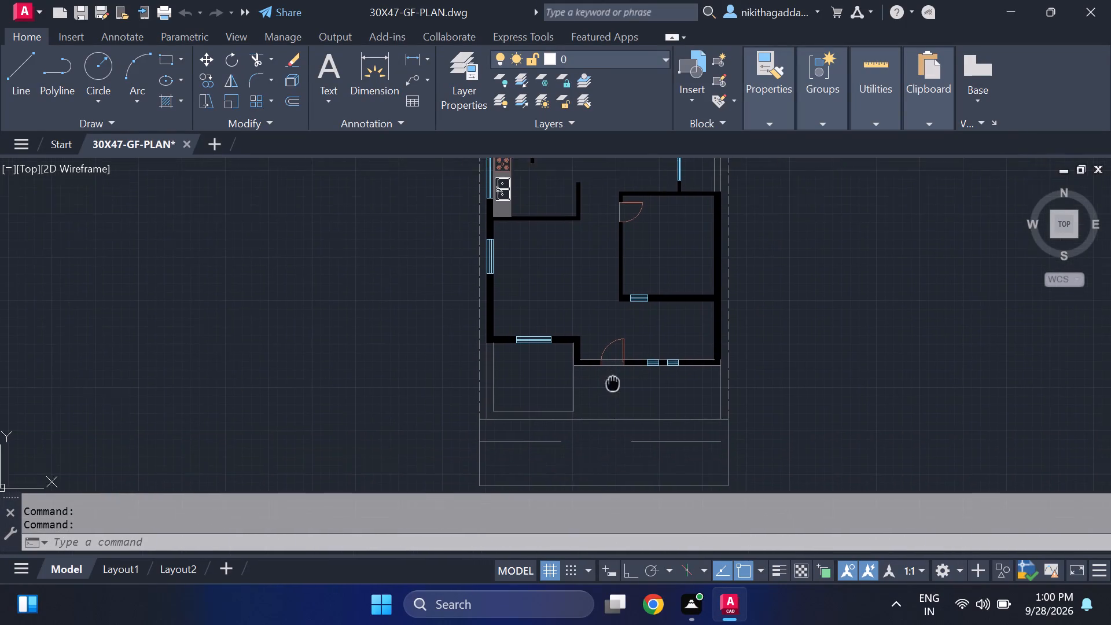
middle_click_drag(614, 388, 616, 455)
middle_click(616, 457)
scroll(597, 340, "up", 1)
middle_click_drag(587, 340, 585, 417)
scroll(585, 417, "down", 1)
scroll(573, 390, "up", 1)
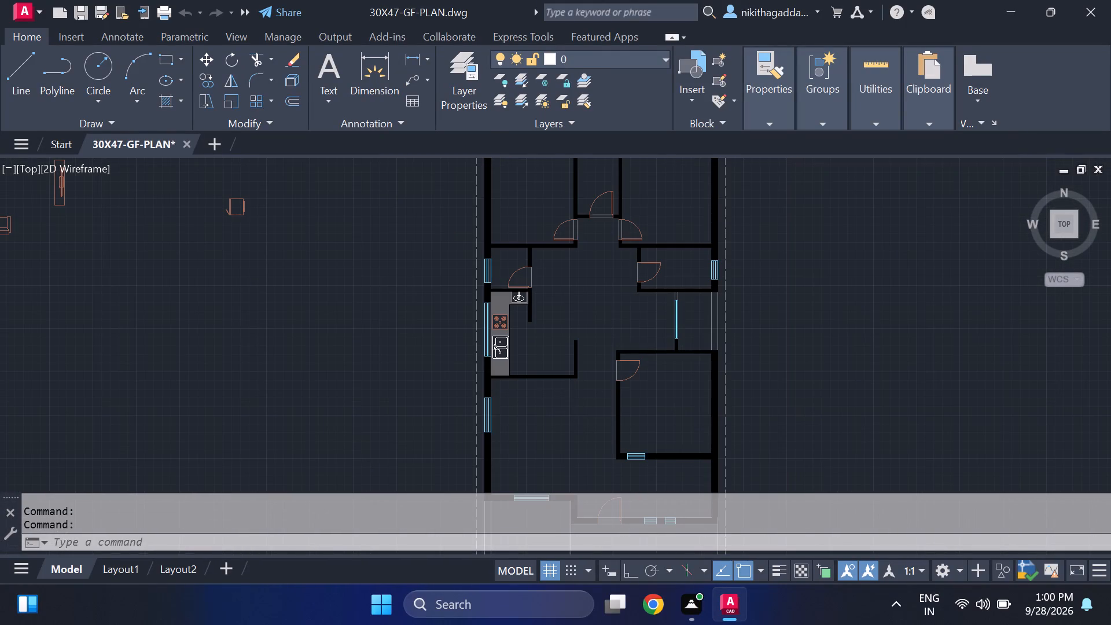
middle_click_drag(573, 399, 556, 465)
scroll(534, 356, "down", 1)
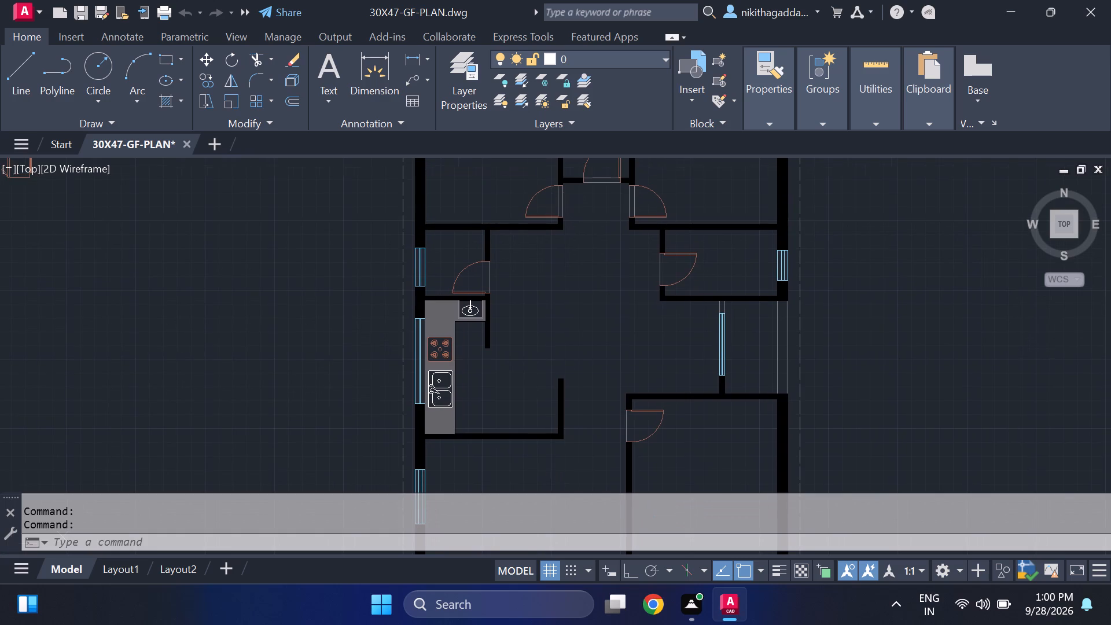
middle_click_drag(527, 321, 509, 381)
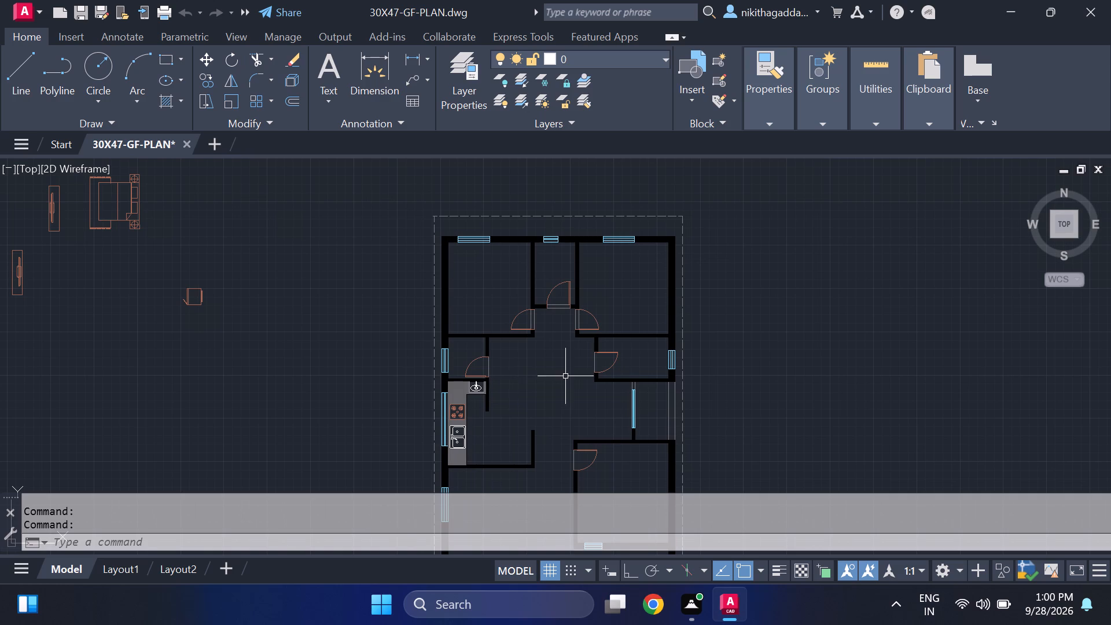
scroll(566, 376, "down", 3)
middle_click_drag(551, 400, 532, 350)
scroll(532, 343, "up", 2)
middle_click_drag(498, 299, 496, 321)
middle_click(498, 327)
middle_click(506, 343)
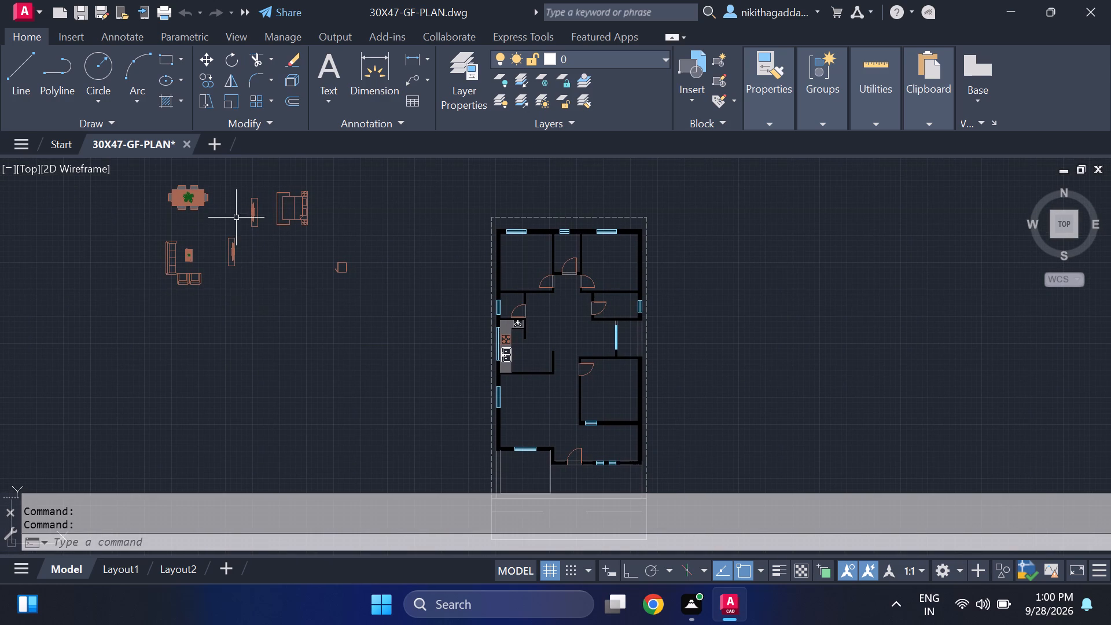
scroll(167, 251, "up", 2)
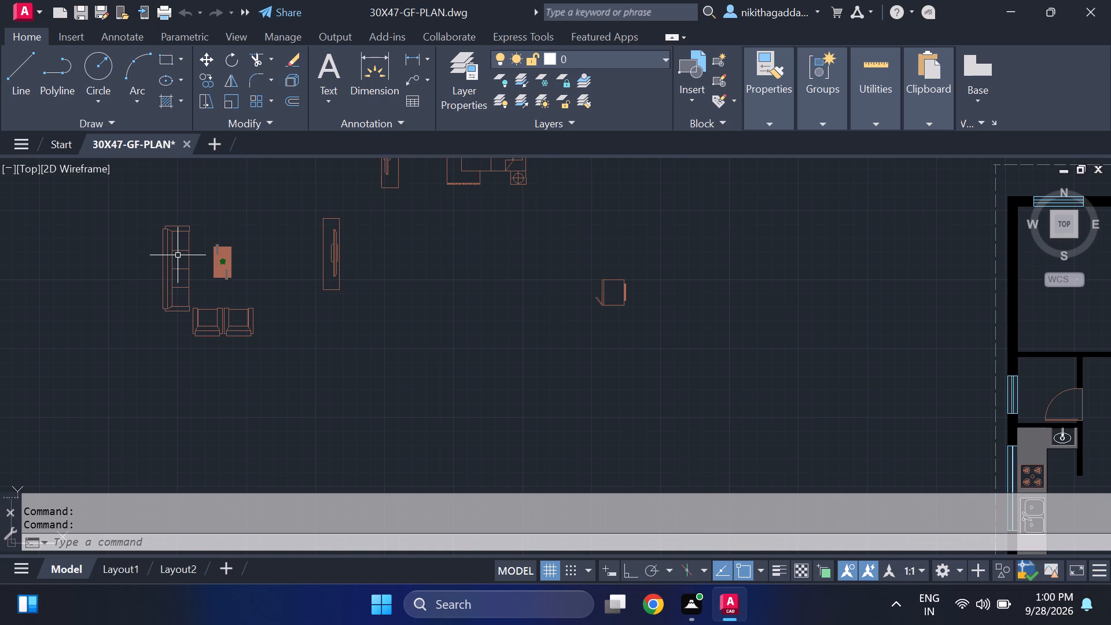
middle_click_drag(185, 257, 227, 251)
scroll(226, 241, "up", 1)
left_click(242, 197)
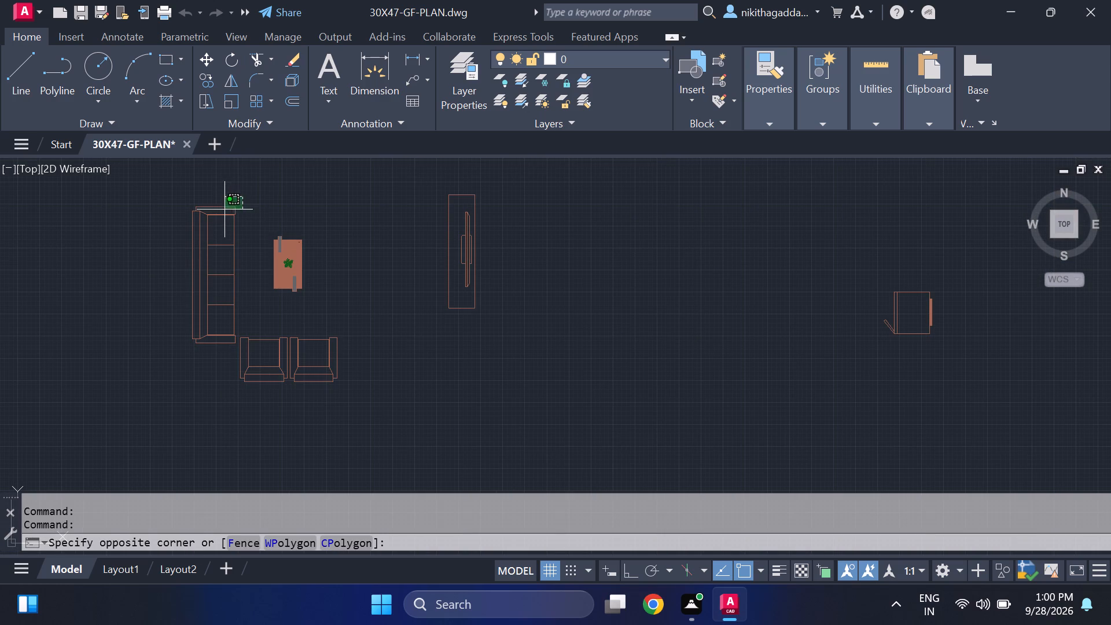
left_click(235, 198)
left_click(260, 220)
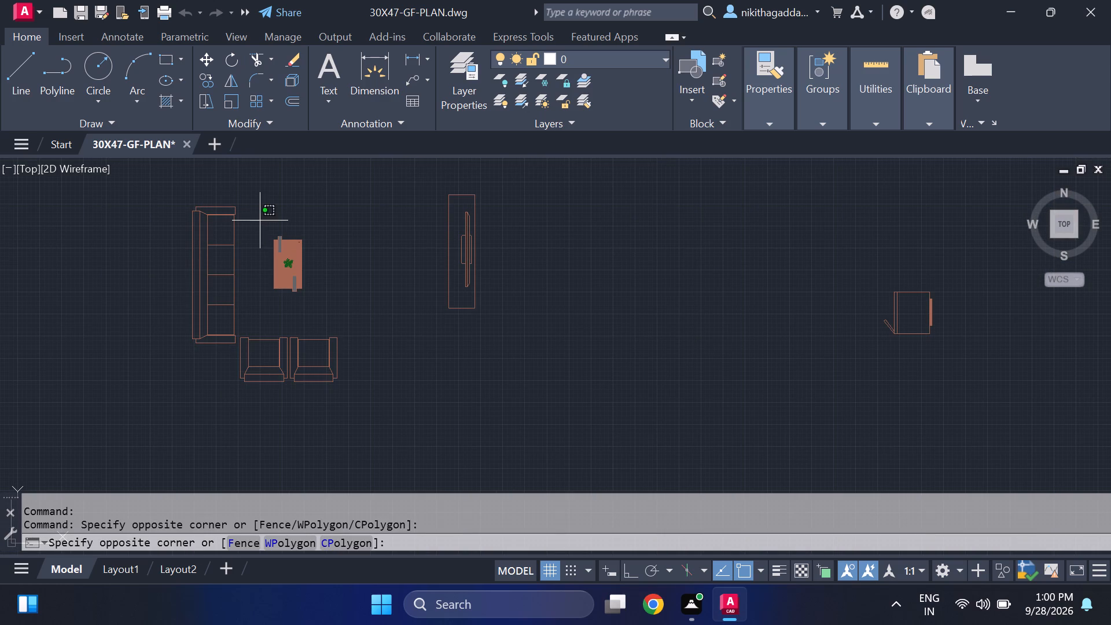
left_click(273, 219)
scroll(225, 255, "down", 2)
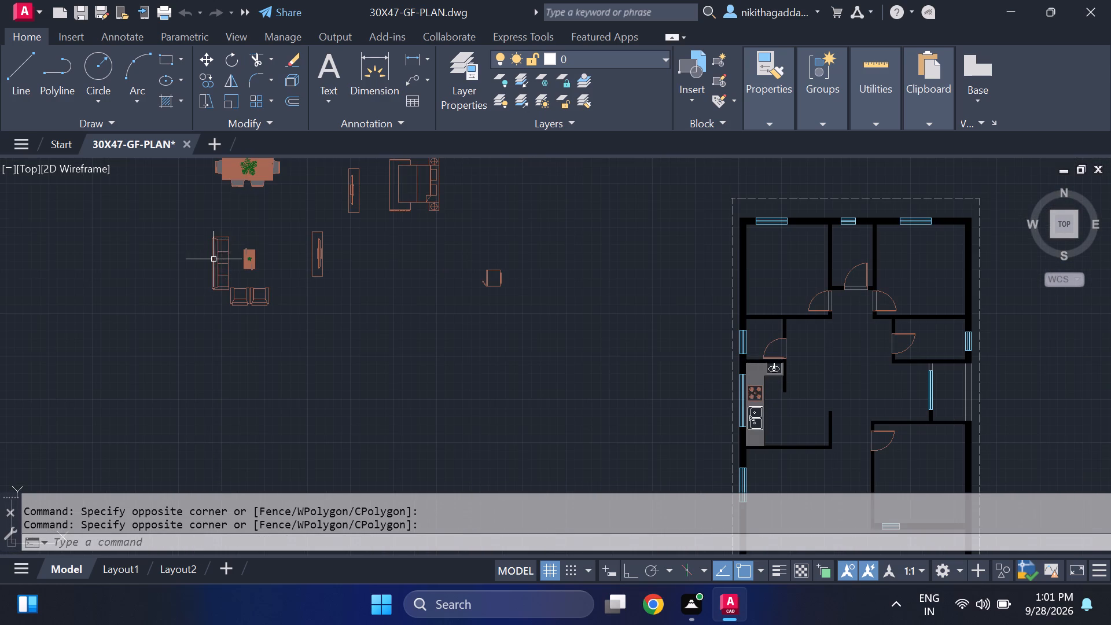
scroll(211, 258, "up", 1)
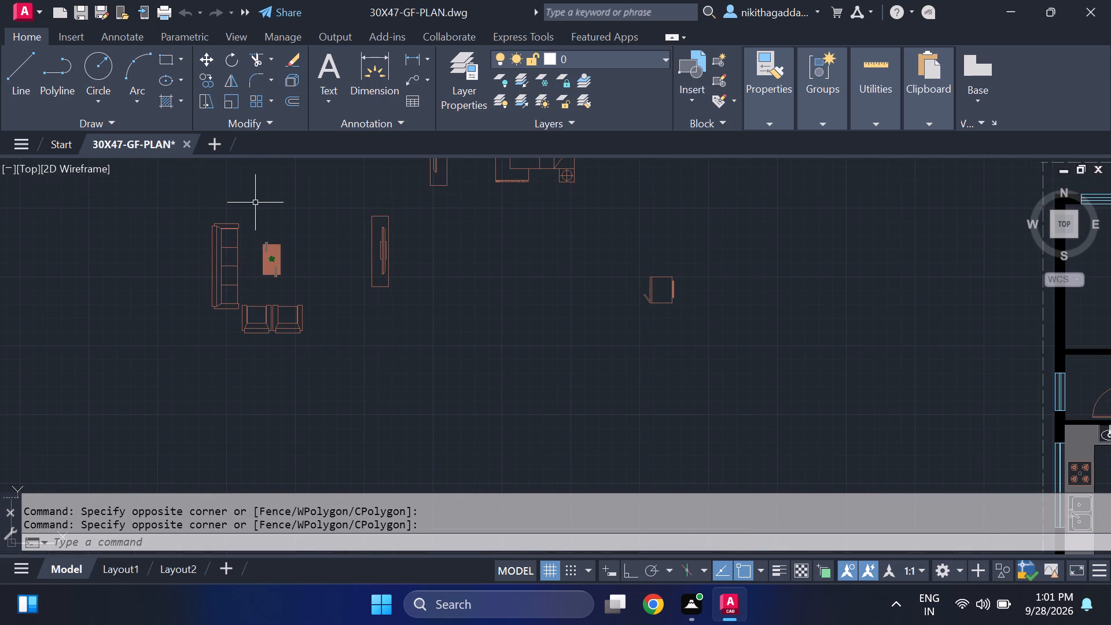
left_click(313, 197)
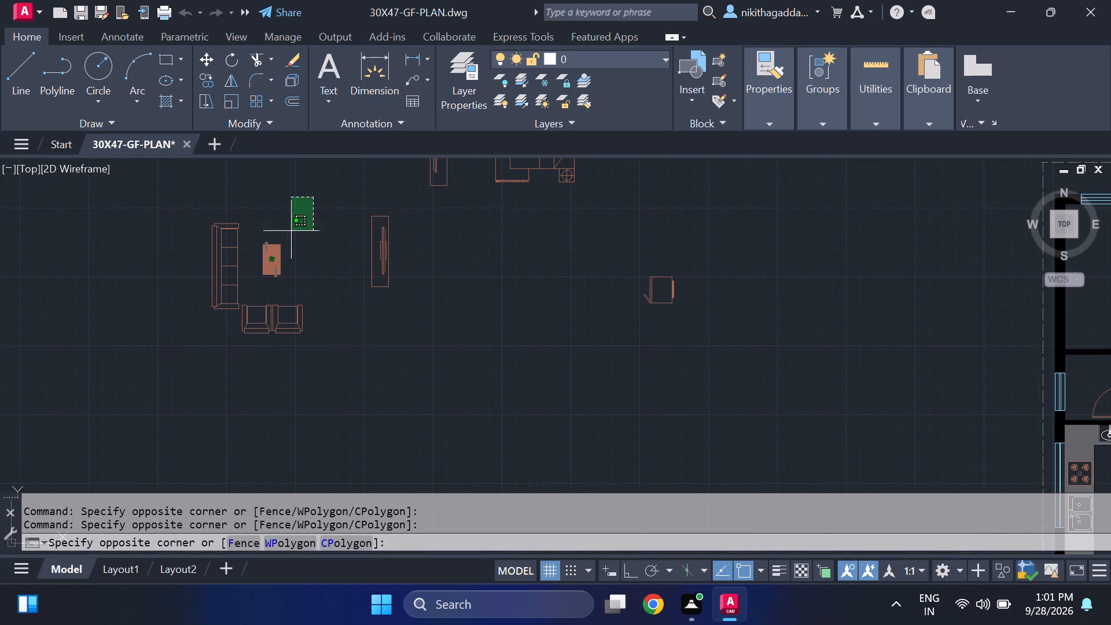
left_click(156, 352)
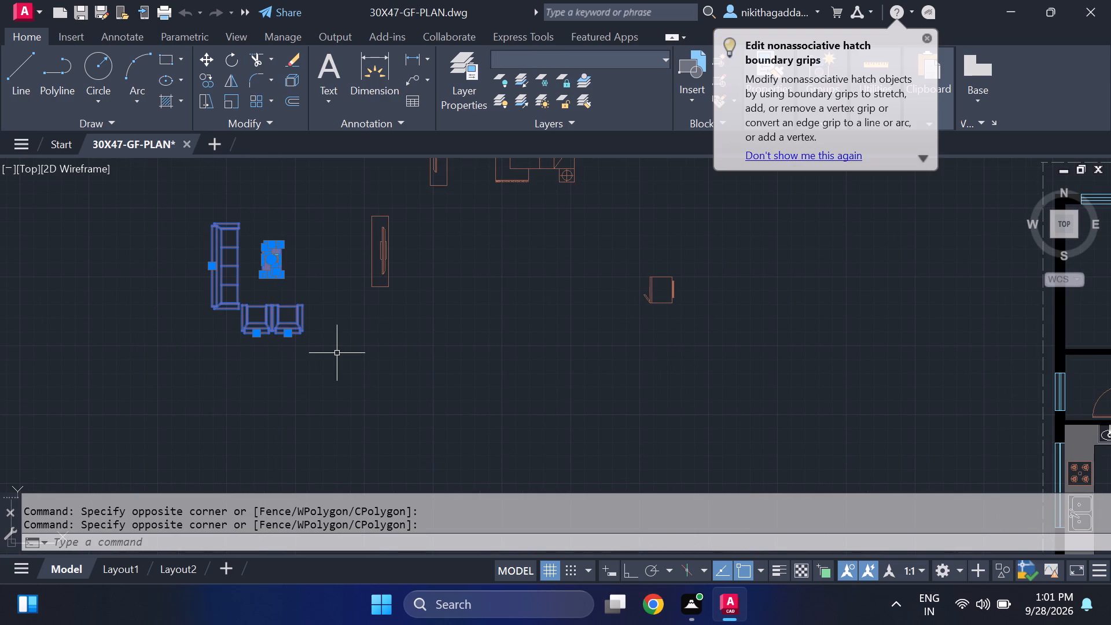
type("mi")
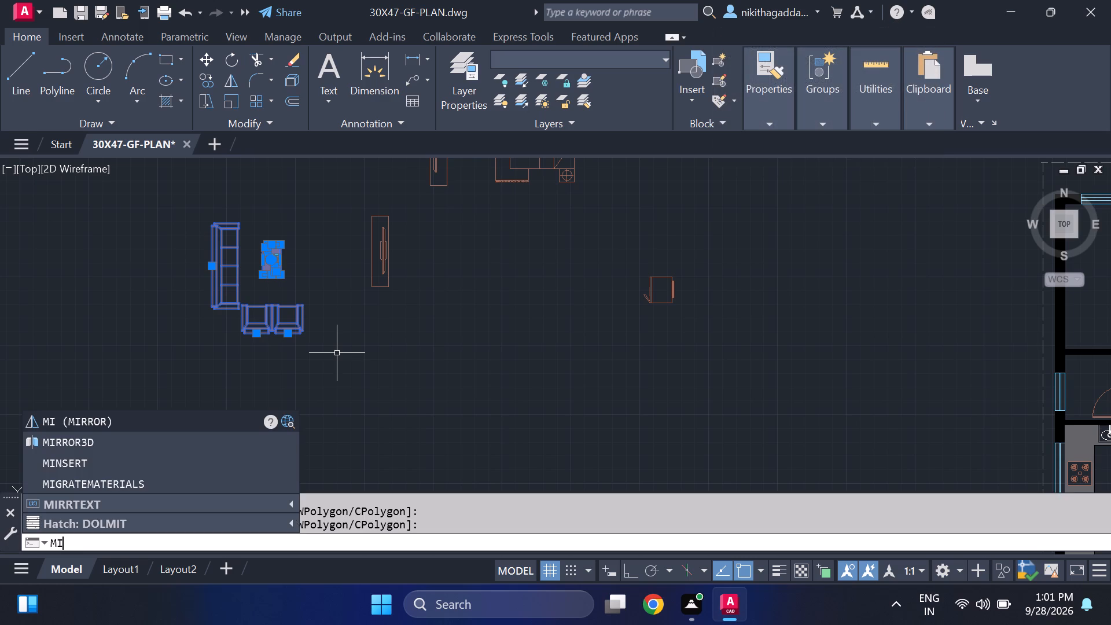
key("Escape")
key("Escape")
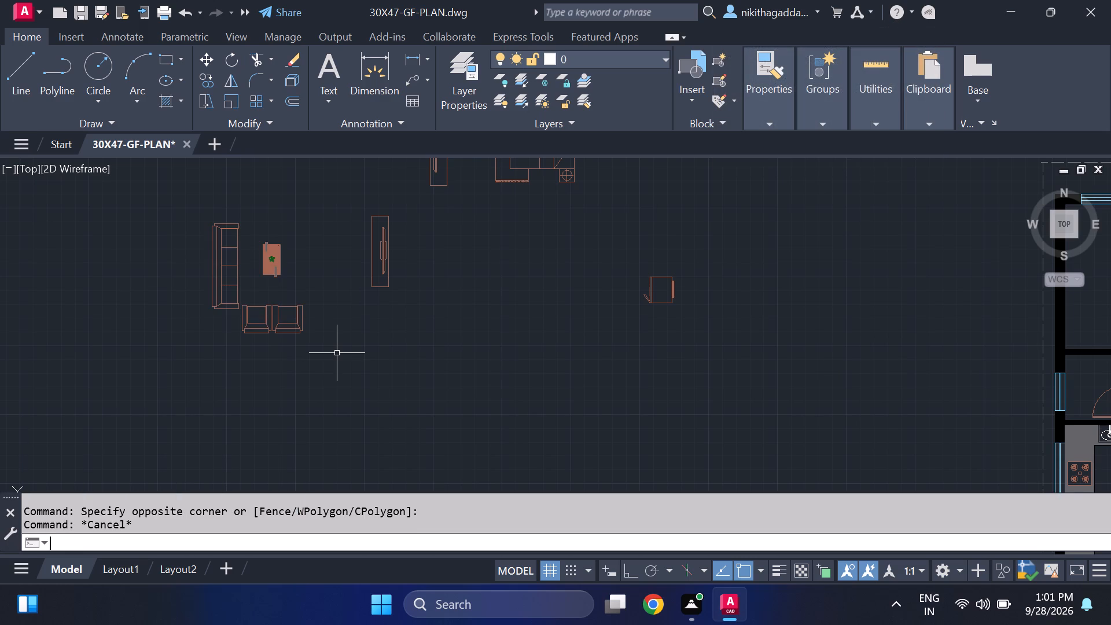
Mirror the long sofa, coffee table, two armchairs and TV unit across a vertical line beside the TV unit, keeping the originals.
left_click_drag(409, 198, 404, 203)
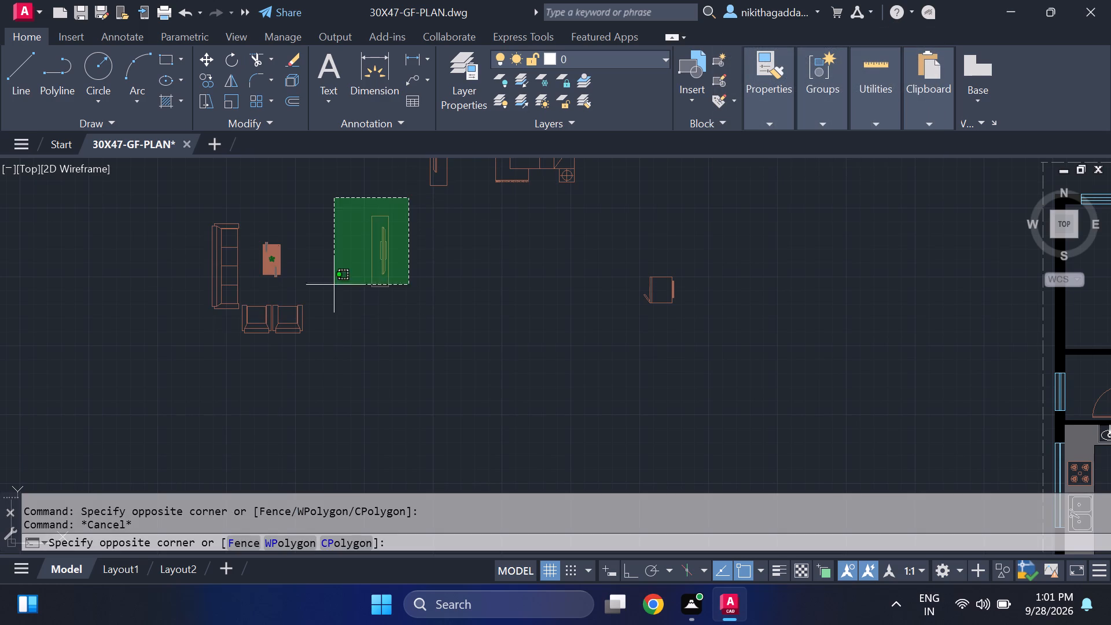
left_click(130, 394)
type("mi")
key("Return")
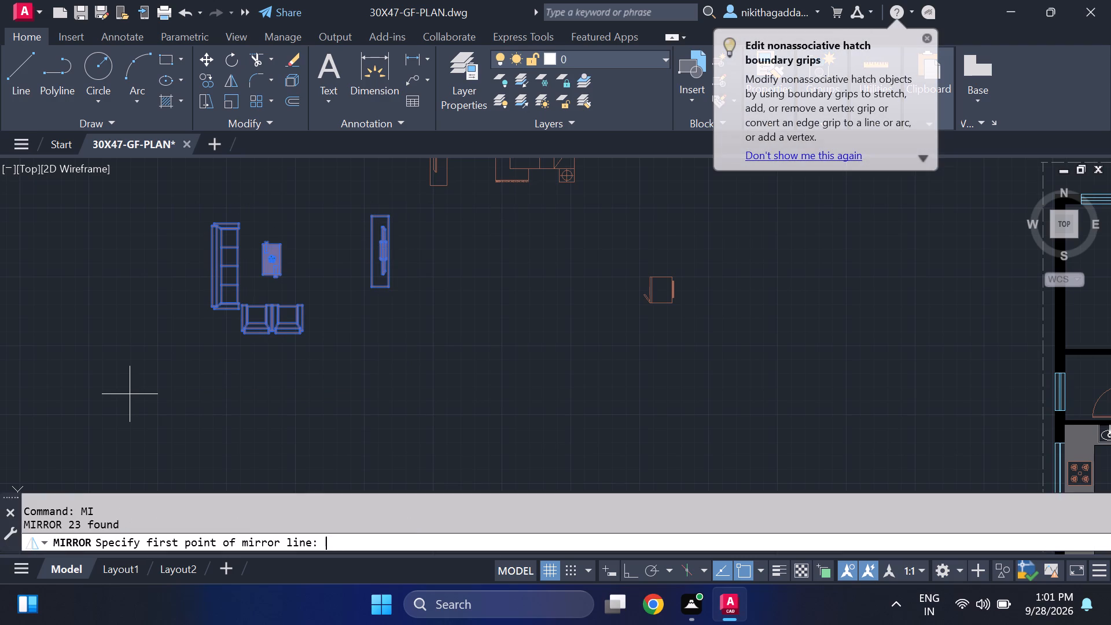
left_click(455, 211)
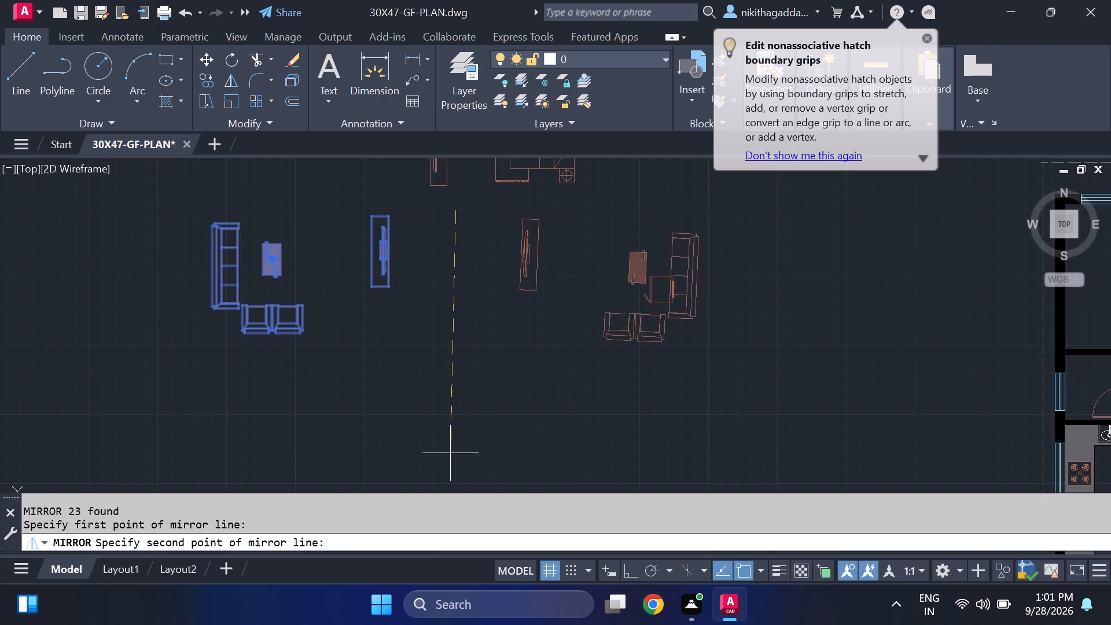
key("F8")
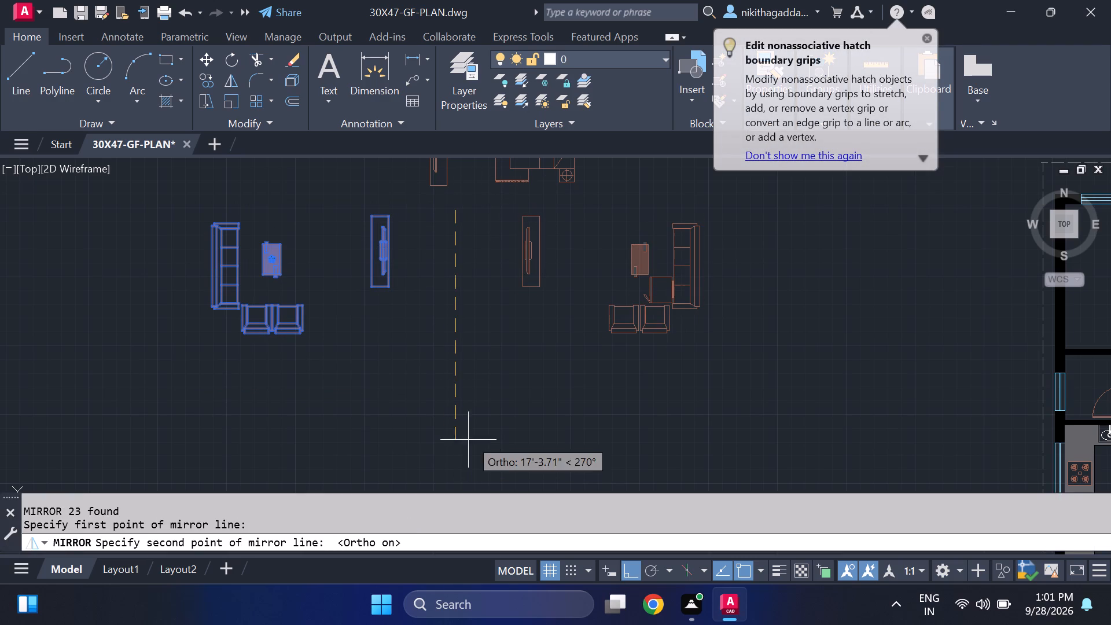
left_click(476, 434)
type("no")
key("Return")
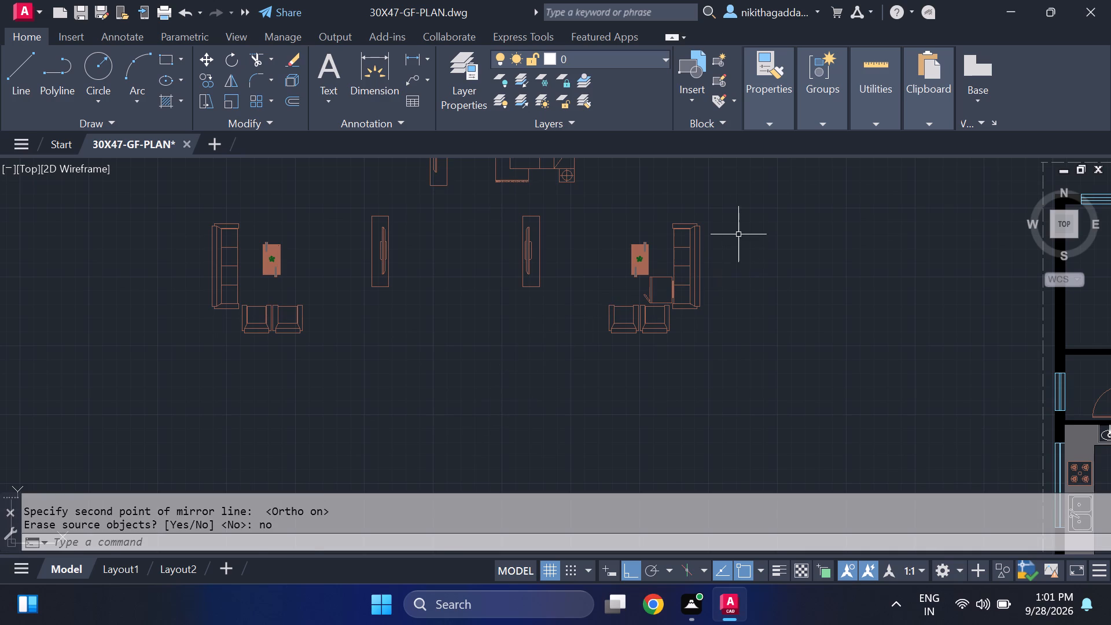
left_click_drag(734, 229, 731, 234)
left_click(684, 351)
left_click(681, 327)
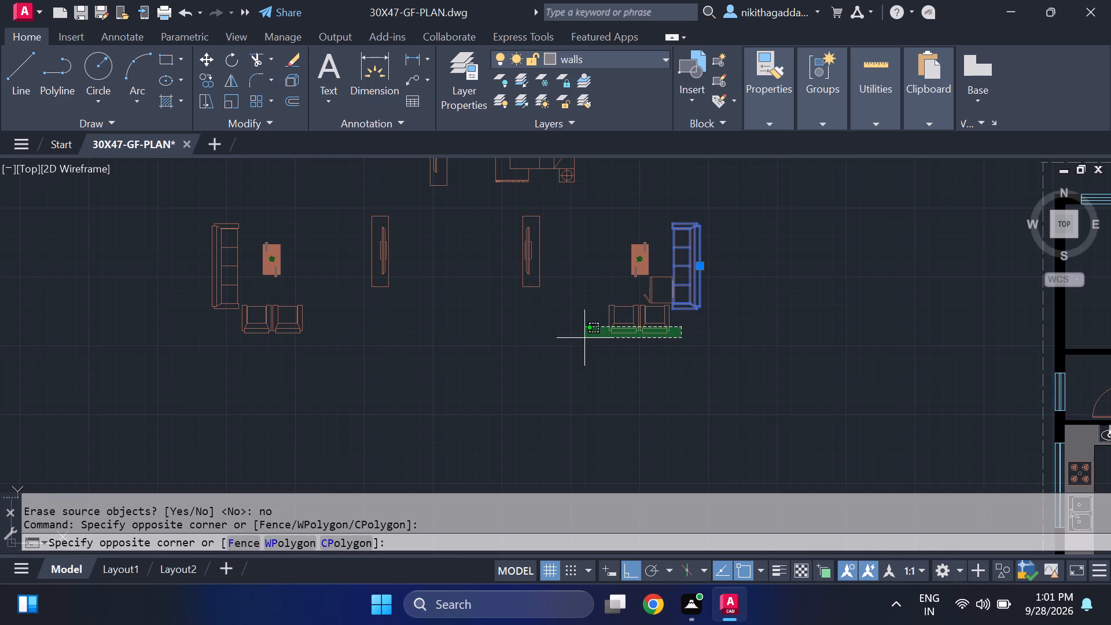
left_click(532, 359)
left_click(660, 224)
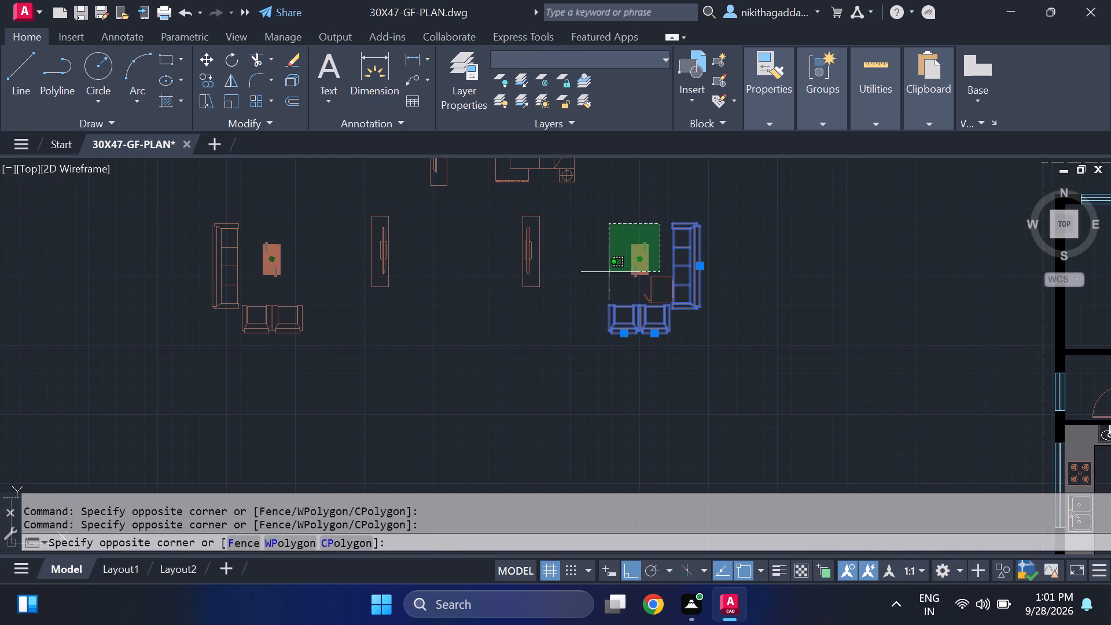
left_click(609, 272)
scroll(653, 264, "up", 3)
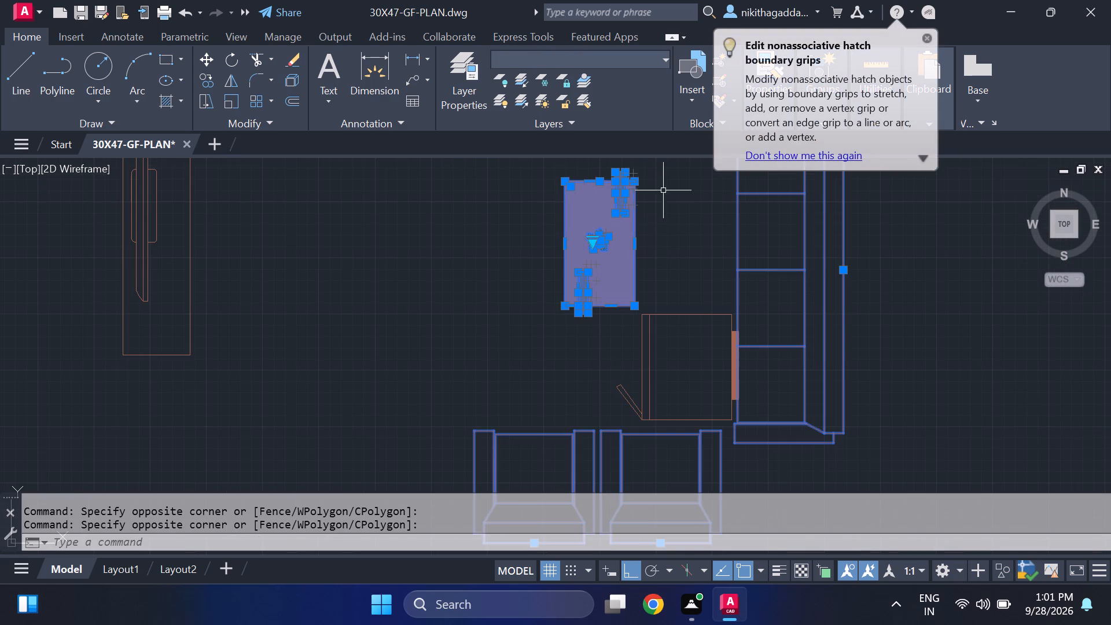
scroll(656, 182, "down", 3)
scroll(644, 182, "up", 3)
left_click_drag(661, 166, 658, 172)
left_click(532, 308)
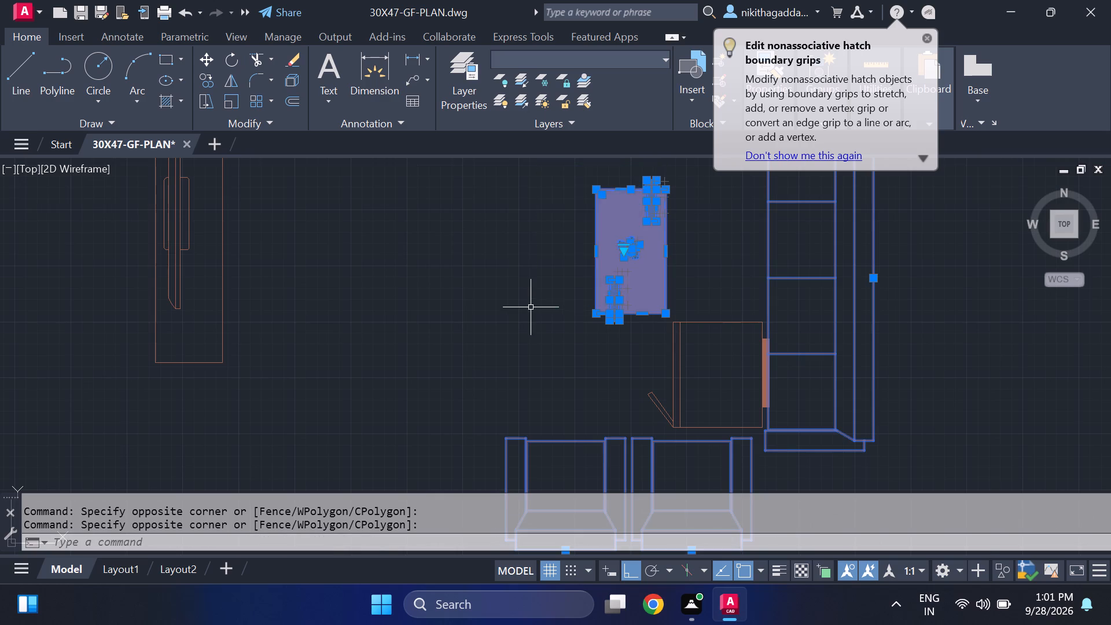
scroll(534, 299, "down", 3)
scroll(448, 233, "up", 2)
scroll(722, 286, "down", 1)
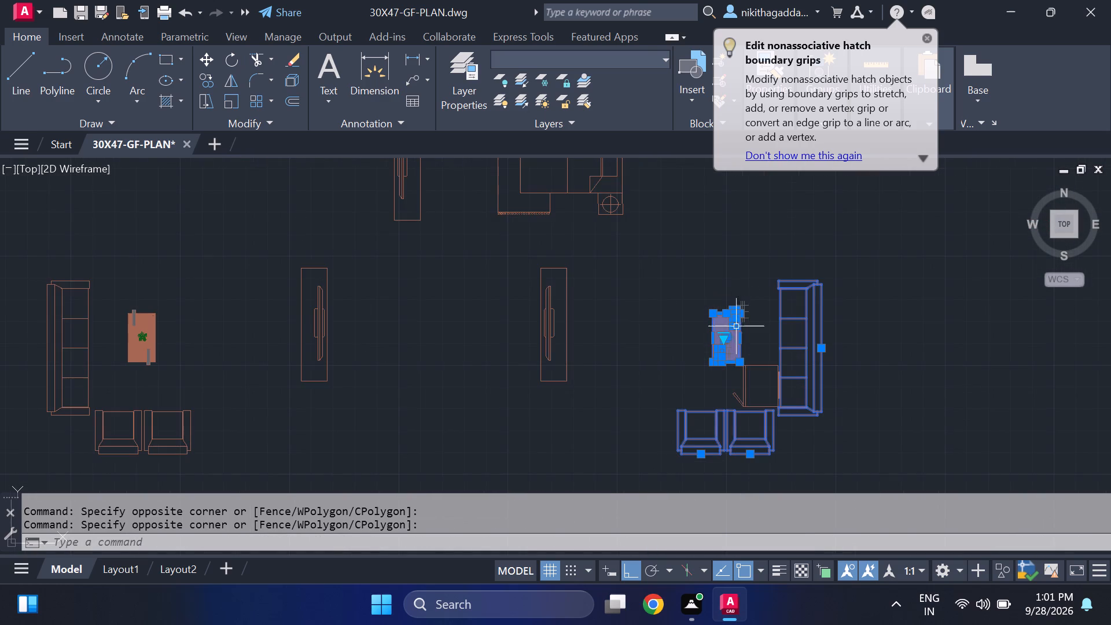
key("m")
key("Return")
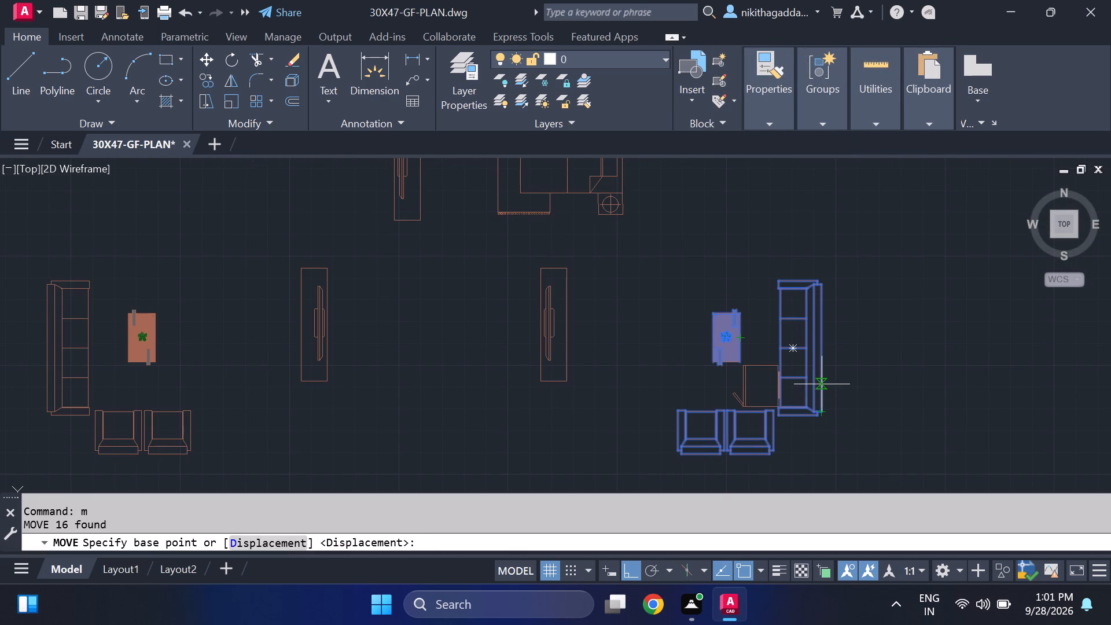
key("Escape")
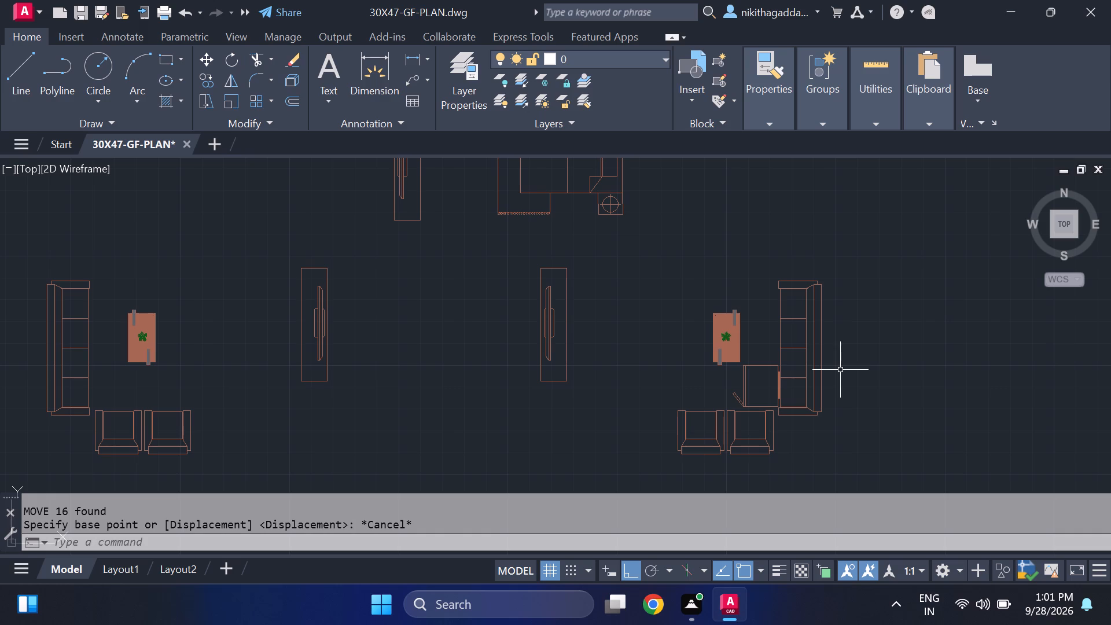
Move the mirrored long sofa by its upper back corner into the living room, with its back close to the front bedroom's wall.
left_click(841, 311)
left_click(784, 360)
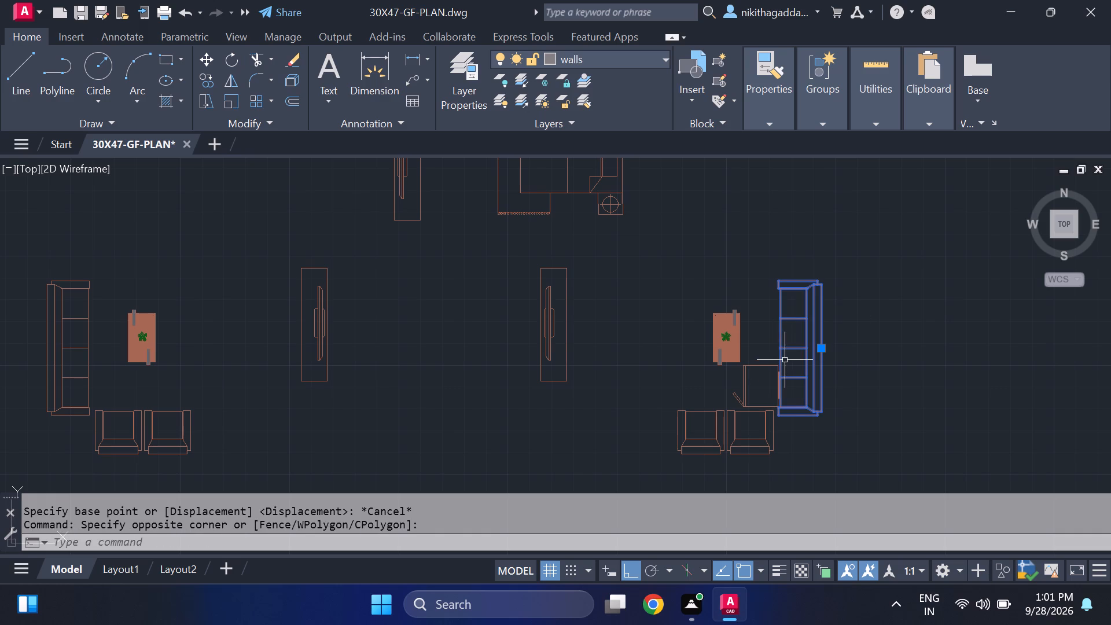
key("m")
key("Return")
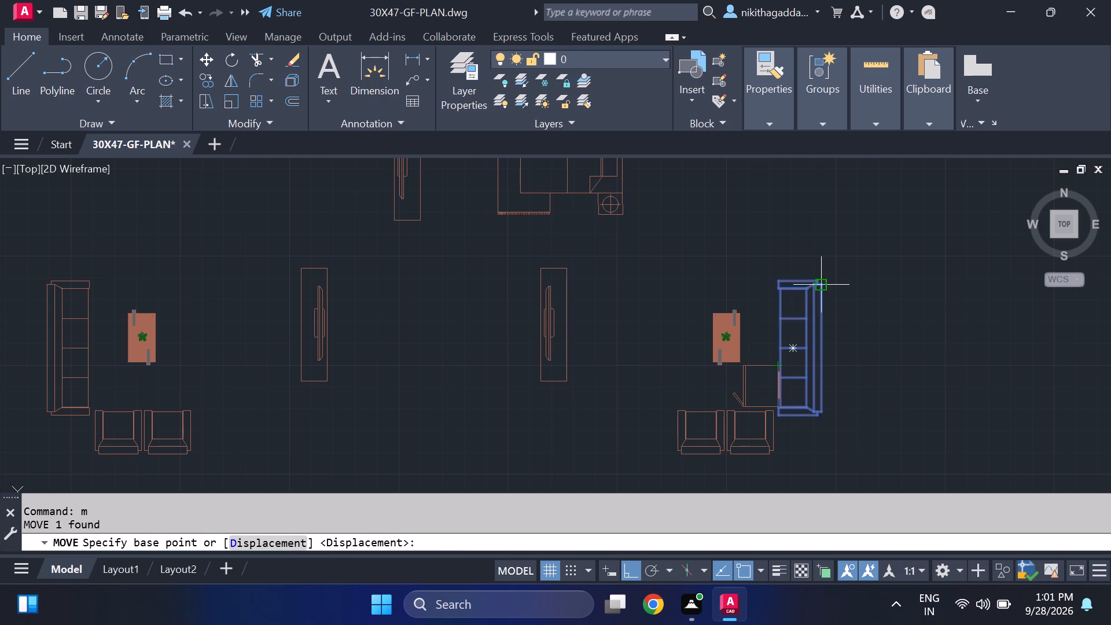
left_click(823, 285)
scroll(885, 381, "down", 3)
key("F8")
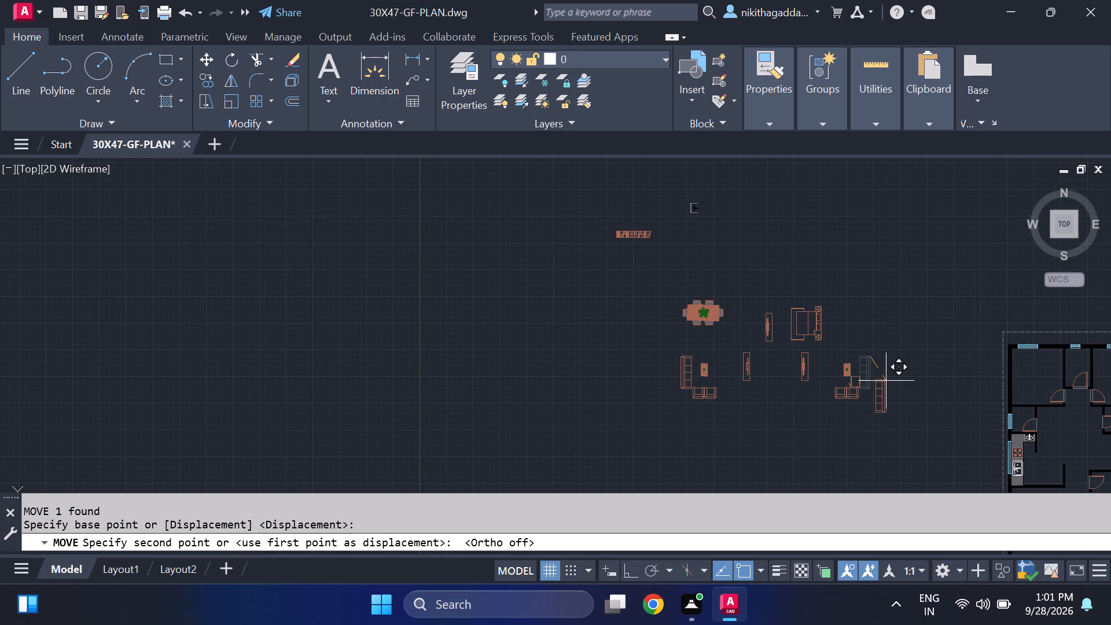
middle_click_drag(875, 381, 594, 311)
middle_click_drag(800, 410, 793, 405)
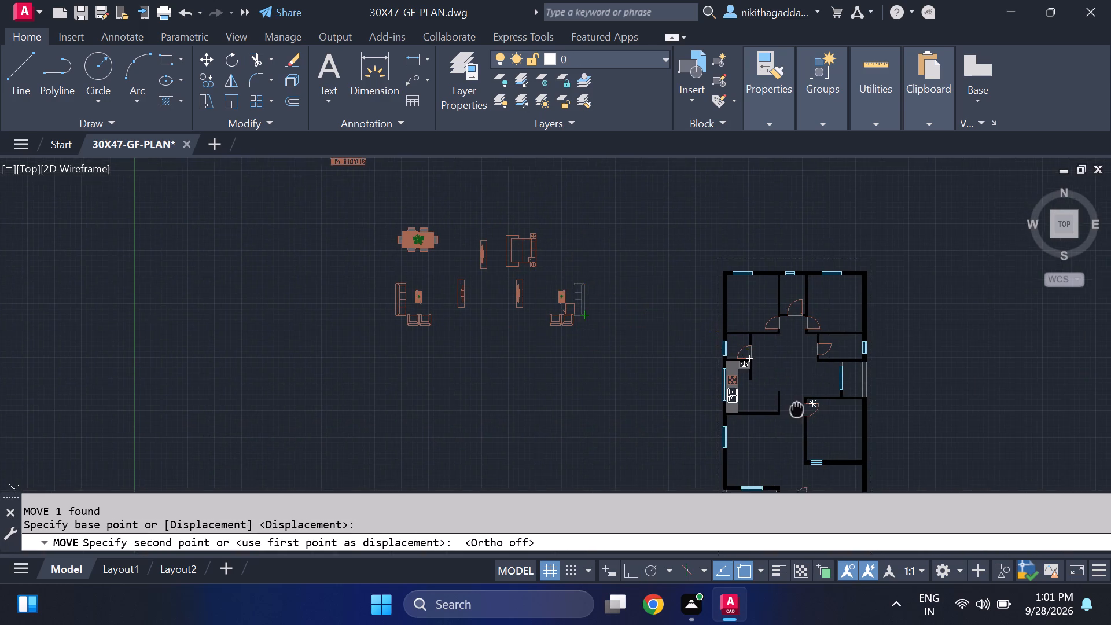
middle_click_drag(793, 405, 694, 312)
scroll(701, 353, "up", 3)
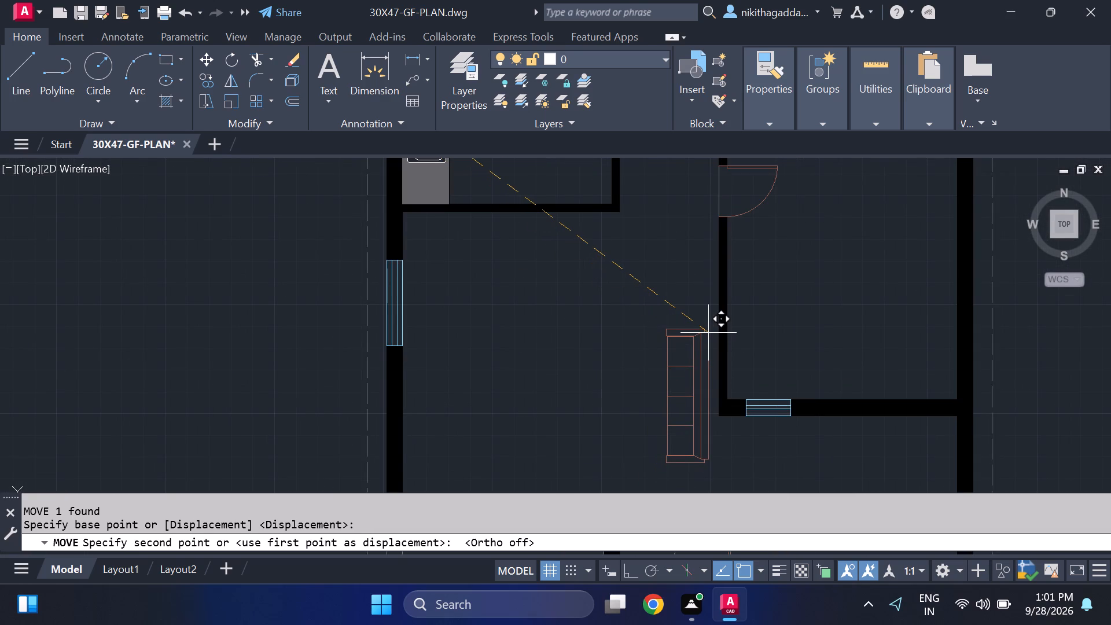
left_click(708, 333)
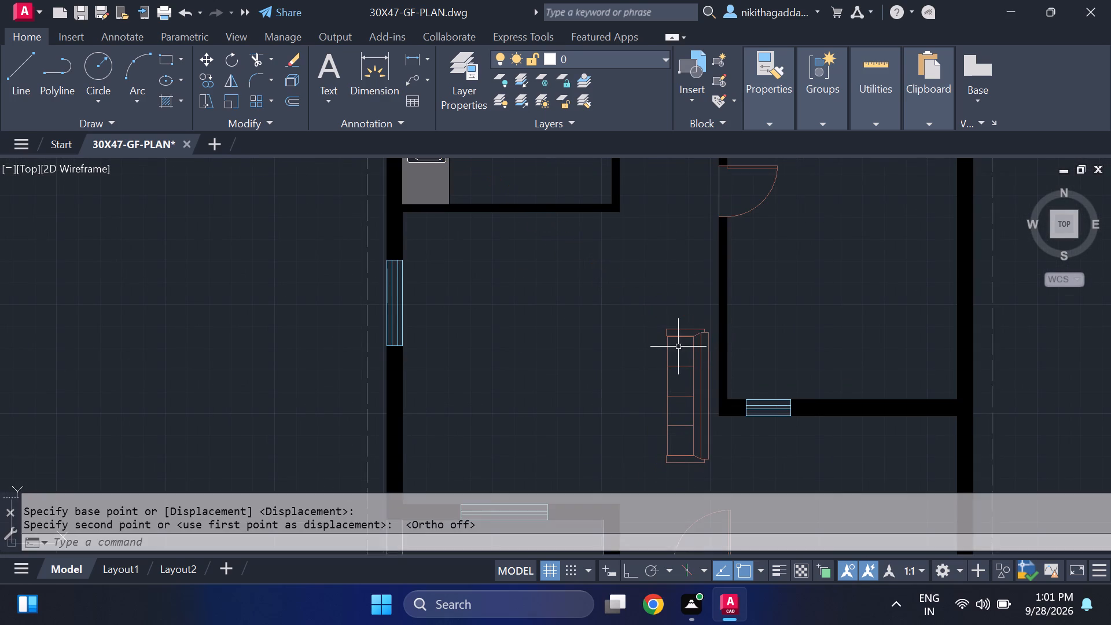
Mirror the front-row armchair of the mirrored sofa set across a horizontal line just above it, keeping the original.
scroll(675, 347, "down", 4)
scroll(528, 353, "up", 2)
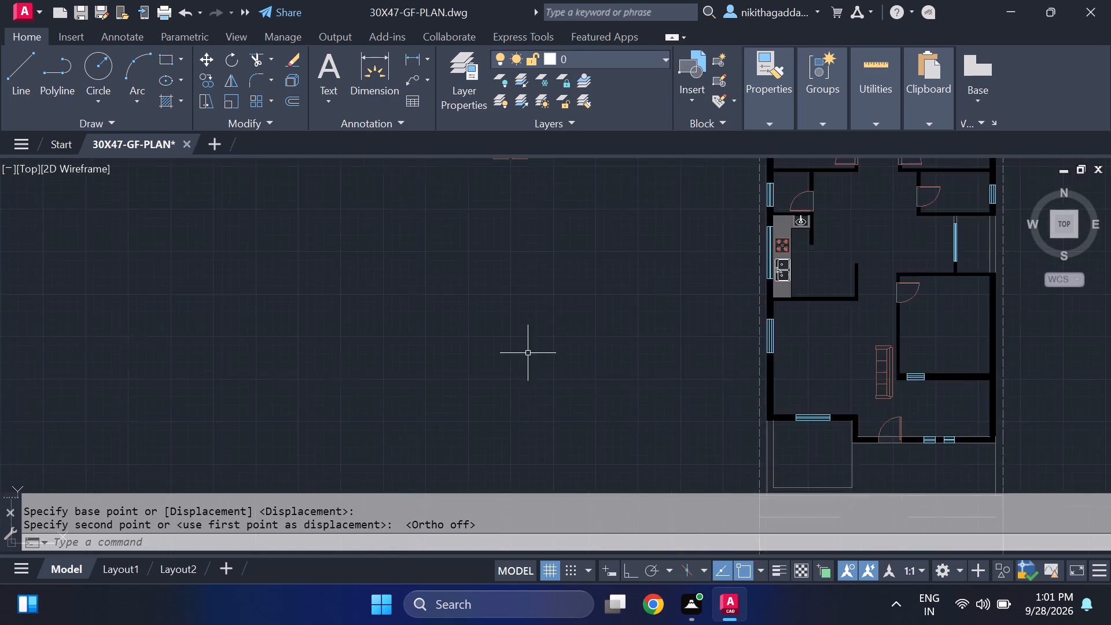
scroll(528, 353, "up", 1)
scroll(572, 356, "down", 2)
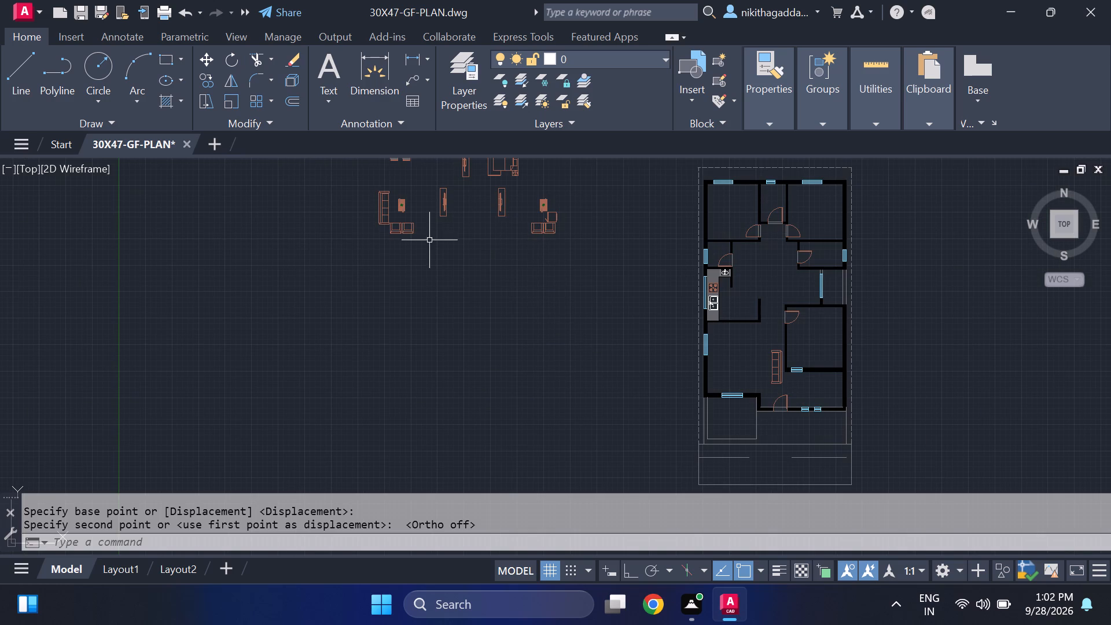
scroll(560, 208, "up", 2)
scroll(511, 229, "up", 2)
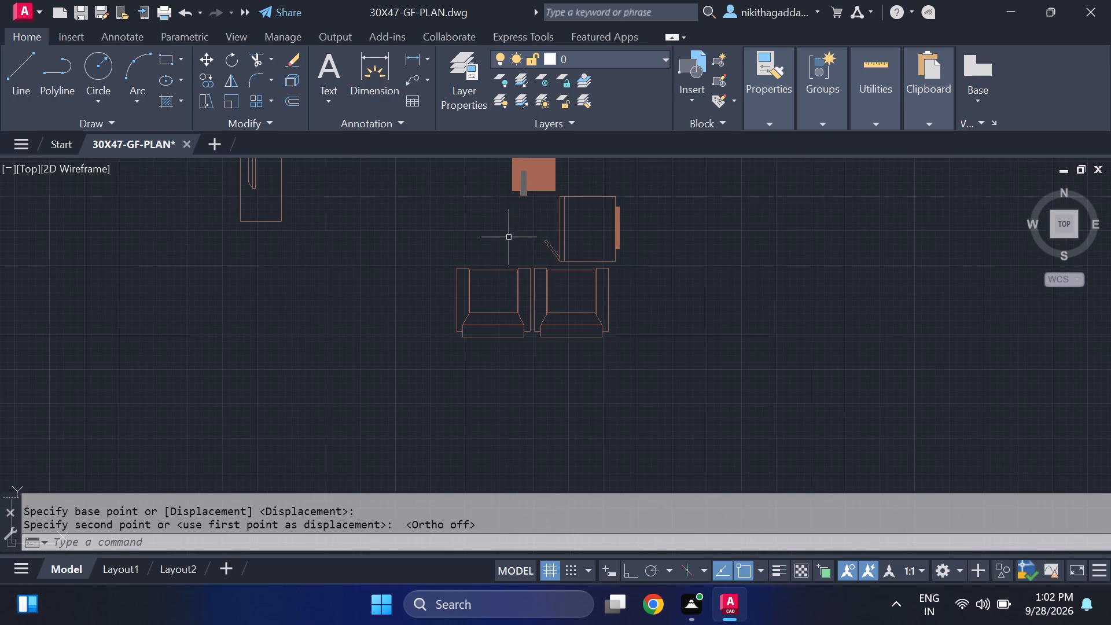
left_click(514, 255)
left_click(432, 319)
type("mi")
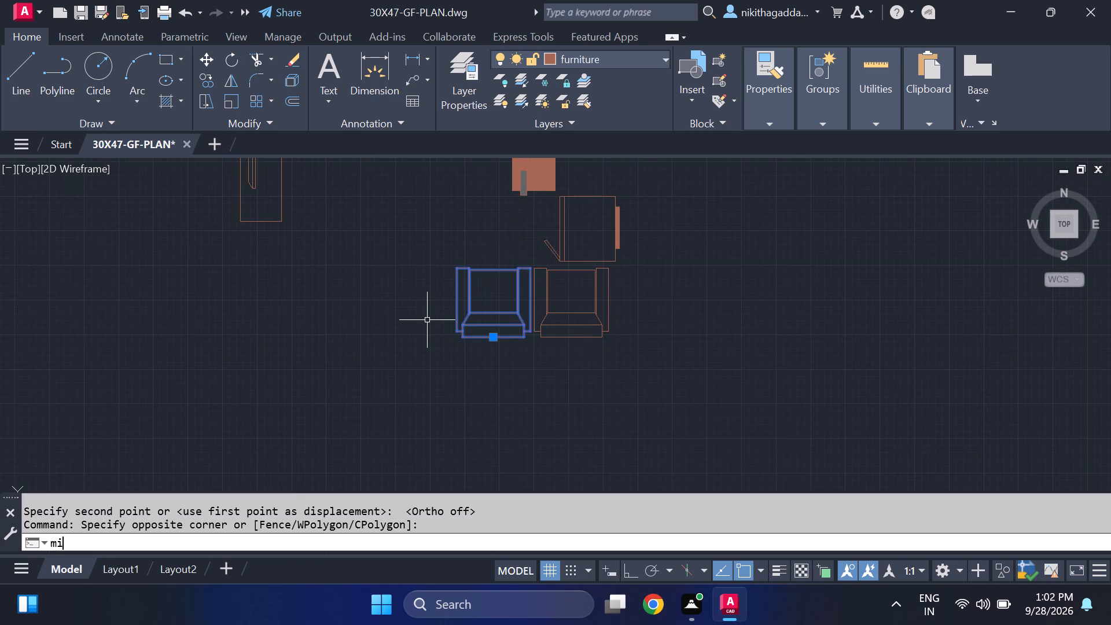
key("Return")
left_click(347, 247)
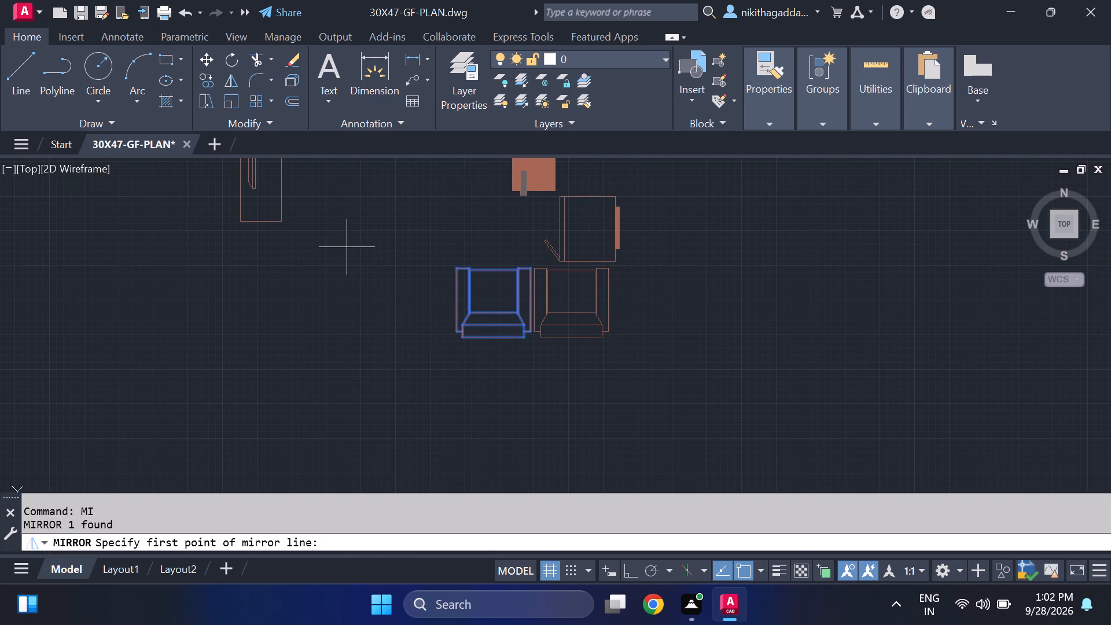
key("F8")
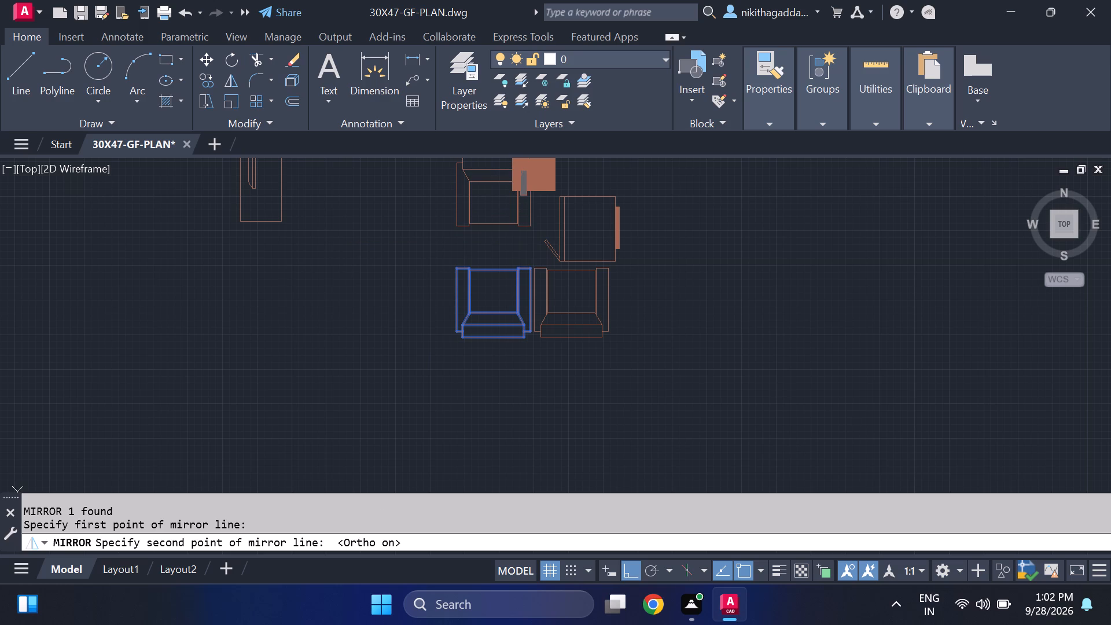
left_click(529, 243)
type("no")
key("Return")
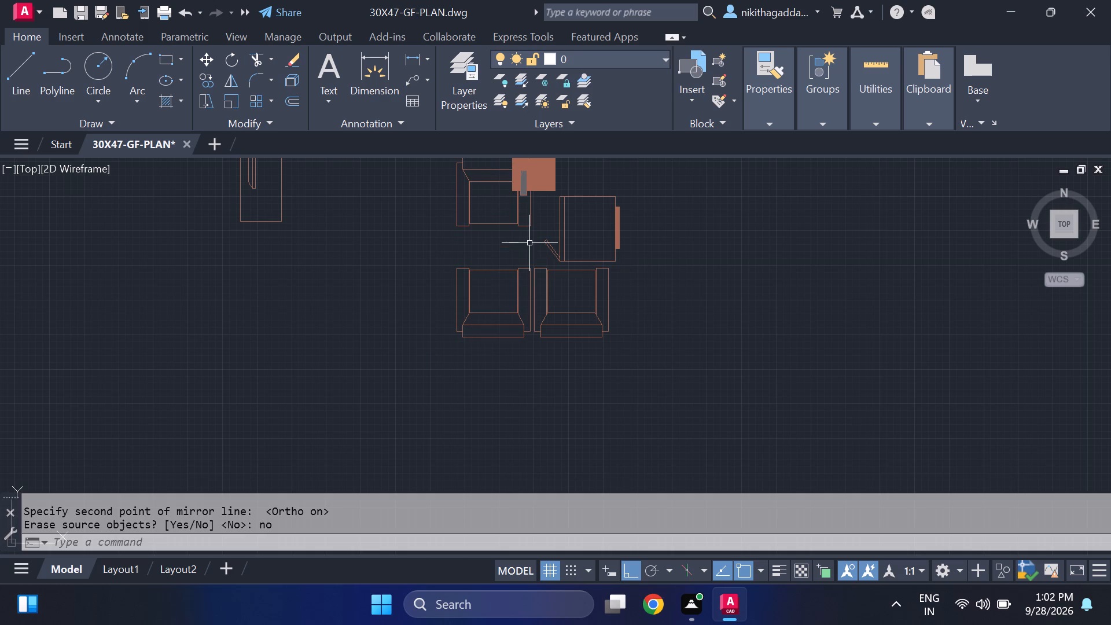
Move the flipped armchair by its seat centre into the living room, at the upper inner corner of the long sofa.
left_click(533, 200)
left_click(488, 229)
key("m")
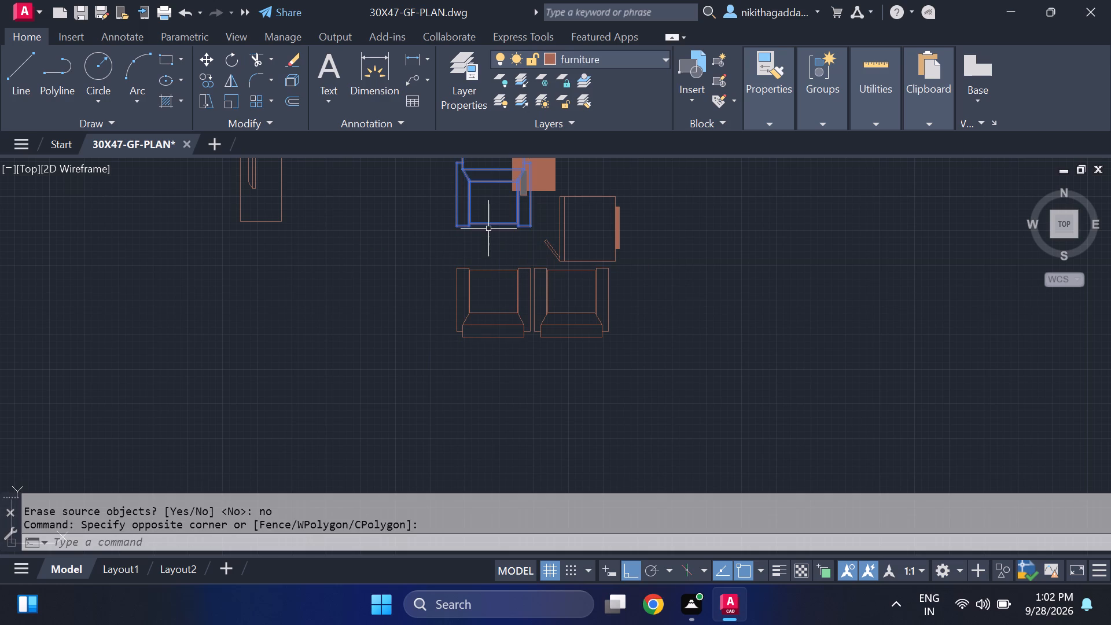
key("Return")
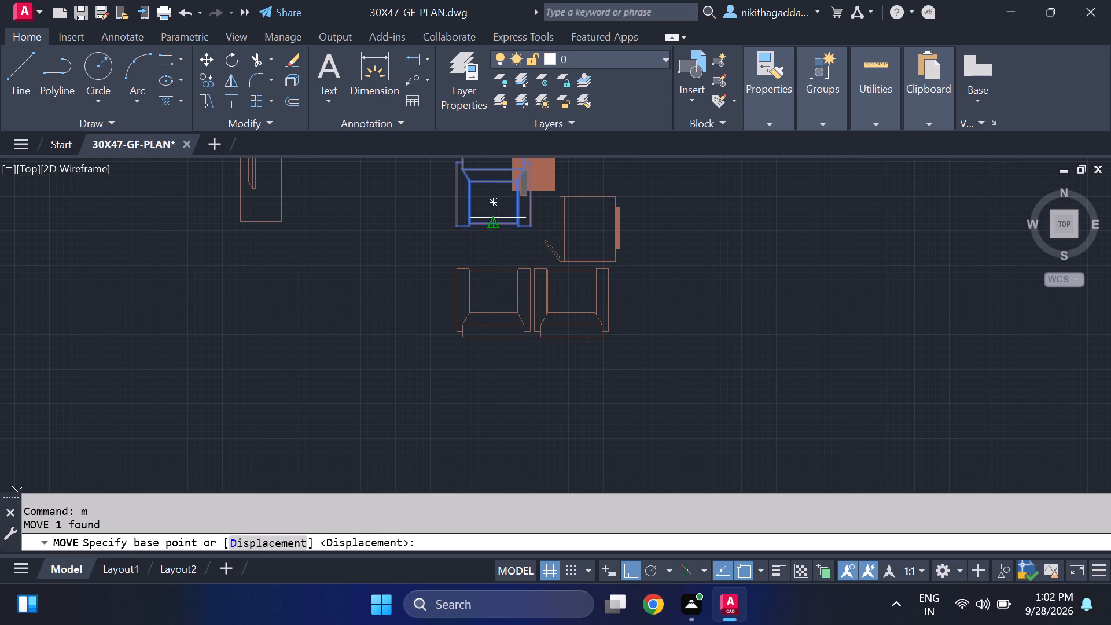
left_click(493, 203)
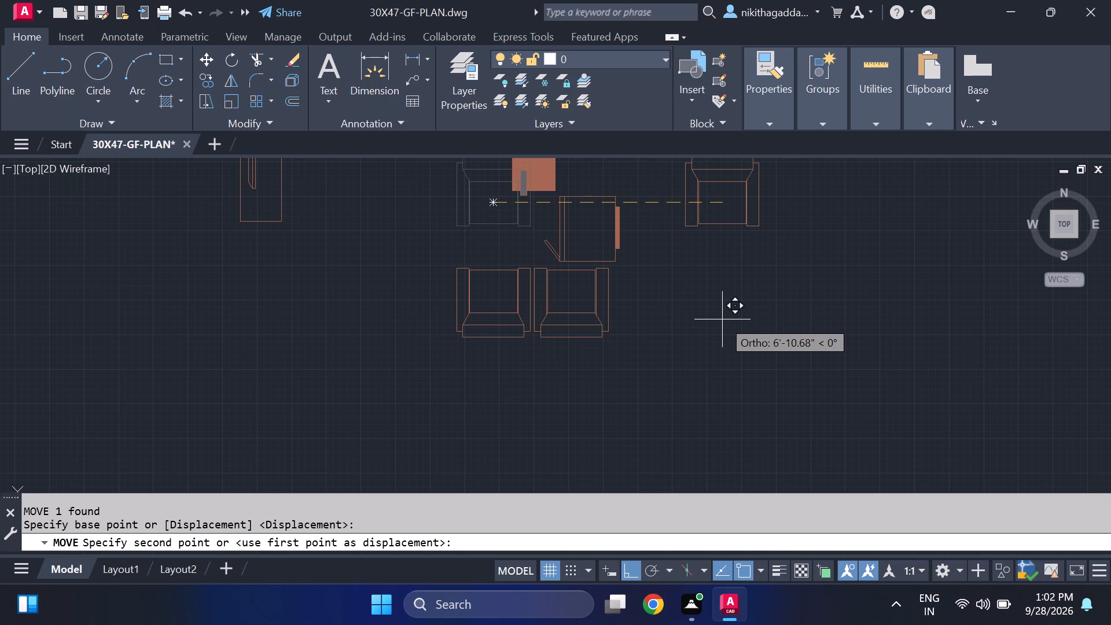
key("F8")
scroll(722, 319, "down", 4)
middle_click_drag(891, 437, 634, 289)
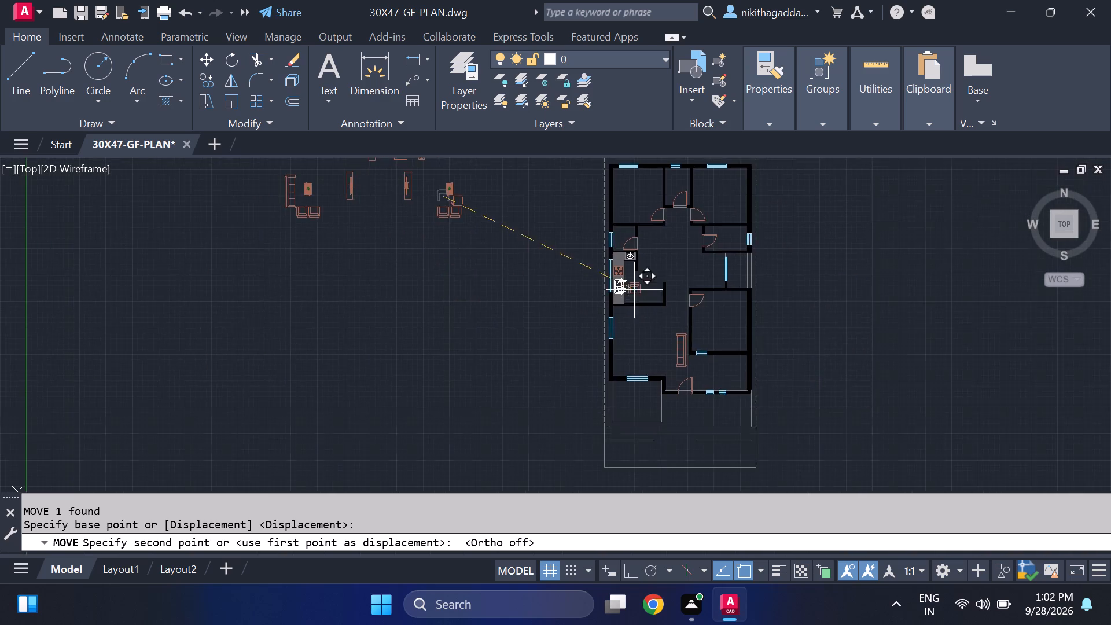
scroll(686, 325, "up", 3)
scroll(642, 340, "up", 2)
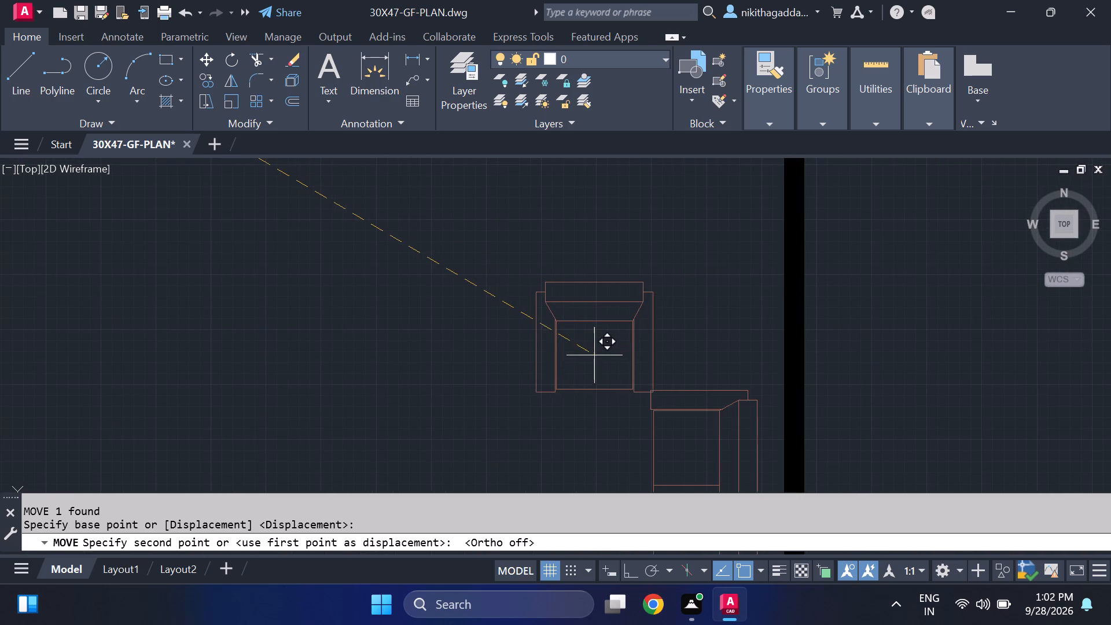
left_click(593, 354)
Copy the living room armchair horizontally so the copy sits side by side with it, above the long sofa's upper end.
scroll(568, 360, "down", 5)
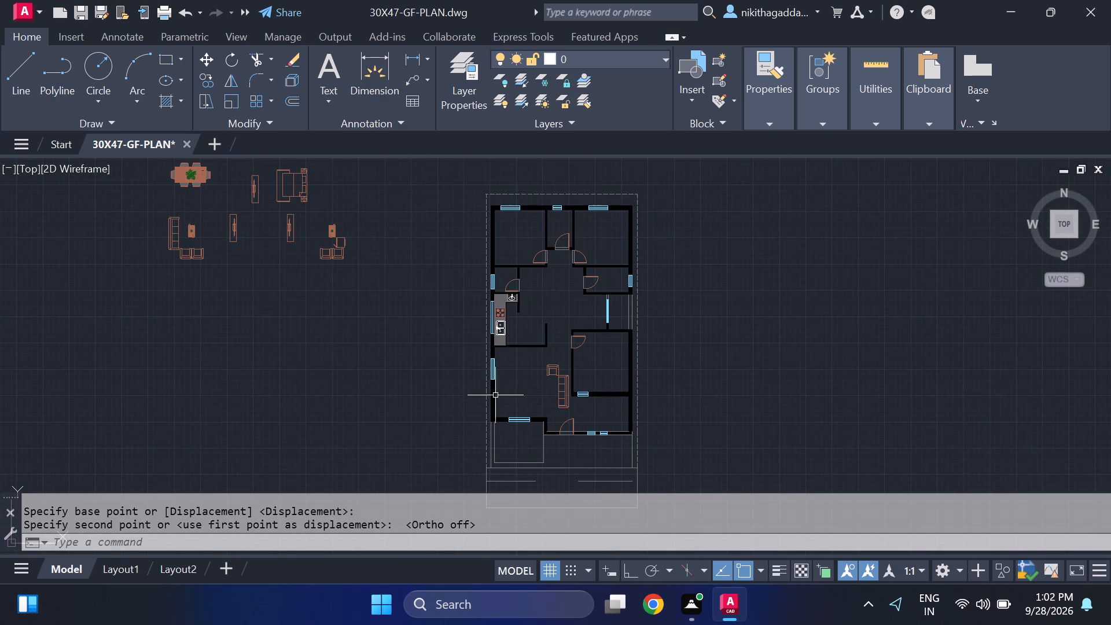
scroll(582, 345, "up", 3)
middle_click_drag(528, 389, 753, 276)
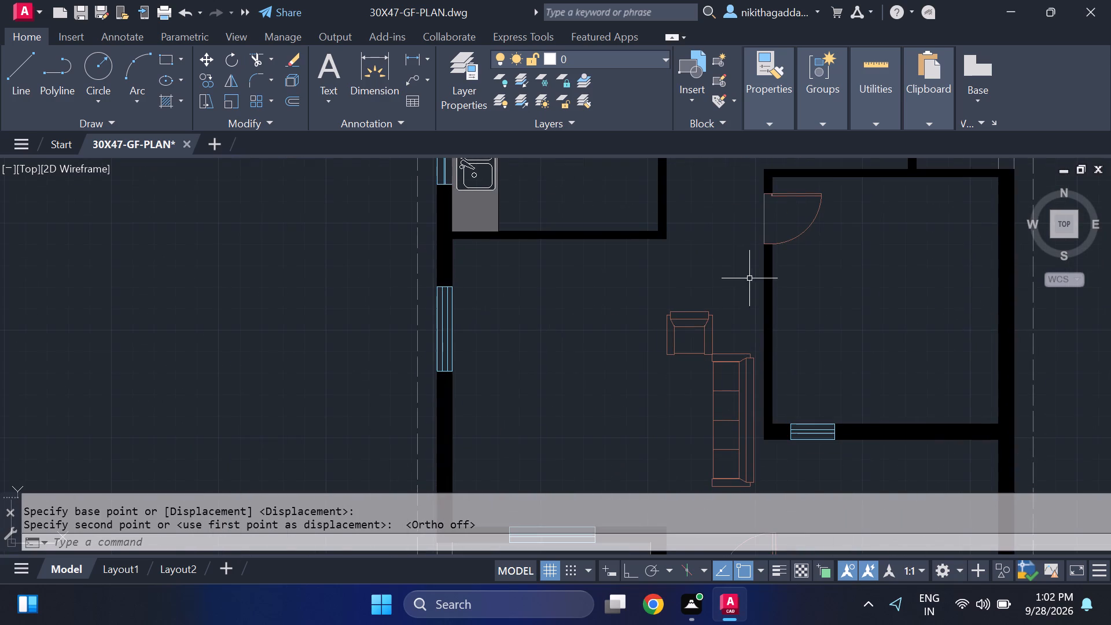
scroll(709, 311, "up", 1)
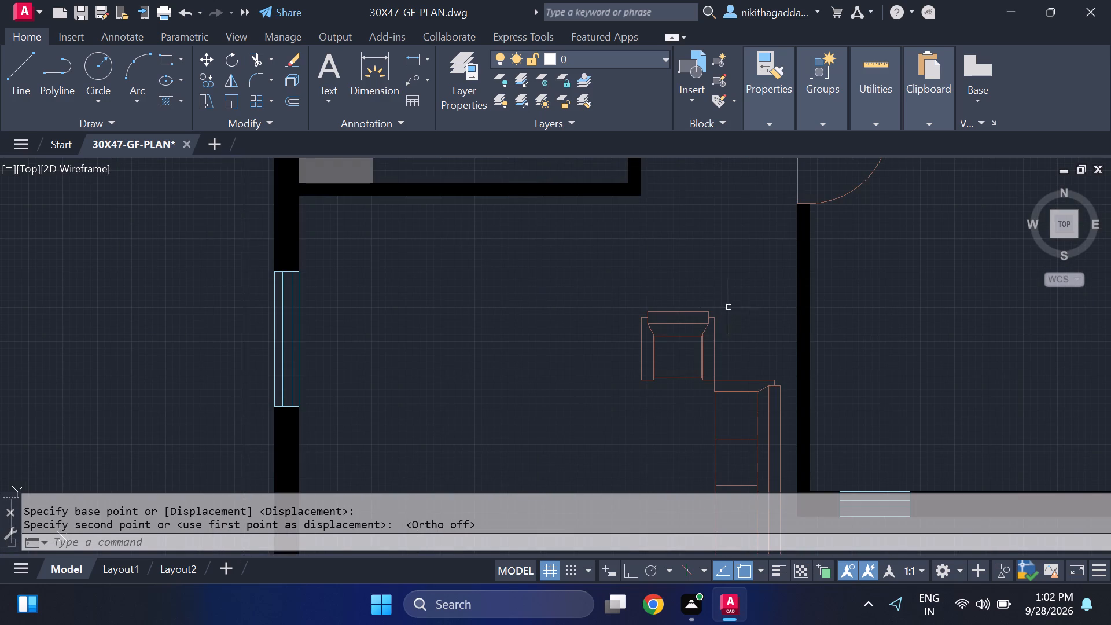
left_click(729, 307)
left_click(660, 354)
type("co")
key("Return")
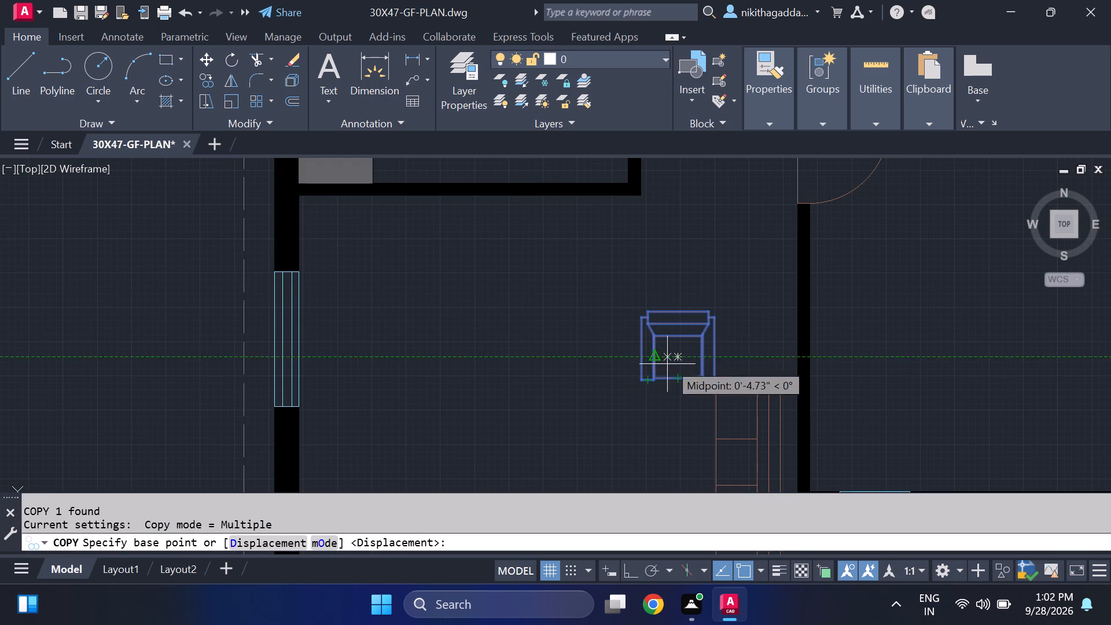
left_click(680, 350)
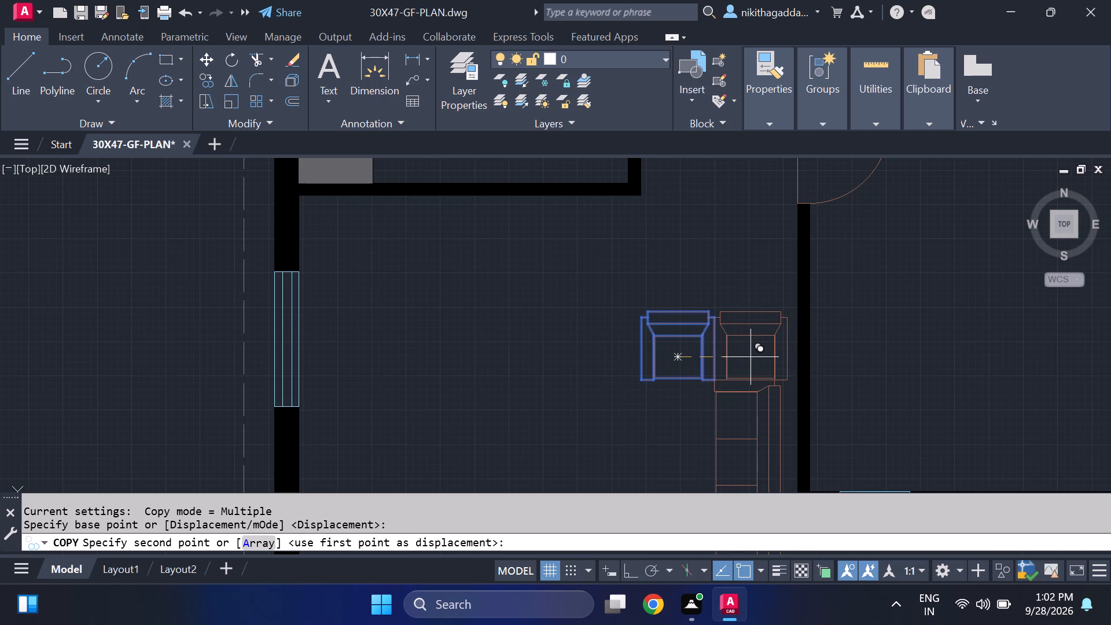
left_click(751, 357)
key("Escape")
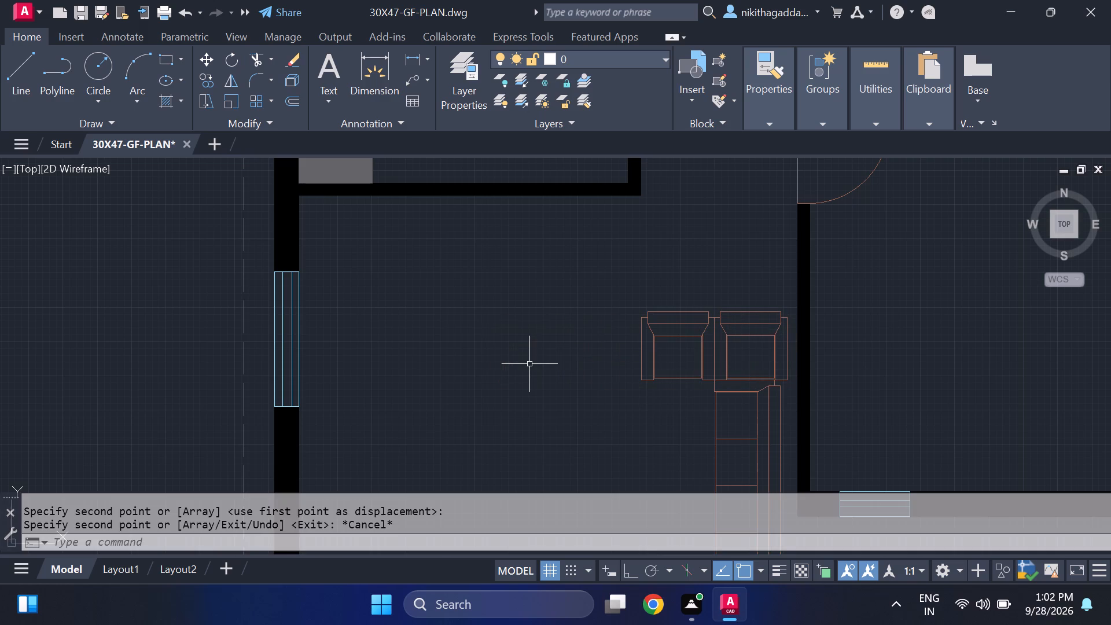
Rotate the copied armchair 270° about its seat centre so its back faces the front bedroom's wall like the long sofa.
scroll(450, 364, "down", 4)
scroll(488, 385, "up", 1)
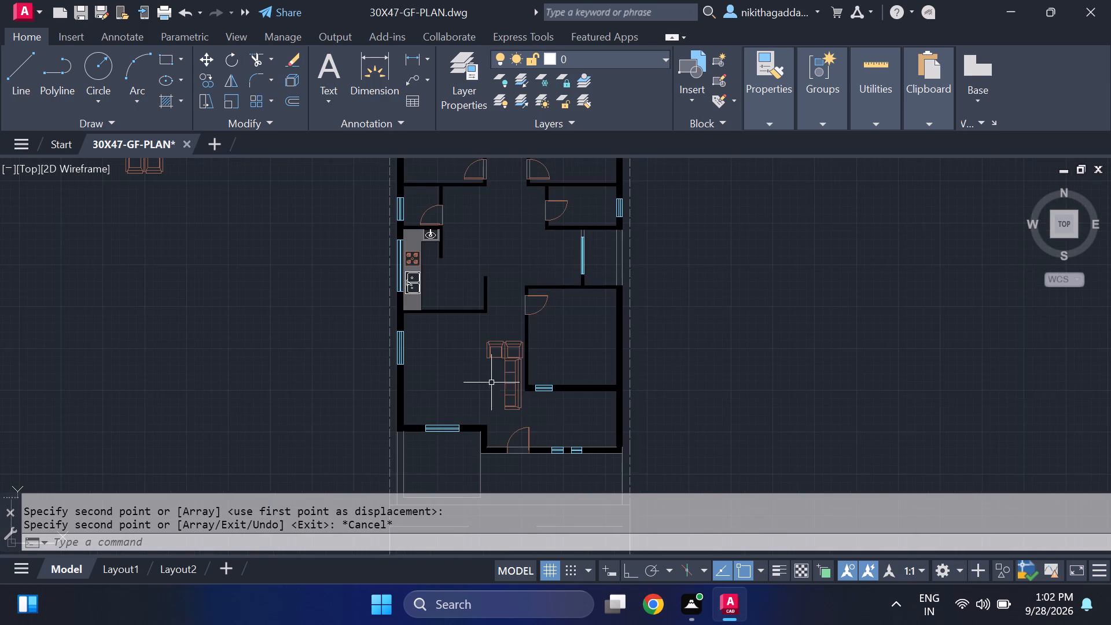
scroll(512, 367, "up", 4)
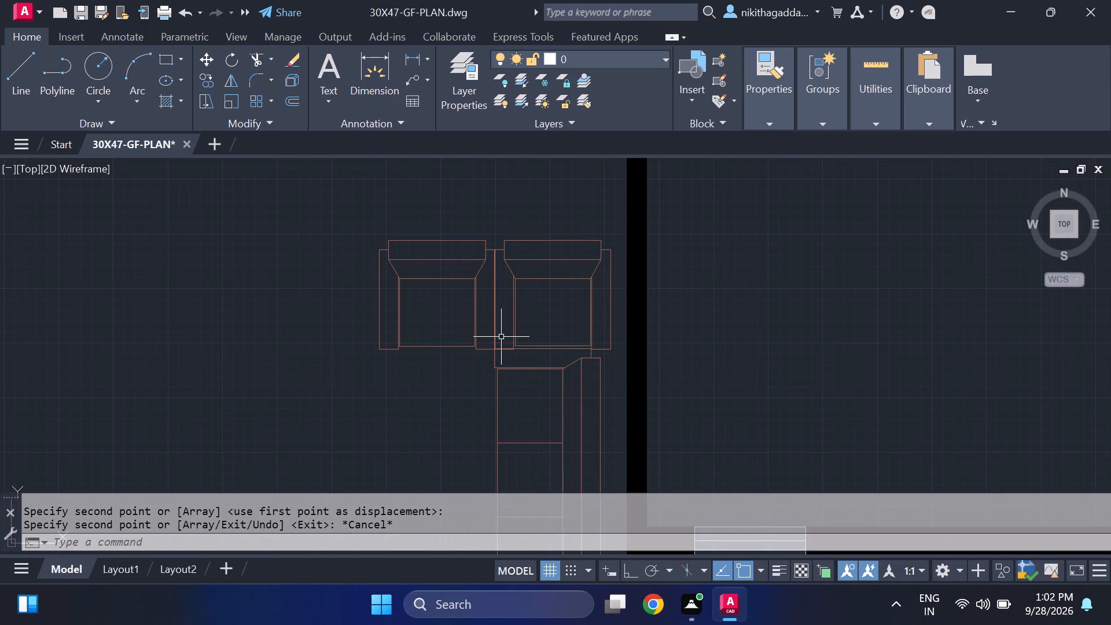
scroll(501, 308, "down", 2)
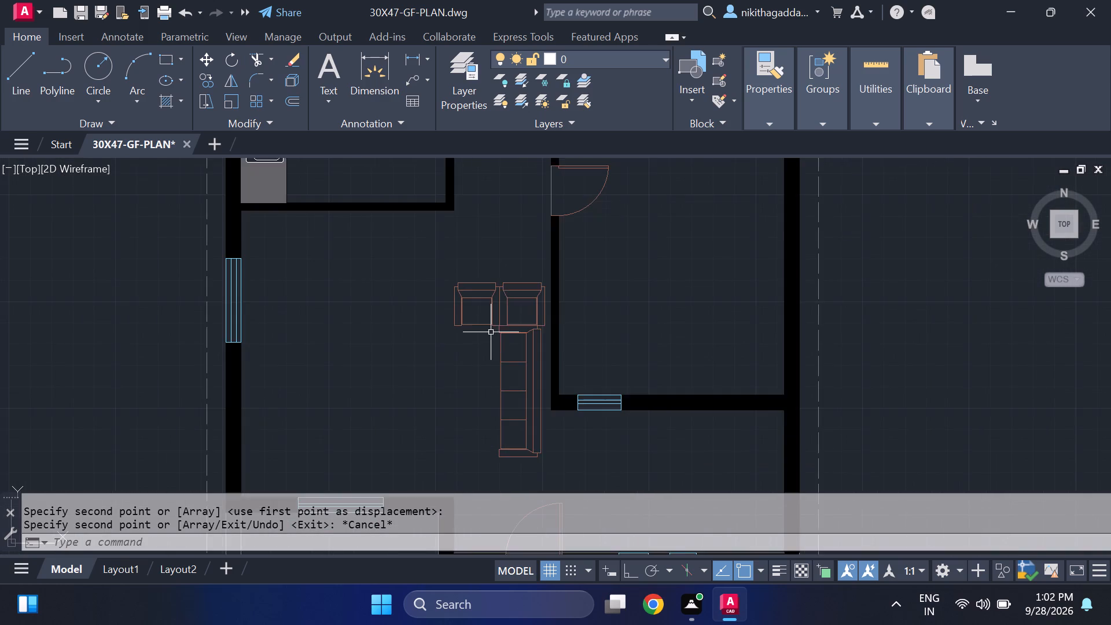
scroll(452, 329, "down", 2)
scroll(472, 320, "up", 6)
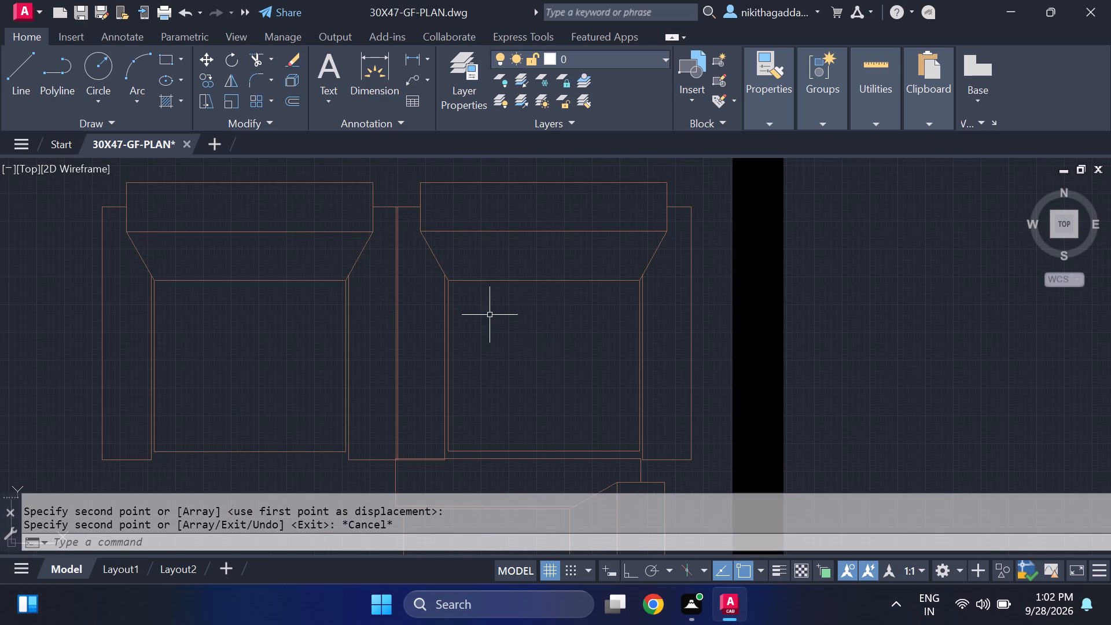
scroll(625, 221, "down", 2)
left_click(646, 196)
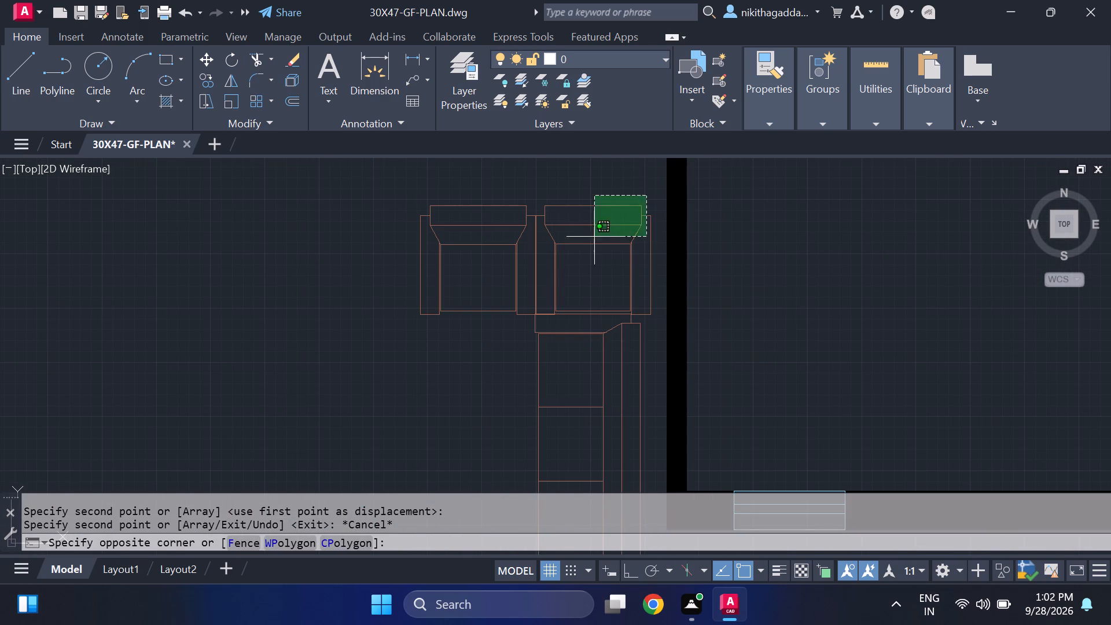
left_click(594, 240)
type("ro")
key("Return")
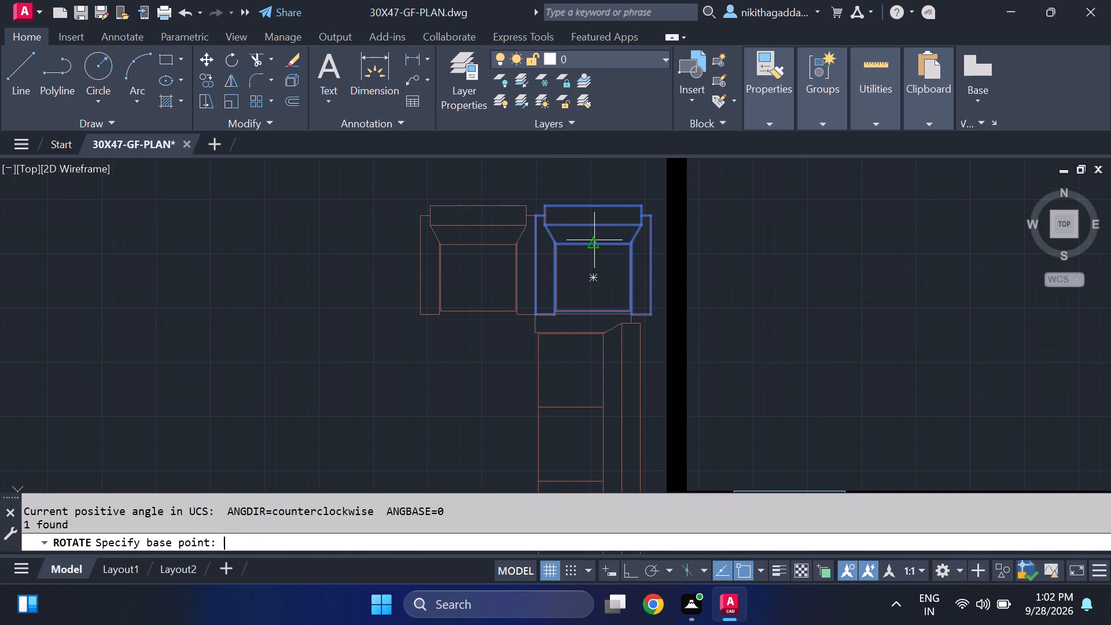
left_click(589, 281)
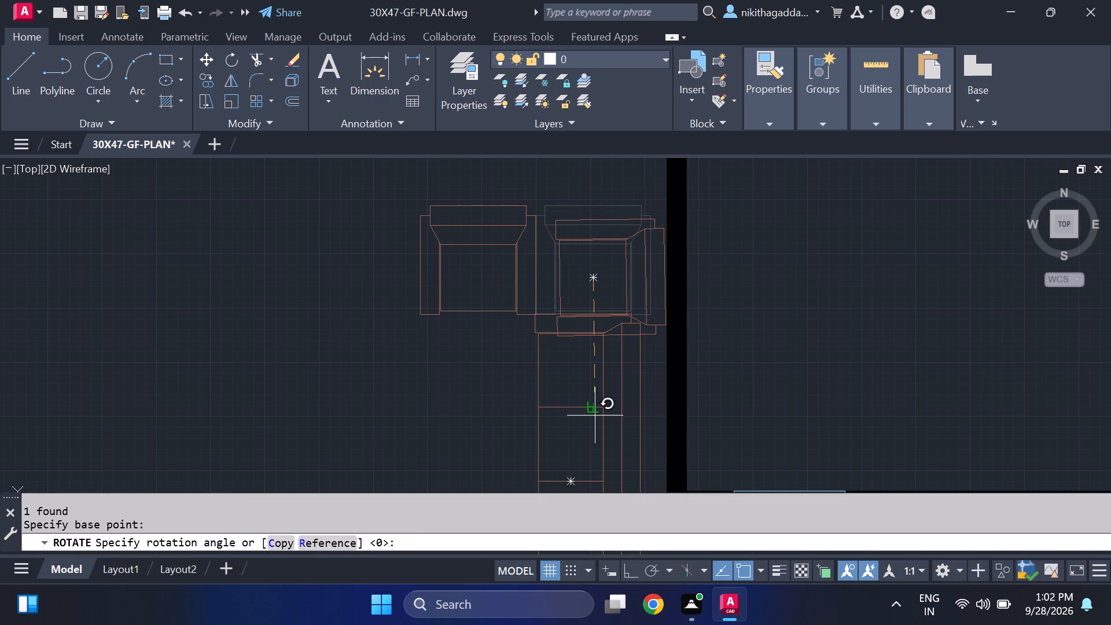
key("F8")
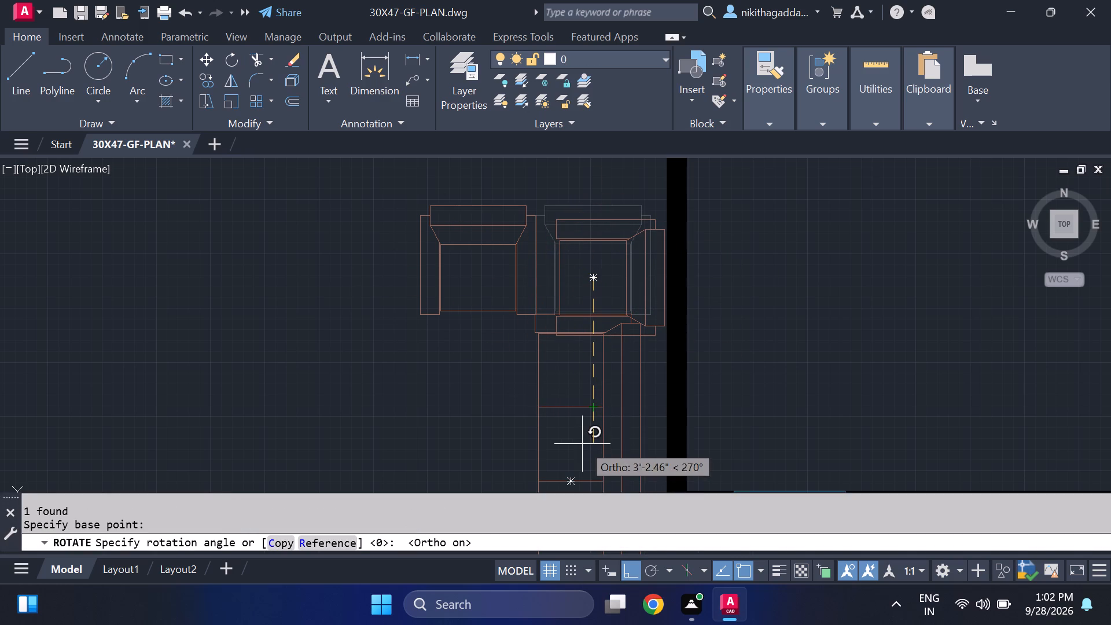
left_click(583, 451)
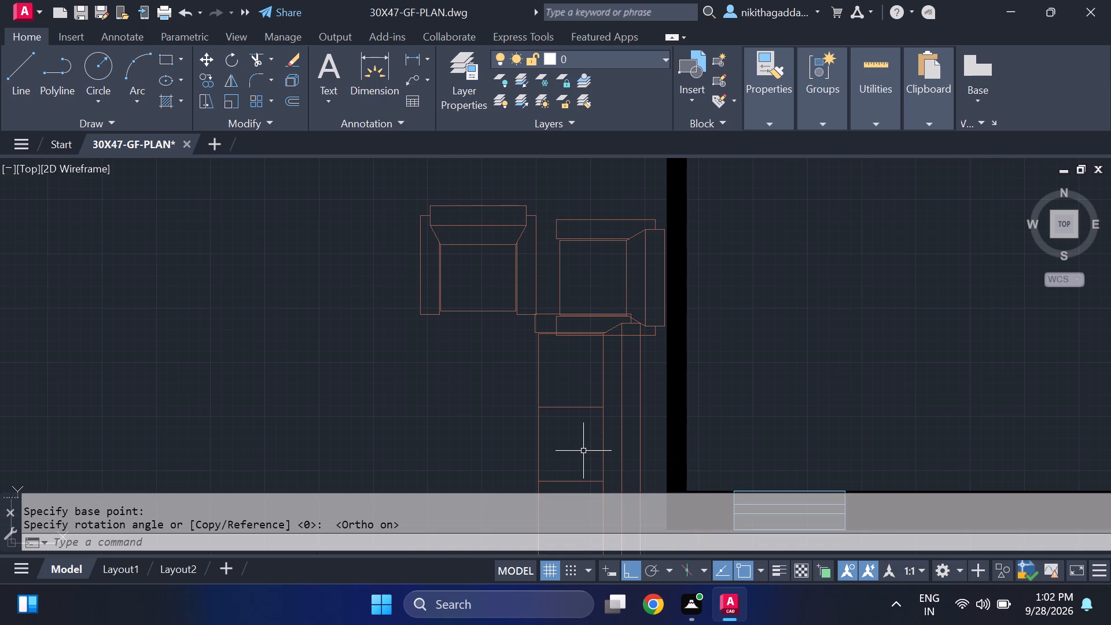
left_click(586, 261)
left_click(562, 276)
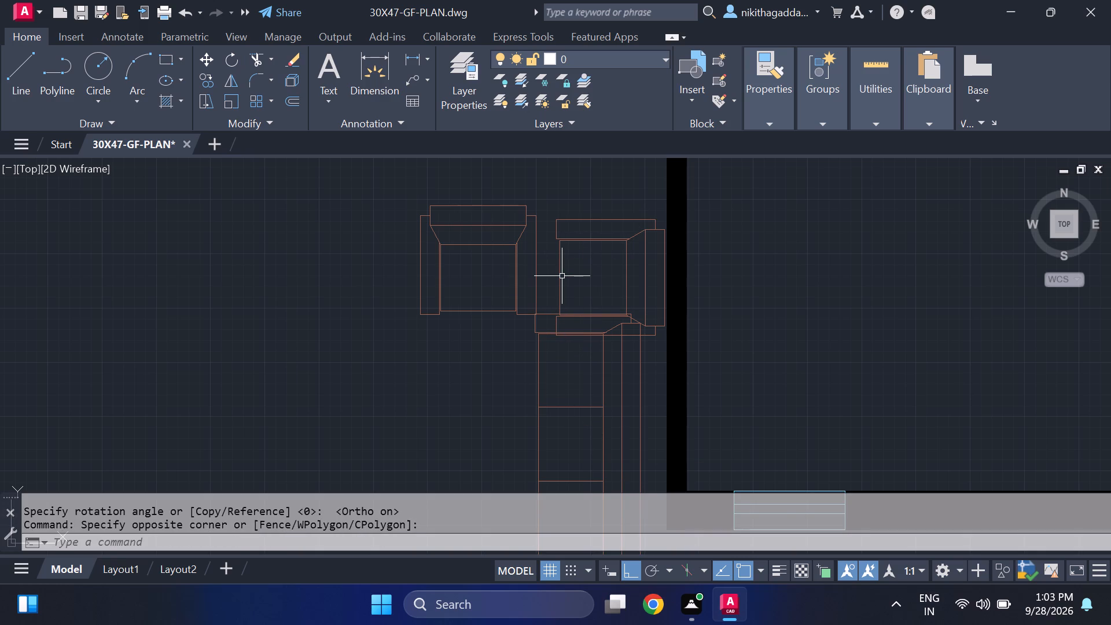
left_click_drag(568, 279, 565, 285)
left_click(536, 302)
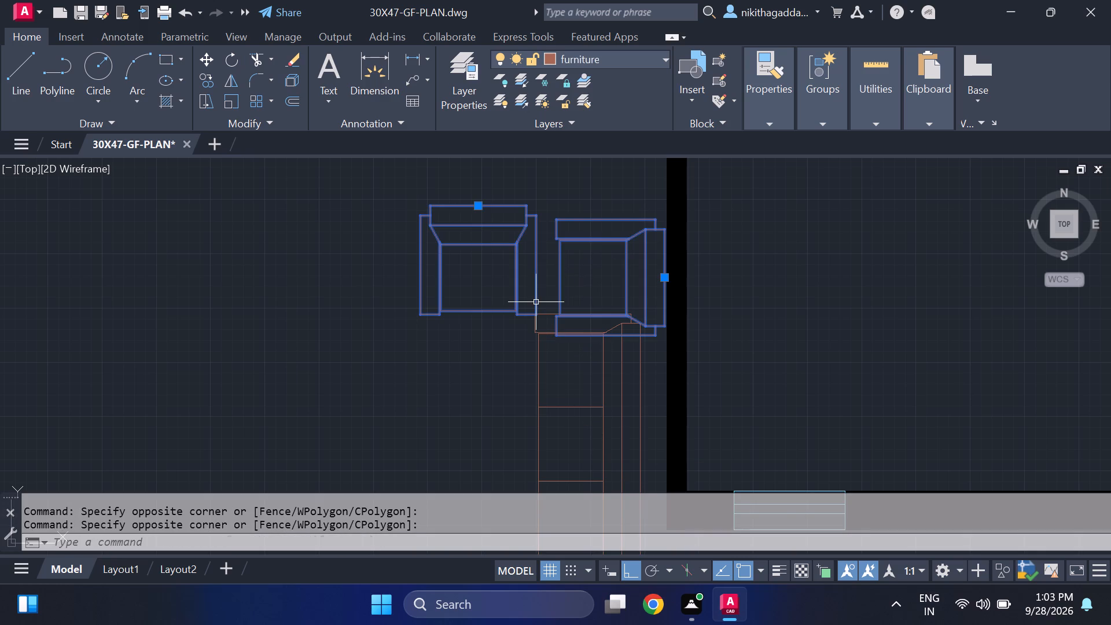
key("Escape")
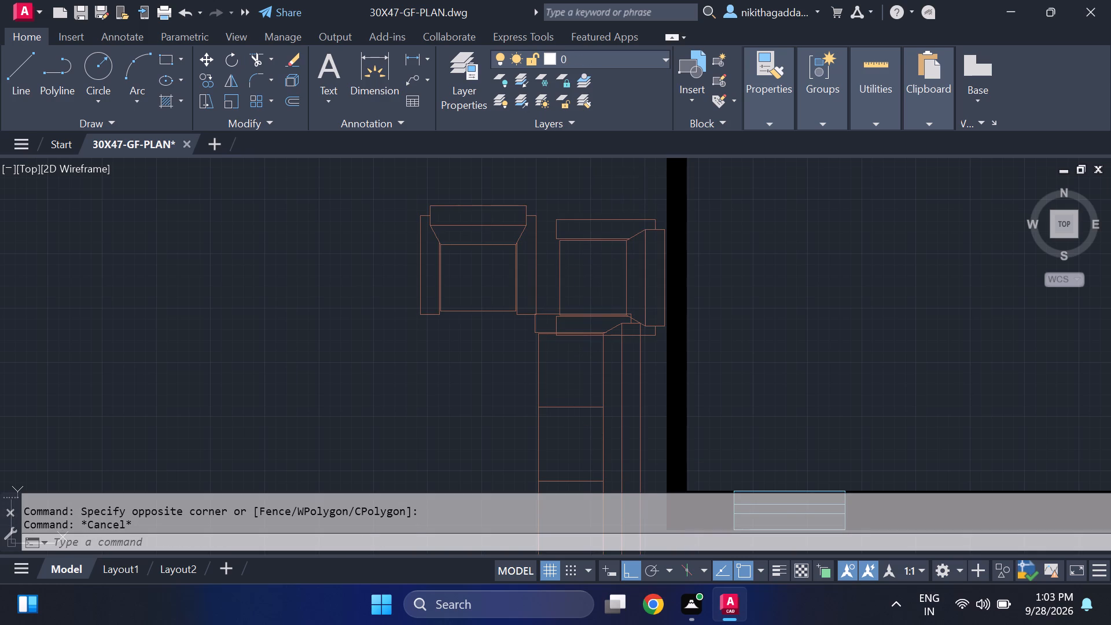
Move the rotated armchair by its lower front corner to the long sofa's upper front corner, in line with the sofa.
left_click(642, 174)
left_click(592, 246)
key("m")
key("Return")
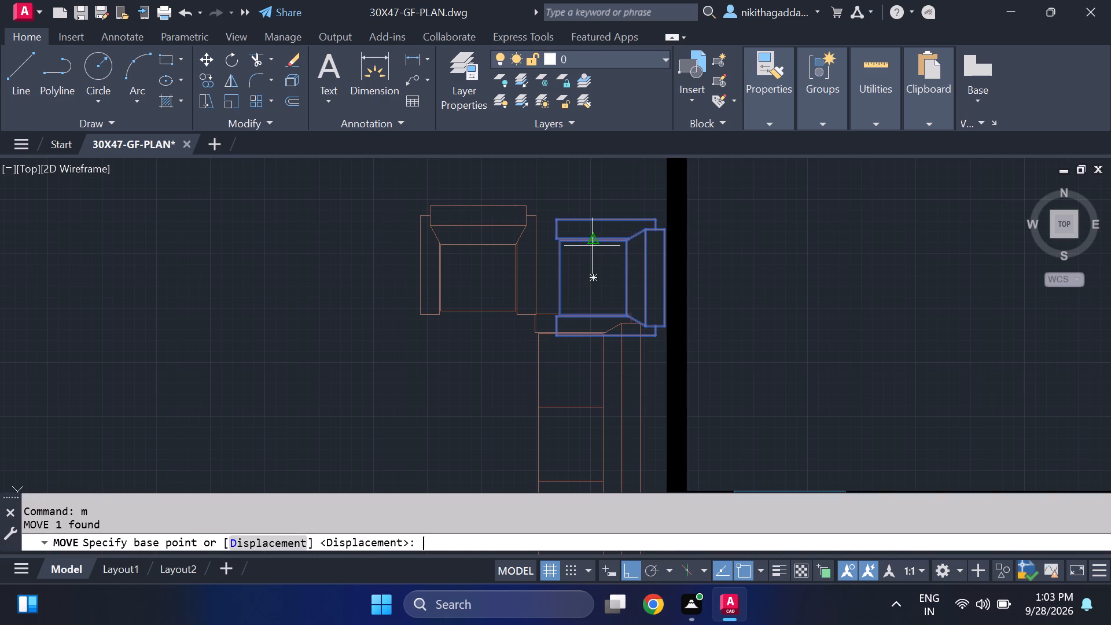
left_click(557, 333)
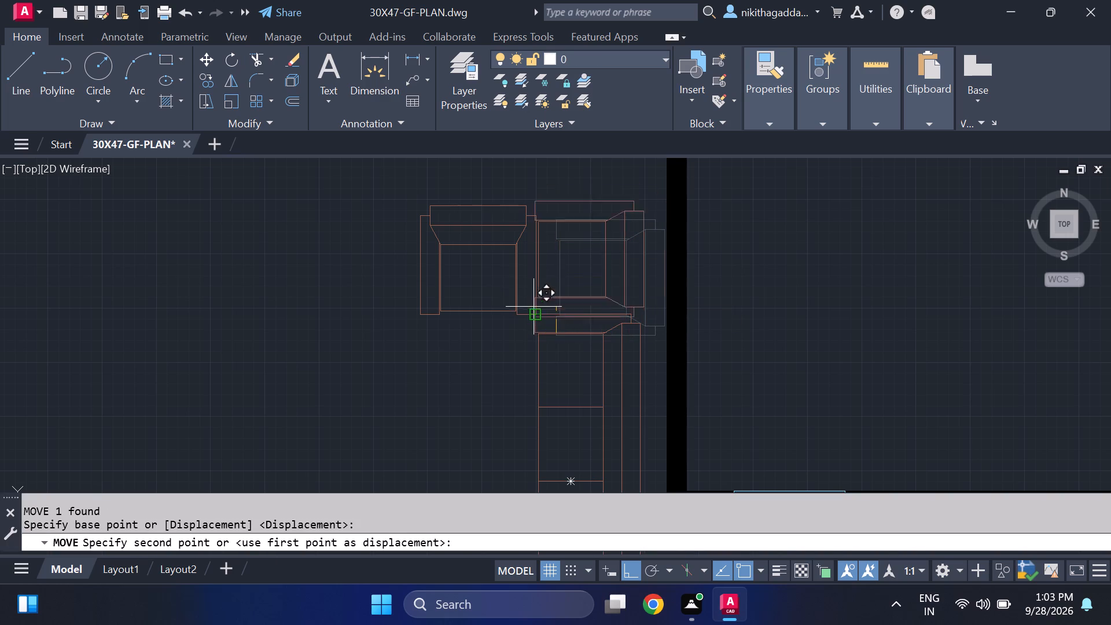
scroll(533, 312, "up", 4)
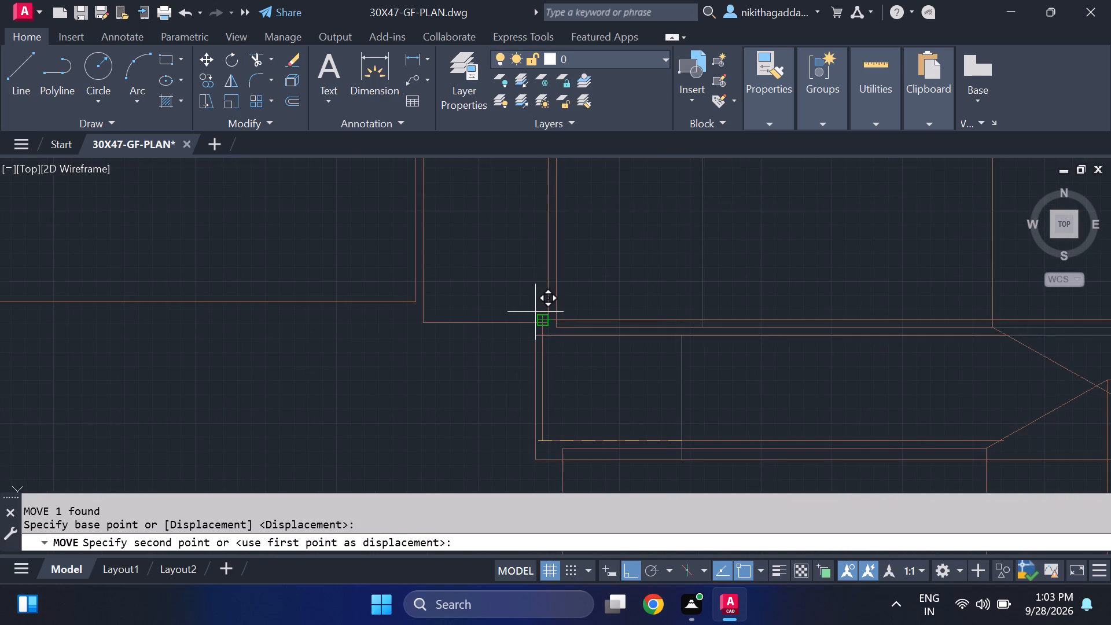
left_click(535, 312)
scroll(635, 306, "down", 5)
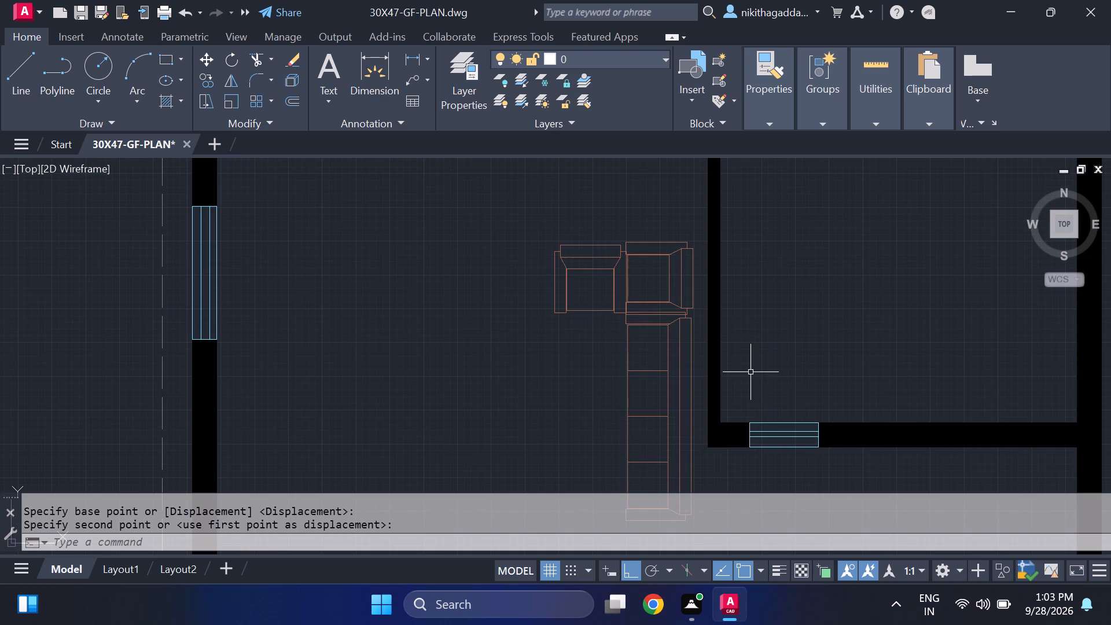
scroll(749, 373, "down", 3)
scroll(723, 410, "up", 2)
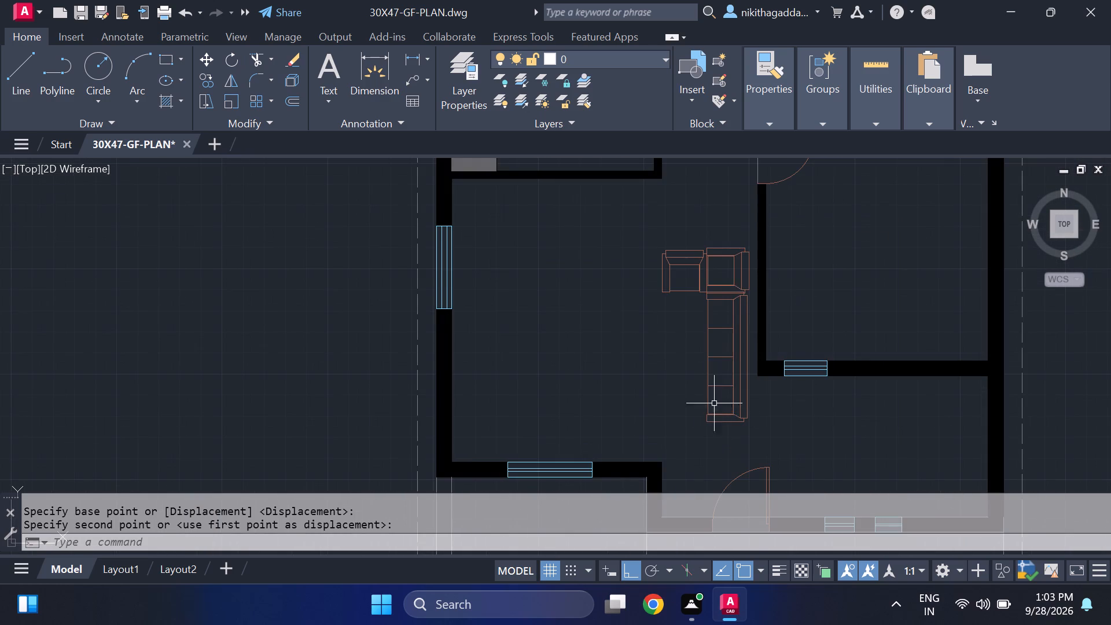
Erase the unrotated armchair standing beside the rotated one above the long sofa.
scroll(700, 266, "up", 3)
left_click(700, 198)
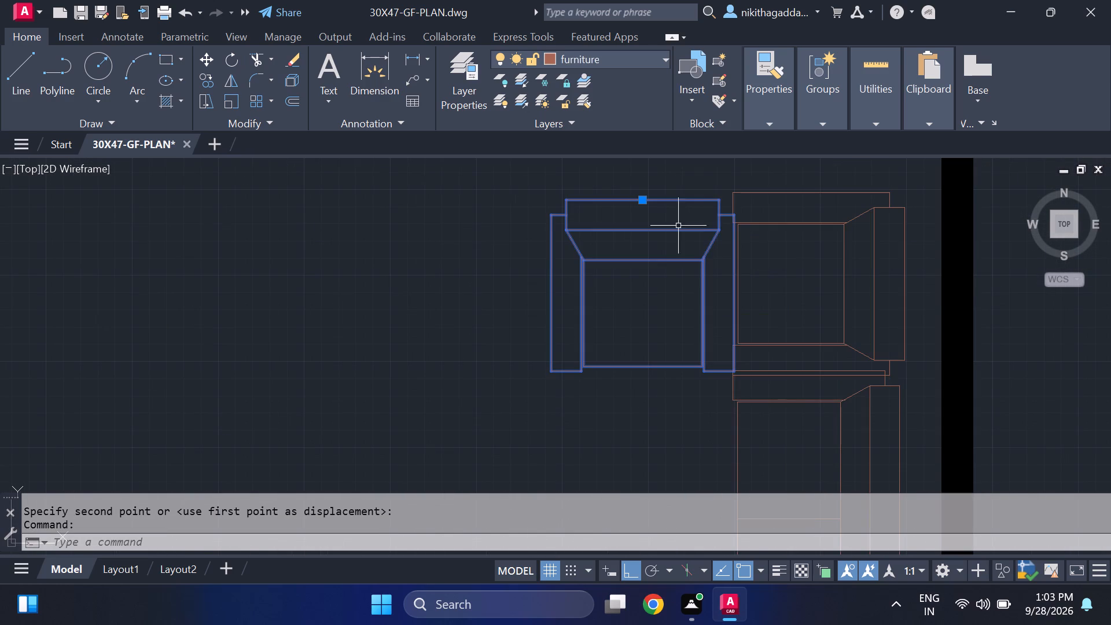
scroll(610, 287, "down", 3)
key("Escape")
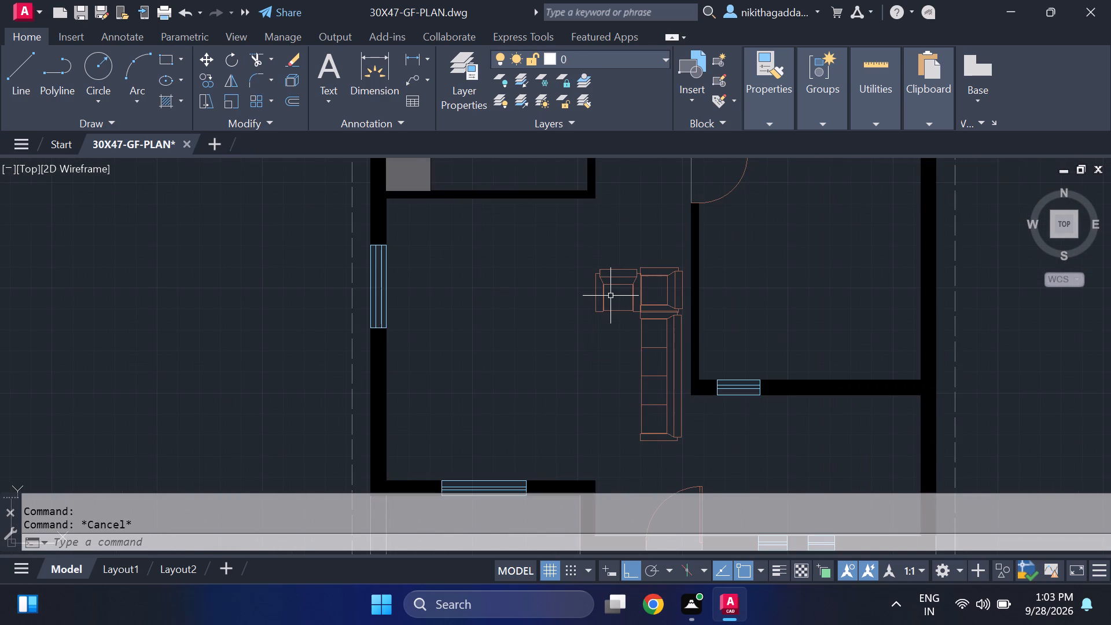
scroll(610, 264, "up", 1)
left_click(628, 260)
left_click(566, 327)
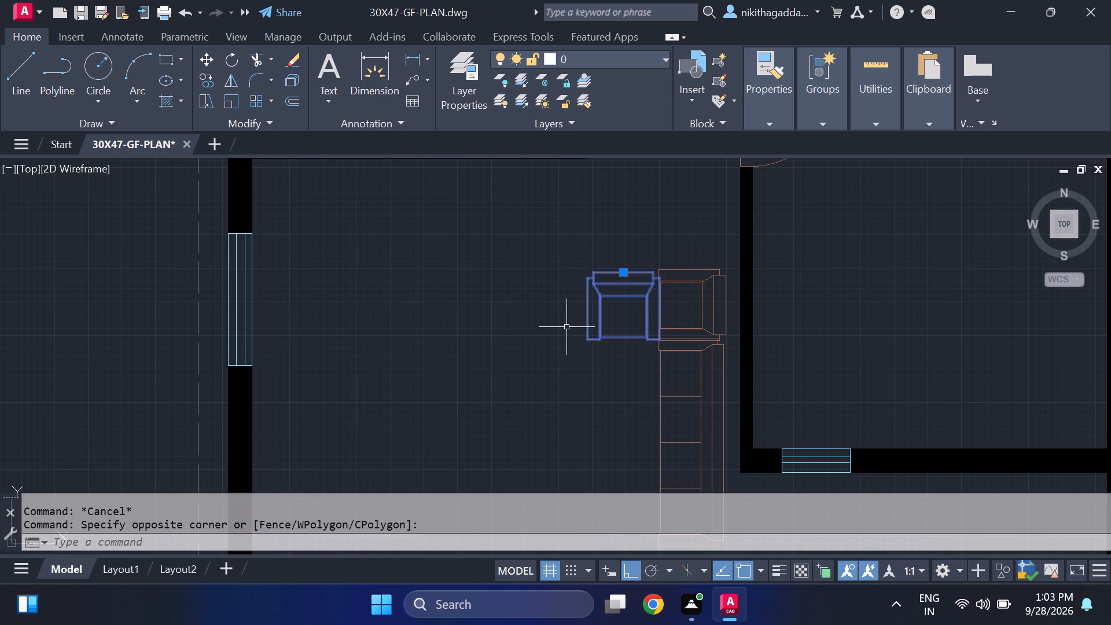
key("Delete")
Scale the rotated armchair down slightly from the sofa's upper front corner until its depth matches the long sofa's depth.
scroll(584, 348, "down", 2)
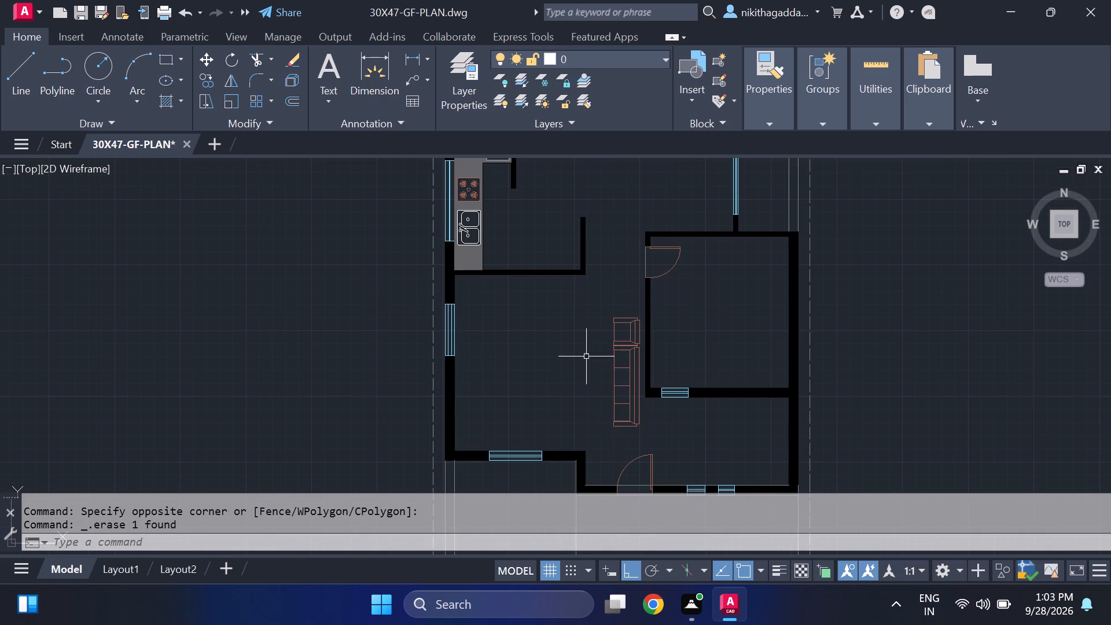
scroll(623, 446, "down", 2)
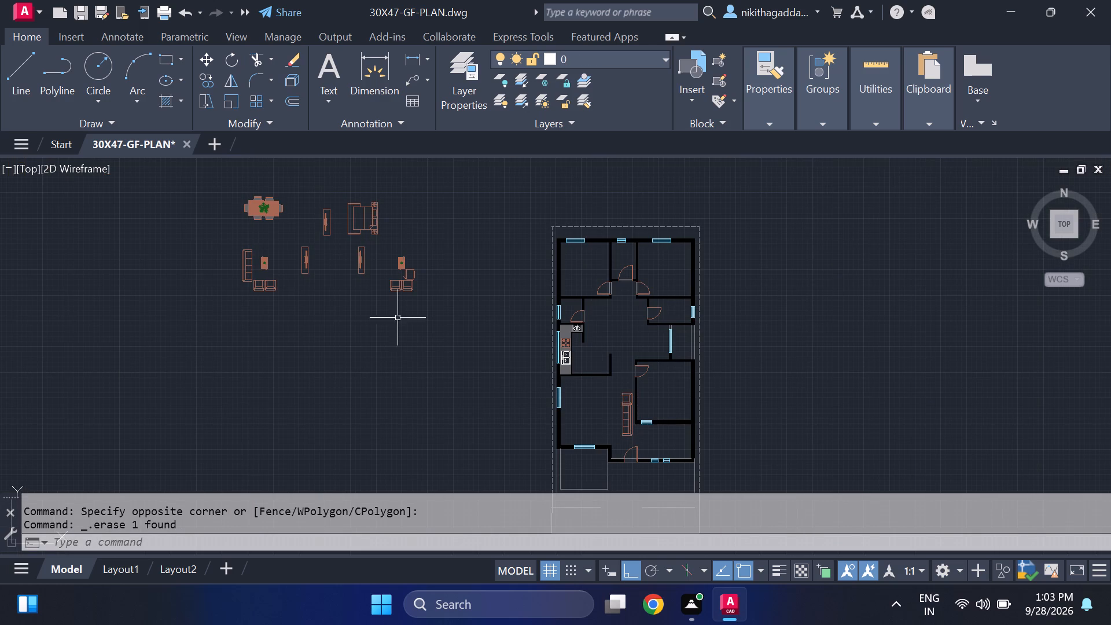
middle_click_drag(630, 434, 611, 350)
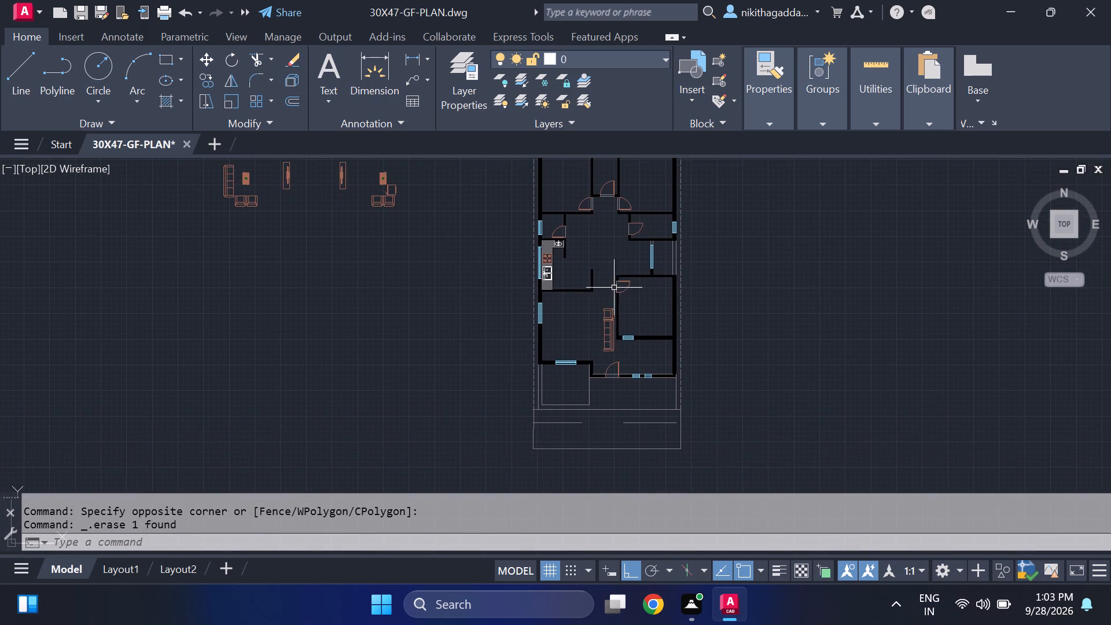
scroll(610, 288, "up", 3)
scroll(595, 387, "up", 3)
left_click_drag(640, 274, 636, 281)
left_click(553, 389)
type("scale")
key("Return")
middle_click_drag(590, 440, 514, 344)
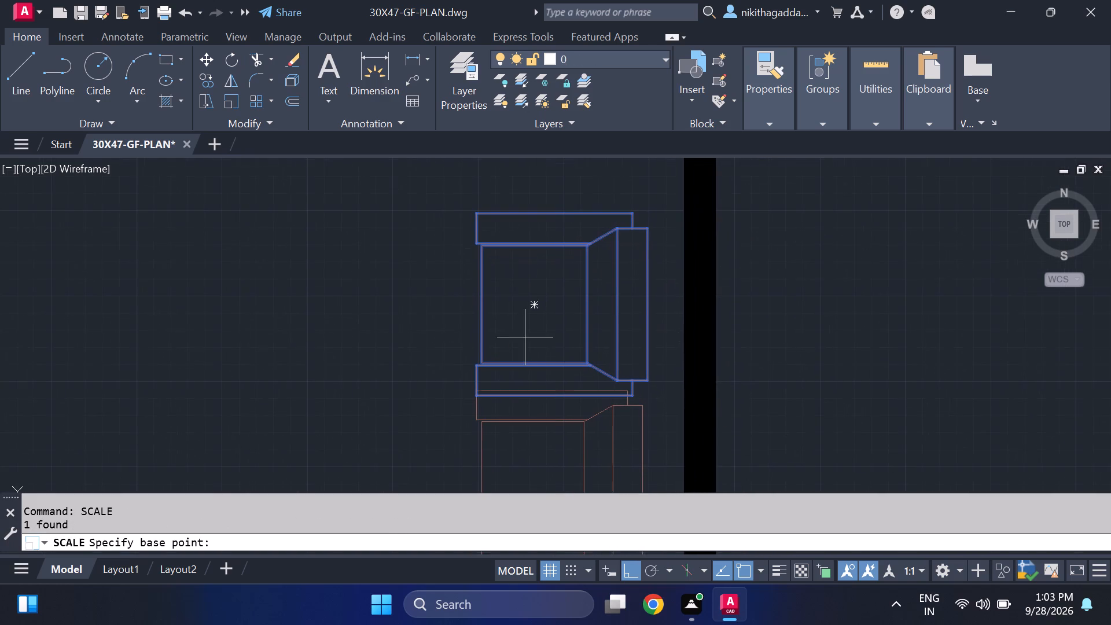
scroll(478, 389, "up", 3)
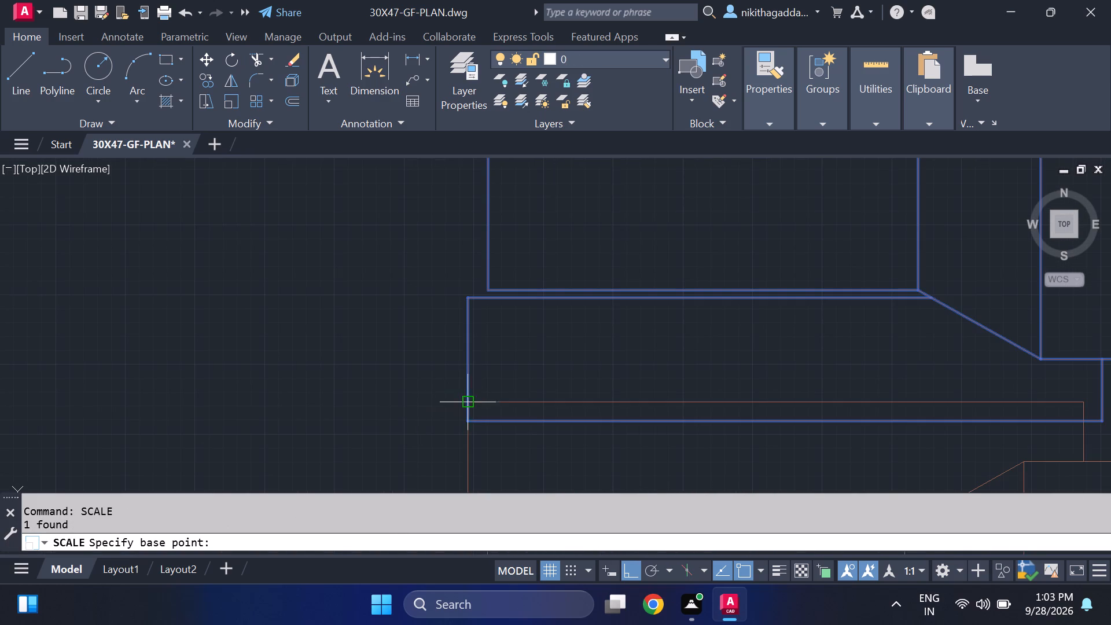
left_click(474, 398)
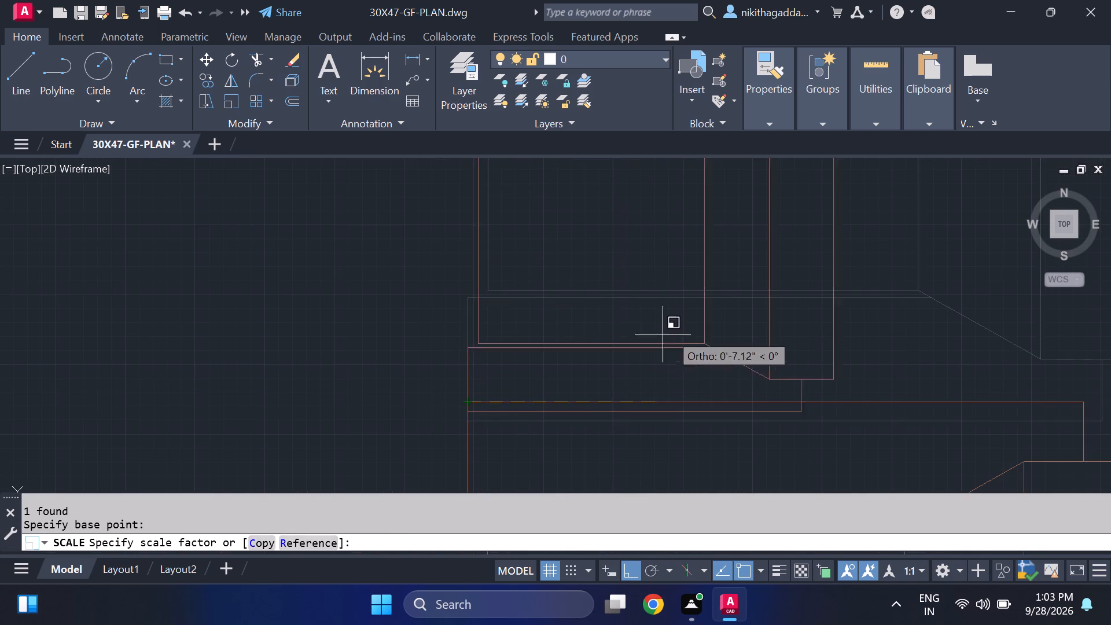
middle_click_drag(820, 320, 730, 325)
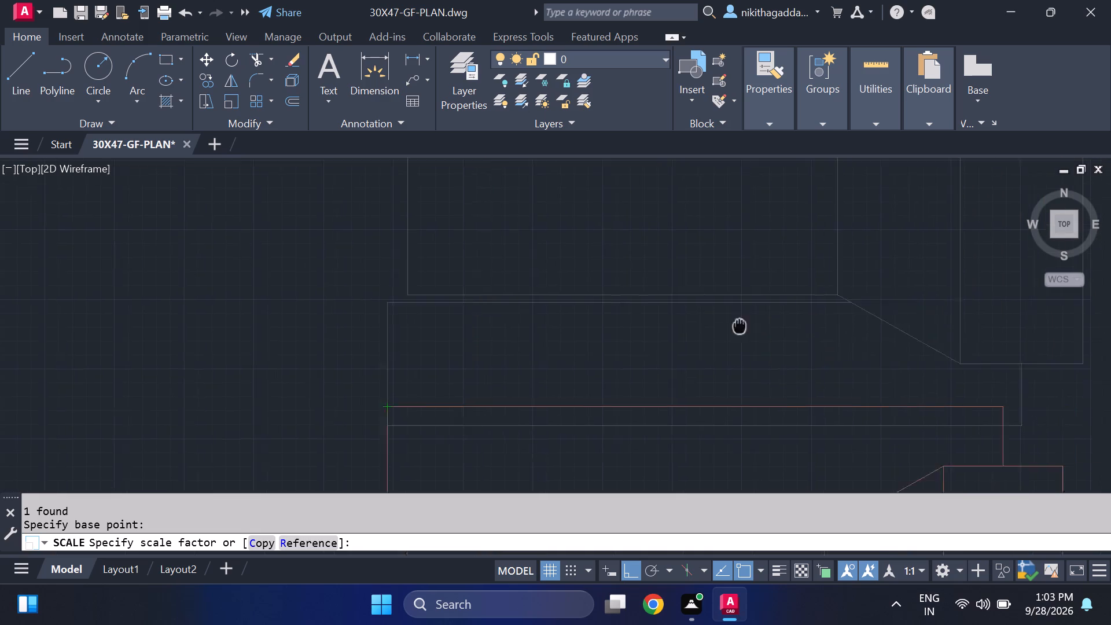
middle_click_drag(730, 325, 690, 317)
left_click(697, 311)
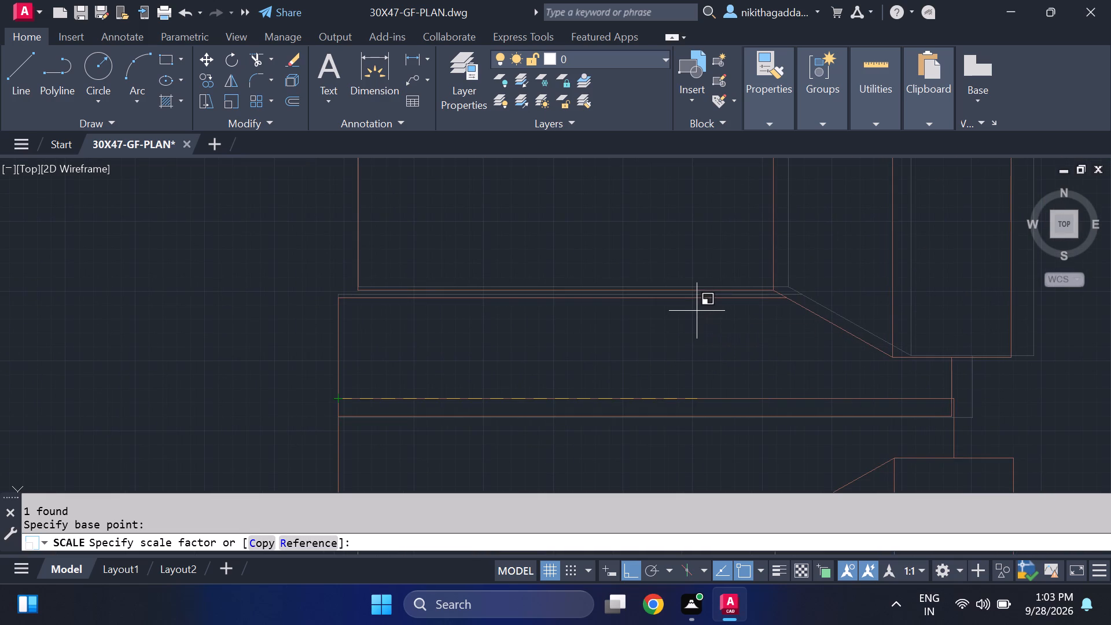
Move the scaled armchair by its lower front corner onto the long sofa's upper front corner so the two abut.
scroll(697, 311, "down", 4)
scroll(645, 367, "down", 2)
scroll(685, 465, "down", 1)
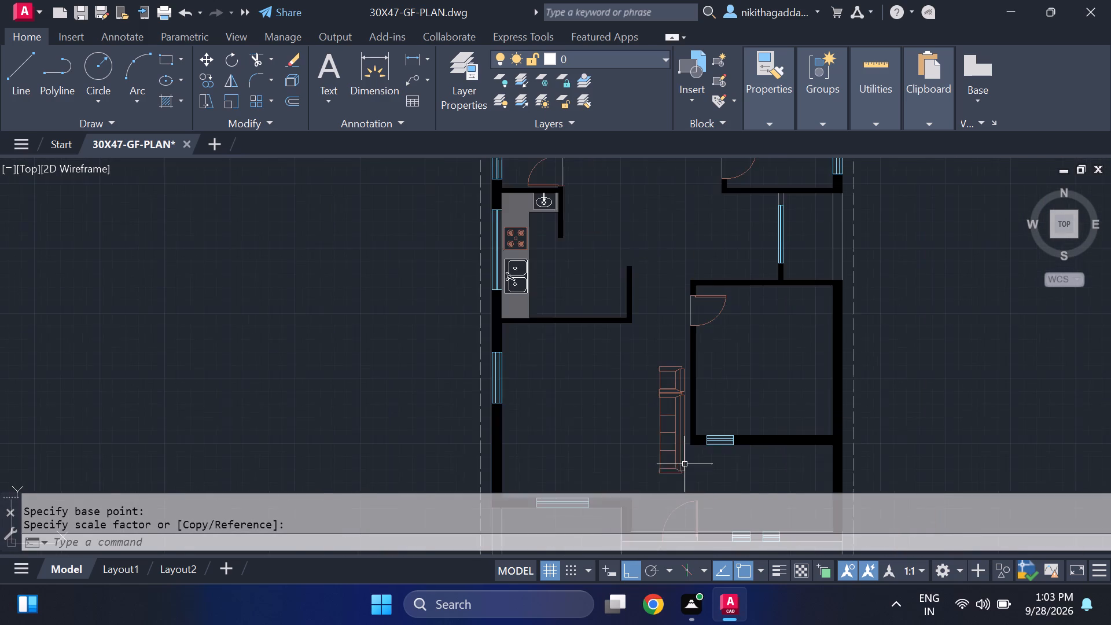
scroll(670, 415, "down", 1)
middle_click_drag(652, 373, 650, 296)
scroll(657, 318, "up", 3)
scroll(725, 315, "up", 3)
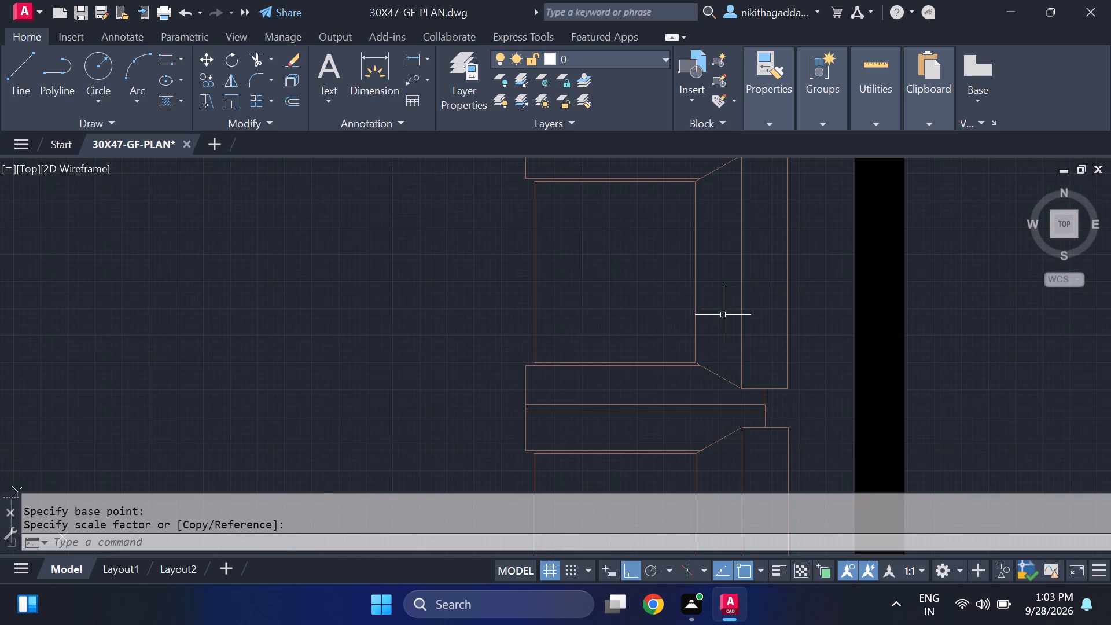
left_click_drag(737, 299, 721, 306)
left_click(635, 333)
key("m")
key("Return")
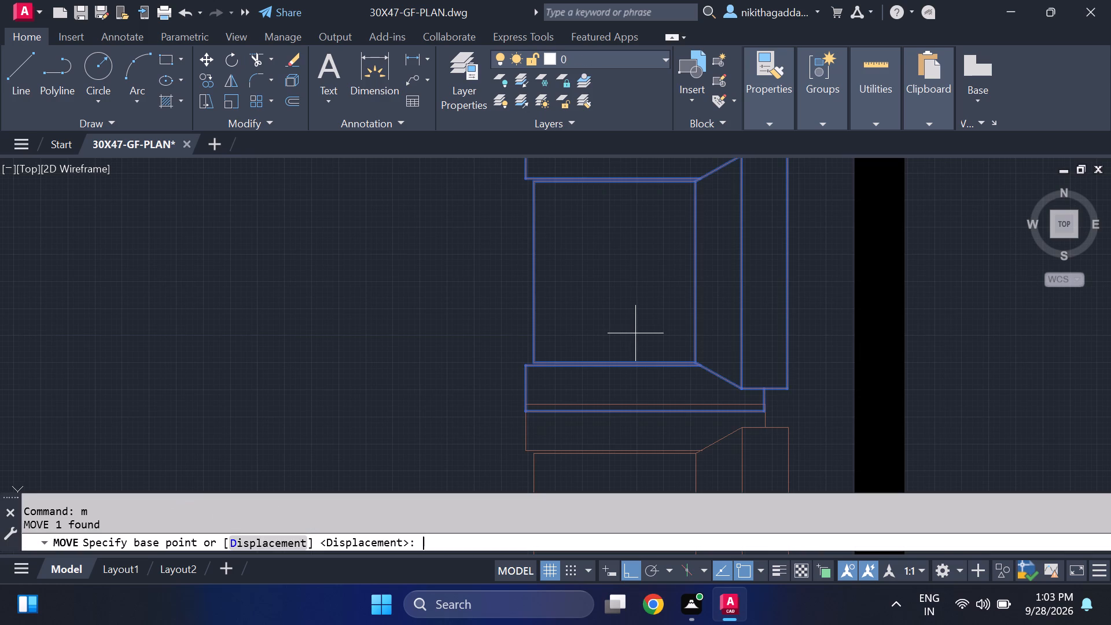
left_click(527, 414)
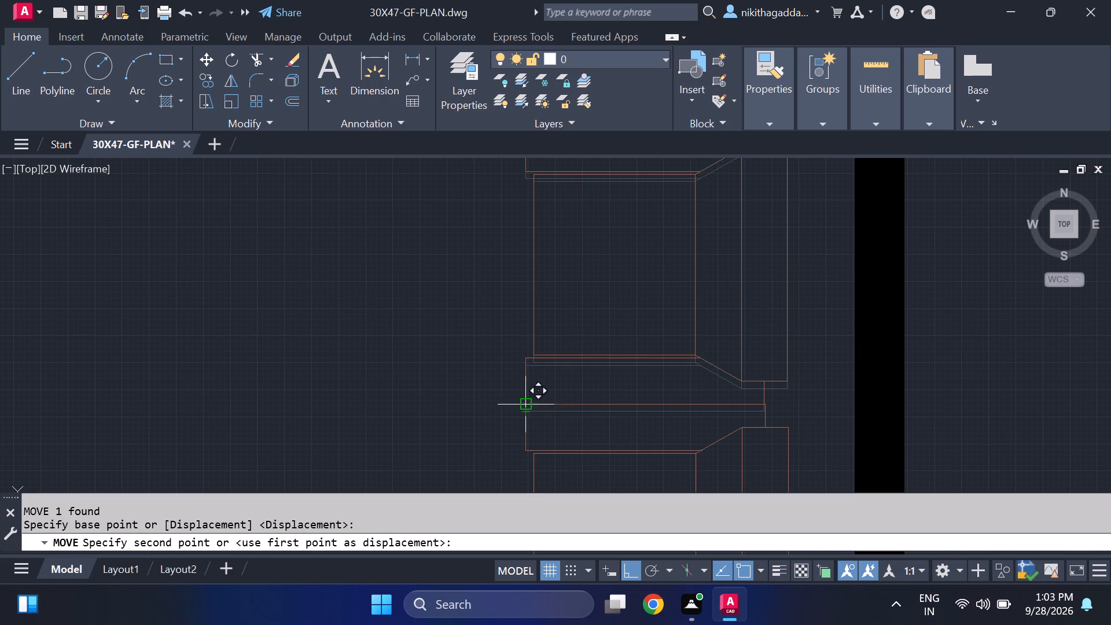
left_click(526, 399)
Copy the armchair at the sofa's upper end horizontally into the living room, leaving a small gap between the two.
scroll(476, 356, "down", 4)
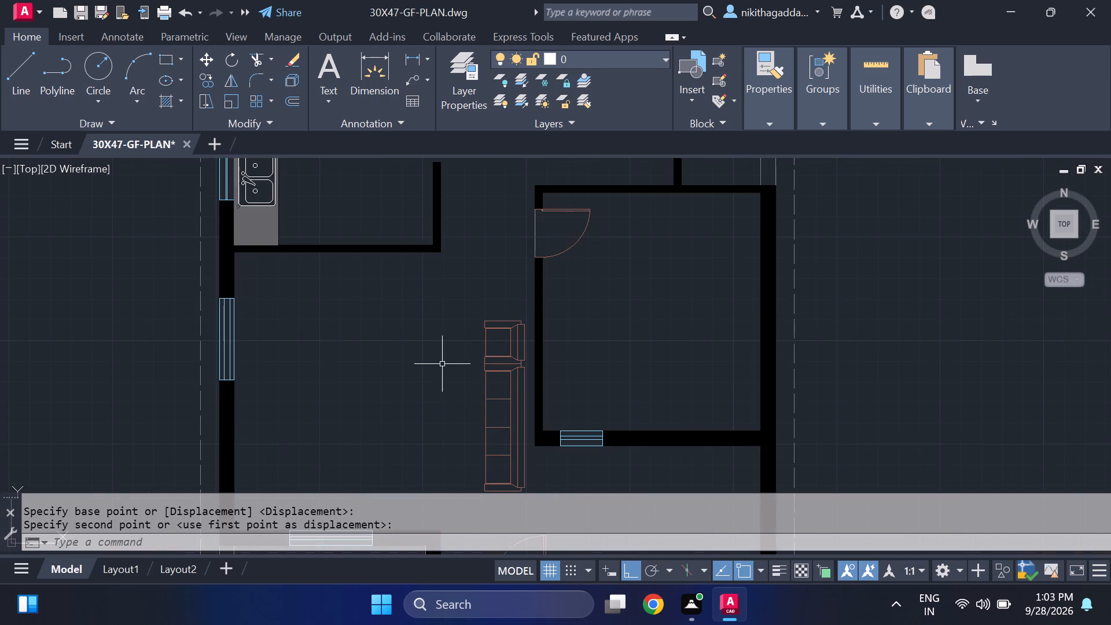
scroll(437, 366, "down", 3)
middle_click_drag(439, 414, 635, 347)
middle_click_drag(570, 314, 578, 363)
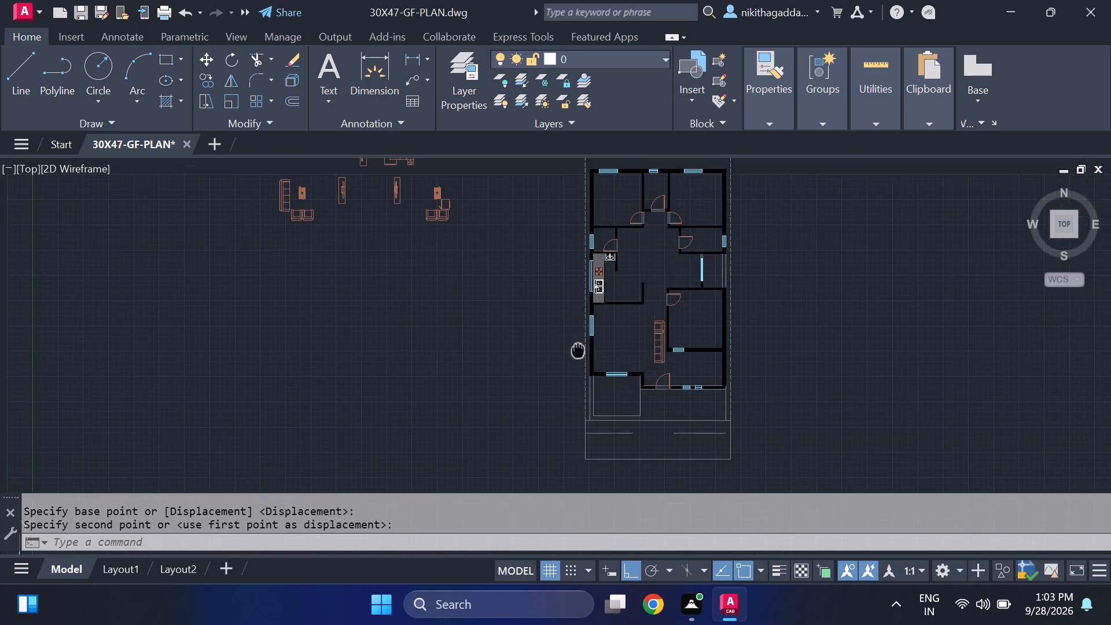
middle_click_drag(578, 363, 575, 385)
scroll(640, 361, "up", 3)
scroll(715, 362, "up", 2)
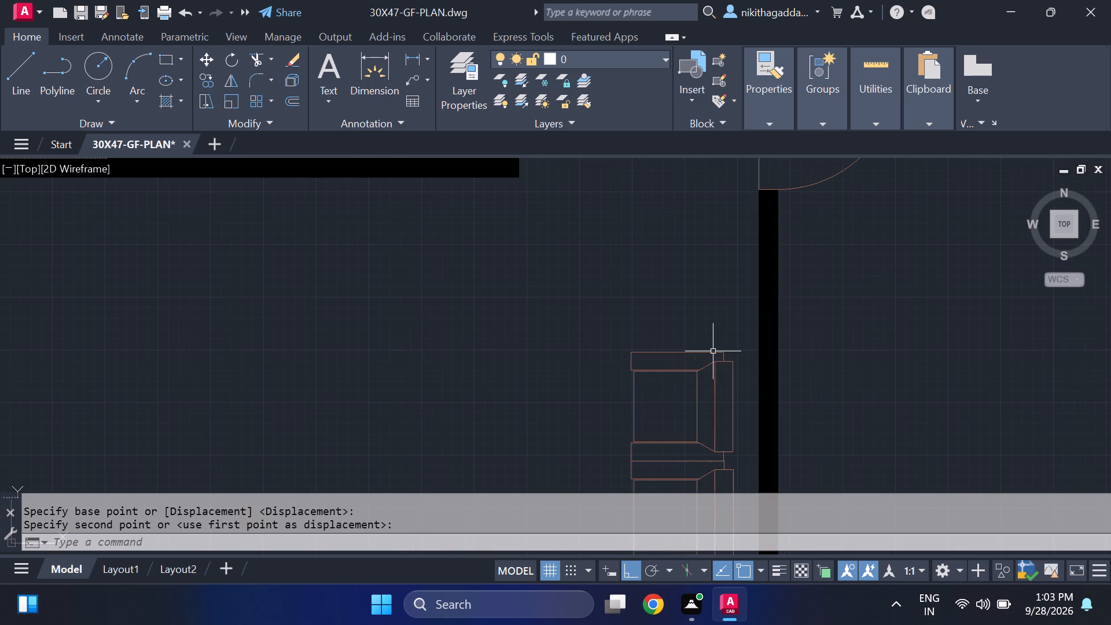
left_click(713, 351)
left_click(652, 408)
key("Escape")
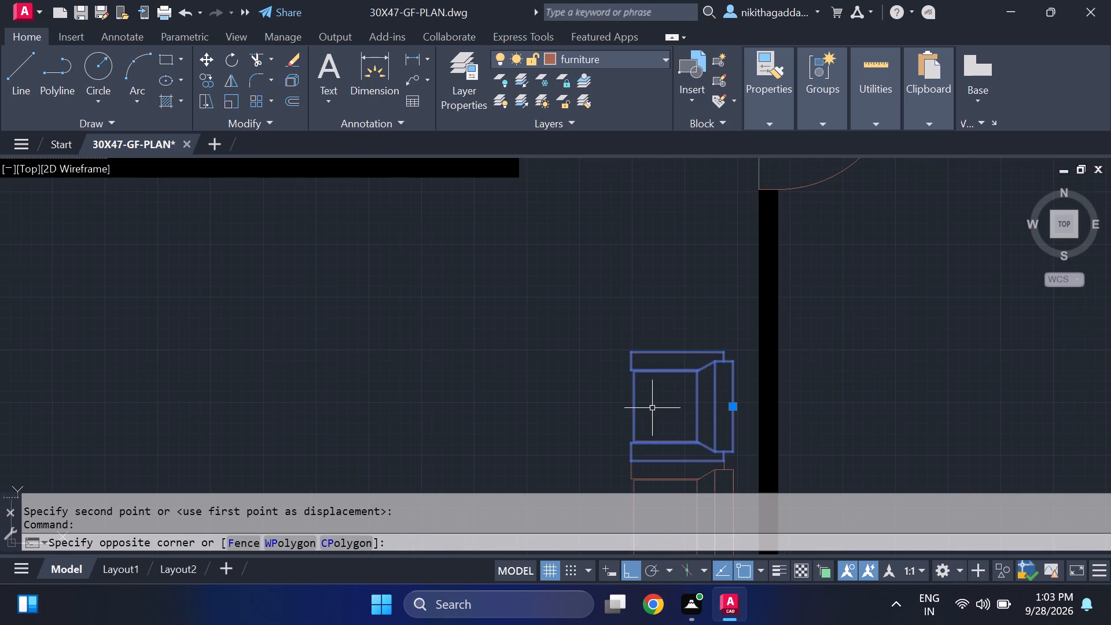
type("co")
key("Return")
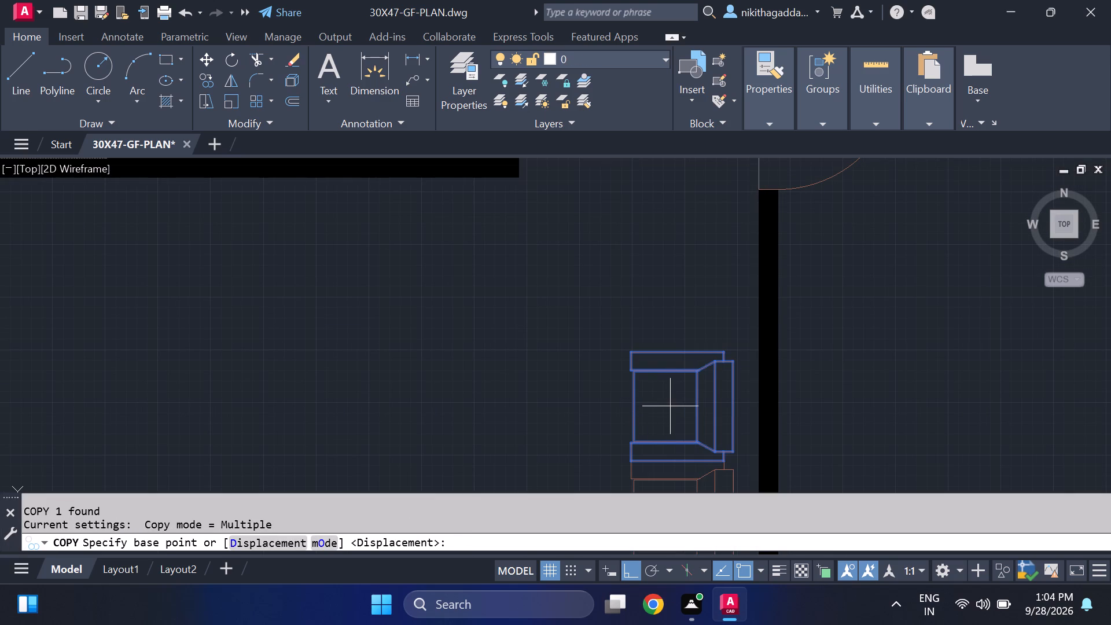
left_click(631, 442)
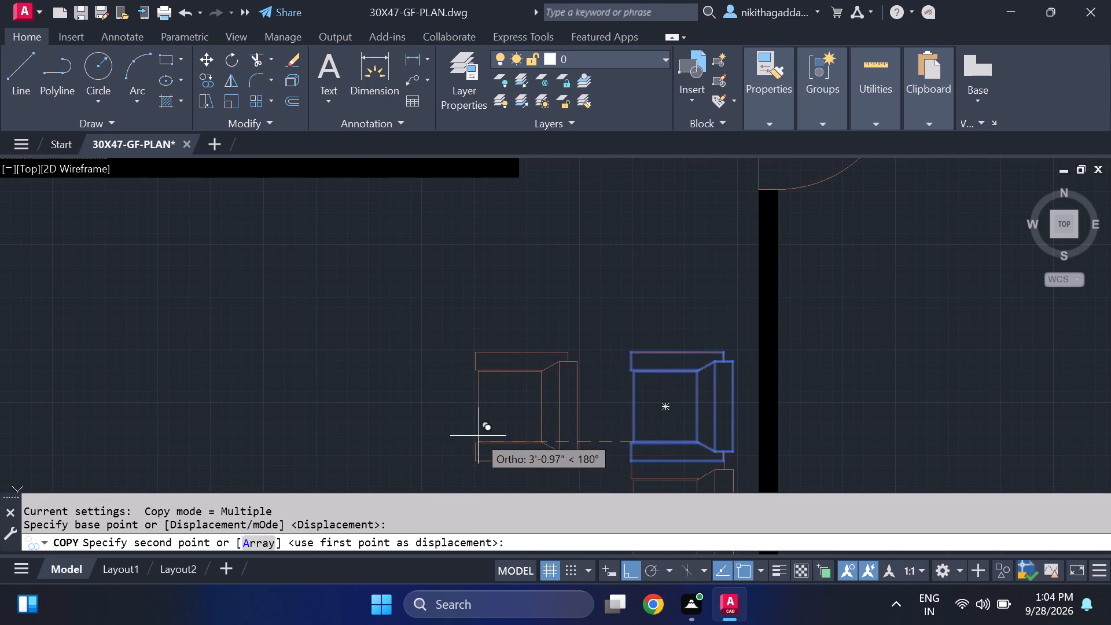
left_click(502, 428)
key("Escape")
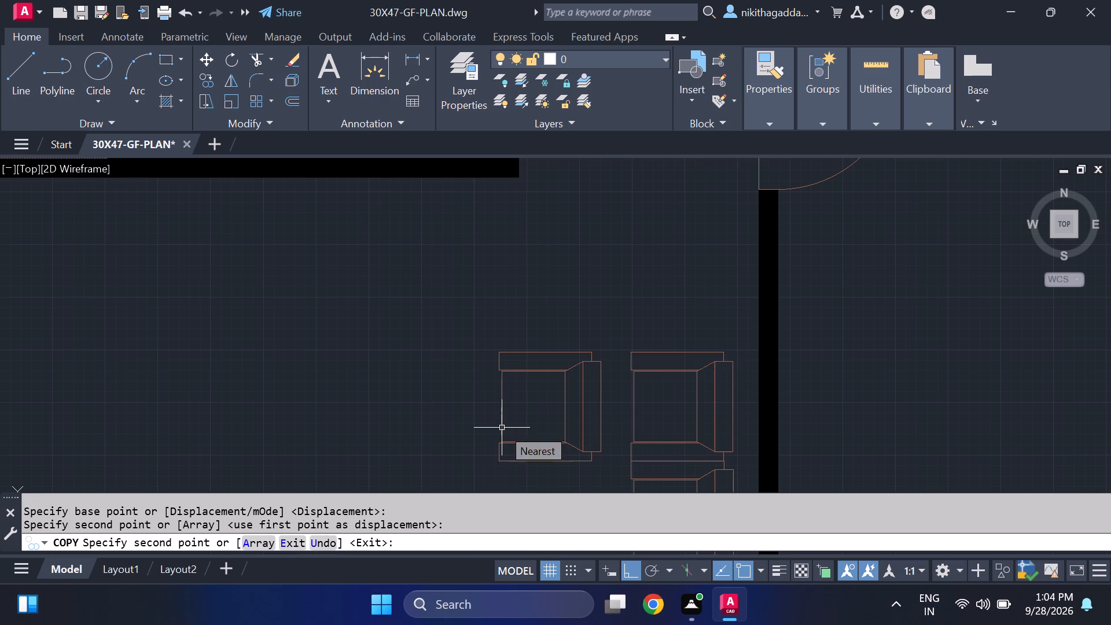
Rotate the new armchair copy 90° about its seat centre so its back faces the kitchen side.
left_click(586, 325)
left_click(501, 406)
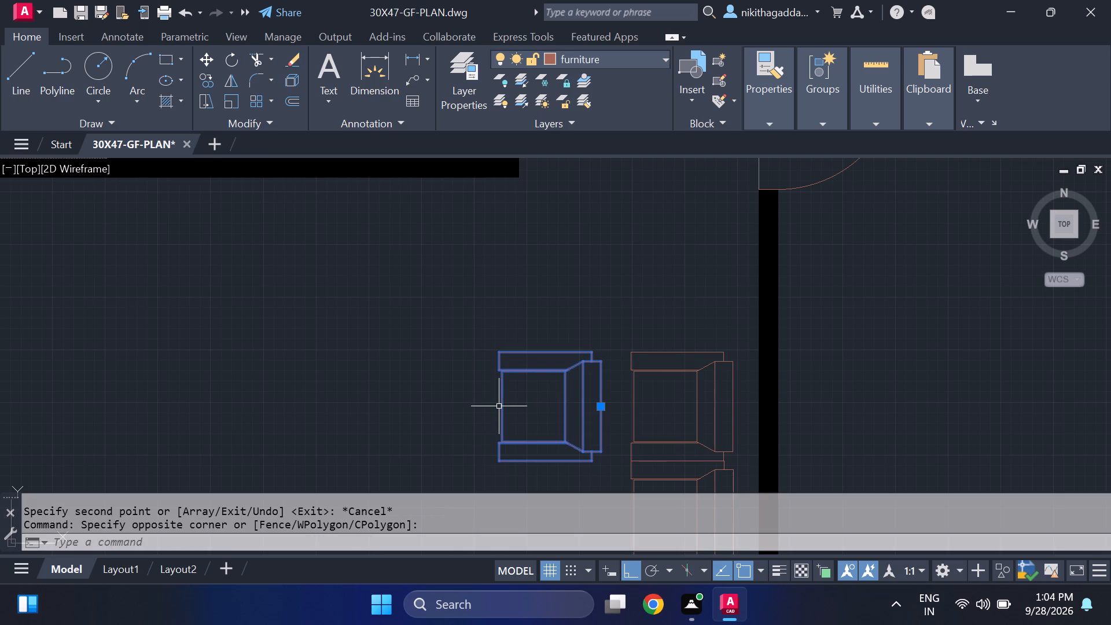
type("ro")
key("Return")
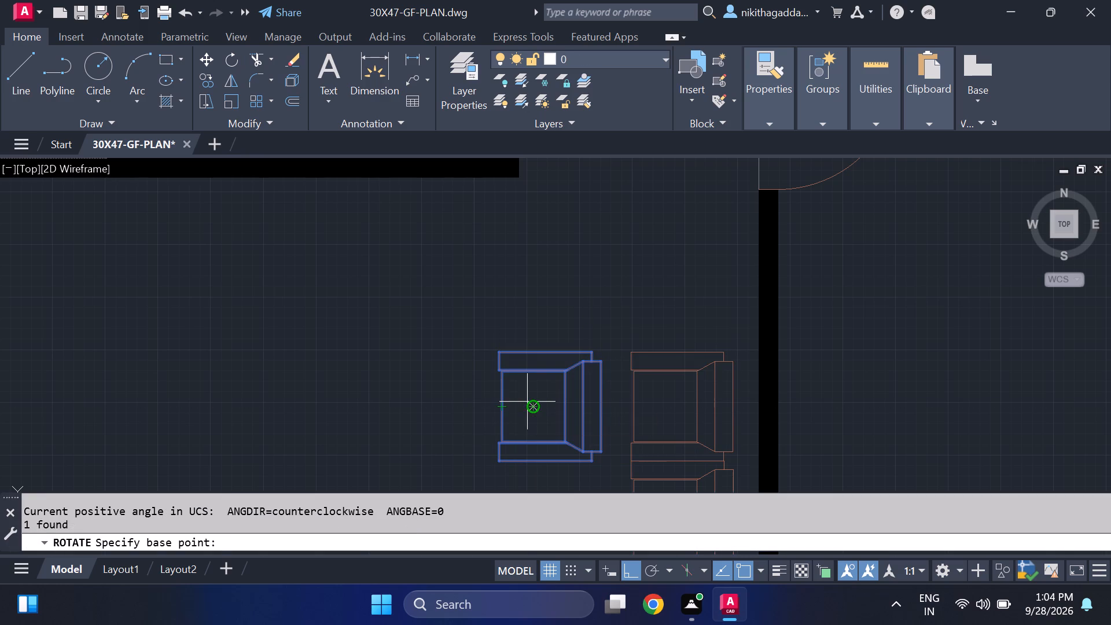
left_click(527, 402)
left_click(534, 316)
Move the rotated copy by its lower corner nearest the sofa group, with ortho off, to stand just beside the end armchair.
scroll(545, 365, "down", 3)
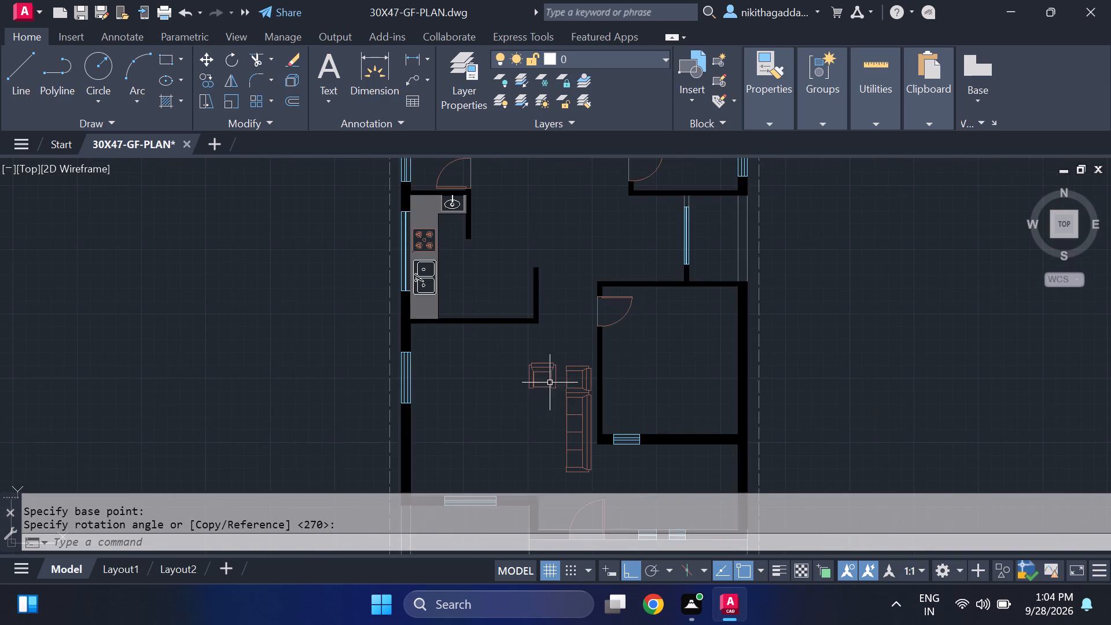
scroll(551, 378, "up", 3)
left_click_drag(576, 311, 569, 315)
left_click(482, 375)
key("m")
key("Return")
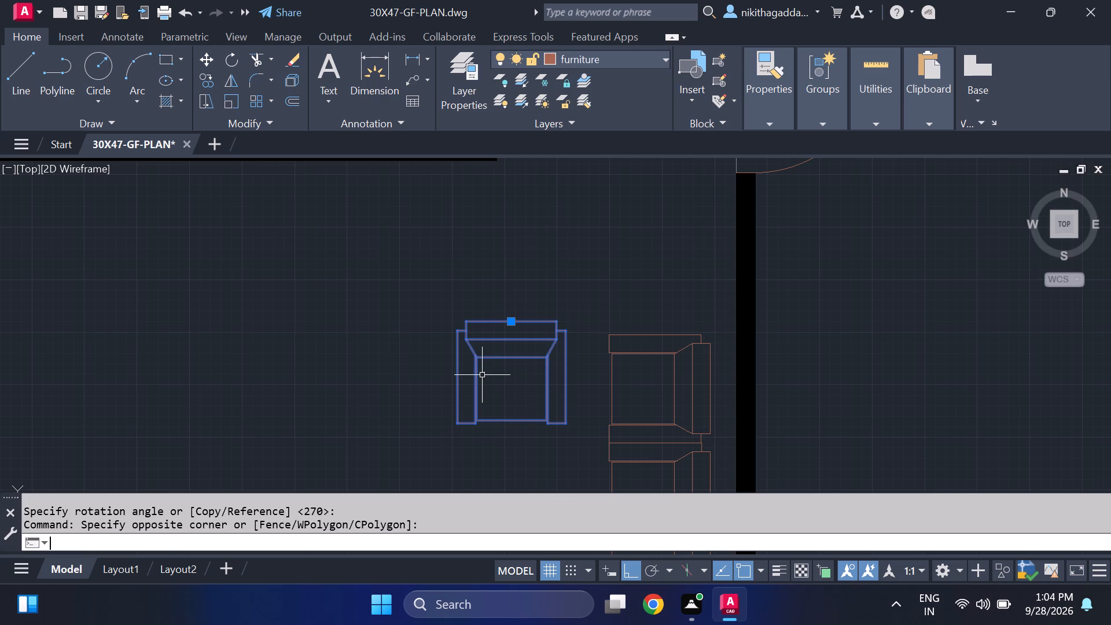
left_click(571, 422)
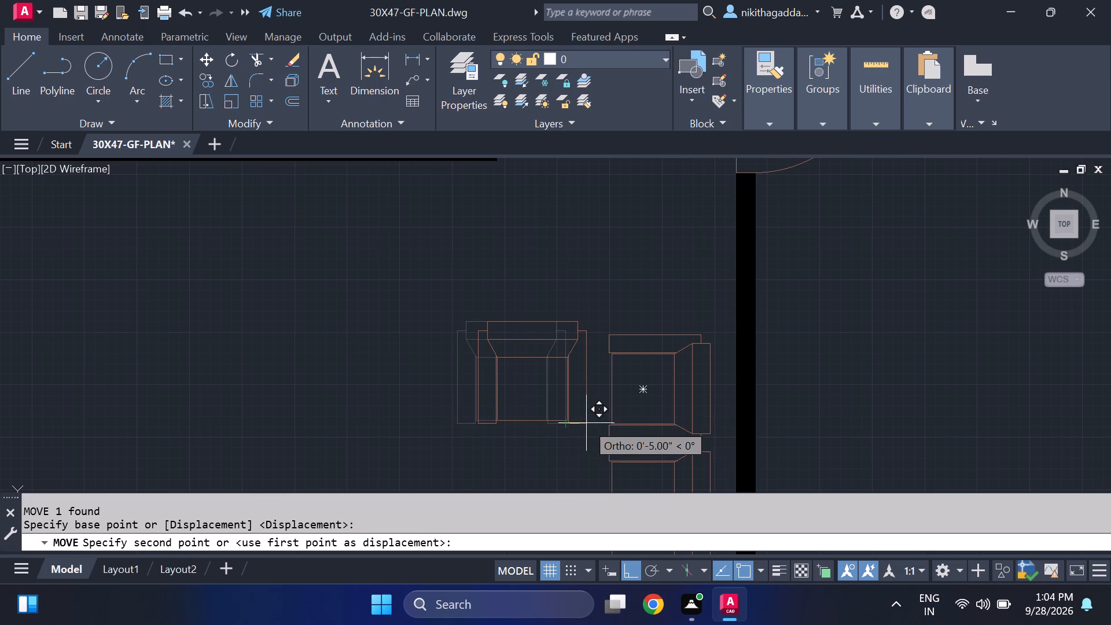
key("F8")
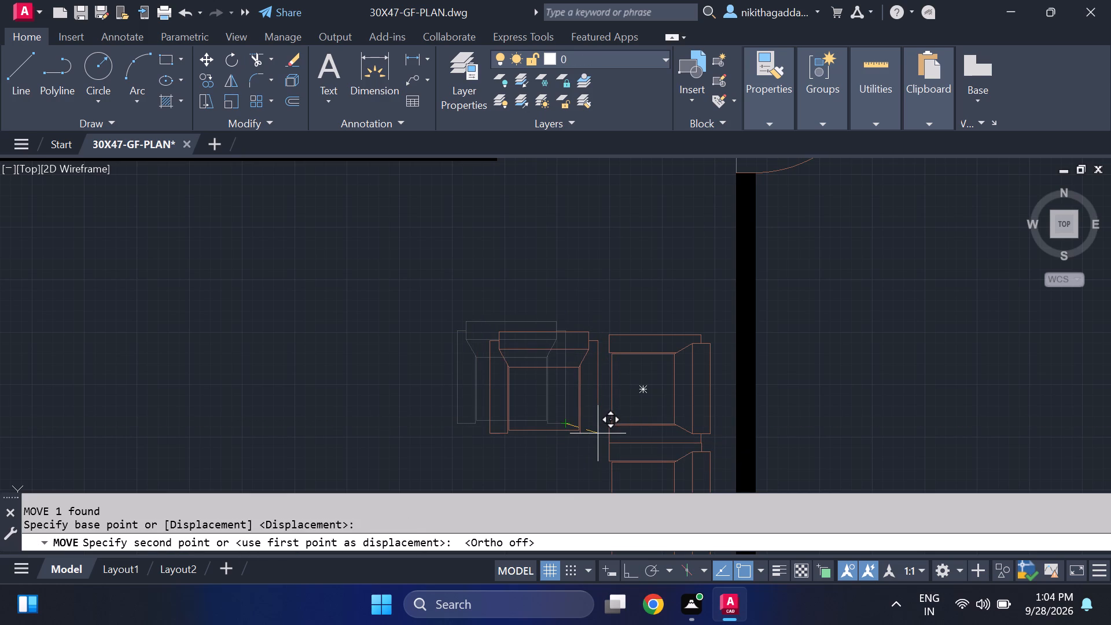
left_click(598, 433)
Move the coffee table with its plant, by its centre, from beside the spare armchairs into the living room, facing the long sofa.
scroll(592, 435, "down", 3)
scroll(535, 462, "down", 2)
middle_click_drag(532, 458, 549, 380)
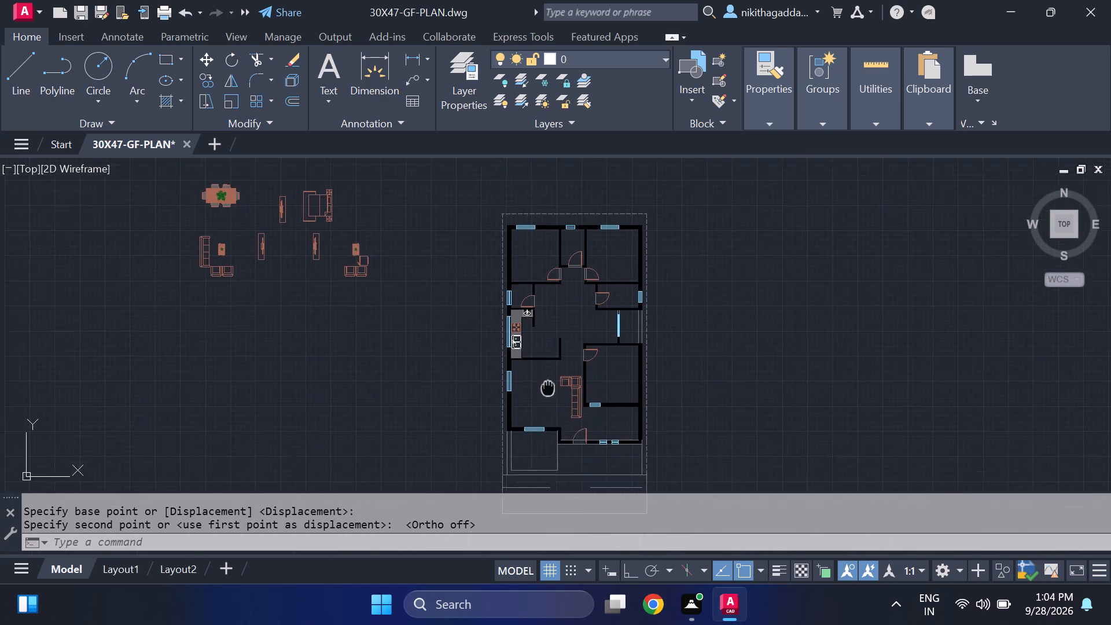
middle_click_drag(549, 380, 560, 326)
middle_click_drag(345, 329, 356, 352)
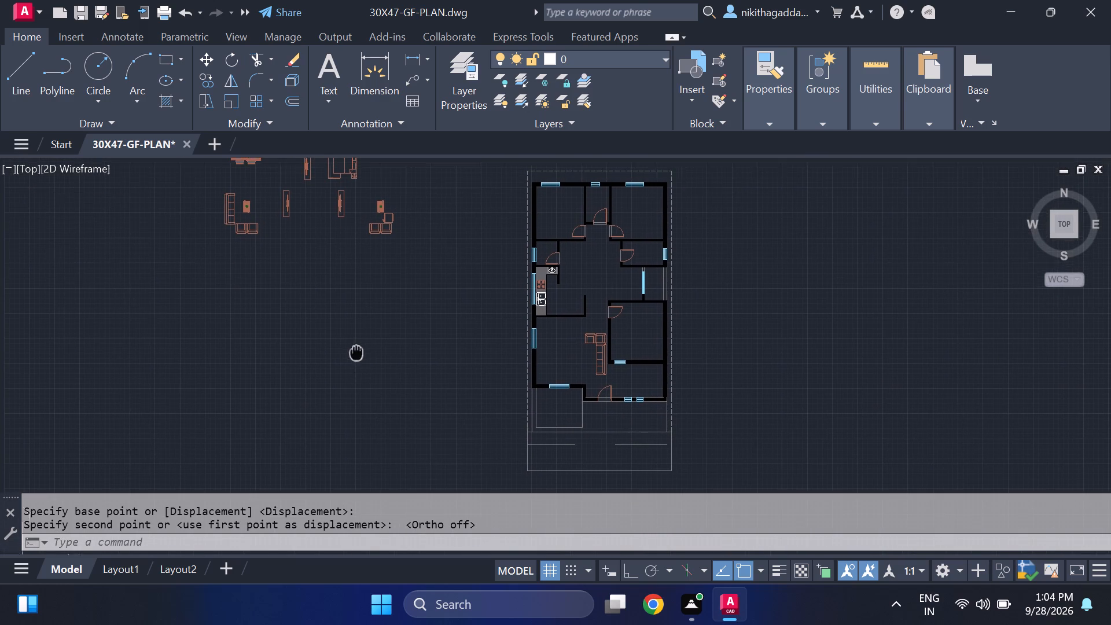
middle_click_drag(356, 352, 356, 352)
scroll(376, 207, "up", 3)
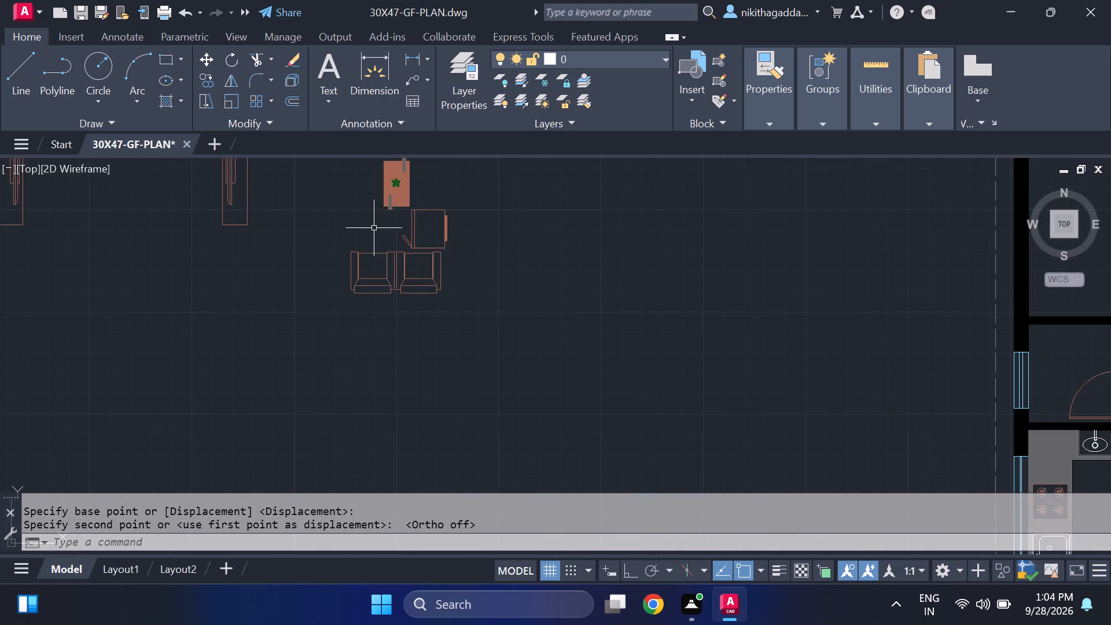
middle_click_drag(404, 199, 396, 257)
scroll(393, 202, "up", 3)
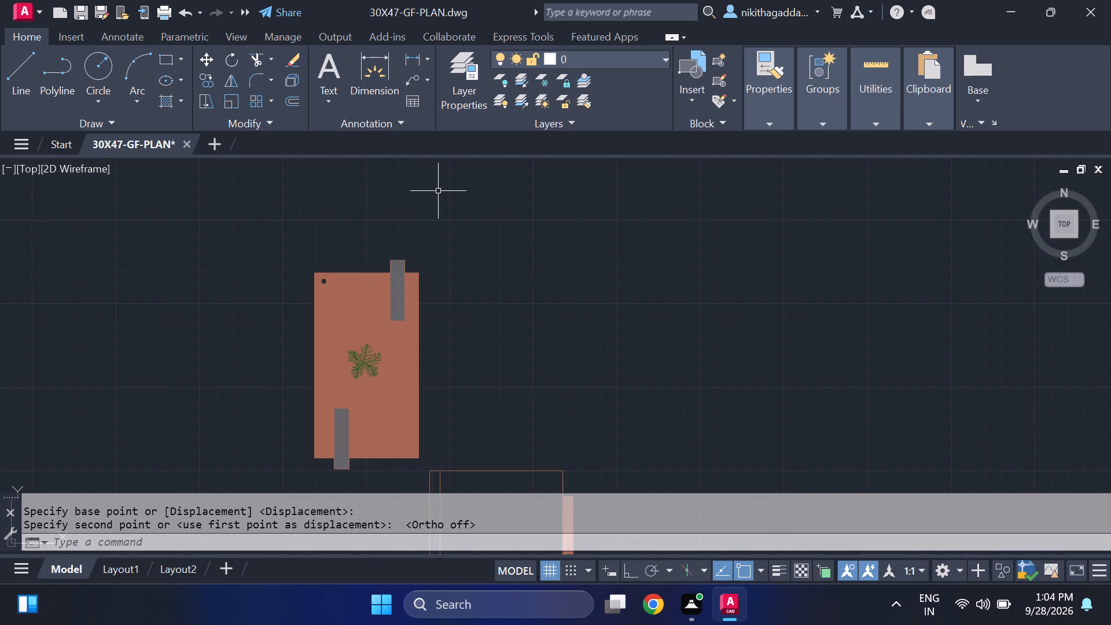
left_click(439, 191)
left_click(271, 424)
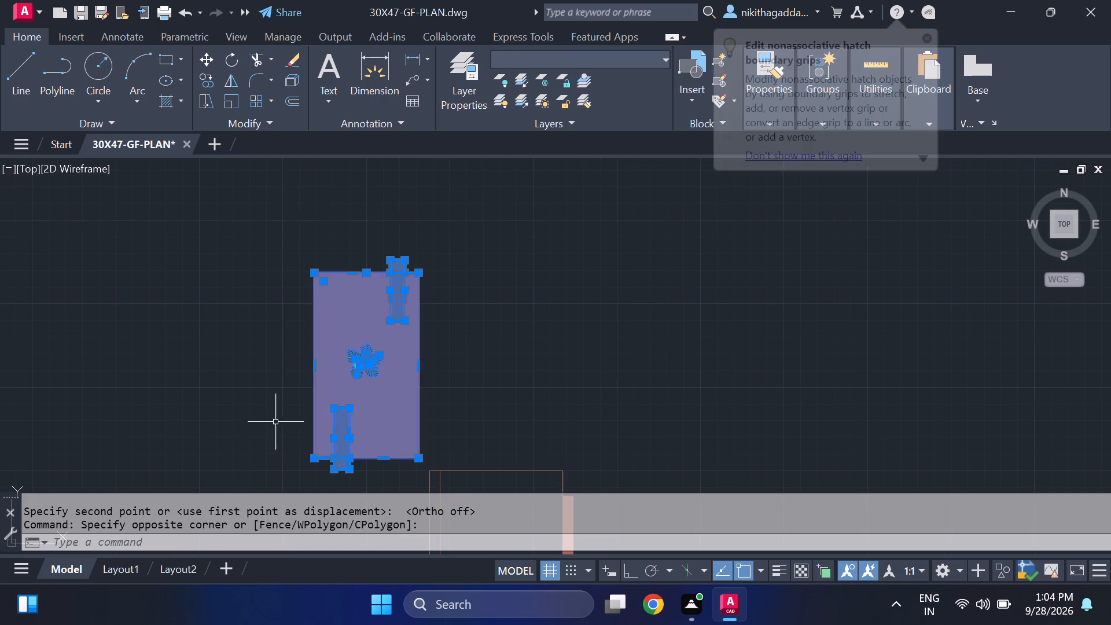
scroll(351, 420, "up", 2)
scroll(446, 404, "down", 2)
left_click_drag(496, 383, 491, 384)
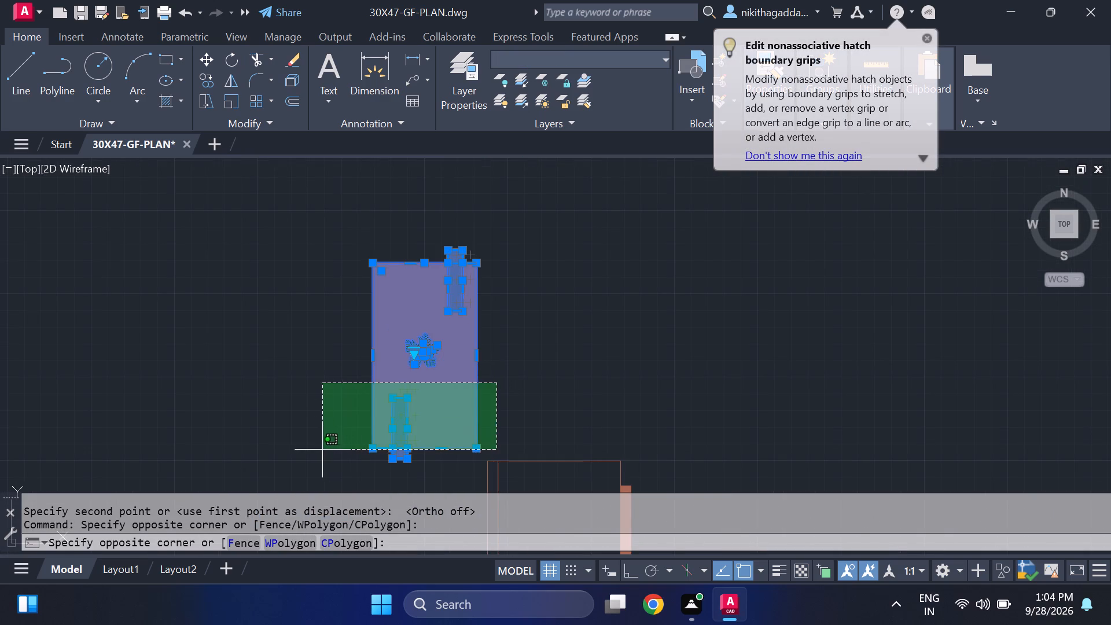
left_click(319, 454)
scroll(475, 406, "down", 4)
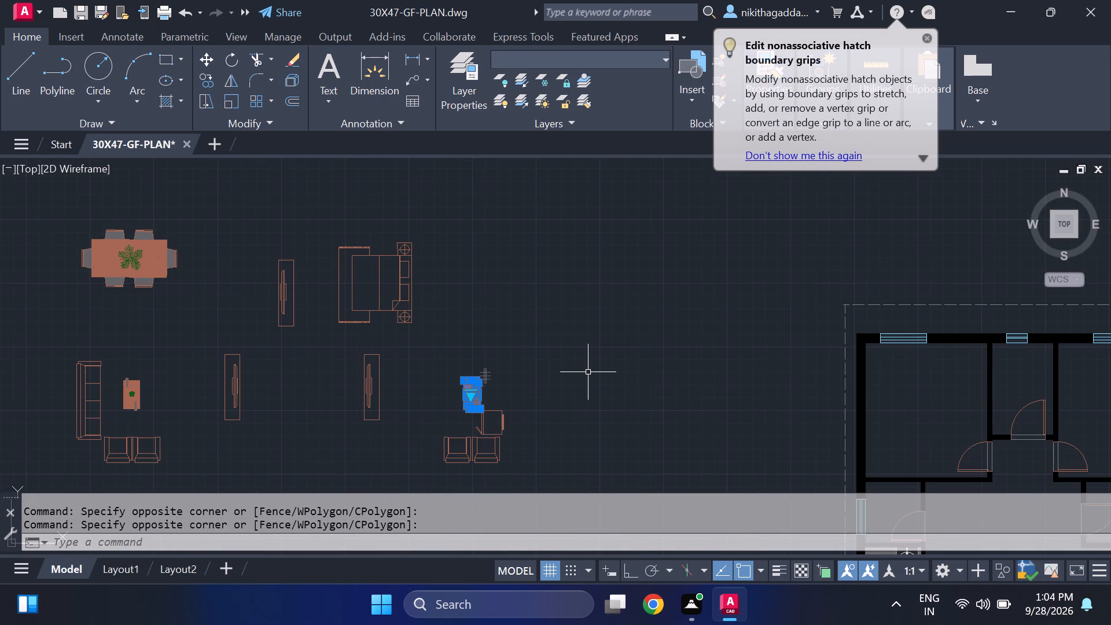
key("n")
key("BackSpace")
key("m")
key("Return")
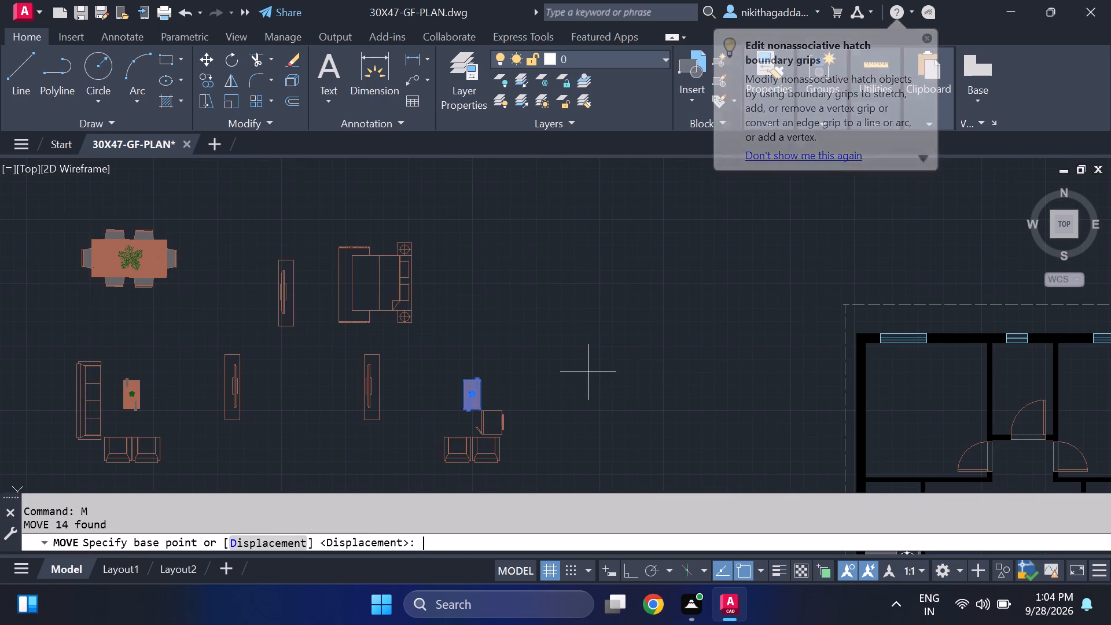
scroll(478, 395, "up", 3)
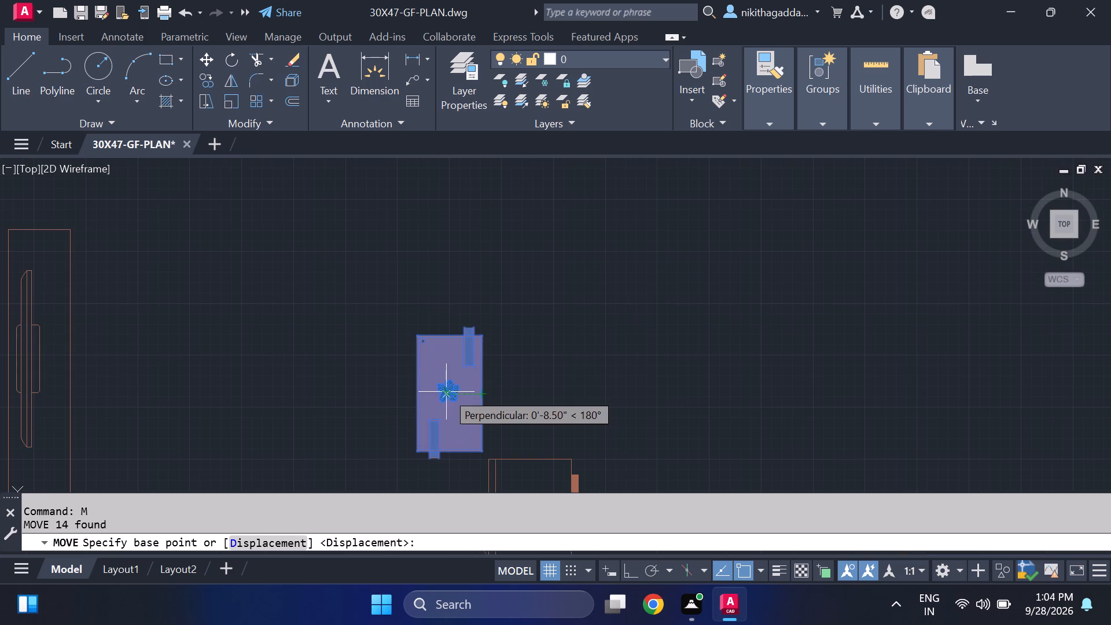
left_click(446, 392)
scroll(800, 403, "down", 3)
middle_click_drag(818, 426, 702, 361)
middle_click_drag(674, 355, 466, 304)
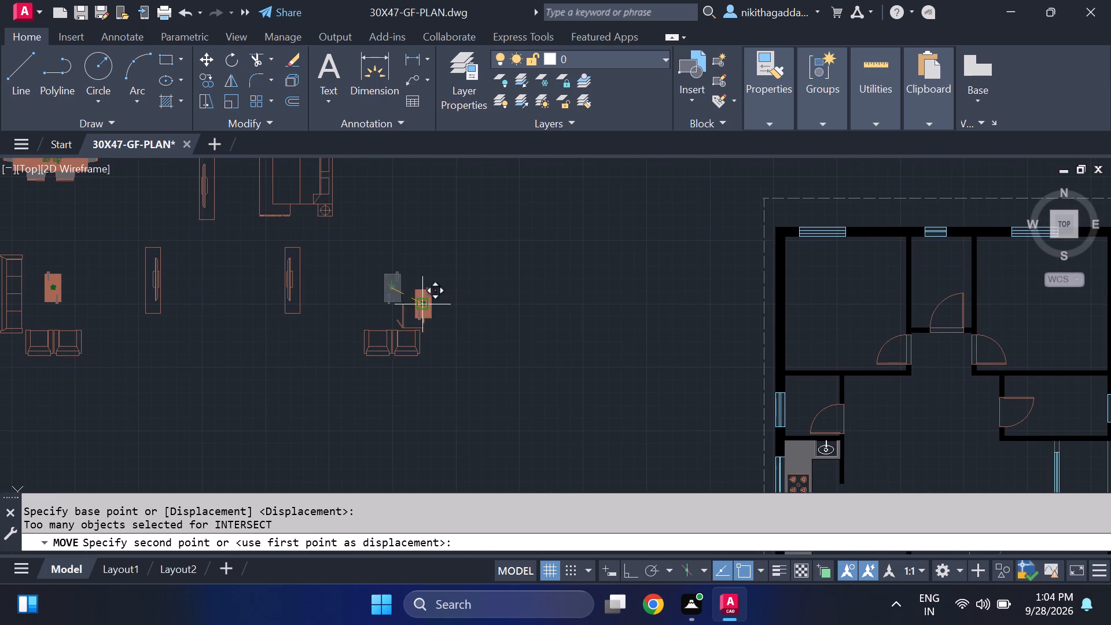
middle_click_drag(671, 376, 307, 118)
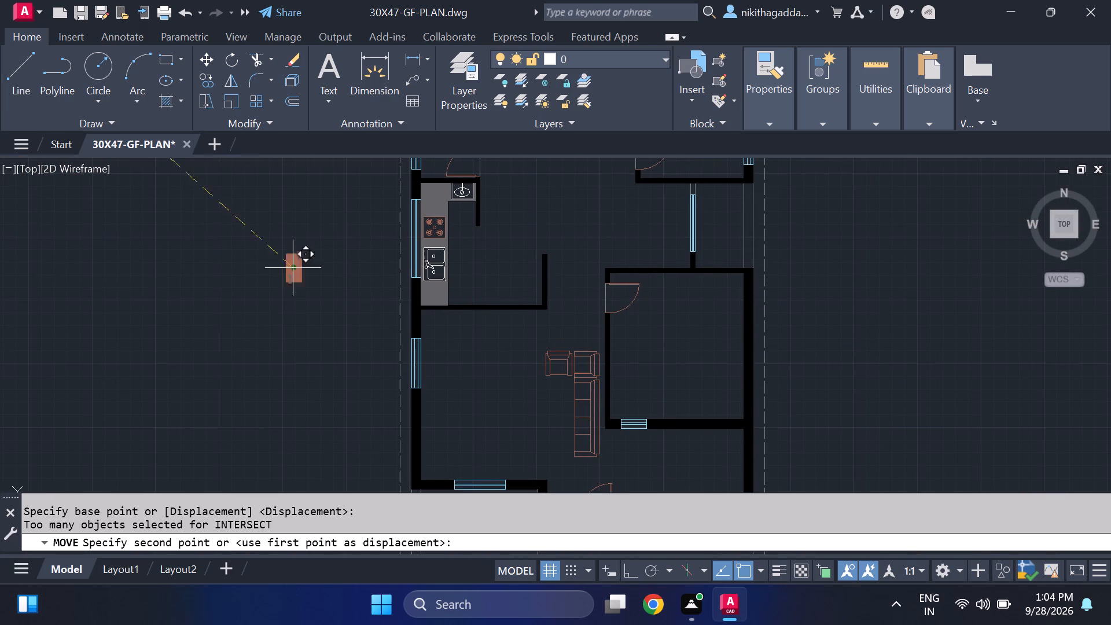
scroll(557, 406, "up", 1)
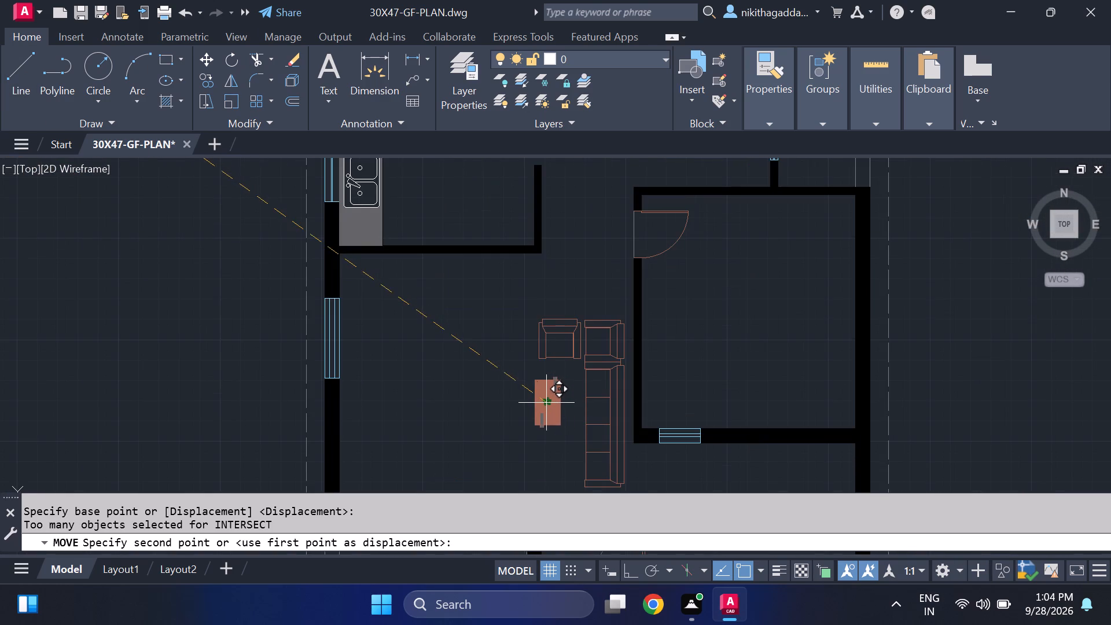
left_click(545, 421)
Move the TV unit nearest the spare armchairs by its back-edge midpoint against the living room's outer wall, opposite the sofa and coffee table.
scroll(514, 358, "down", 2)
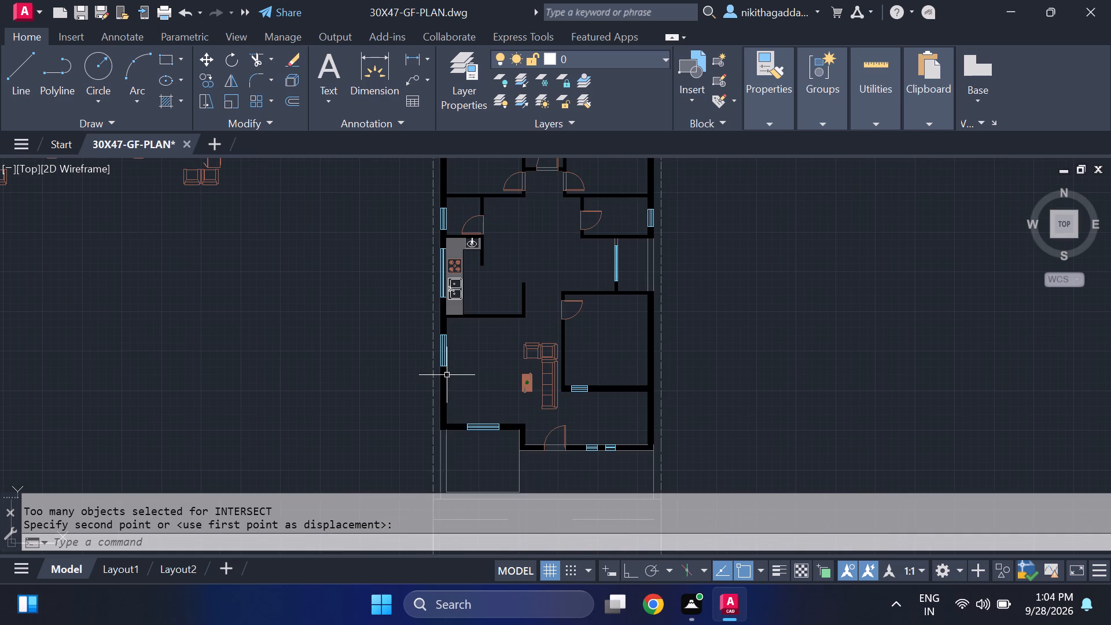
scroll(470, 387, "up", 3)
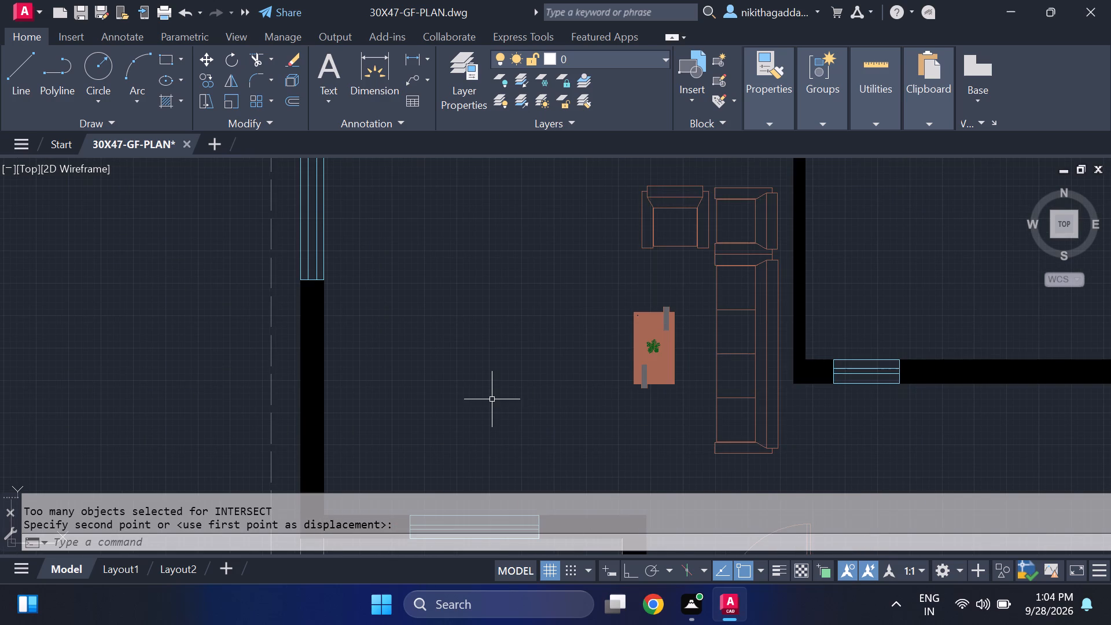
scroll(455, 385, "down", 5)
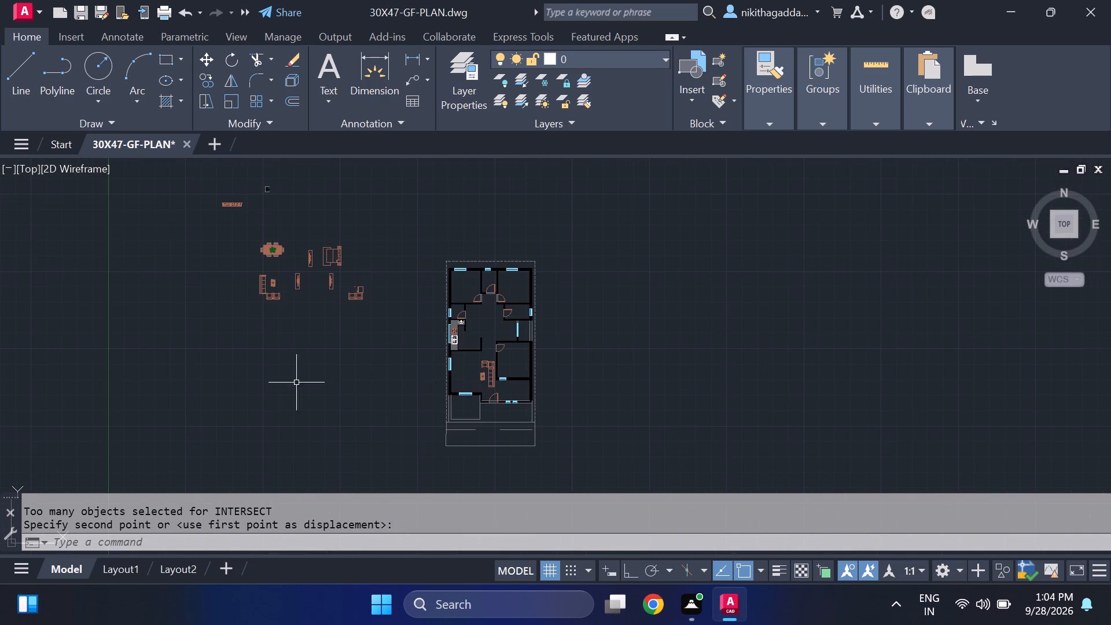
scroll(342, 263, "up", 4)
middle_click_drag(252, 367, 373, 282)
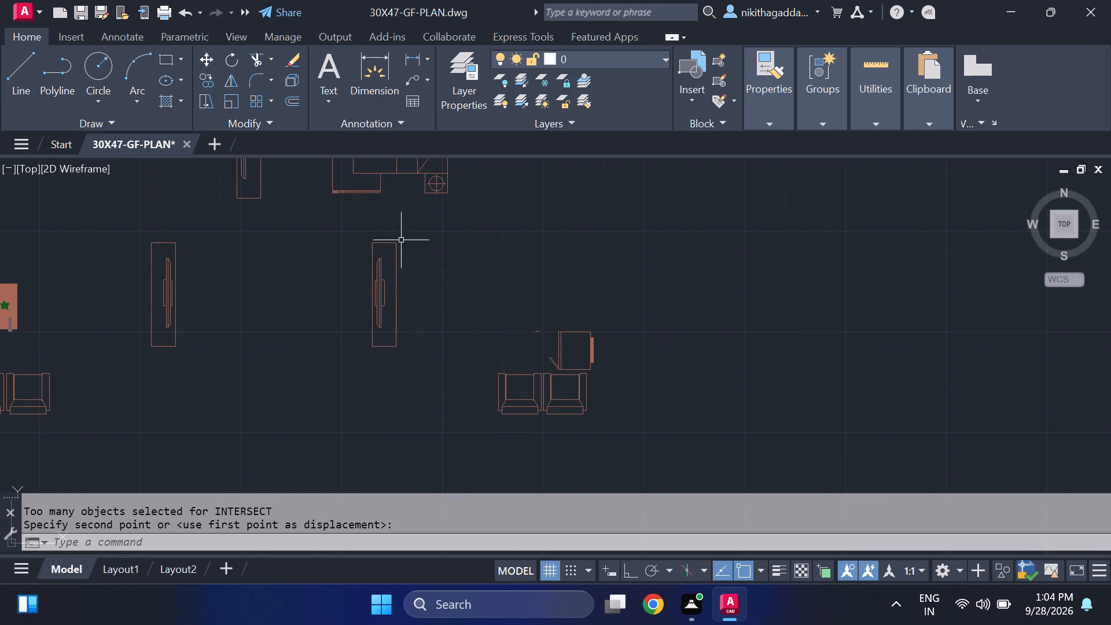
left_click_drag(407, 226, 403, 233)
left_click(265, 428)
key("m")
key("Return")
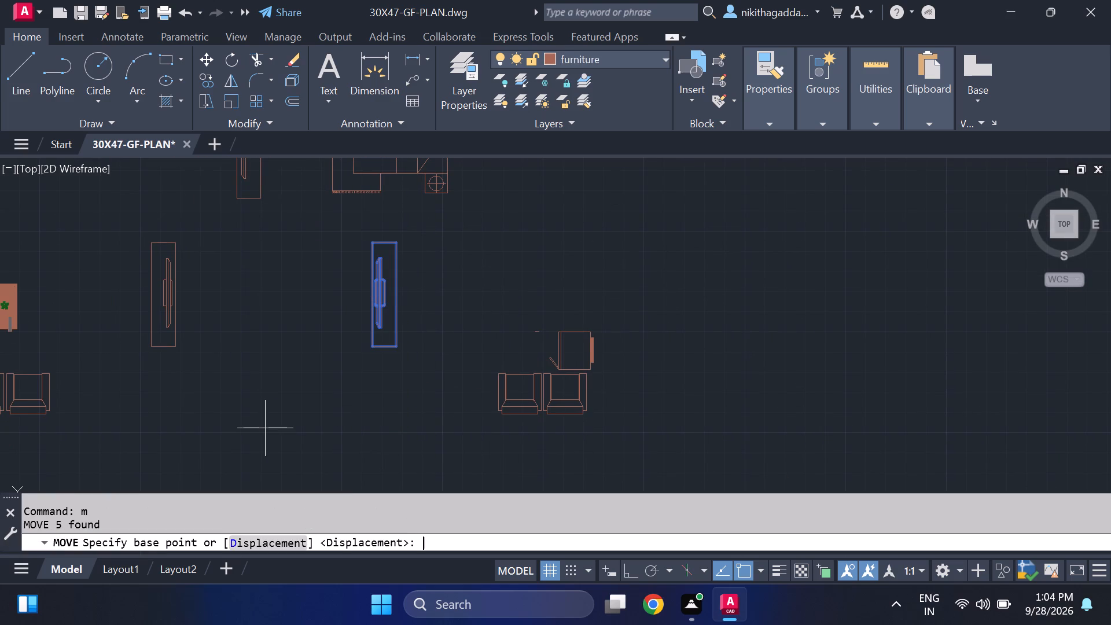
left_click(371, 295)
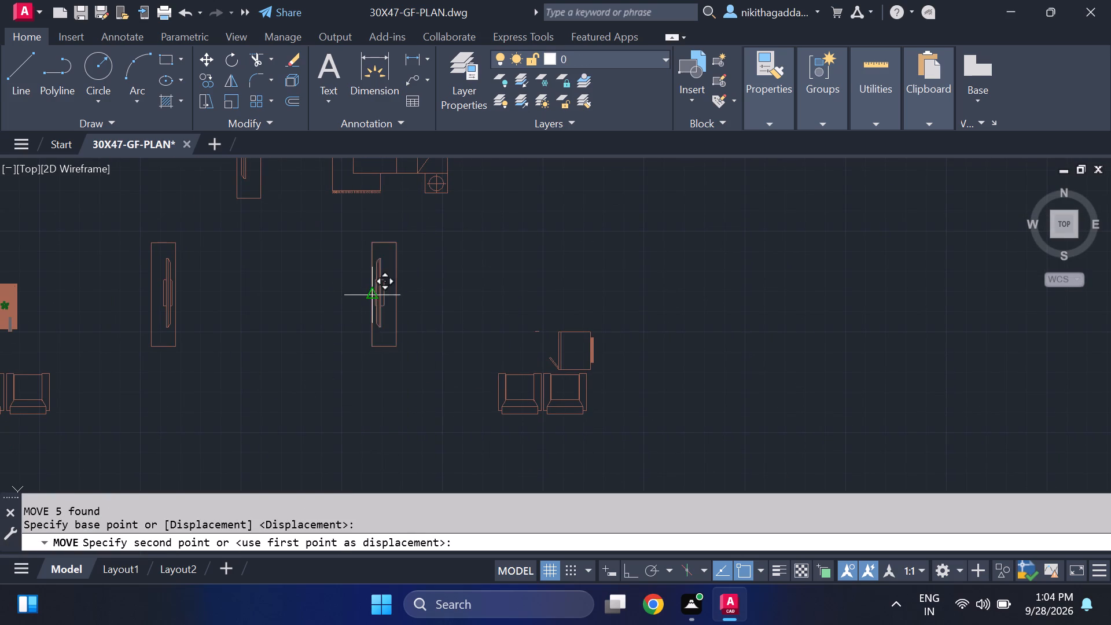
scroll(826, 374, "down", 3)
middle_click_drag(839, 424, 610, 252)
scroll(687, 347, "up", 2)
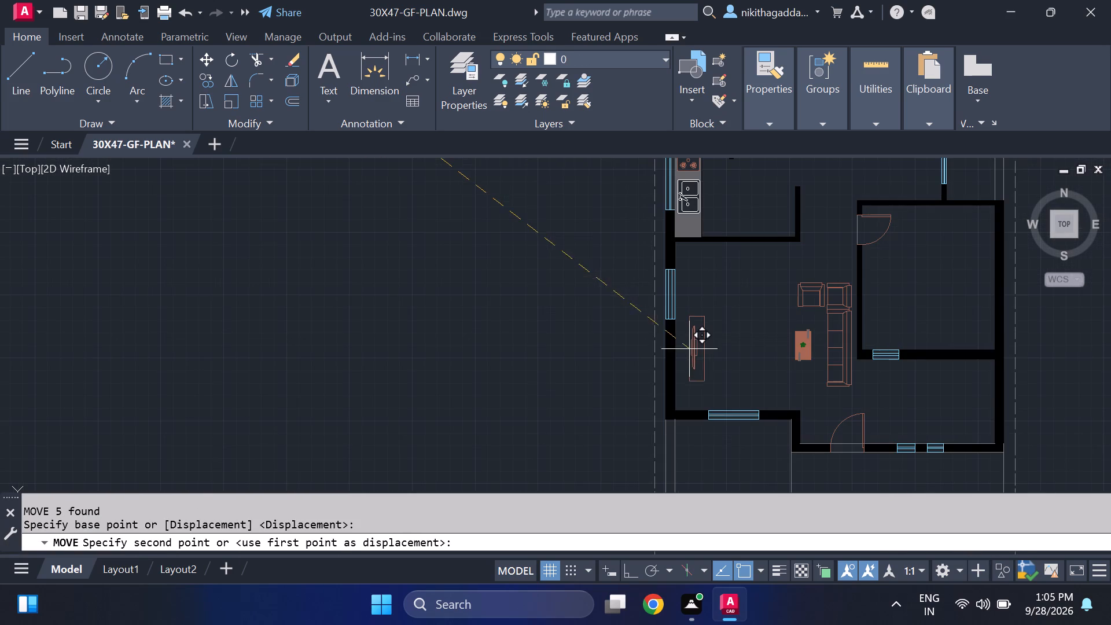
scroll(683, 337, "up", 2)
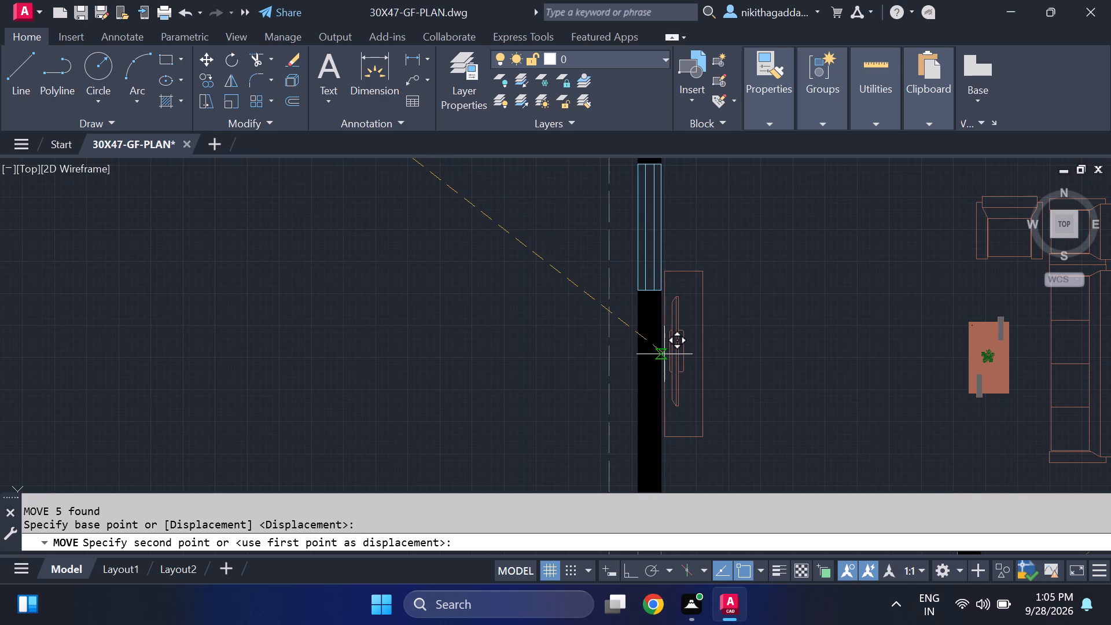
left_click(664, 354)
Copy the double bed block horizontally into the empty space between the spare furniture and the house plan.
scroll(553, 365, "down", 2)
scroll(477, 367, "down", 1)
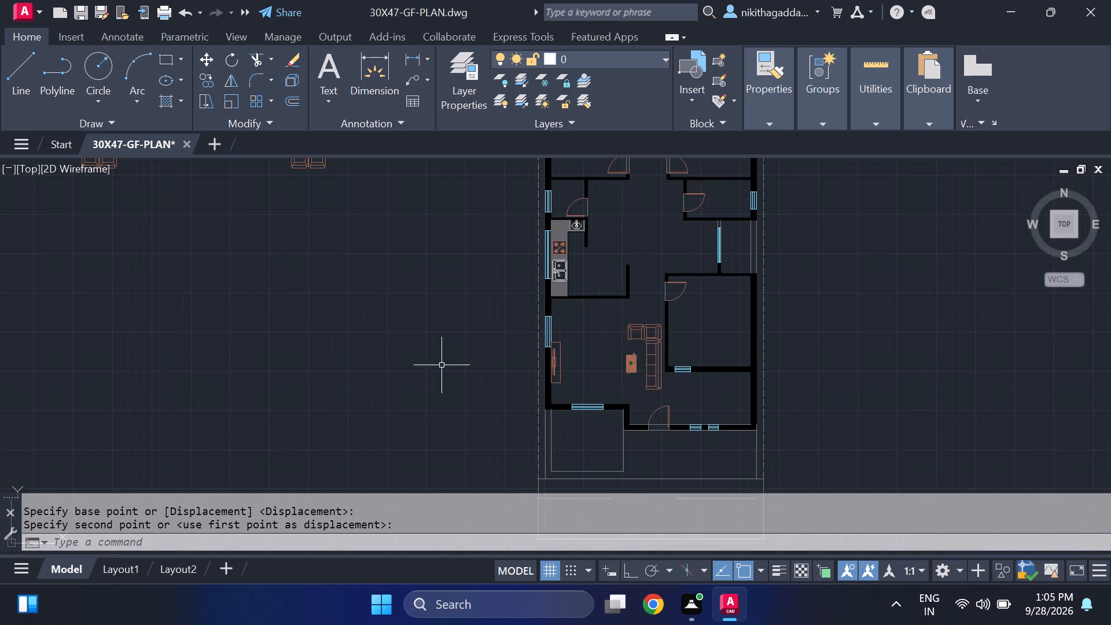
middle_click_drag(438, 364, 483, 322)
middle_click_drag(488, 326, 489, 398)
scroll(381, 316, "down", 2)
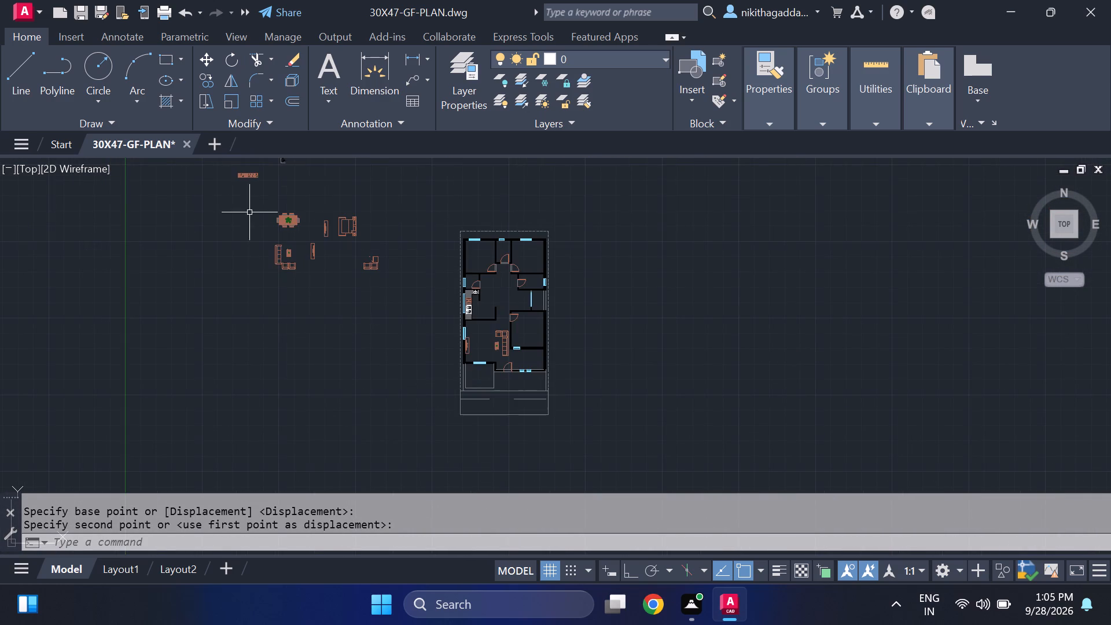
scroll(290, 204, "up", 2)
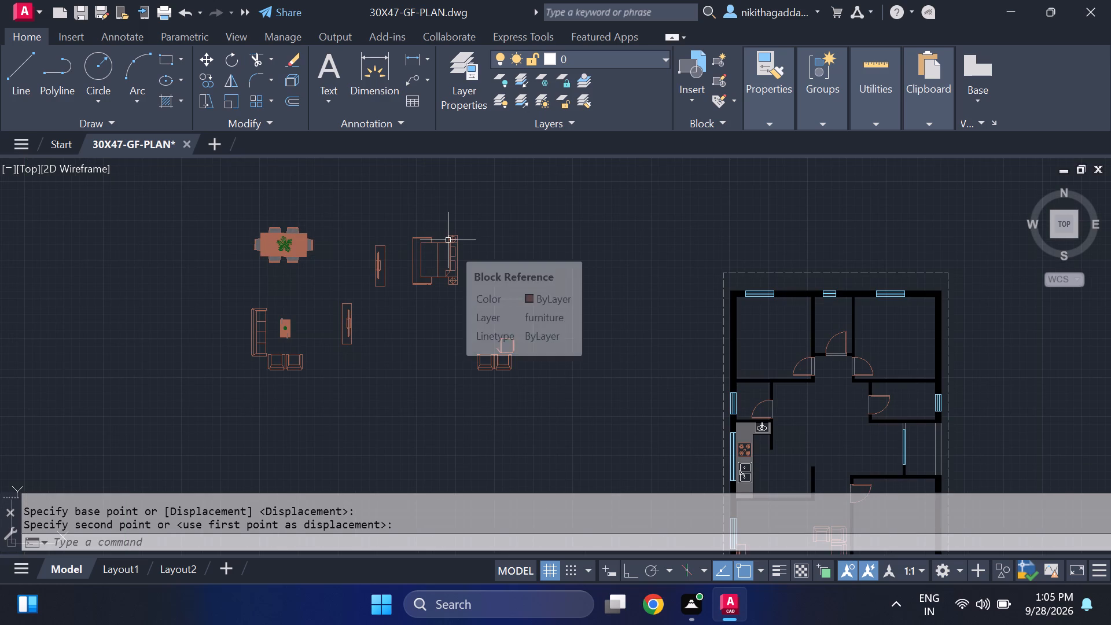
scroll(431, 253, "up", 2)
scroll(431, 253, "down", 4)
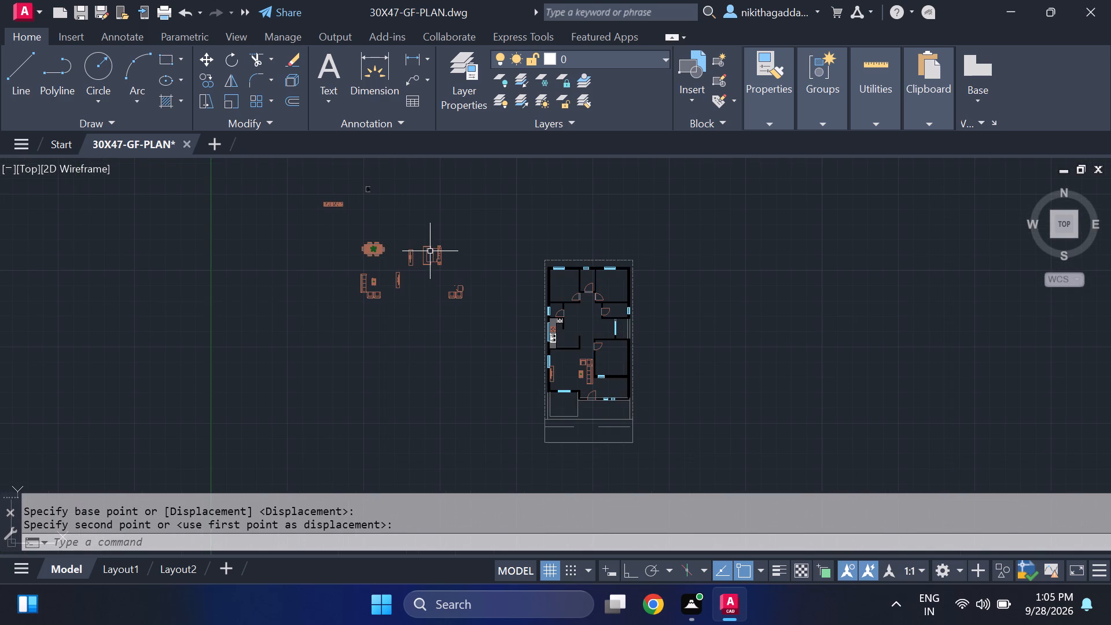
middle_click_drag(430, 251, 443, 278)
scroll(444, 278, "up", 3)
left_click_drag(564, 243, 556, 250)
left_click(451, 334)
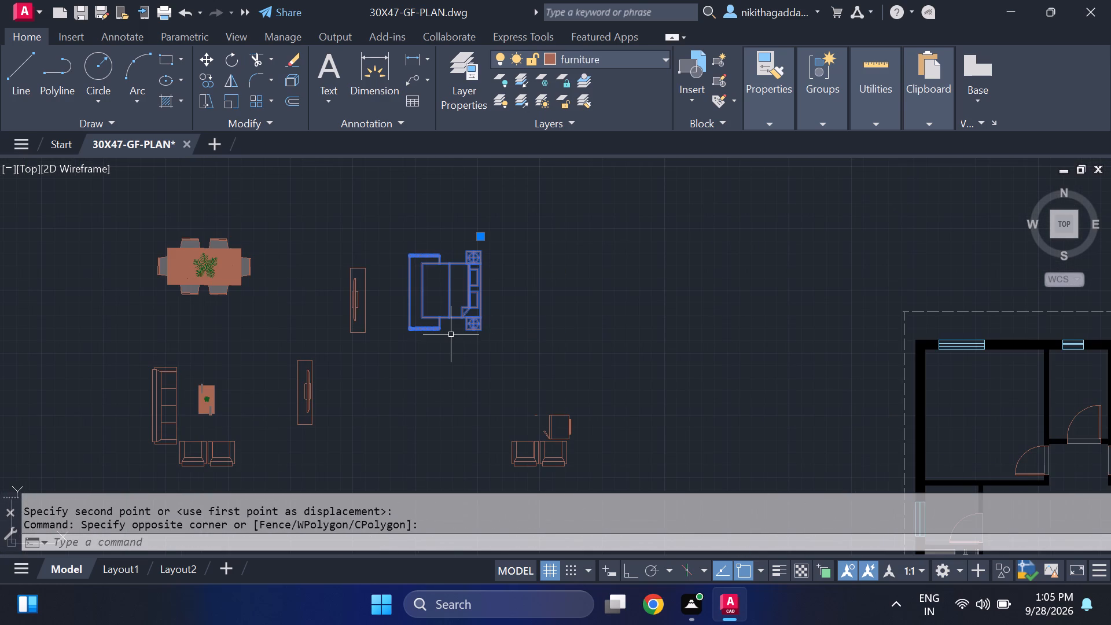
type("ci")
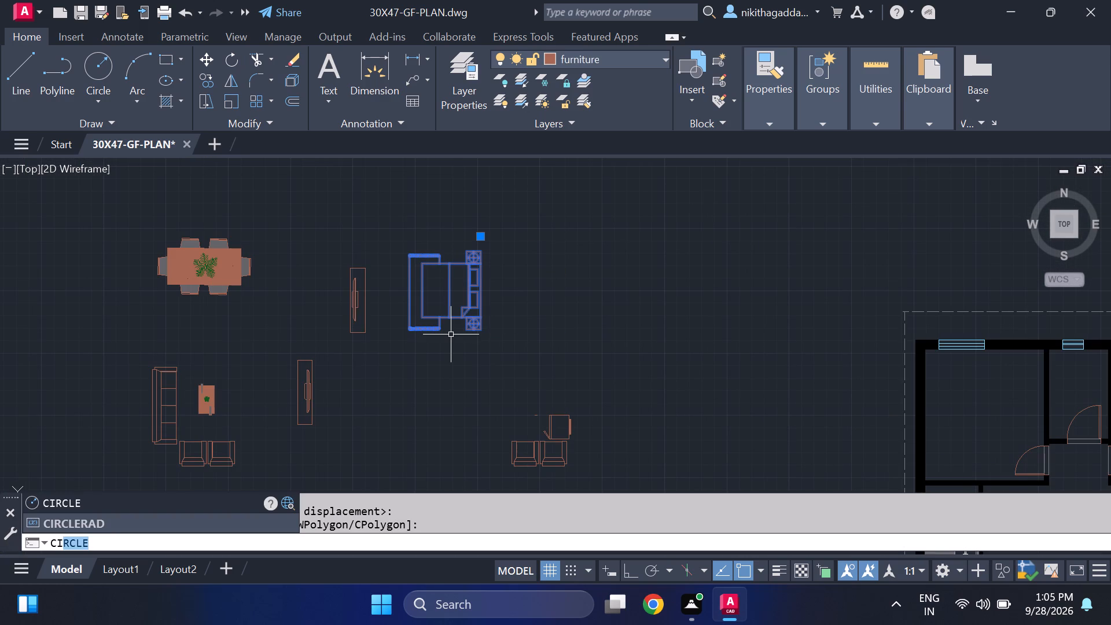
key("BackSpace")
key("o")
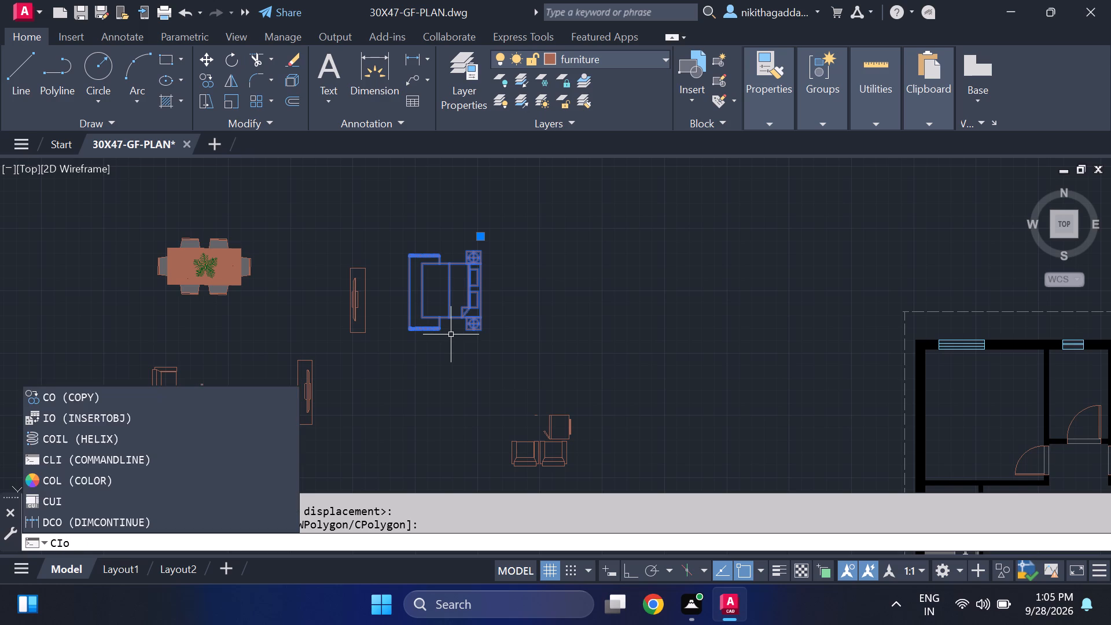
key("BackSpace")
key("BackSpace")
key("o")
key("Return")
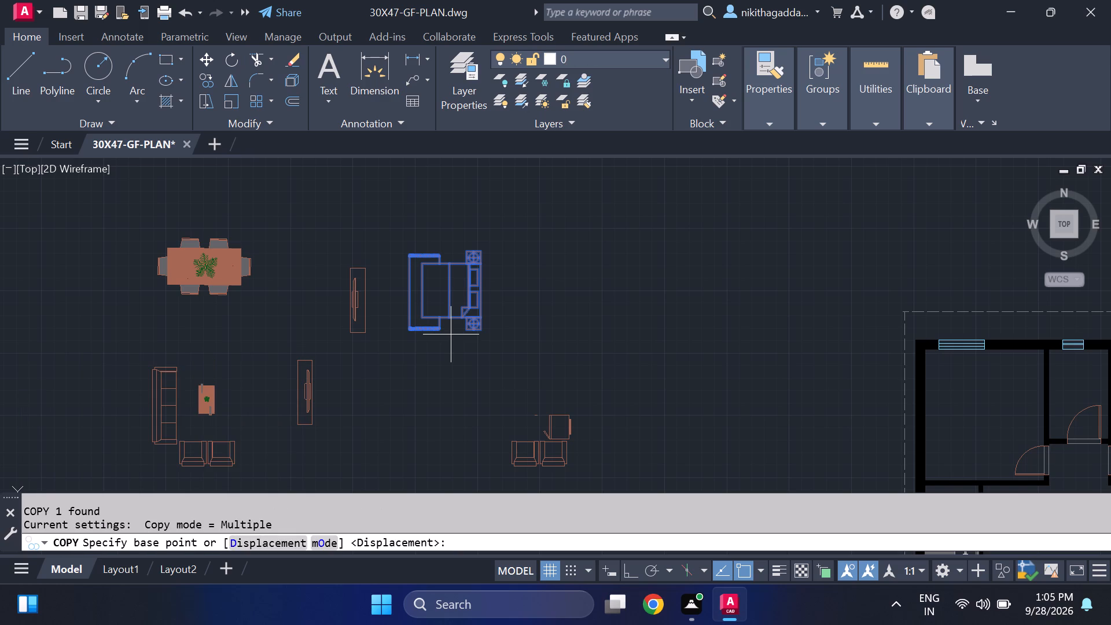
left_click(451, 293)
left_click(647, 291)
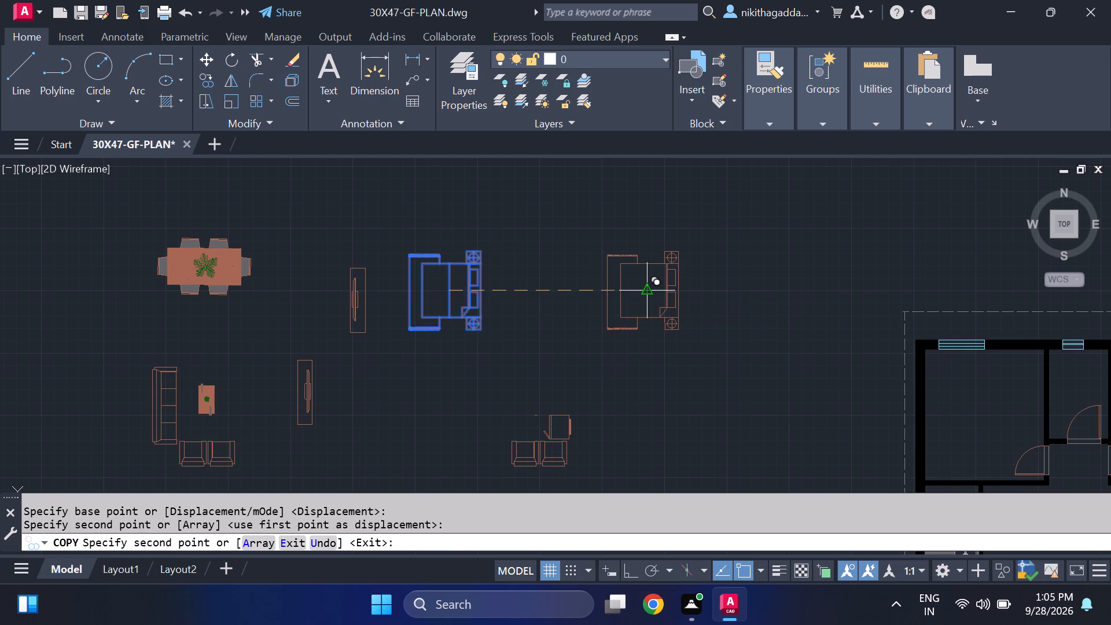
key("Escape")
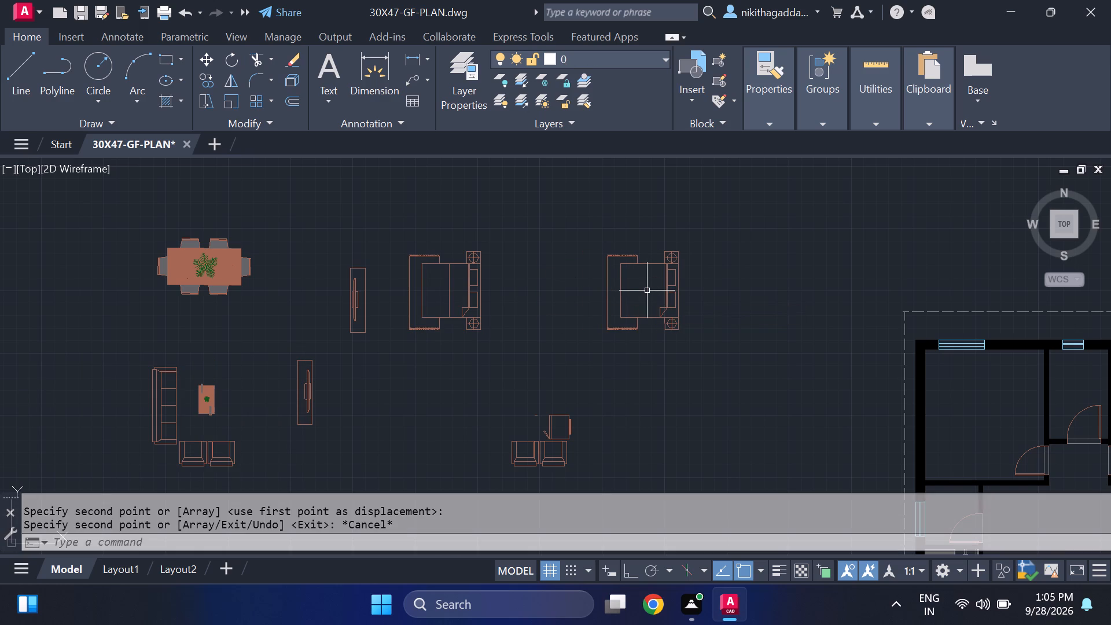
Copy the original spare double bed by its centre into the plan's upper-right bedroom, with its headboard beside the outer wall.
left_click(538, 234)
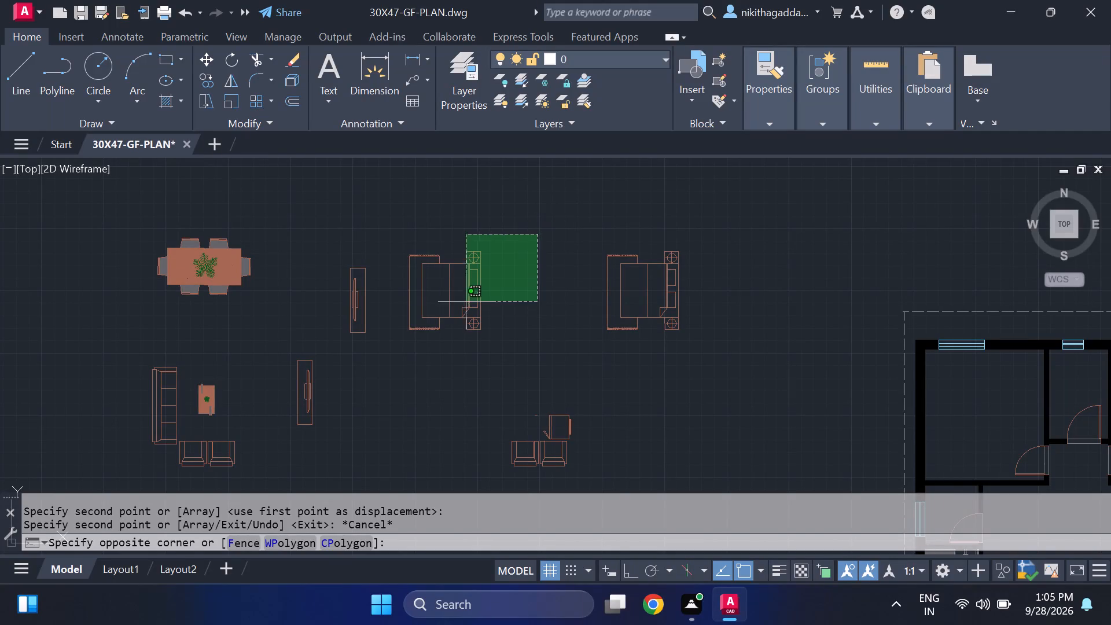
left_click(443, 326)
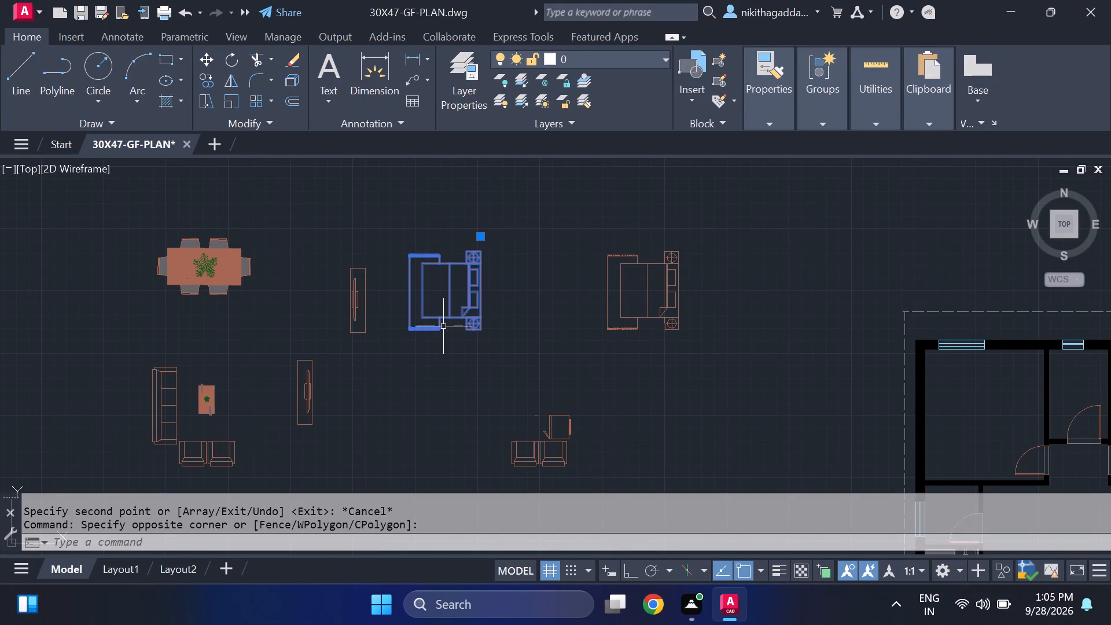
type("co")
key("Return")
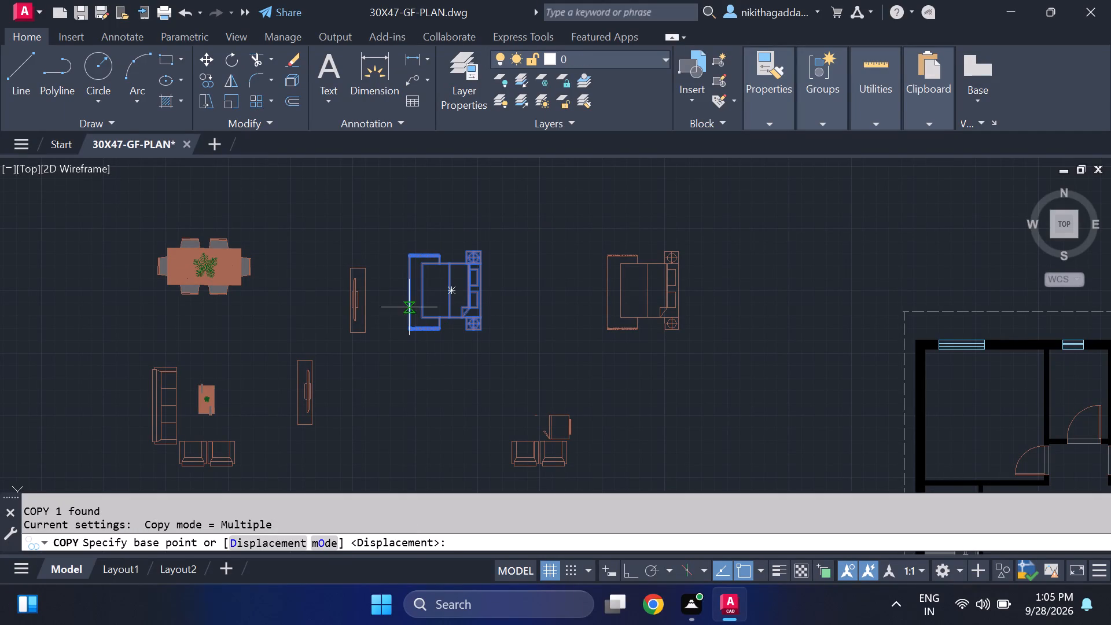
left_click(454, 291)
scroll(711, 361, "down", 3)
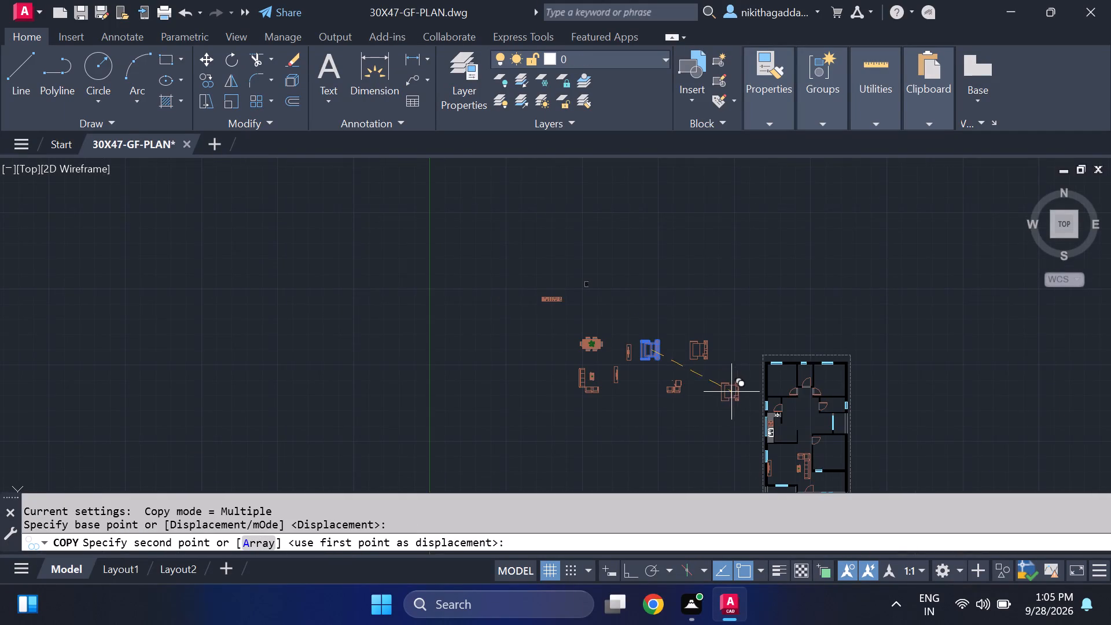
middle_click_drag(726, 389, 432, 321)
scroll(546, 329, "up", 4)
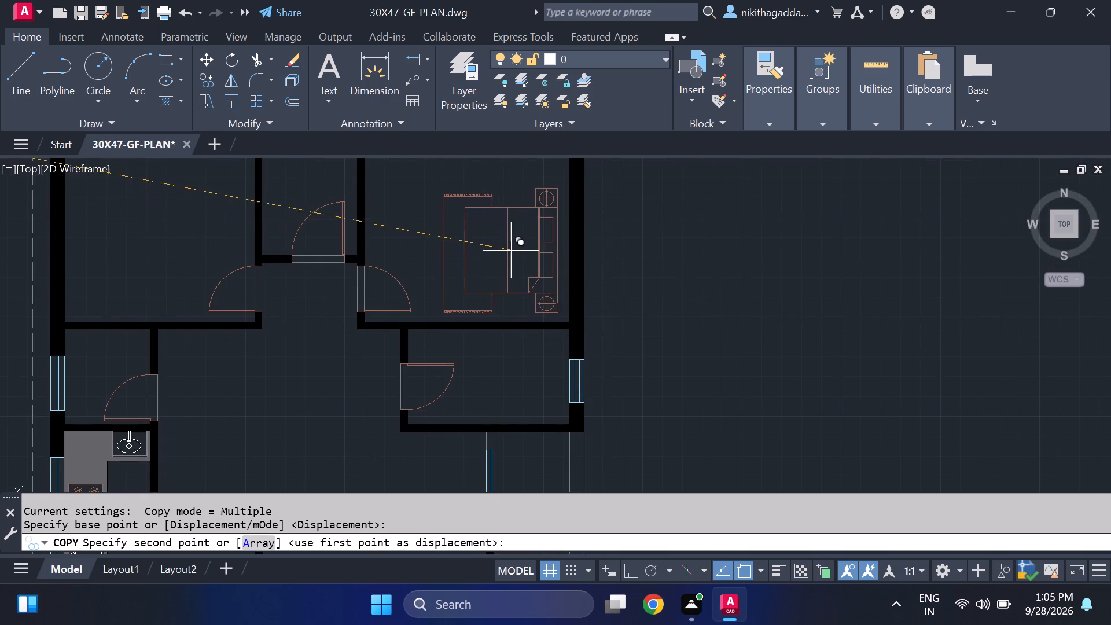
middle_click_drag(511, 251, 545, 375)
middle_click_drag(545, 375, 548, 405)
middle_click(549, 406)
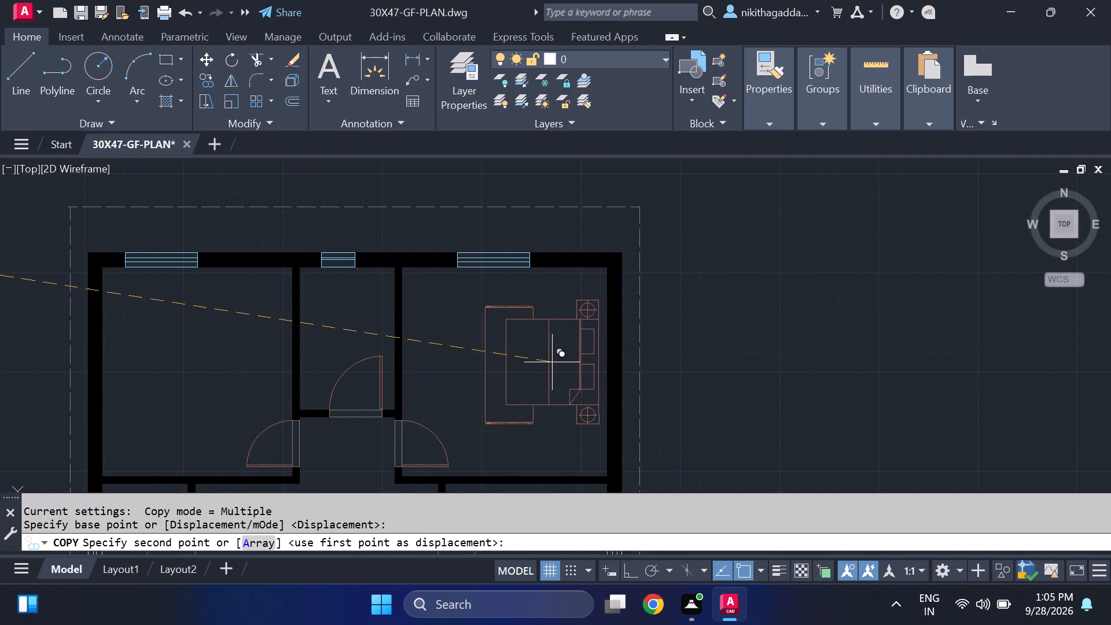
left_click(558, 359)
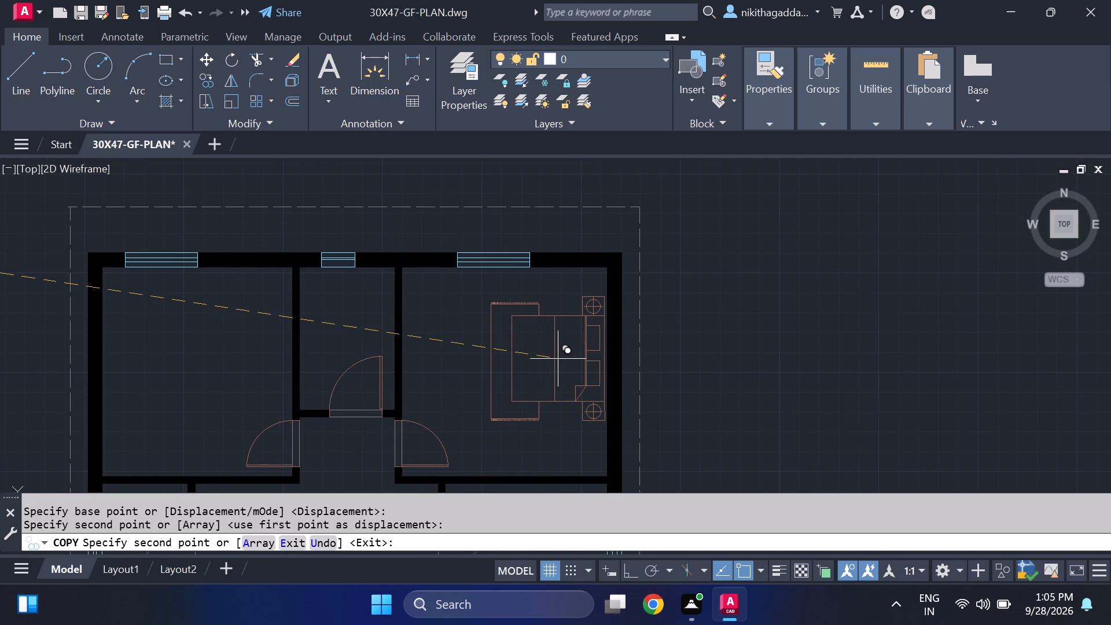
Place another copy of the bed in the bedroom beside the living room, headboard beside the outer wall, and end the copying.
scroll(549, 381, "down", 3)
middle_click_drag(547, 392, 494, 200)
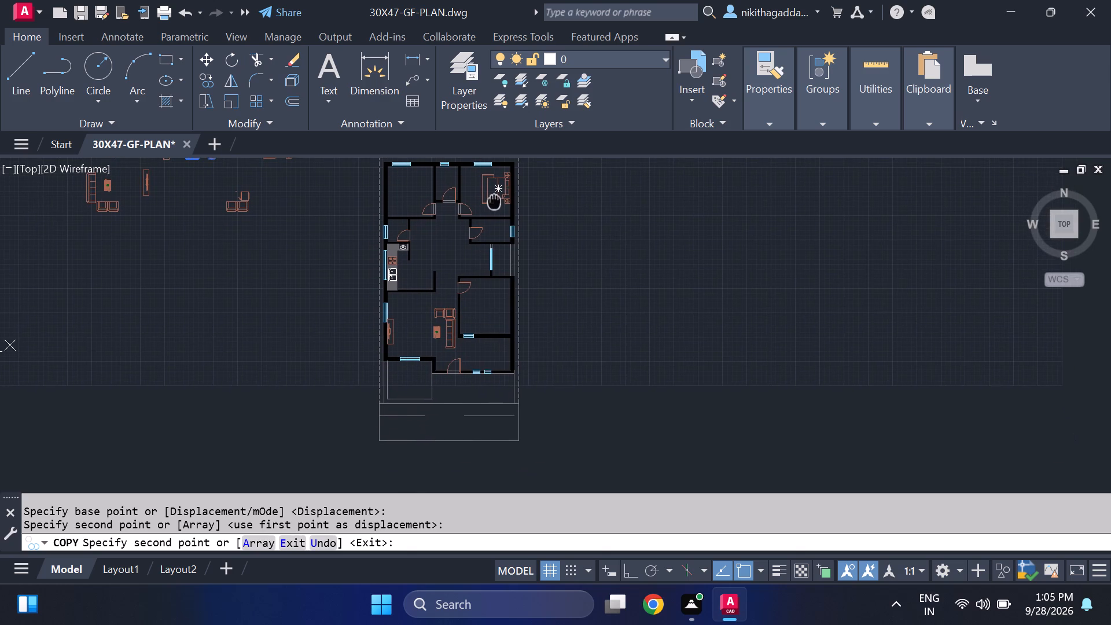
scroll(492, 345, "up", 1)
middle_click_drag(479, 266, 483, 383)
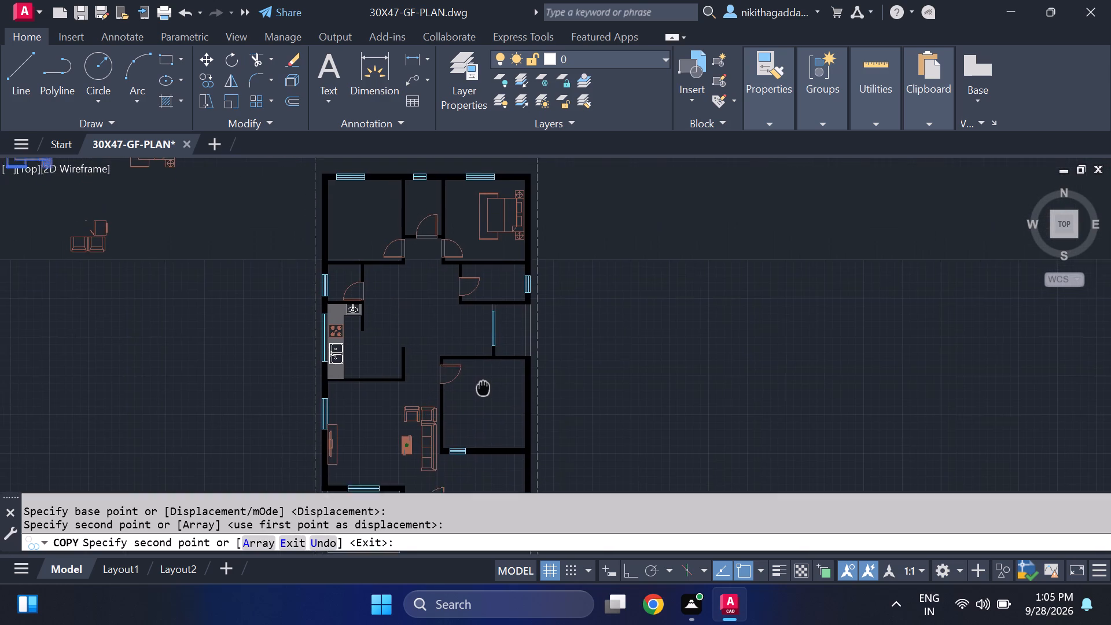
middle_click_drag(483, 383, 481, 365)
scroll(502, 378, "up", 2)
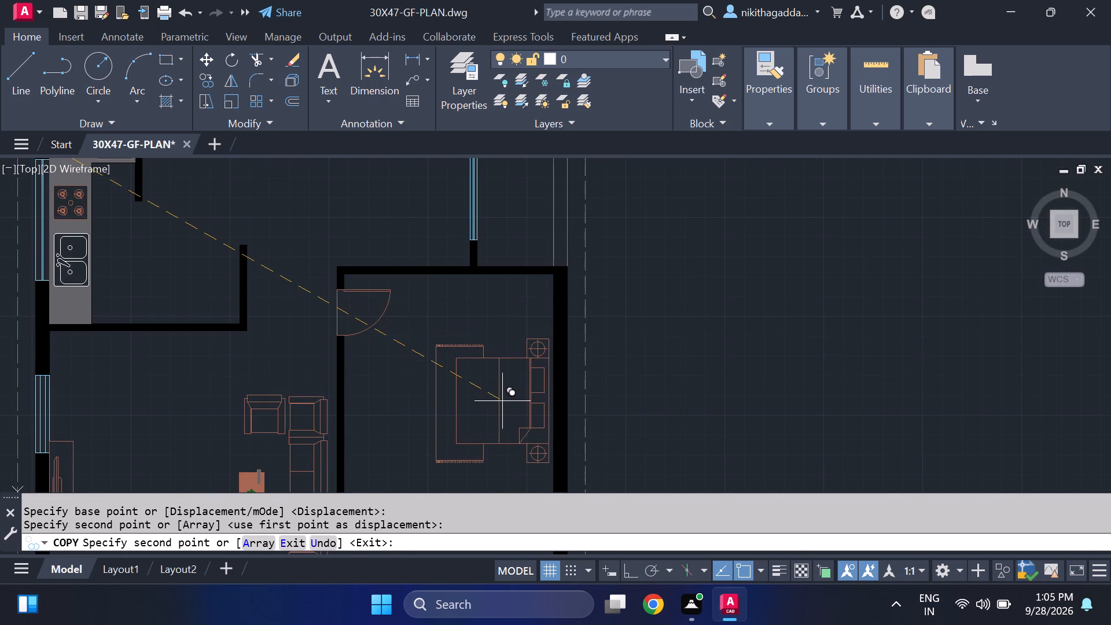
middle_click_drag(497, 397, 496, 312)
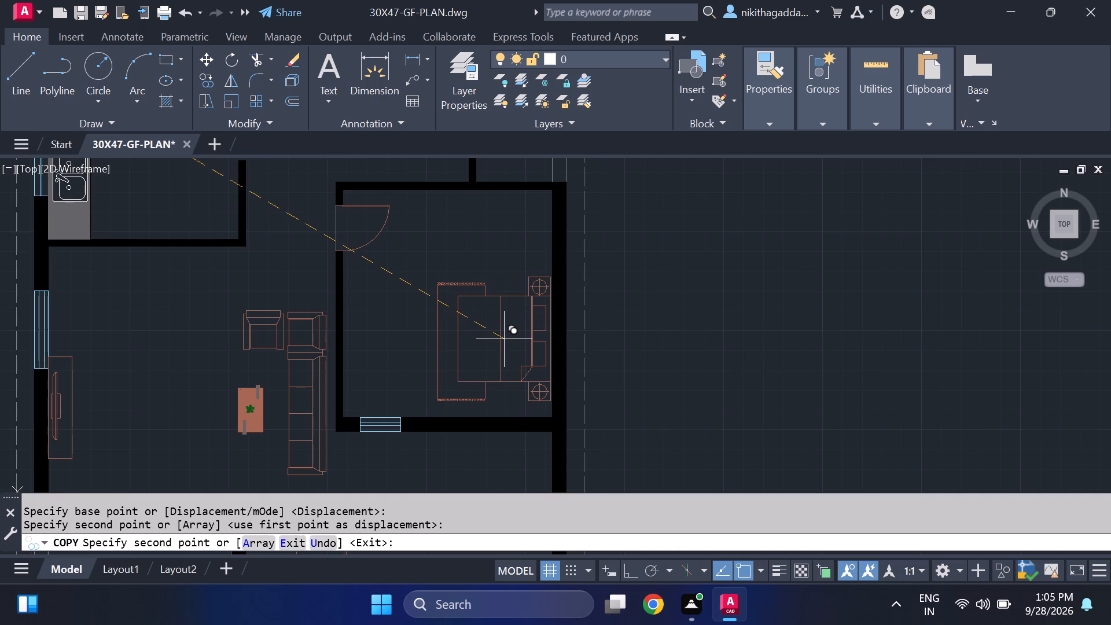
left_click(503, 341)
scroll(494, 310, "down", 3)
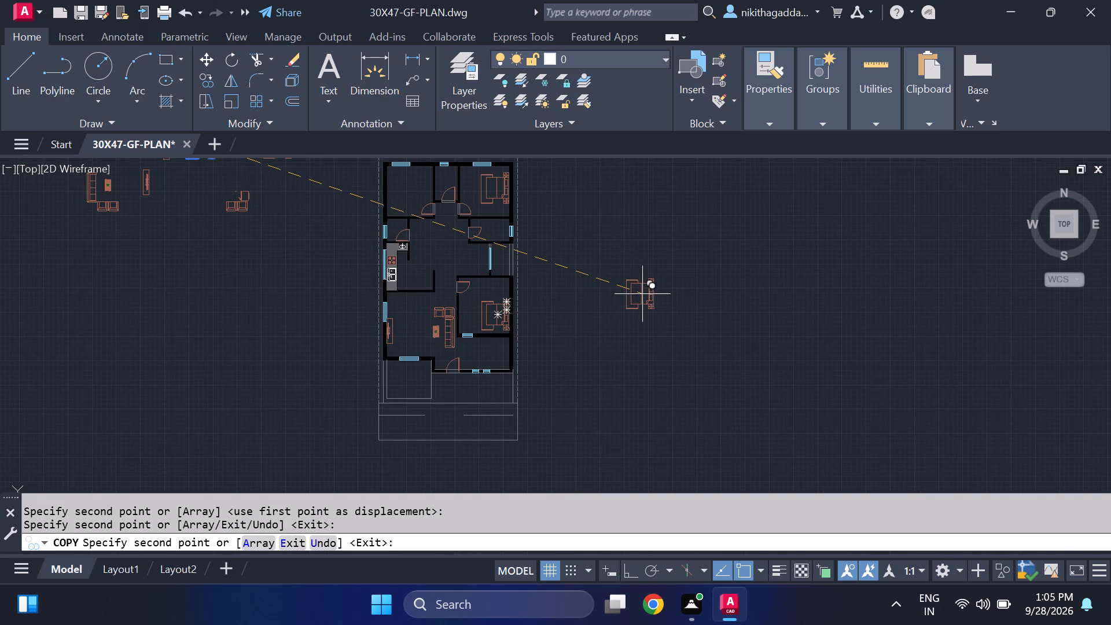
key("Escape")
Mirror the spare bed nearest the house plan across a vertical line just beyond its foot end, erasing the source bed.
scroll(623, 303, "down", 2)
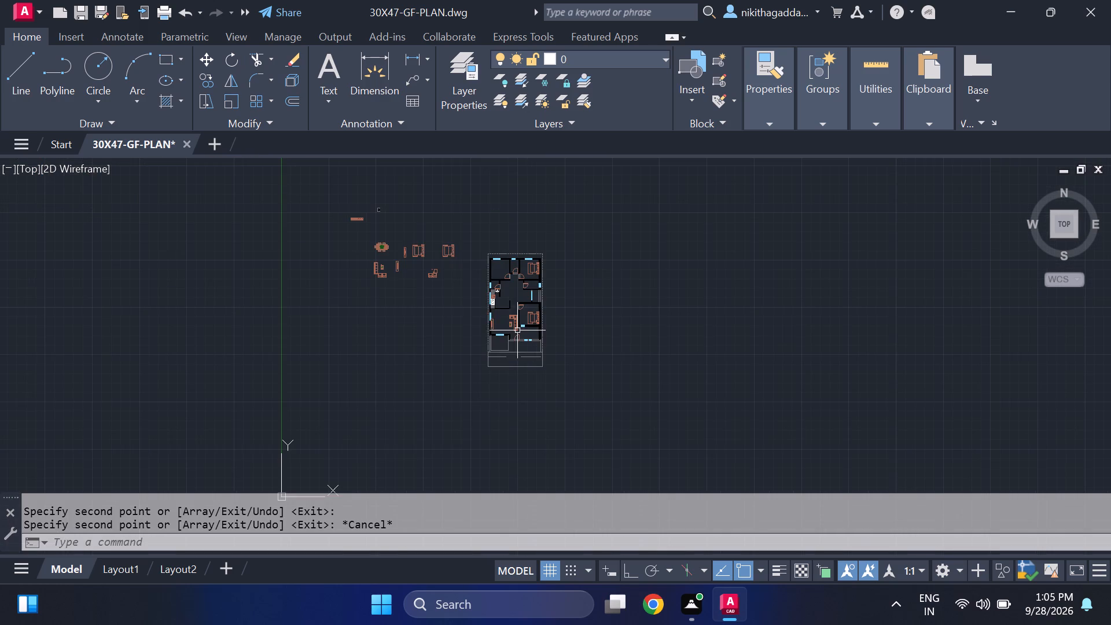
middle_click_drag(449, 290, 580, 367)
scroll(597, 322, "up", 3)
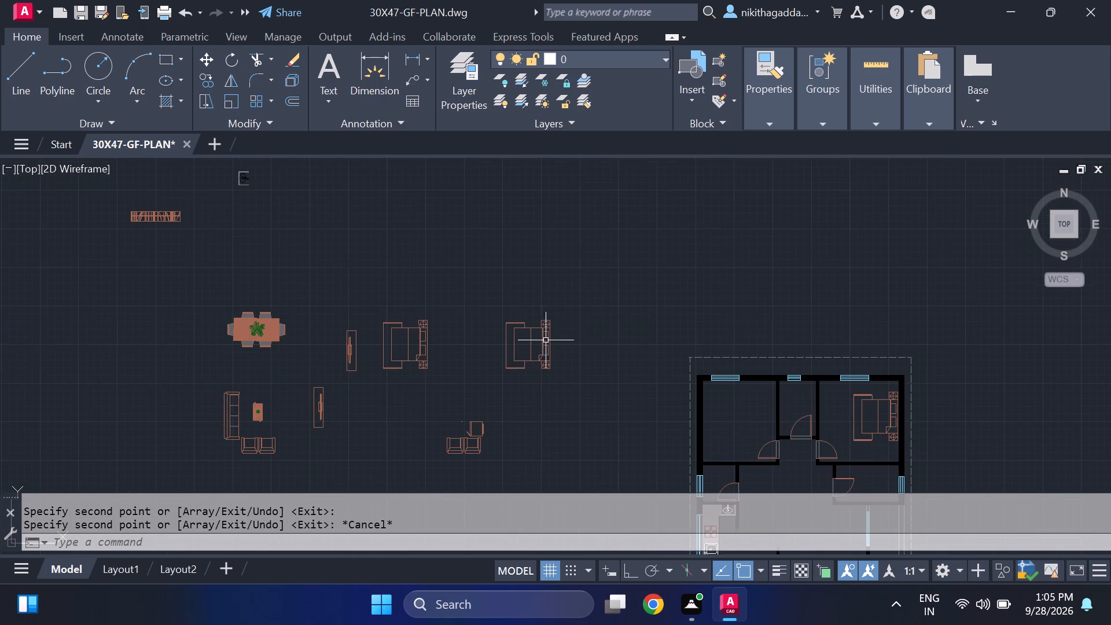
scroll(546, 340, "up", 1)
left_click(566, 281)
left_click(432, 409)
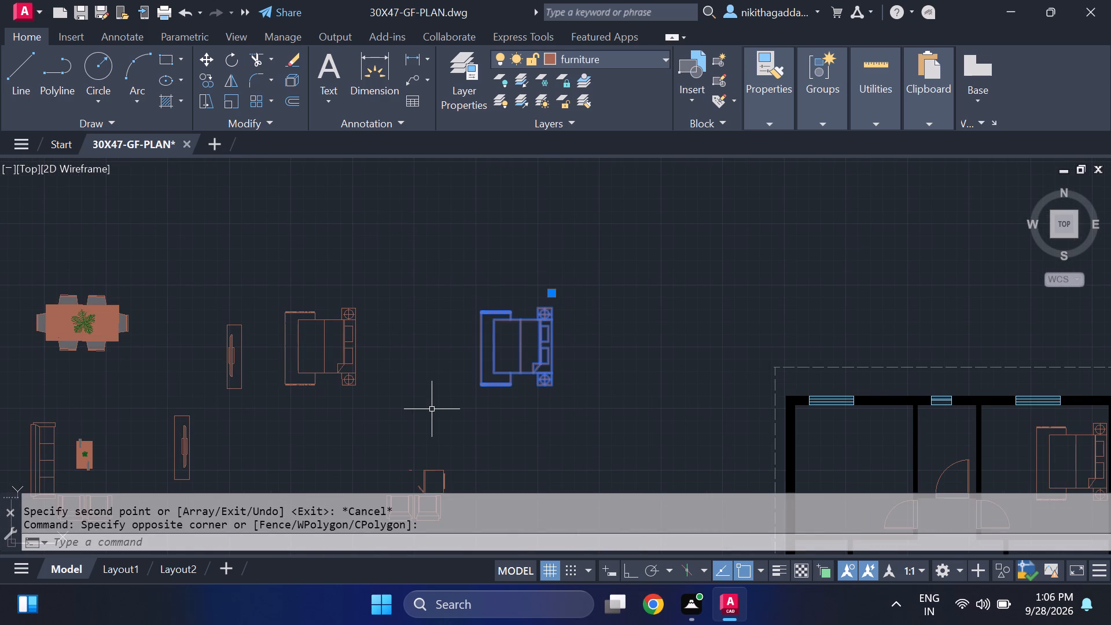
type("mi")
key("Return")
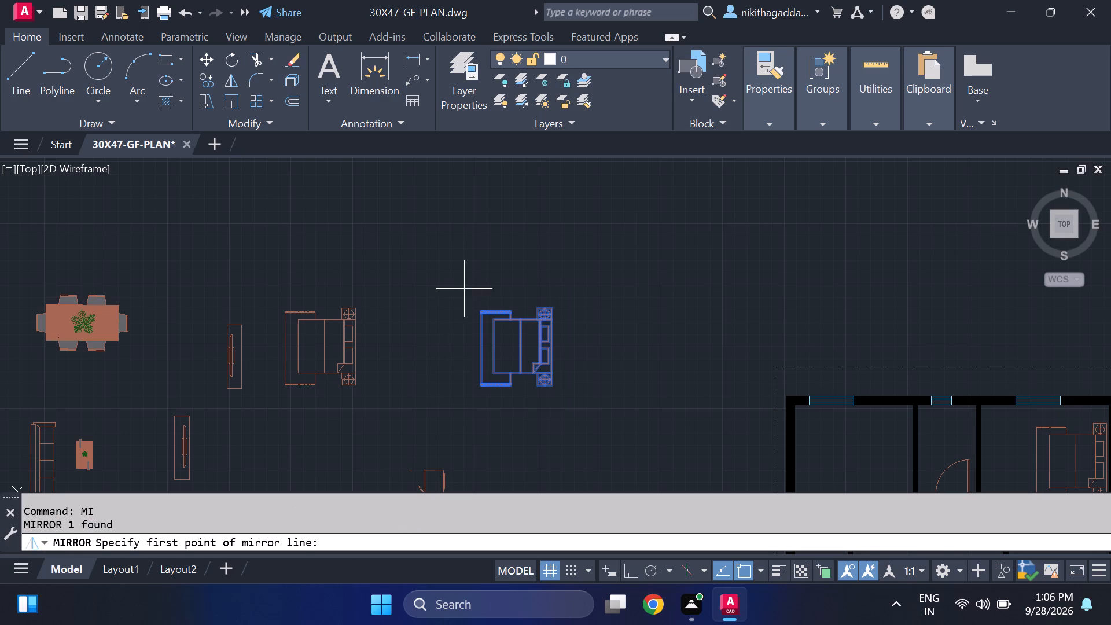
left_click(464, 288)
key("F8")
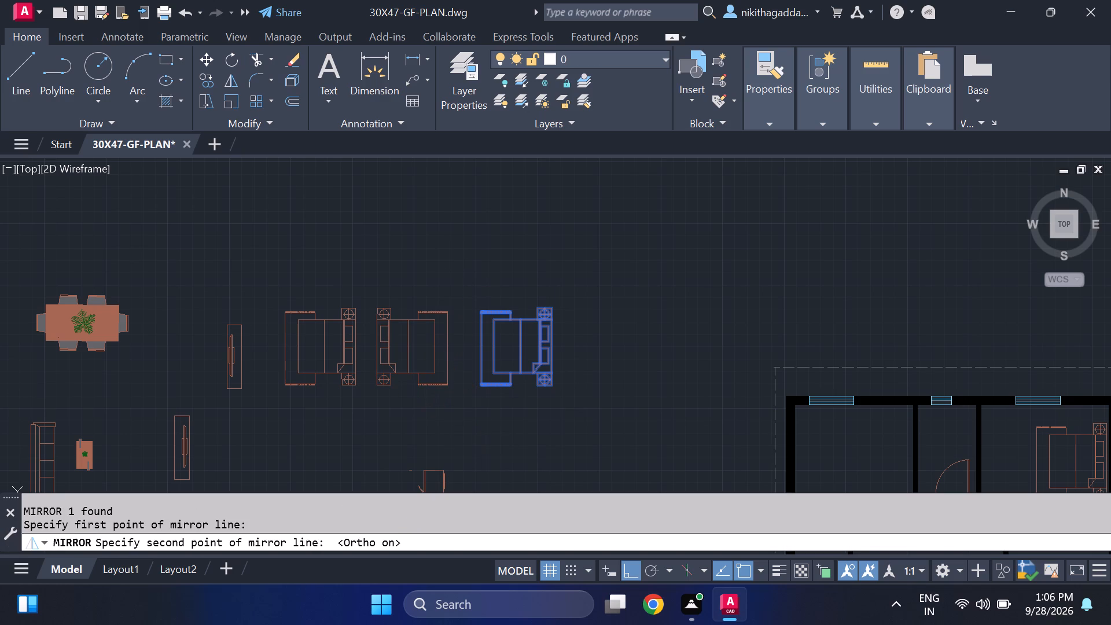
left_click(484, 439)
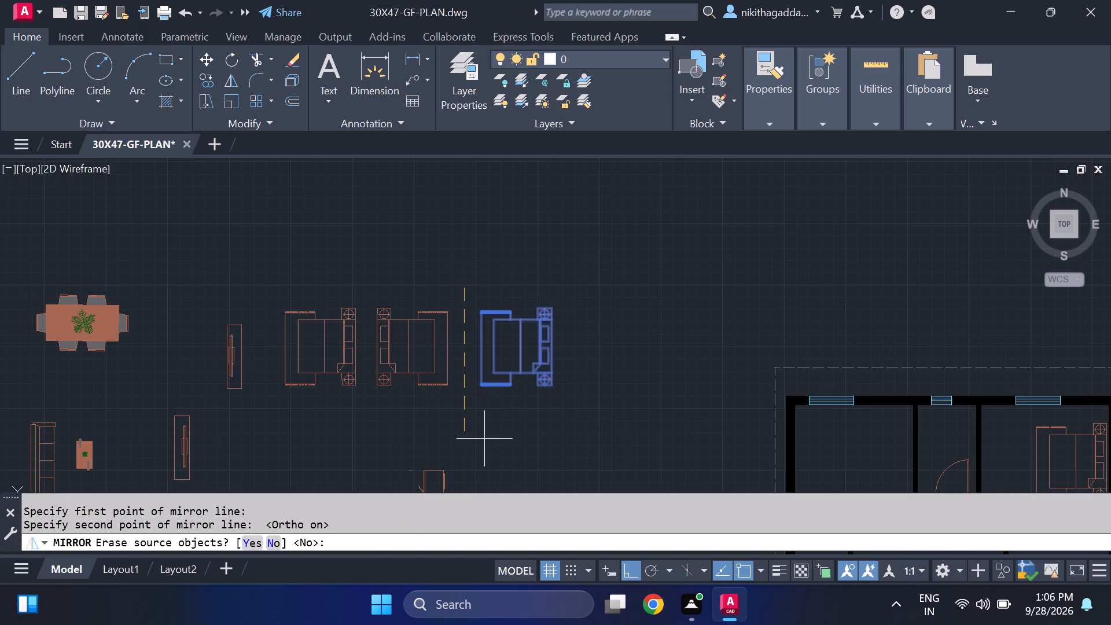
type("yes")
key("Return")
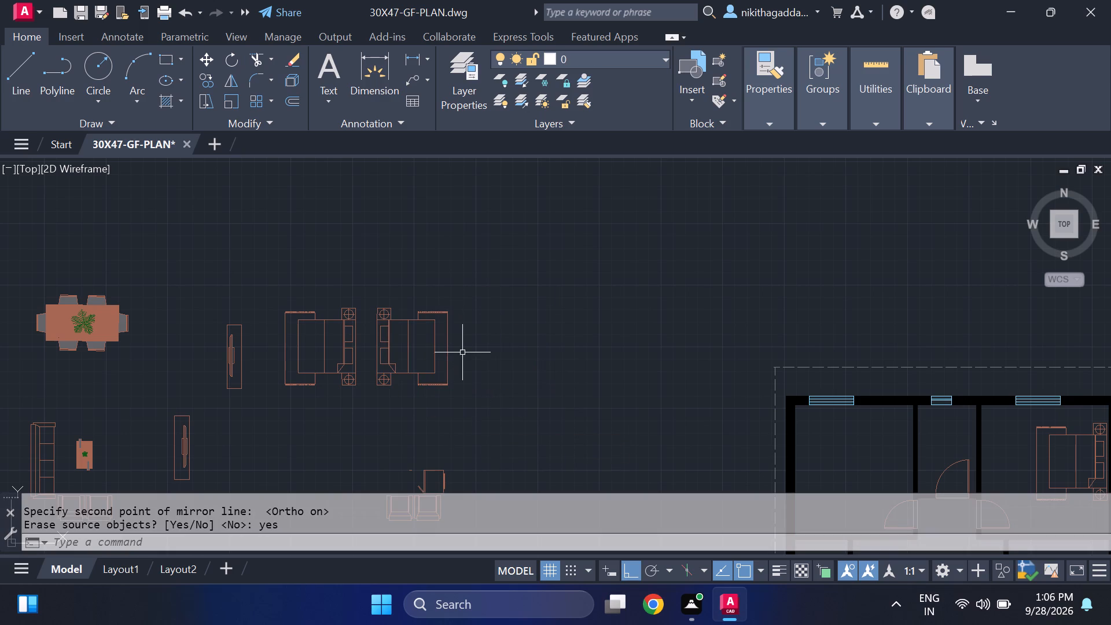
Erase the original unmirrored double bed beside the spare TV unit.
left_click_drag(347, 284, 335, 302)
left_click(282, 342)
key("Delete")
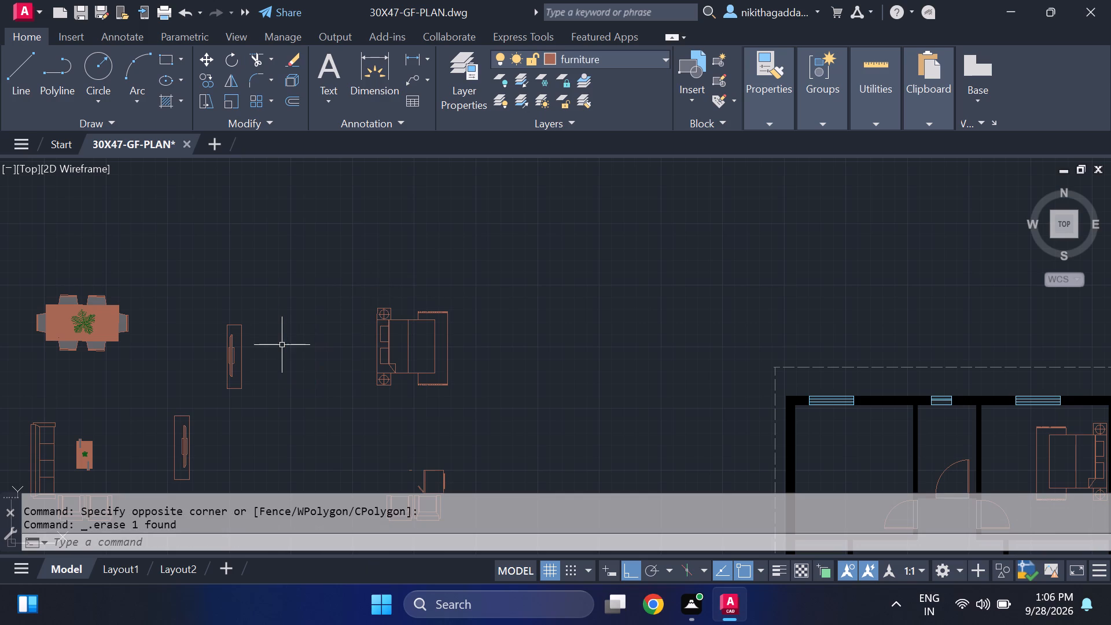
Move the mirrored bed by its centre, with ortho off, into the plan's upper-left bedroom, headboard beside the outer wall.
left_click(451, 294)
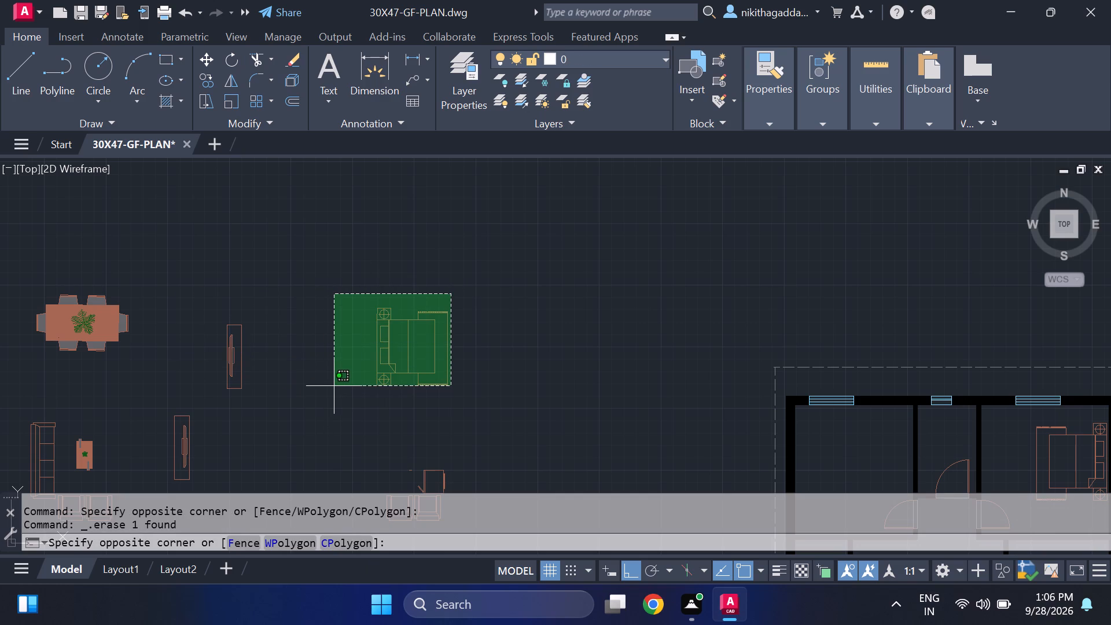
left_click(334, 383)
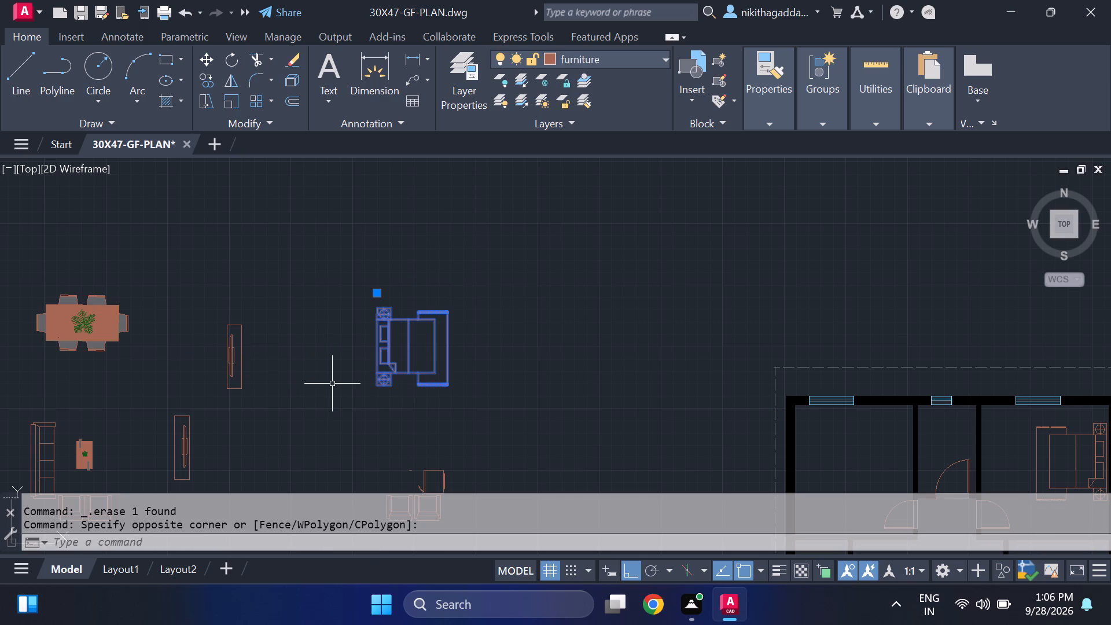
key("m")
key("Return")
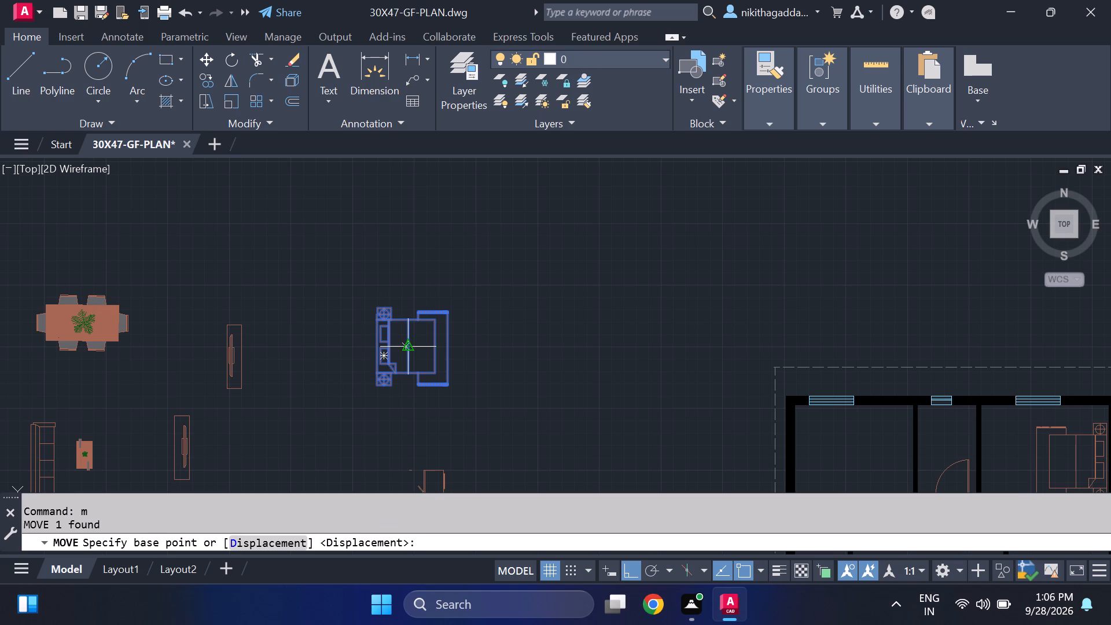
left_click(413, 344)
scroll(564, 363, "down", 3)
middle_click_drag(578, 392, 421, 259)
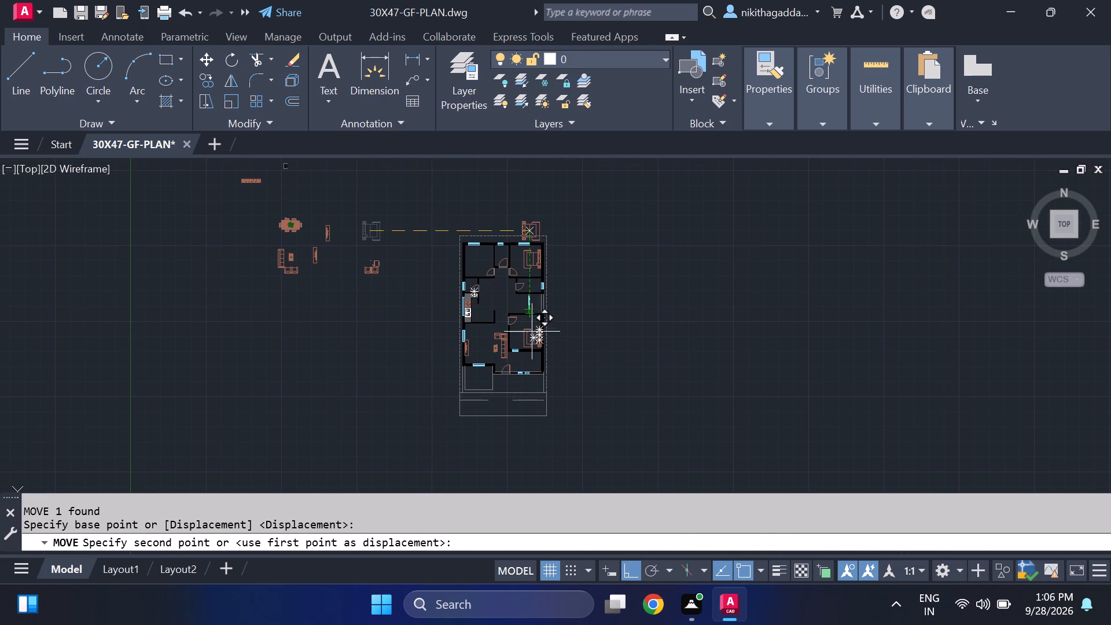
key("F8")
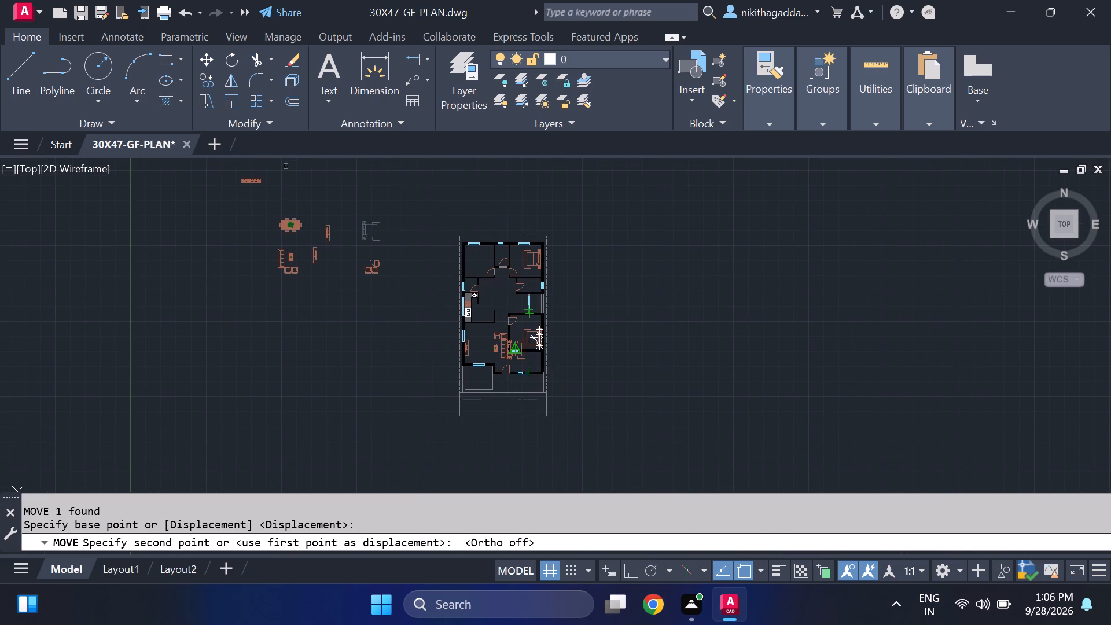
scroll(496, 282, "up", 3)
middle_click_drag(431, 248, 488, 358)
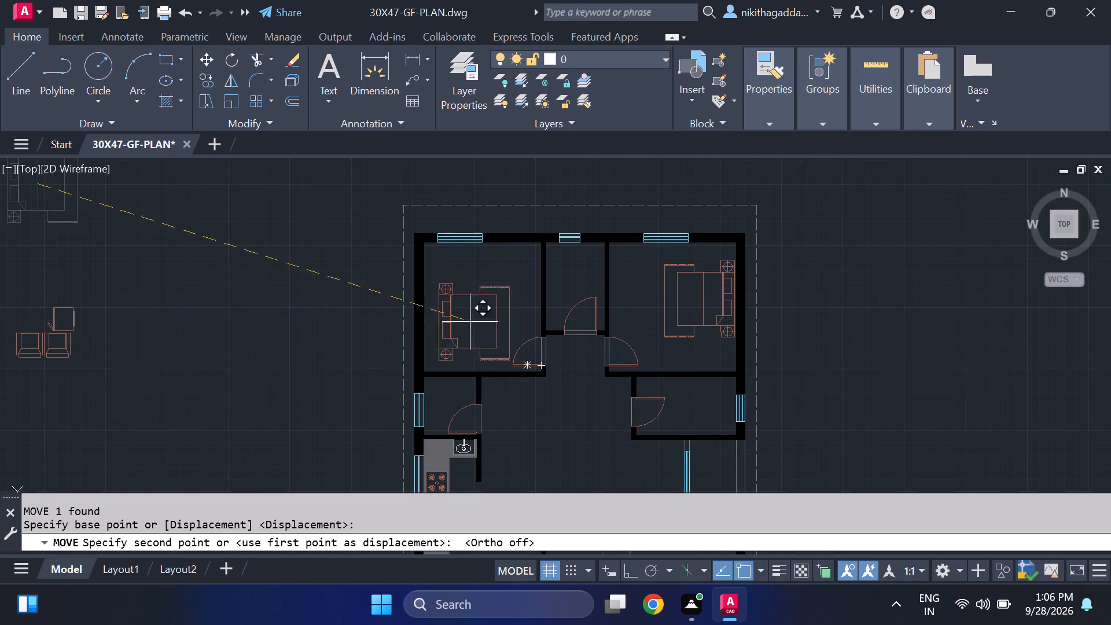
scroll(455, 299, "up", 1)
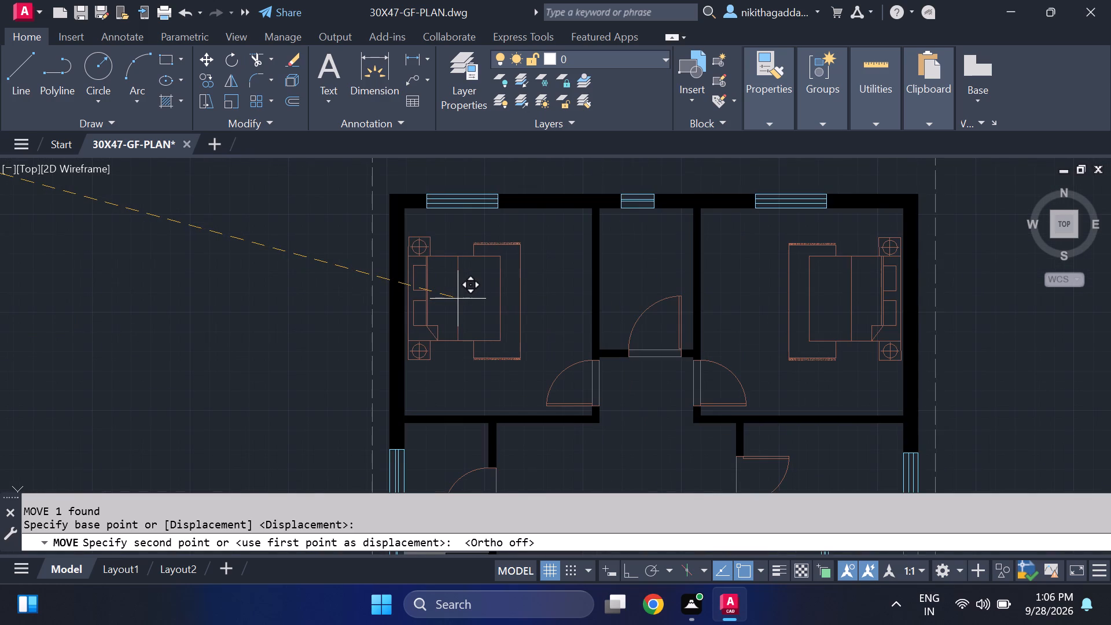
left_click(457, 297)
Copy the spare wardrobe by its upper-left corner into the plan's upper-left bedroom, in the lower corner beside the outer wall.
scroll(257, 352, "down", 2)
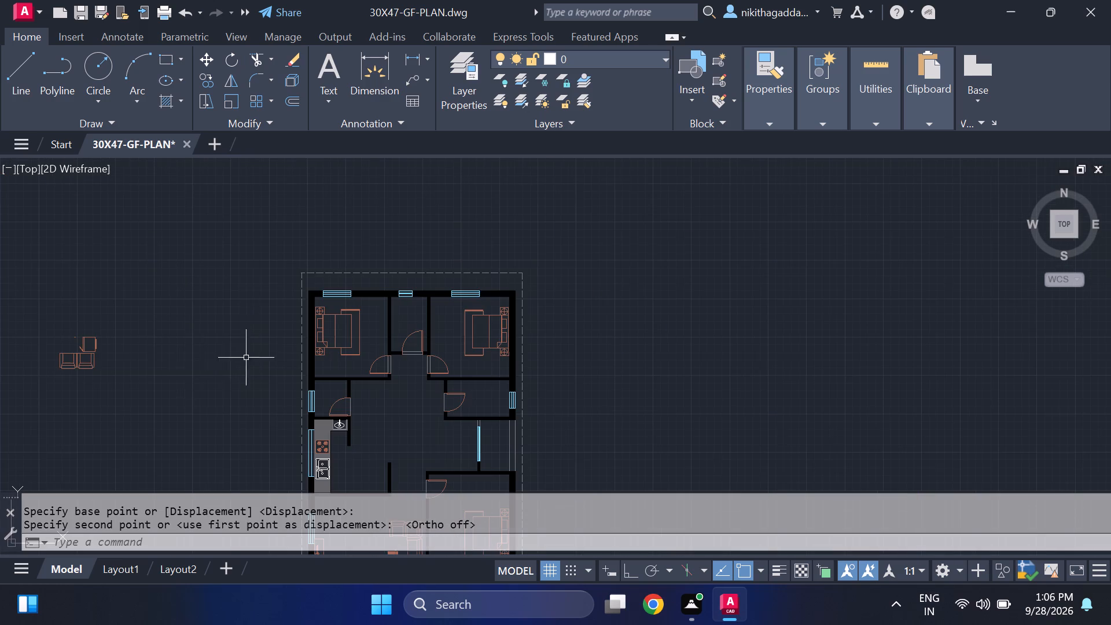
middle_click_drag(179, 374, 329, 338)
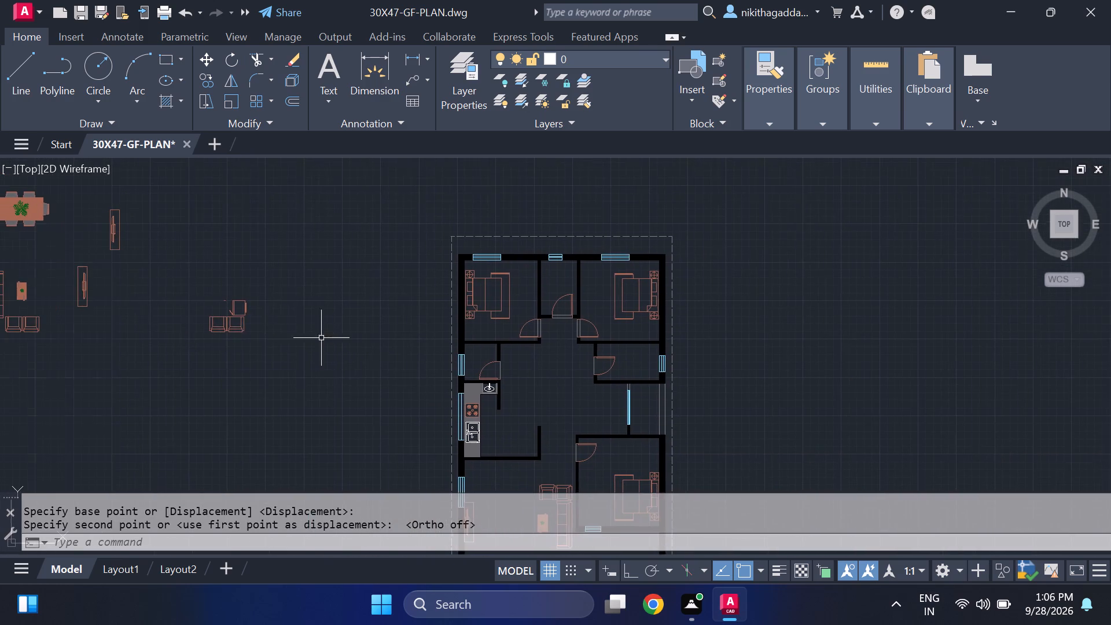
middle_click_drag(150, 295, 308, 349)
middle_click_drag(142, 277, 301, 454)
scroll(225, 304, "up", 2)
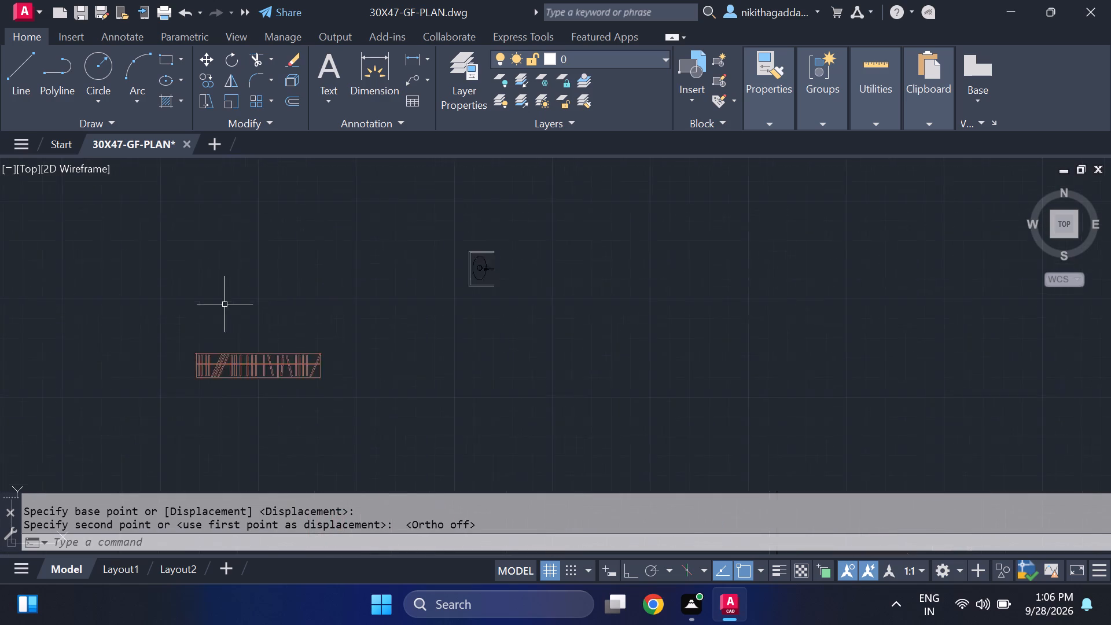
scroll(225, 306, "up", 1)
middle_click_drag(313, 384, 336, 311)
scroll(379, 311, "up", 1)
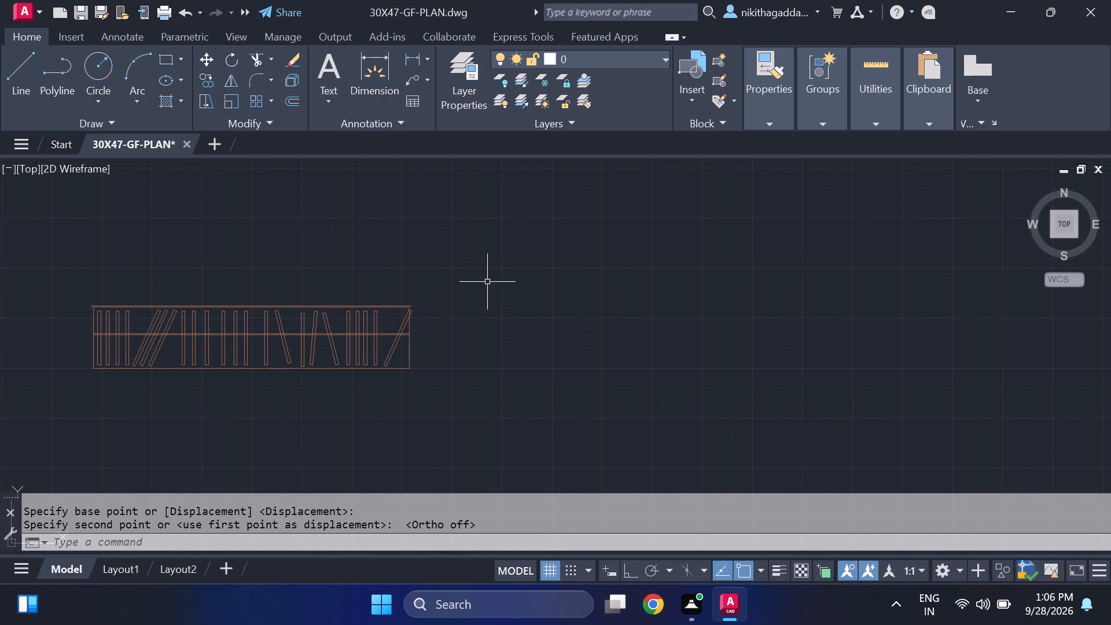
left_click_drag(489, 274, 468, 292)
left_click(43, 425)
type("co")
key("Return")
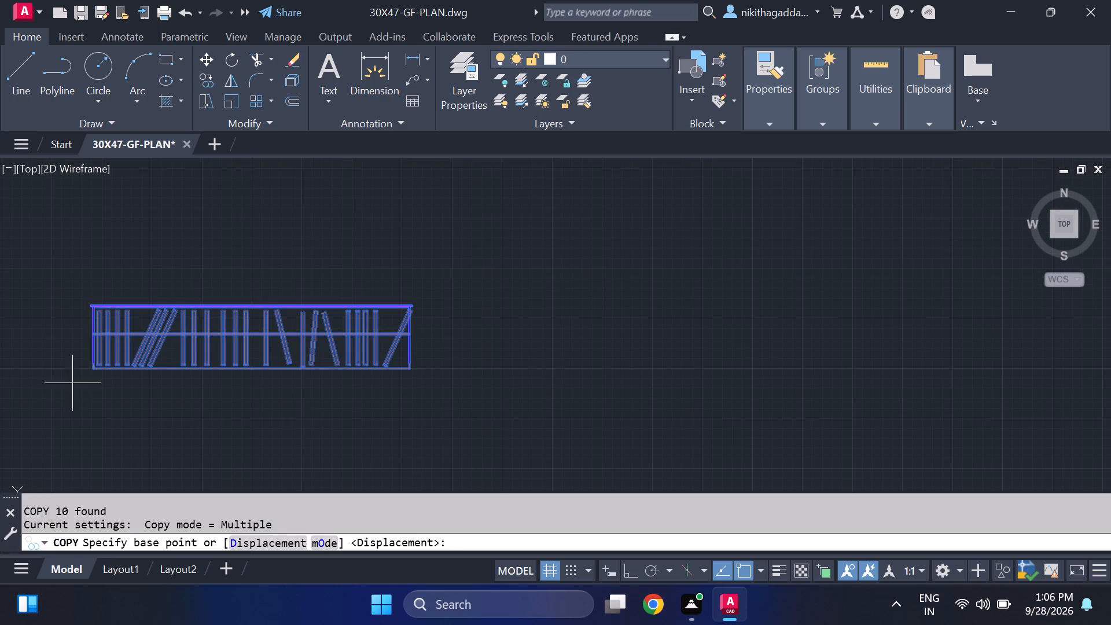
left_click(89, 308)
scroll(587, 307, "down", 2)
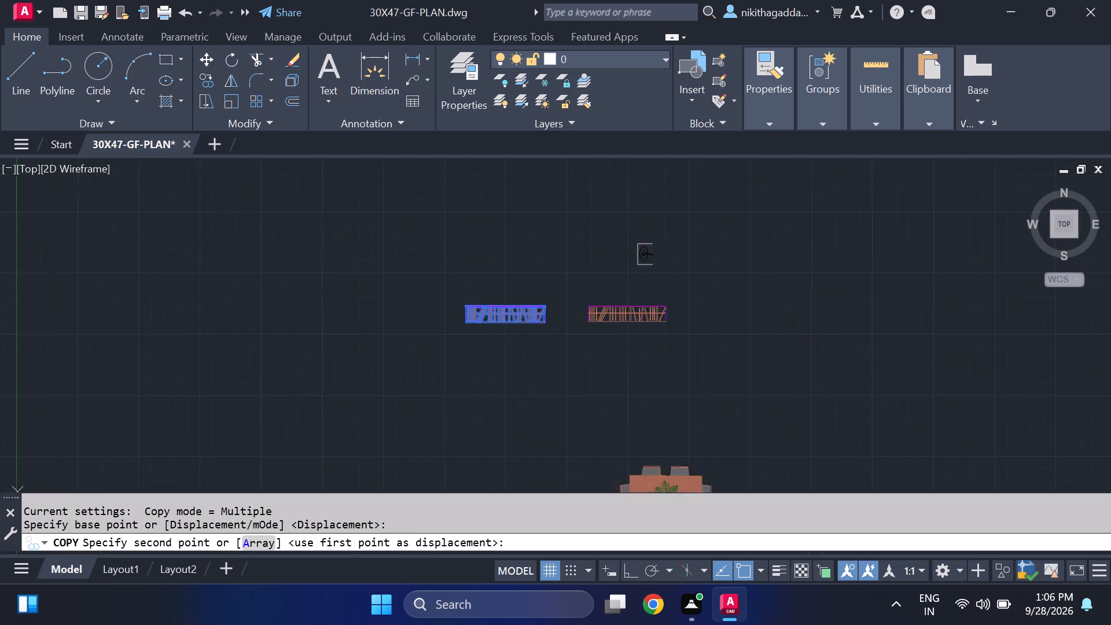
scroll(588, 308, "down", 2)
middle_click_drag(609, 334, 0, 154)
middle_click_drag(340, 256, 242, 134)
scroll(298, 236, "up", 3)
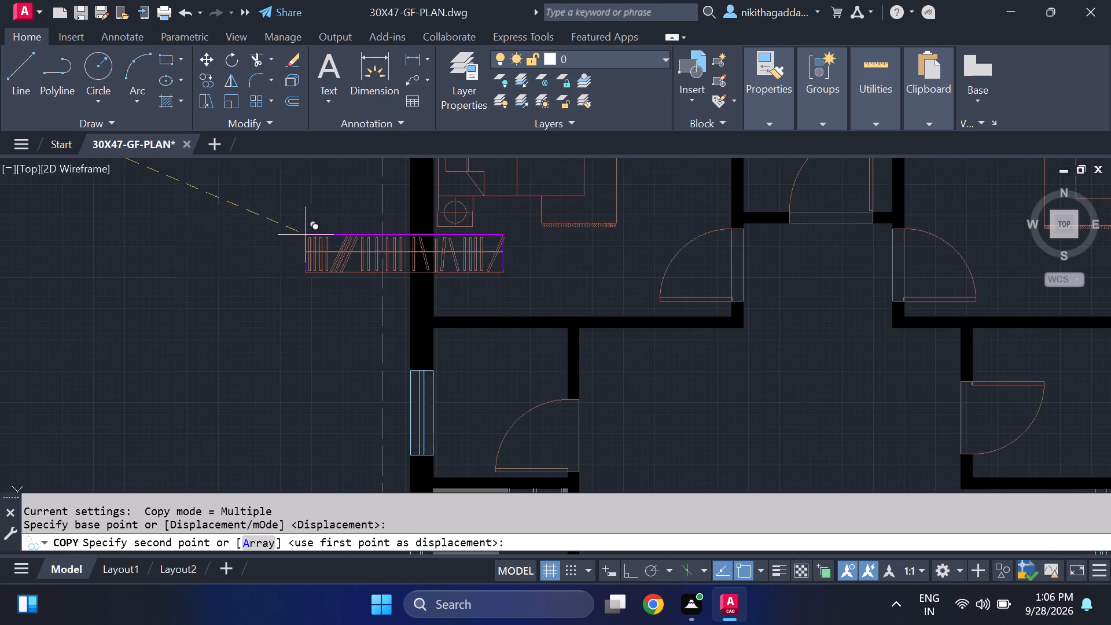
scroll(420, 263, "up", 2)
middle_click_drag(465, 288, 419, 278)
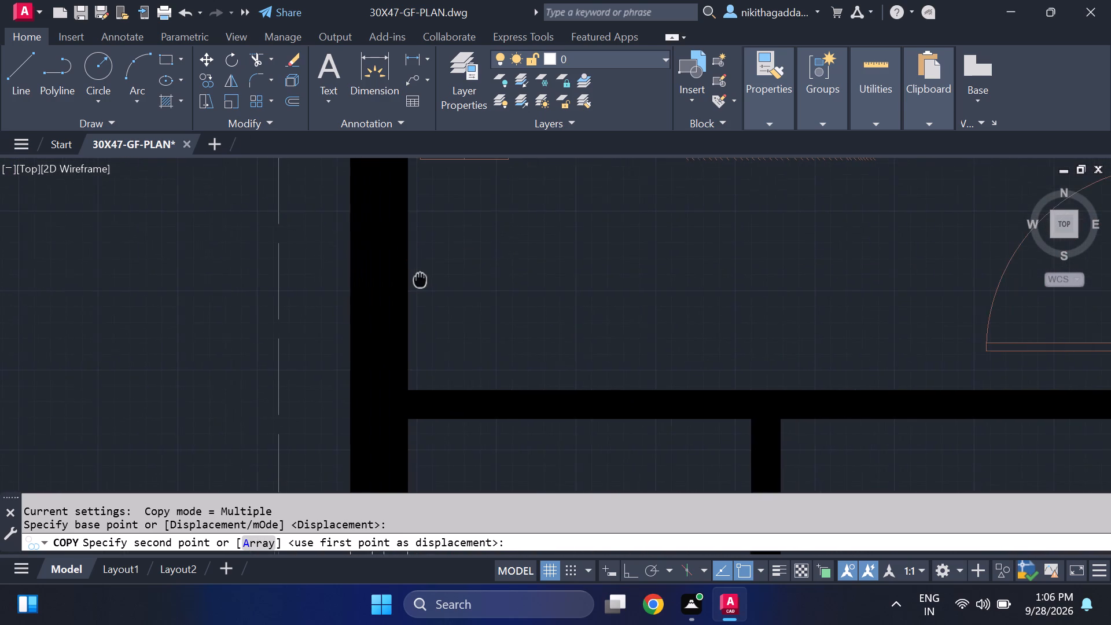
middle_click_drag(419, 278, 341, 249)
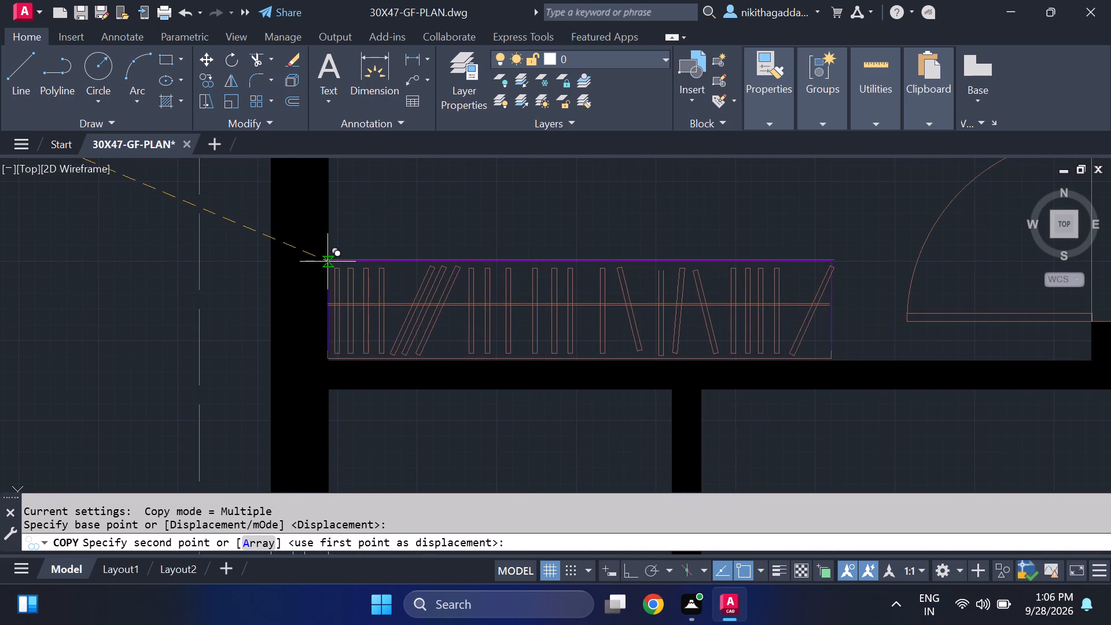
scroll(328, 262, "up", 2)
middle_click_drag(339, 263, 323, 140)
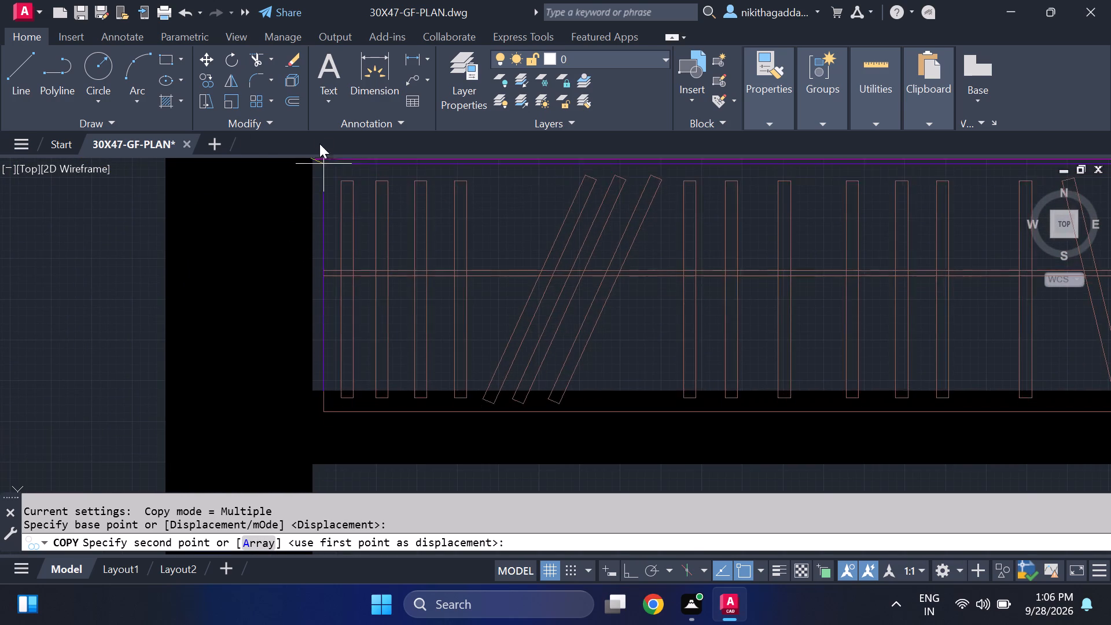
scroll(321, 231, "down", 3)
middle_click_drag(321, 208, 306, 286)
scroll(306, 267, "up", 2)
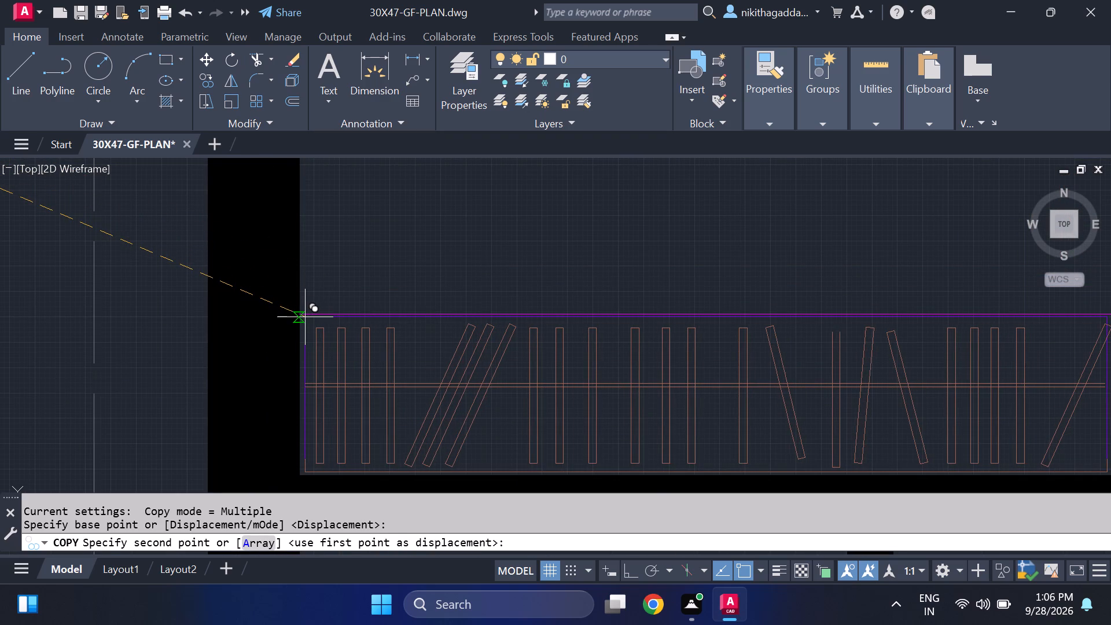
scroll(305, 317, "up", 1)
left_click(305, 317)
Place a second wardrobe copy in the upper-right bedroom, along its lower wall and against the outer wall.
scroll(347, 281, "down", 3)
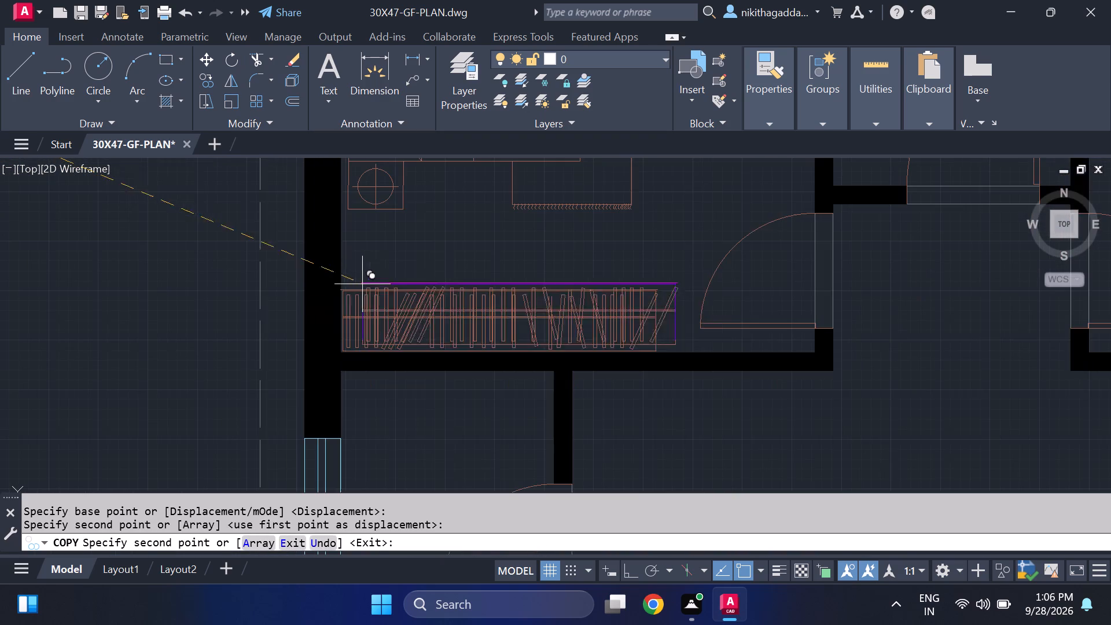
scroll(502, 304, "down", 3)
middle_click_drag(636, 365, 411, 387)
scroll(473, 314, "up", 2)
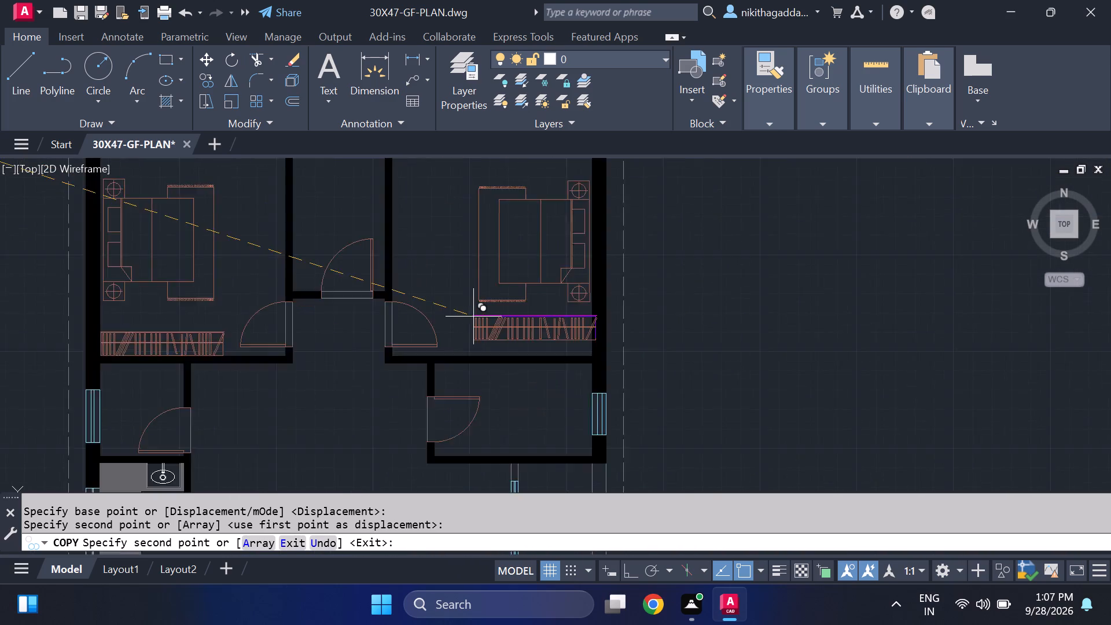
scroll(471, 338, "up", 2)
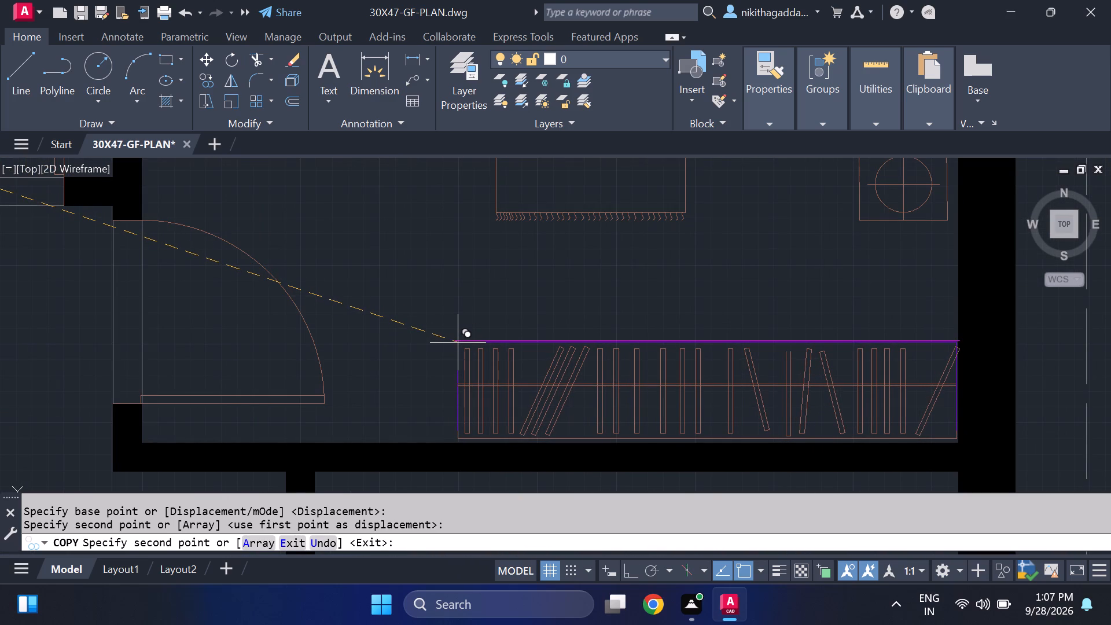
left_click(458, 343)
Place a third wardrobe copy along the upper wall of the bedroom beside the living room, and end the copying.
scroll(429, 299, "down", 4)
middle_click_drag(585, 352, 580, 321)
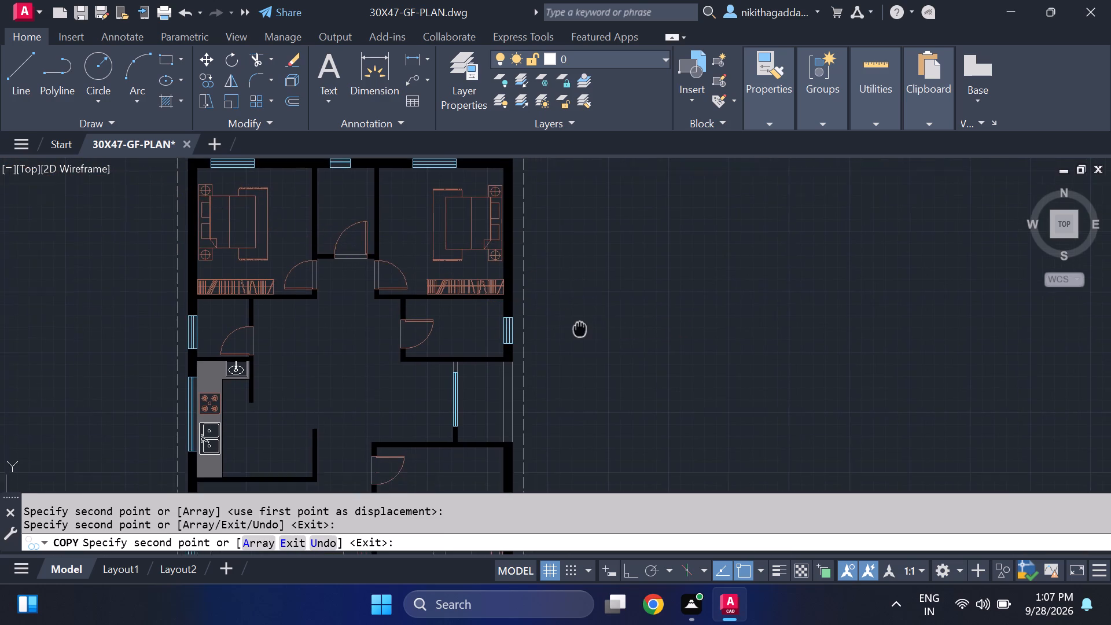
middle_click_drag(580, 321, 598, 220)
scroll(448, 350, "up", 2)
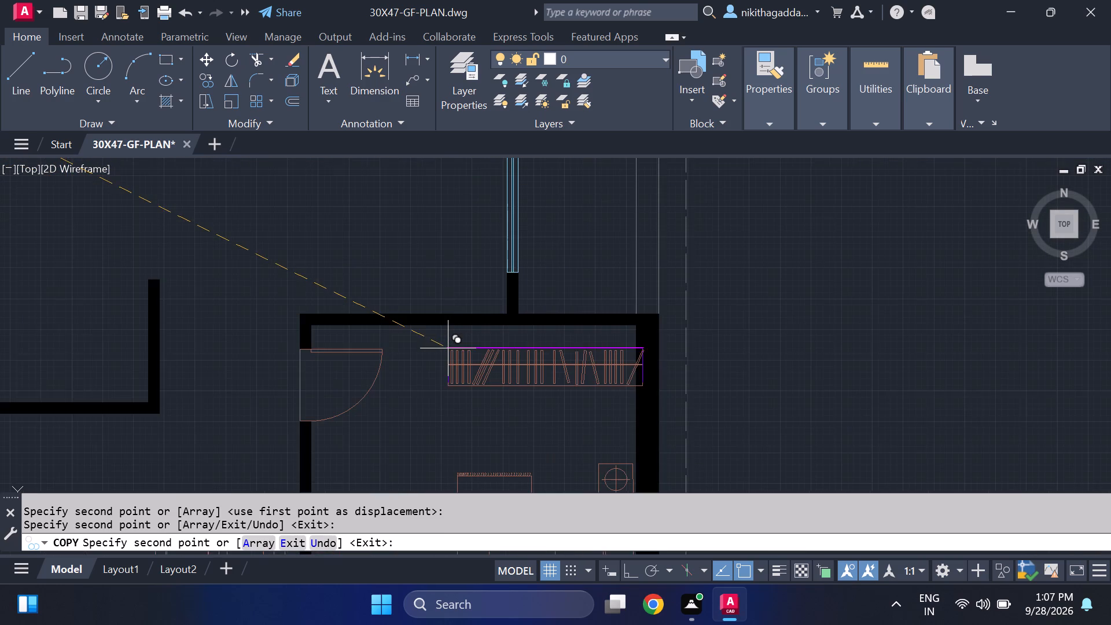
scroll(443, 337, "up", 1)
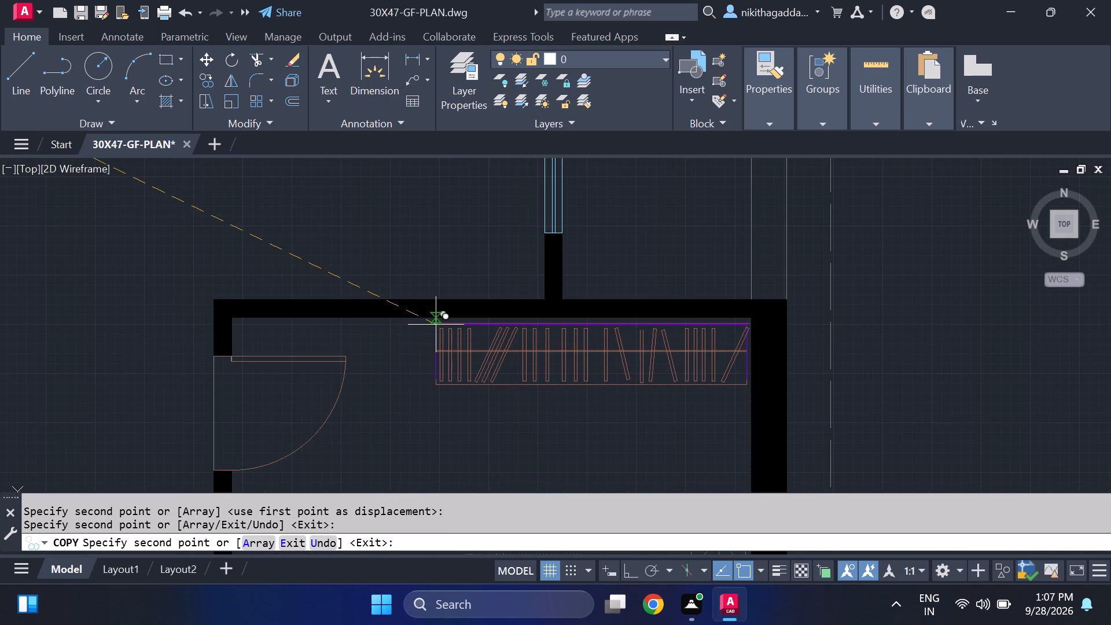
scroll(436, 325, "up", 2)
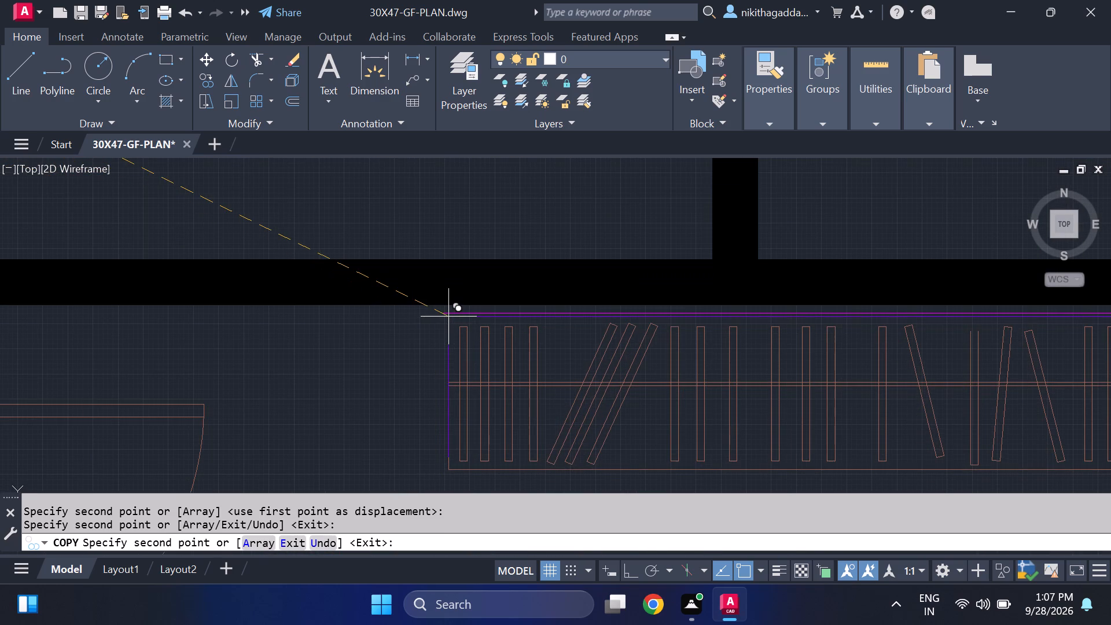
left_click(448, 314)
scroll(376, 315, "down", 5)
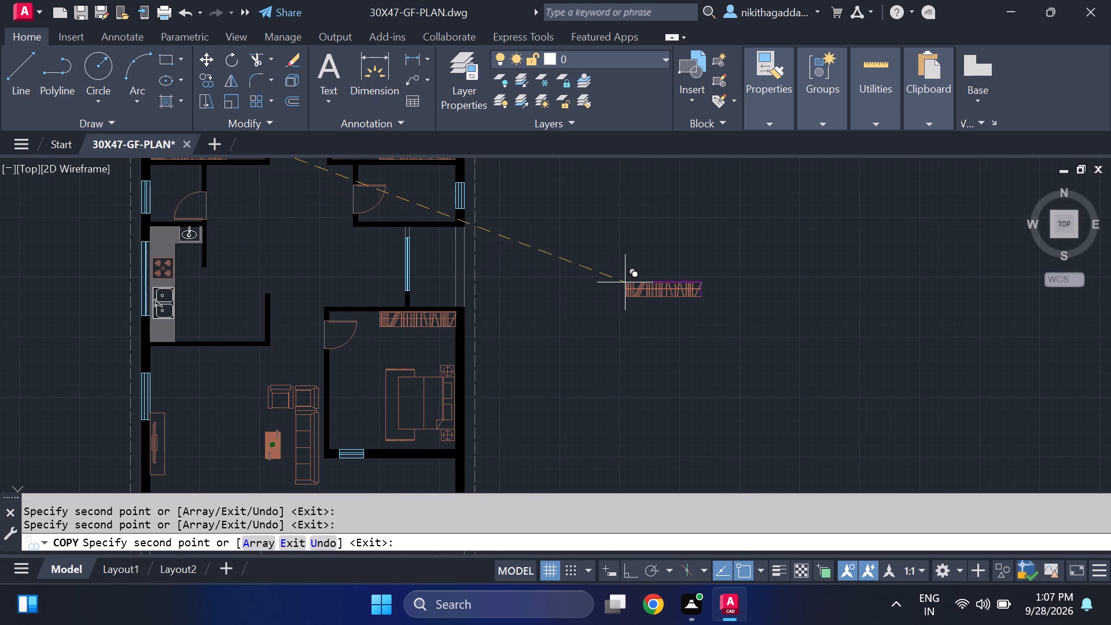
key("Escape")
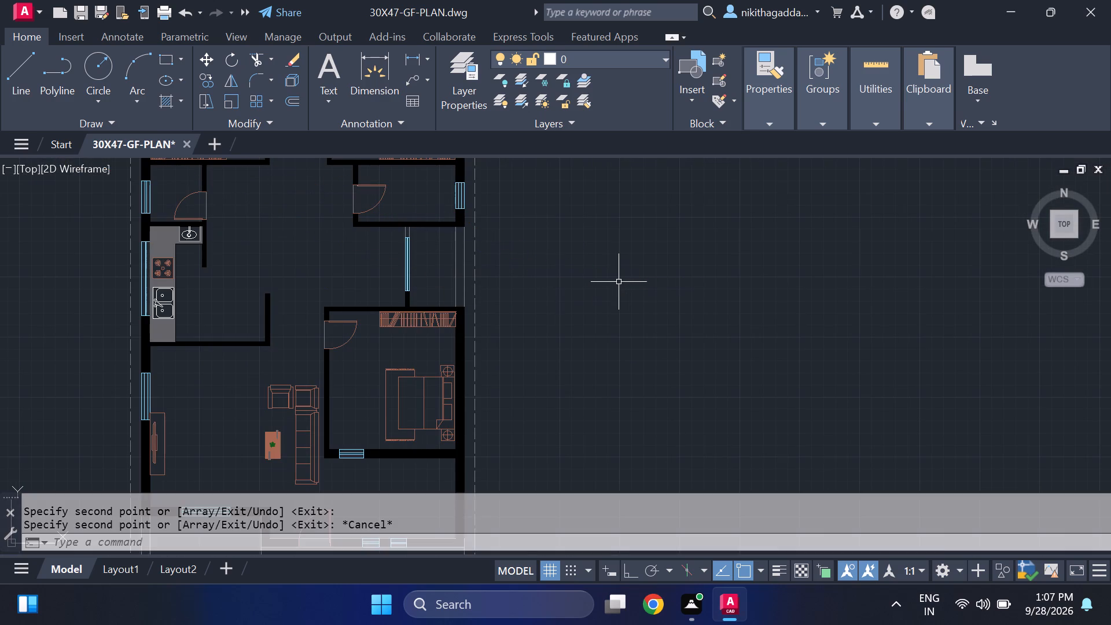
Change the hatch pattern of the L-shaped kitchen counter to SOLID.
scroll(619, 282, "down", 3)
scroll(585, 241, "up", 2)
middle_click_drag(275, 272, 462, 291)
middle_click_drag(483, 291, 518, 291)
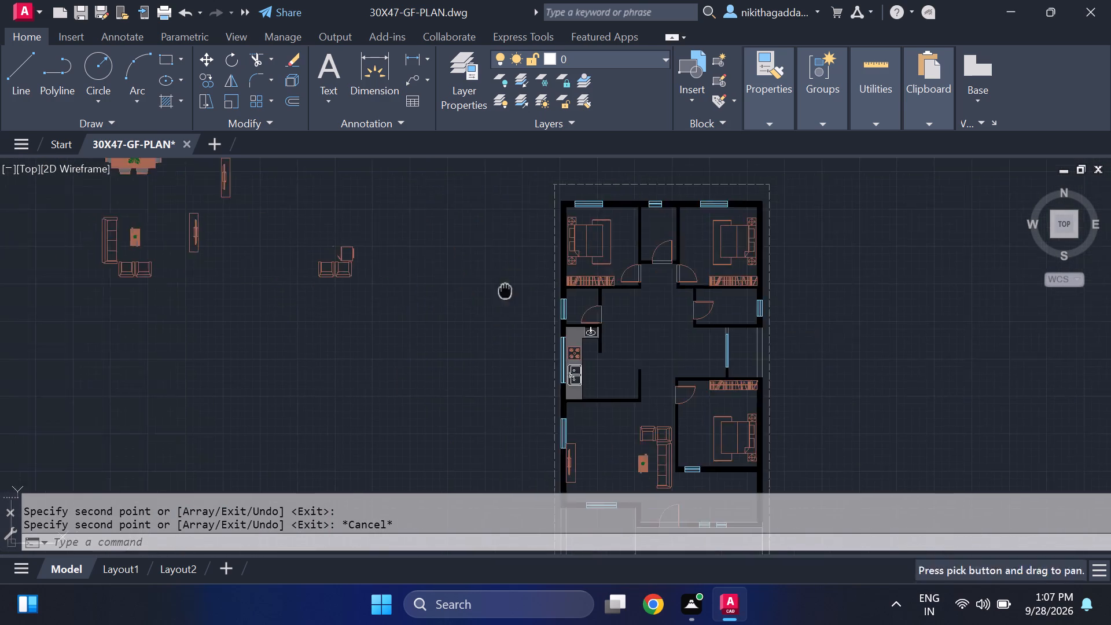
middle_click_drag(518, 291, 569, 302)
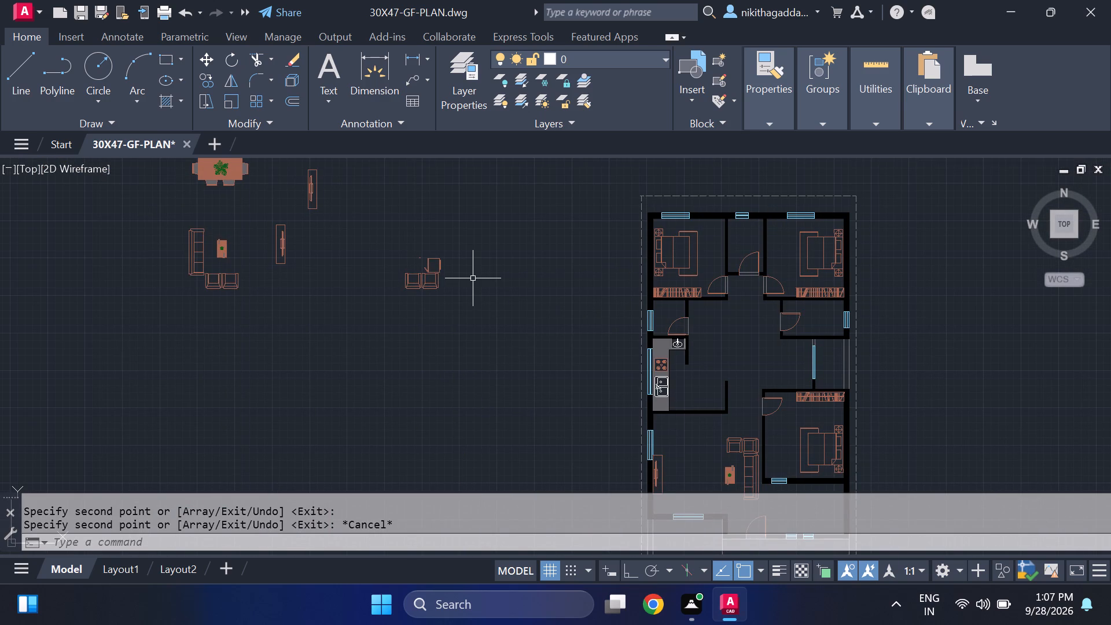
middle_click_drag(503, 330, 454, 274)
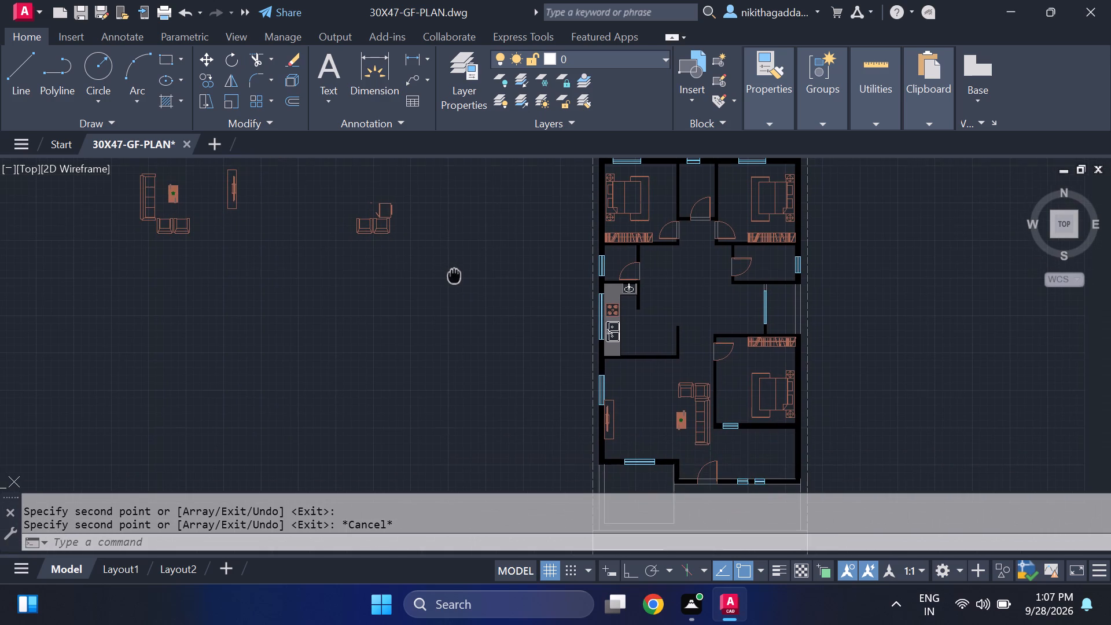
middle_click_drag(454, 274, 481, 264)
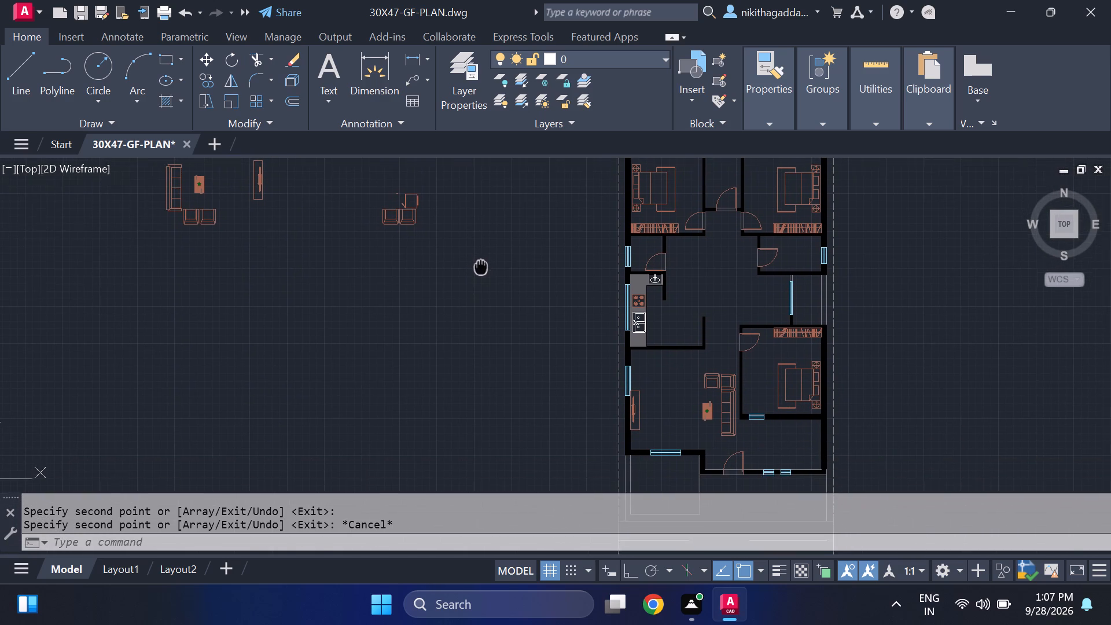
middle_click_drag(481, 264, 480, 264)
scroll(675, 288, "up", 2)
scroll(630, 267, "up", 3)
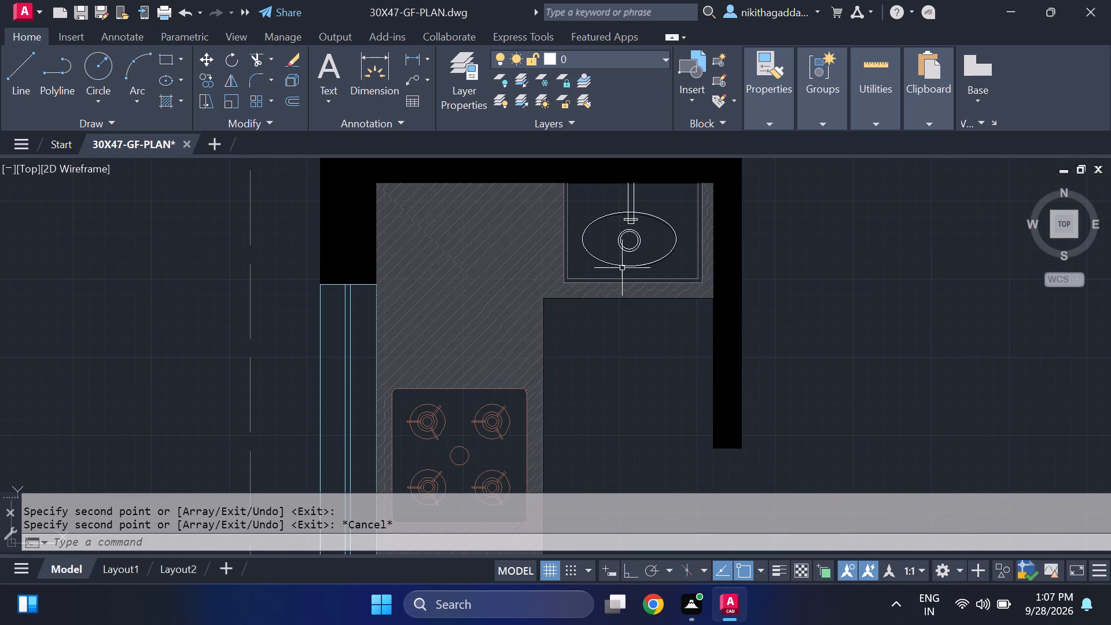
scroll(576, 270, "up", 1)
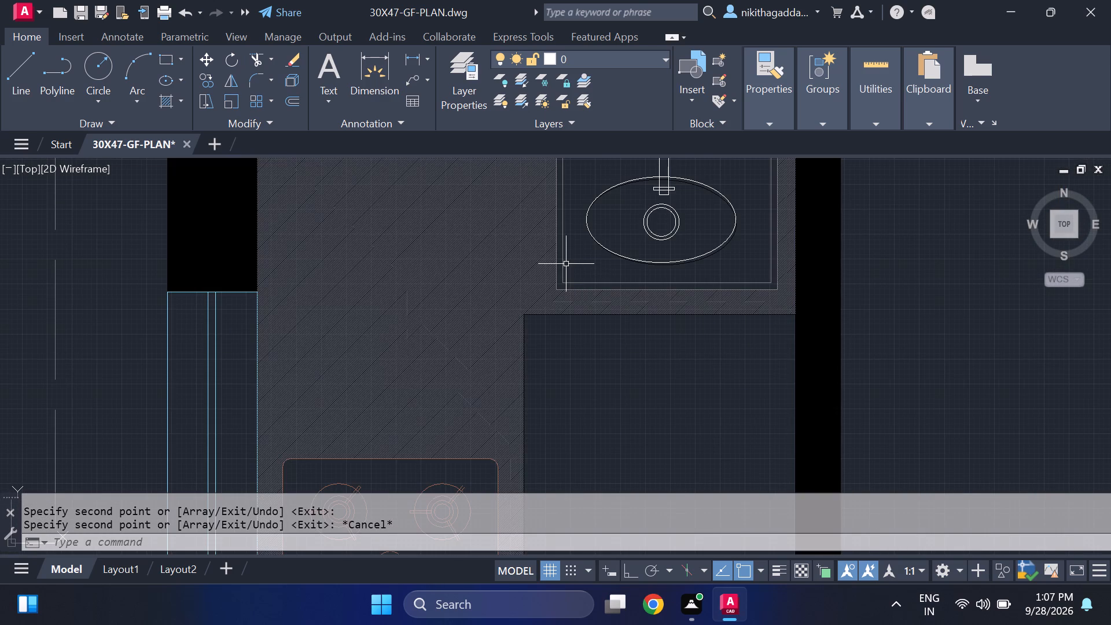
left_click(563, 259)
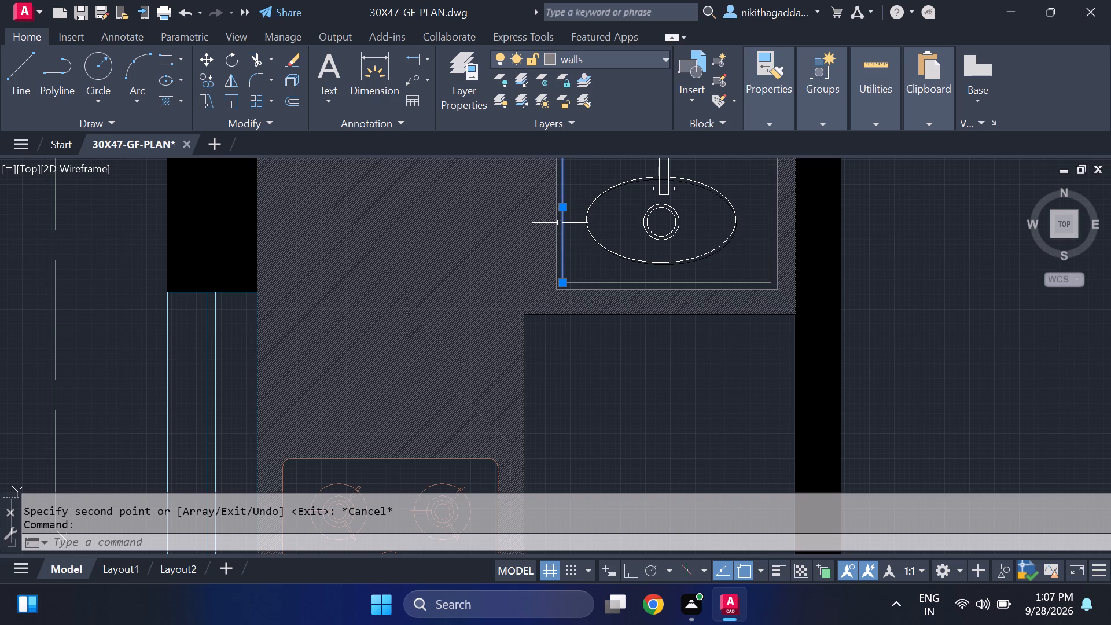
key("Escape")
left_click(449, 282)
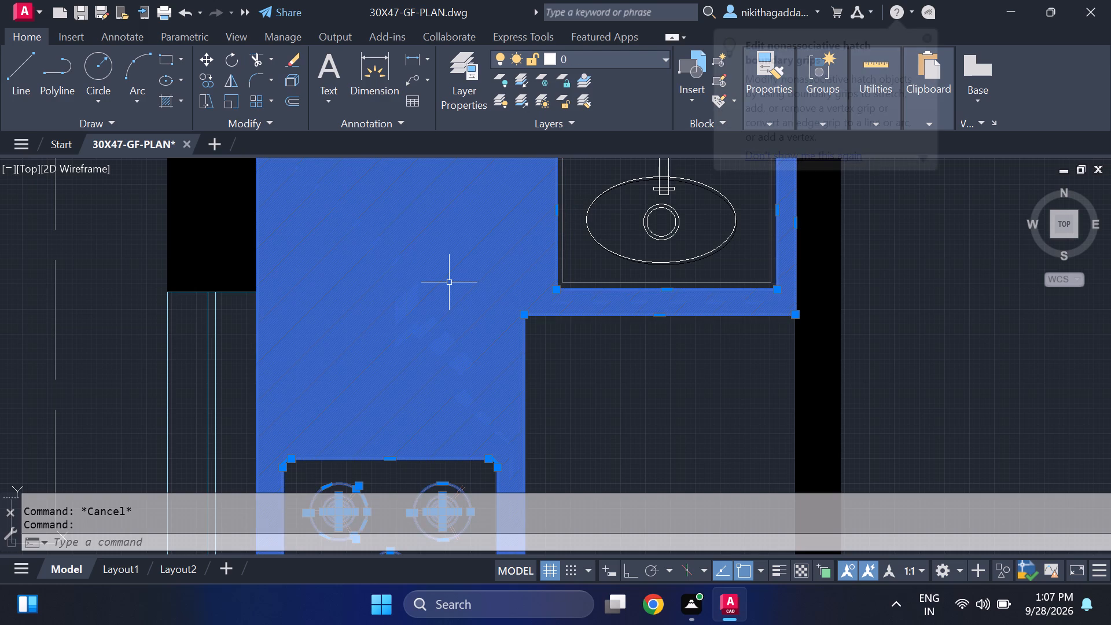
left_click(154, 84)
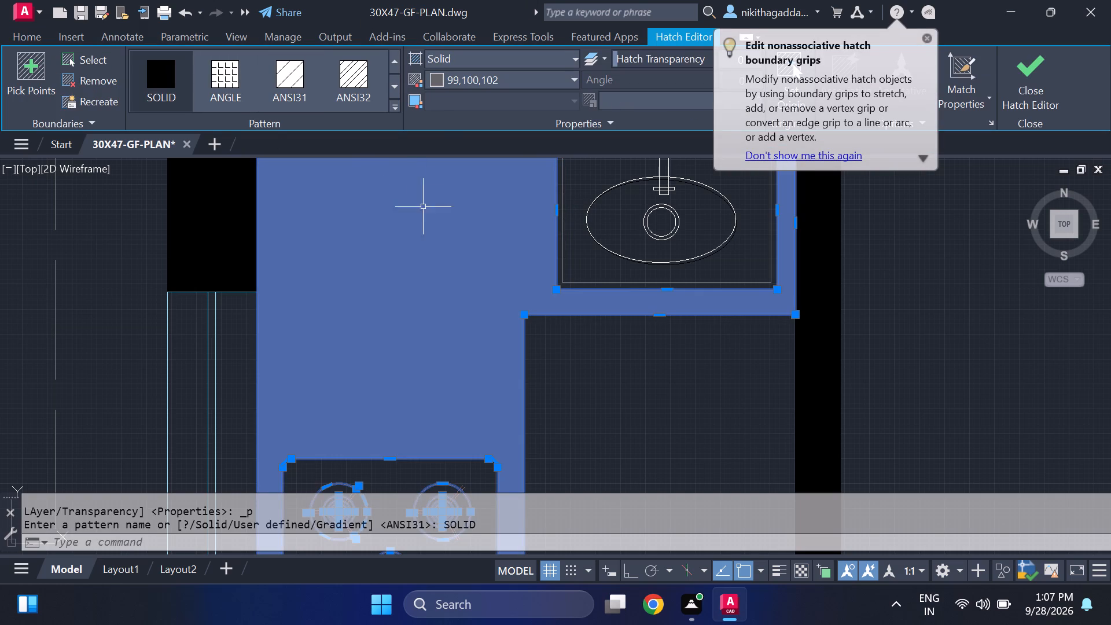
key("Escape")
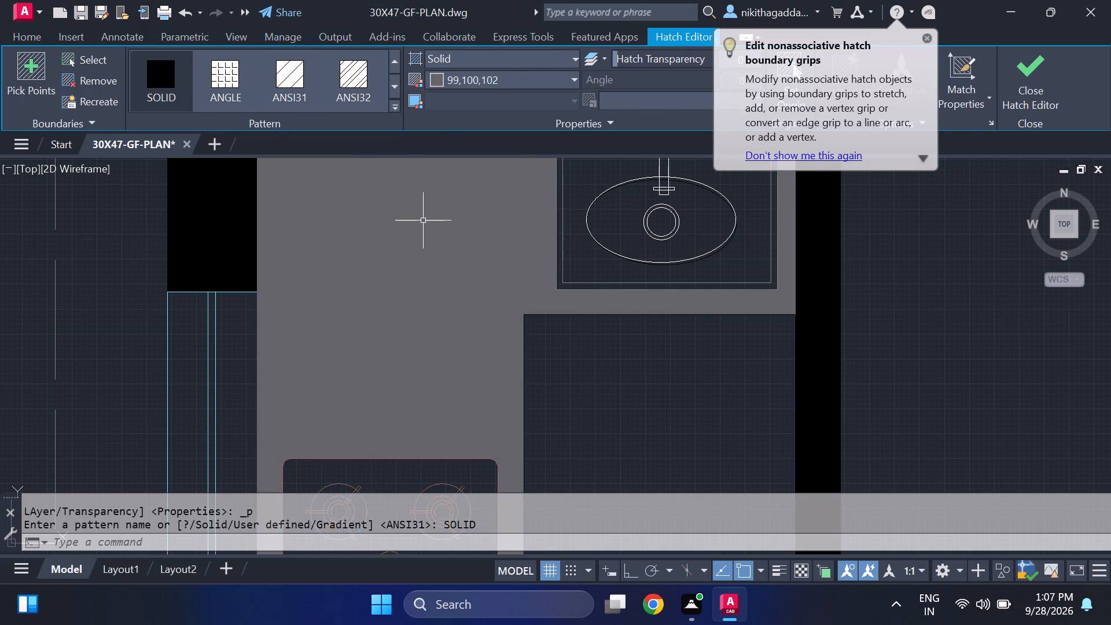
Set the colour of the walls layer to index colour 250.
scroll(447, 259, "down", 4)
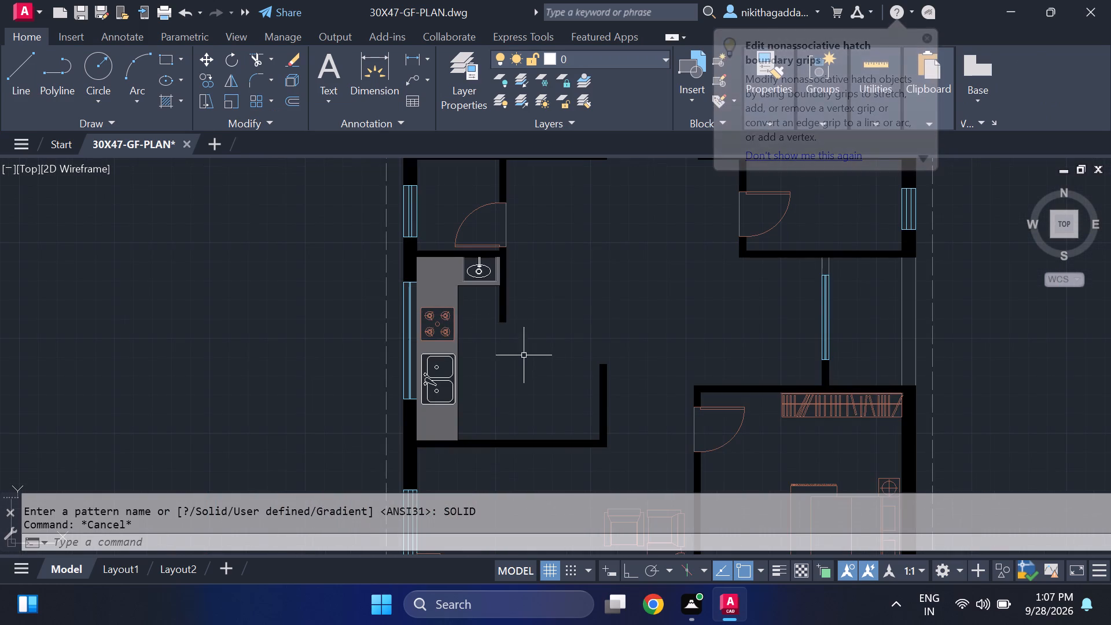
scroll(483, 263, "up", 4)
left_click(632, 53)
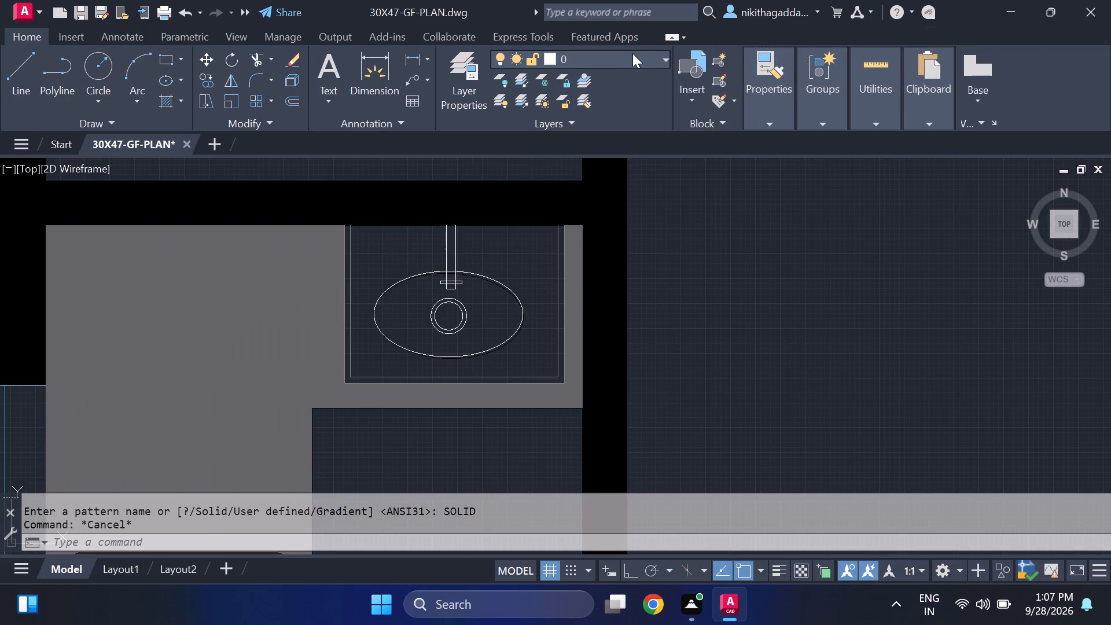
left_click(554, 203)
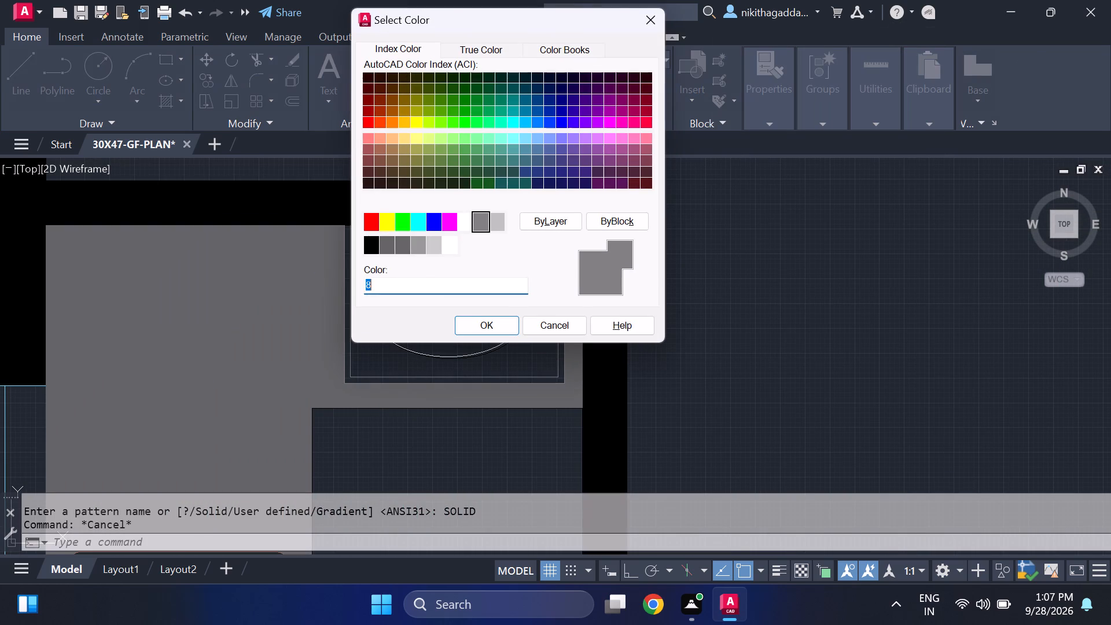
left_click(373, 240)
left_click(470, 323)
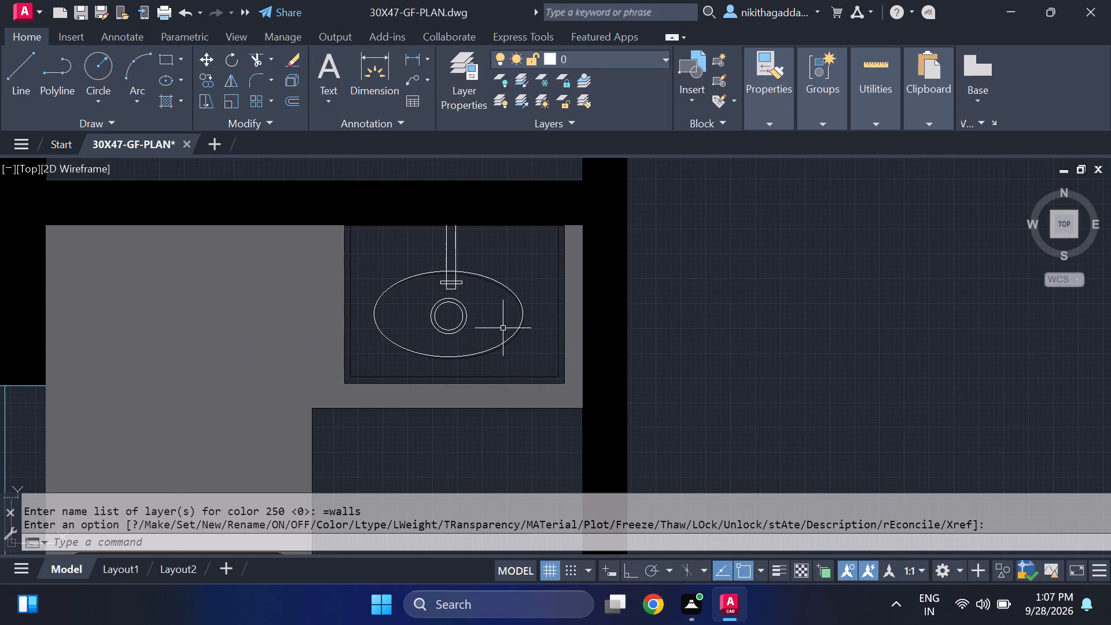
scroll(578, 345, "down", 4)
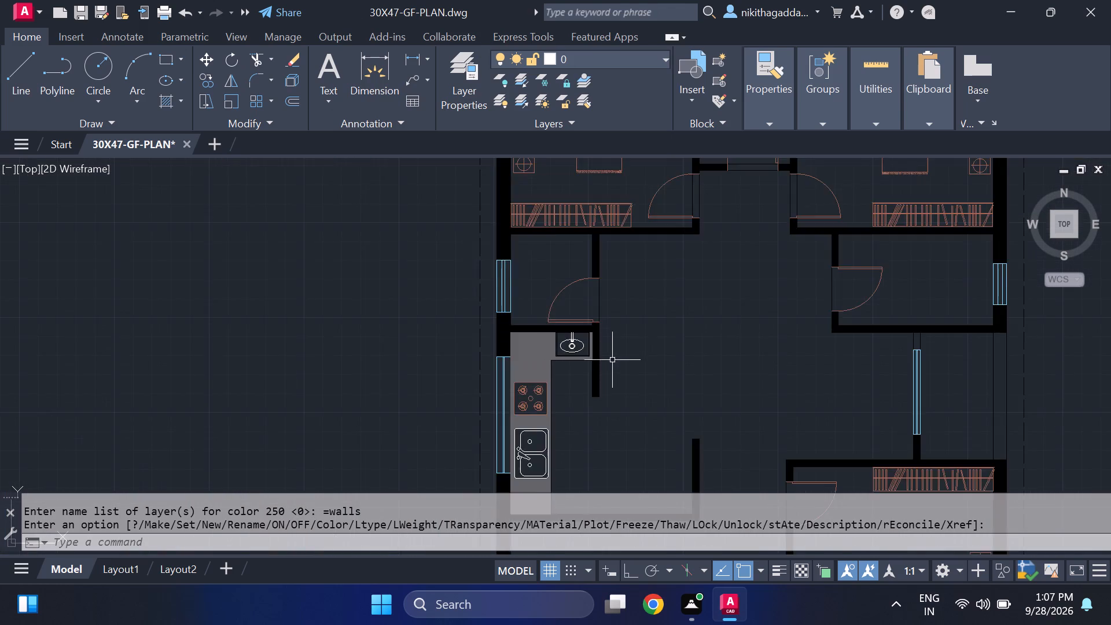
Review the furnished rooms of the whole house plan and the spare furniture blocks placed beside it.
scroll(612, 361, "down", 1)
middle_click_drag(616, 414, 499, 295)
scroll(654, 323, "down", 2)
scroll(642, 354, "up", 2)
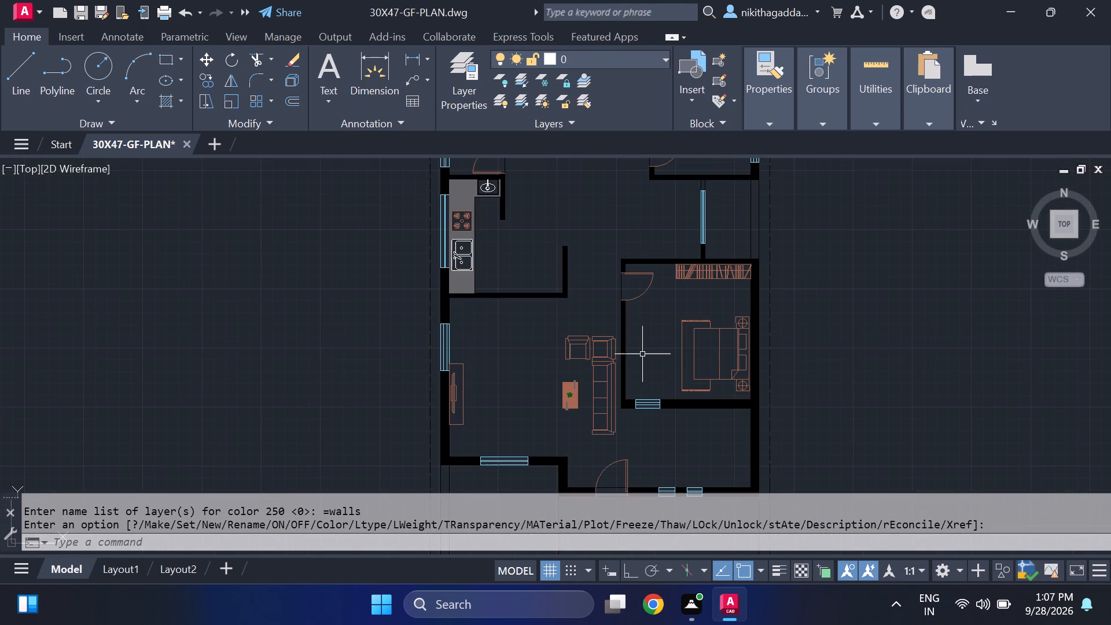
middle_click_drag(696, 391, 659, 254)
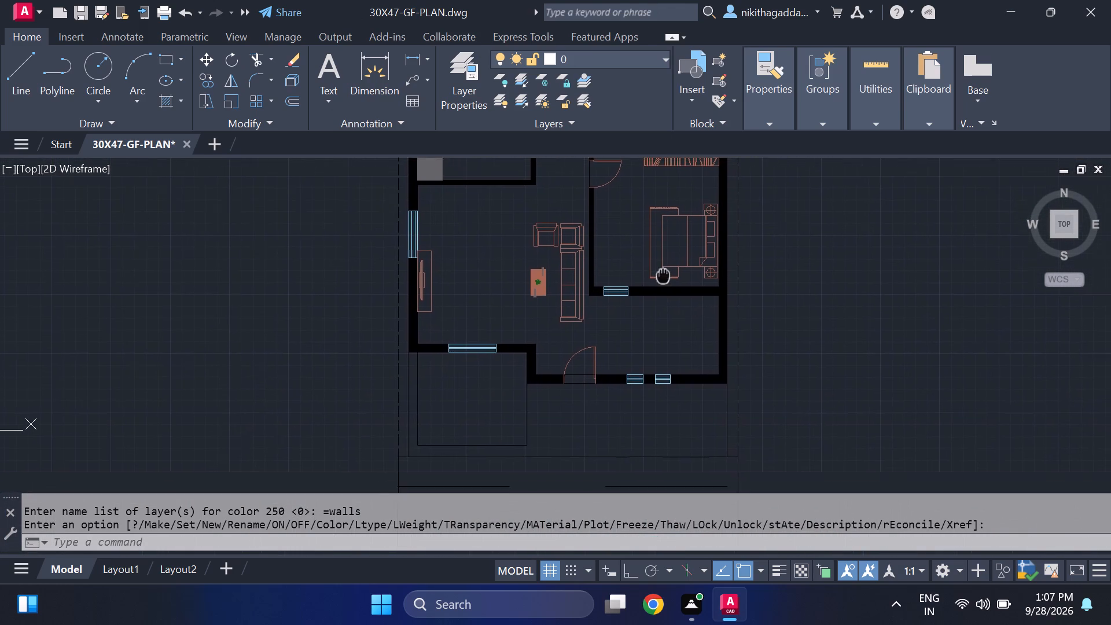
middle_click_drag(659, 254, 676, 321)
scroll(676, 318, "down", 1)
middle_click_drag(628, 250, 630, 354)
scroll(604, 229, "up", 2)
middle_click_drag(627, 279, 630, 298)
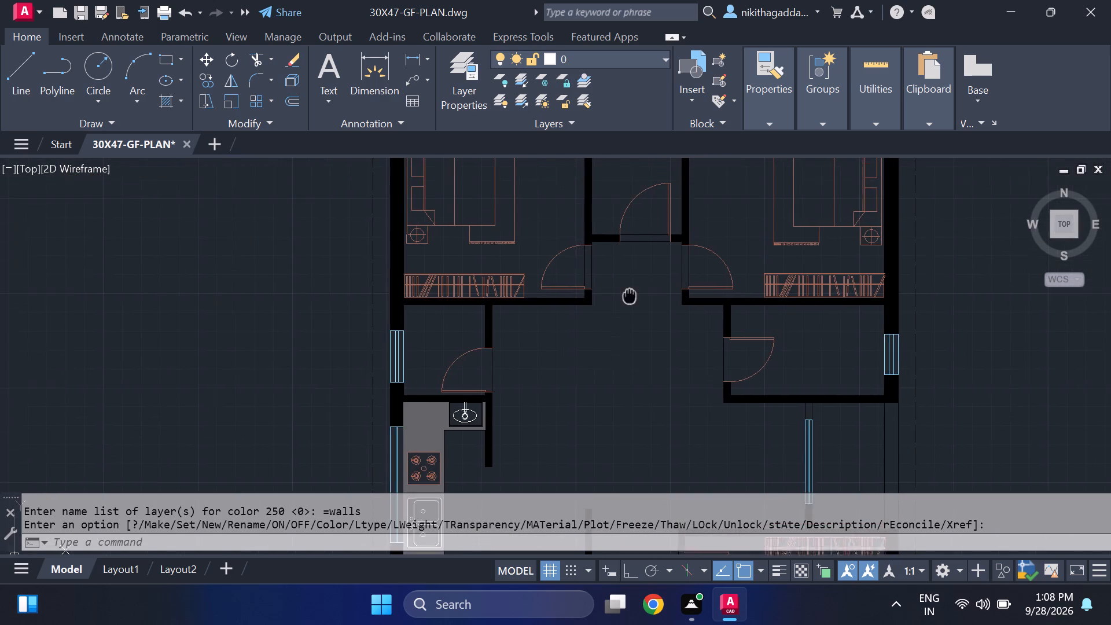
middle_click_drag(630, 298, 631, 343)
scroll(635, 313, "down", 2)
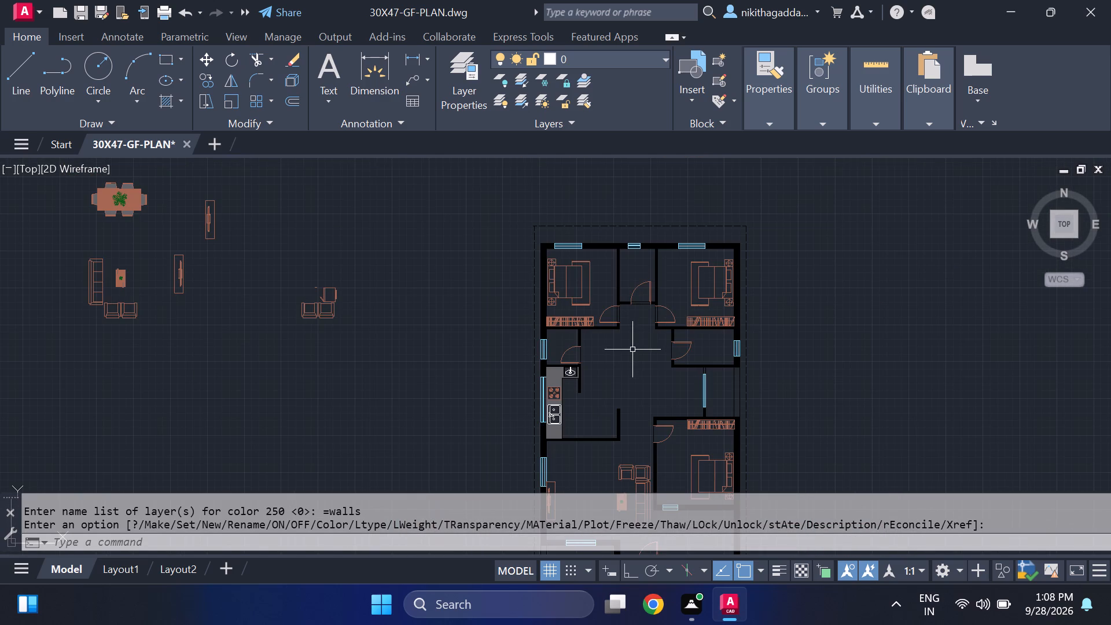
middle_click_drag(613, 354, 612, 243)
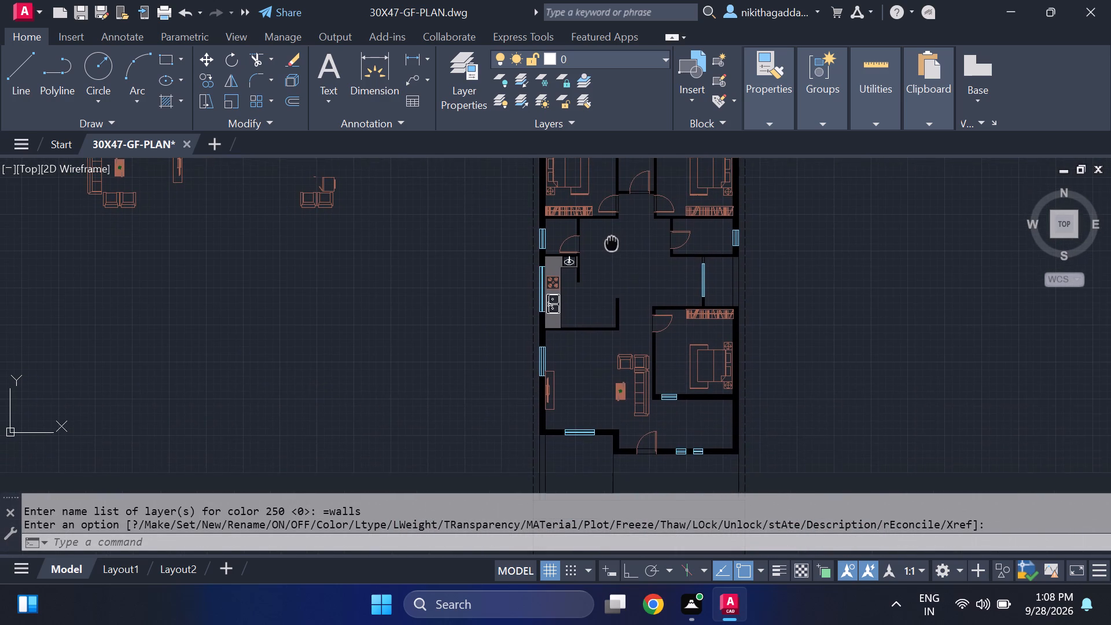
middle_click_drag(612, 243, 651, 315)
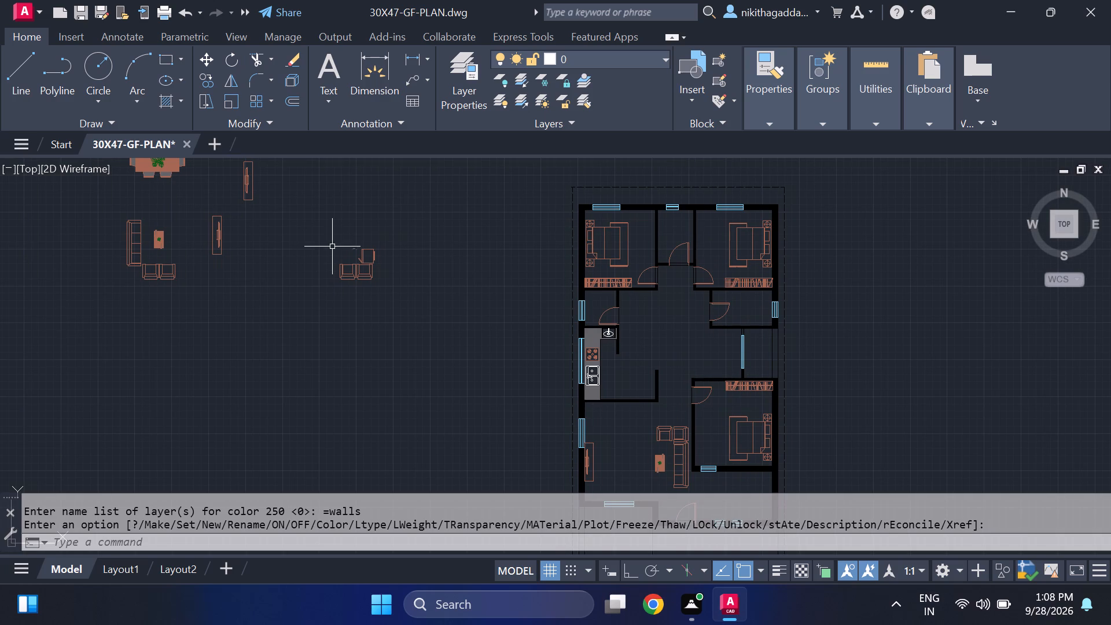
middle_click_drag(368, 268, 421, 317)
middle_click_drag(492, 427, 450, 269)
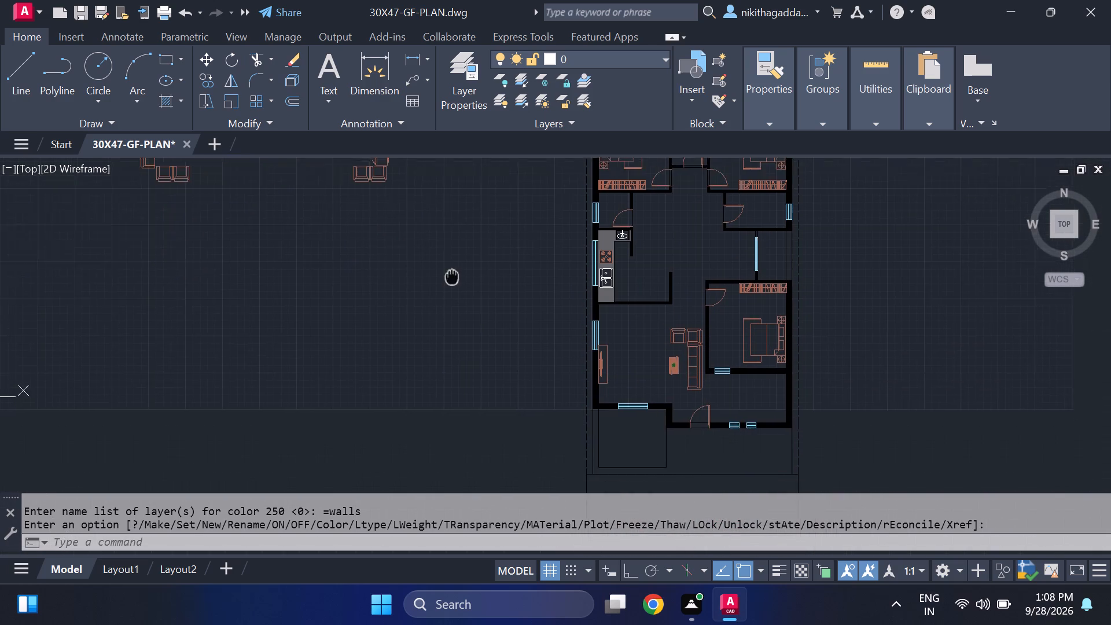
middle_click_drag(450, 269, 447, 277)
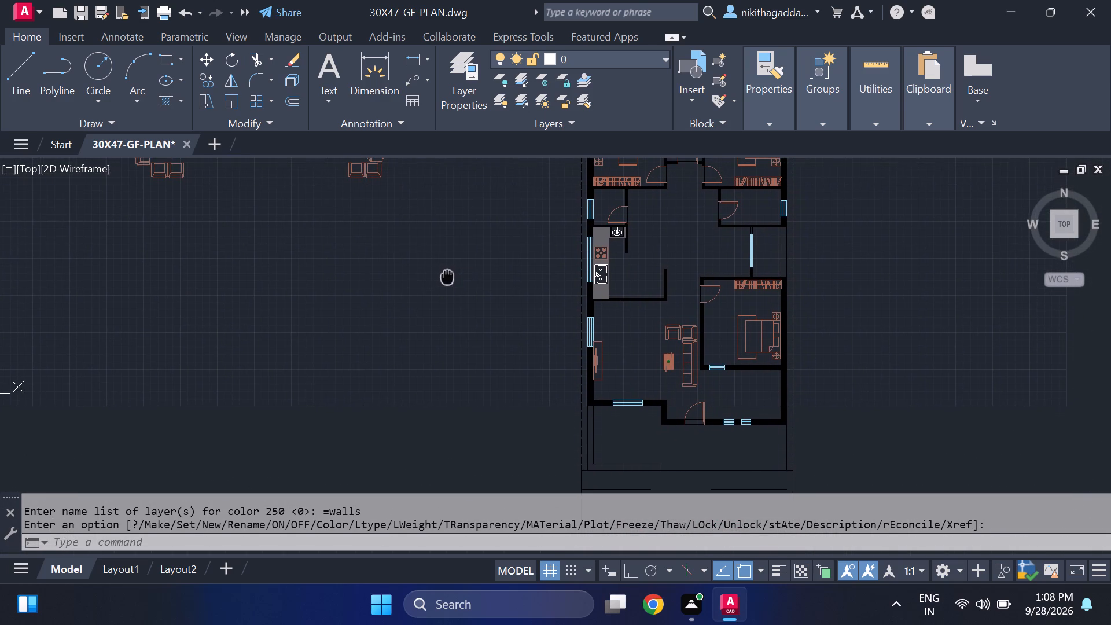
middle_click_drag(447, 277, 447, 278)
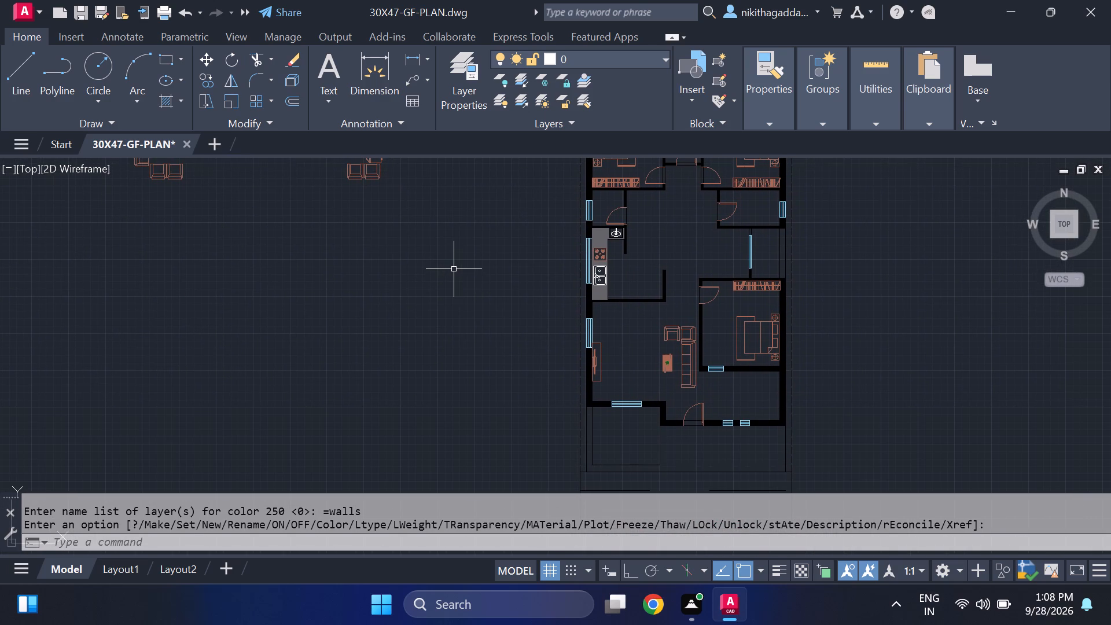
middle_click(454, 269)
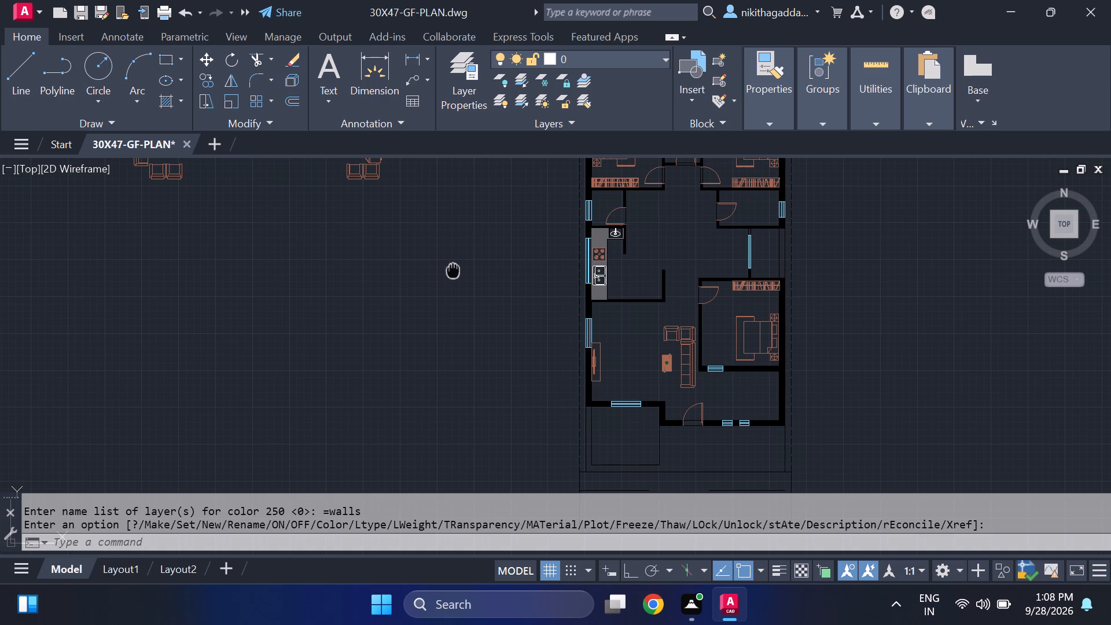
middle_click_drag(463, 264, 466, 274)
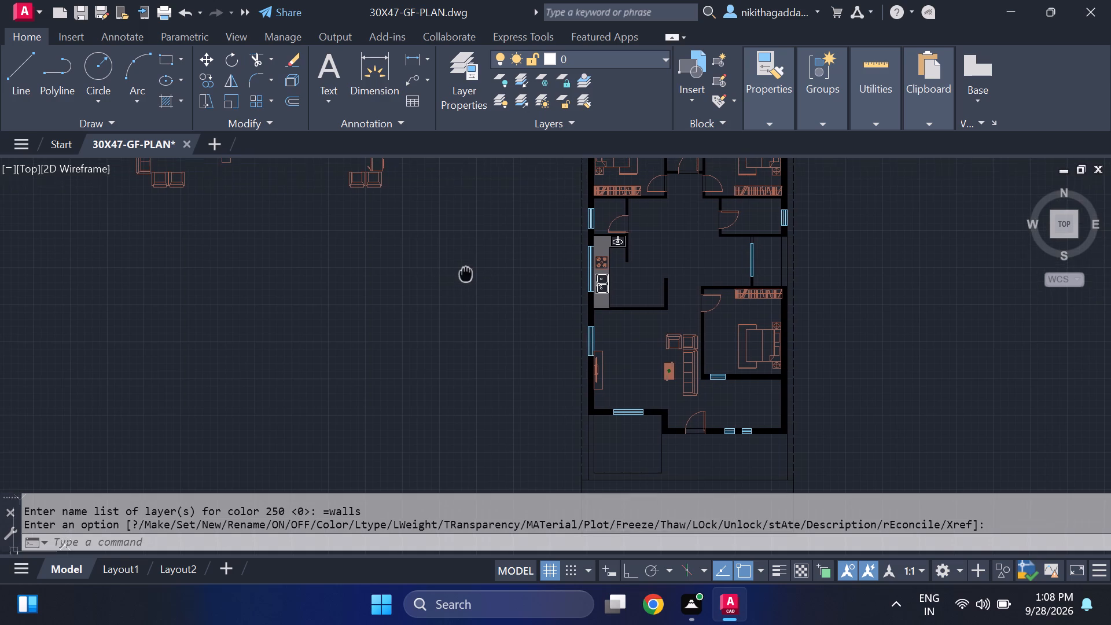
middle_click_drag(466, 274, 468, 279)
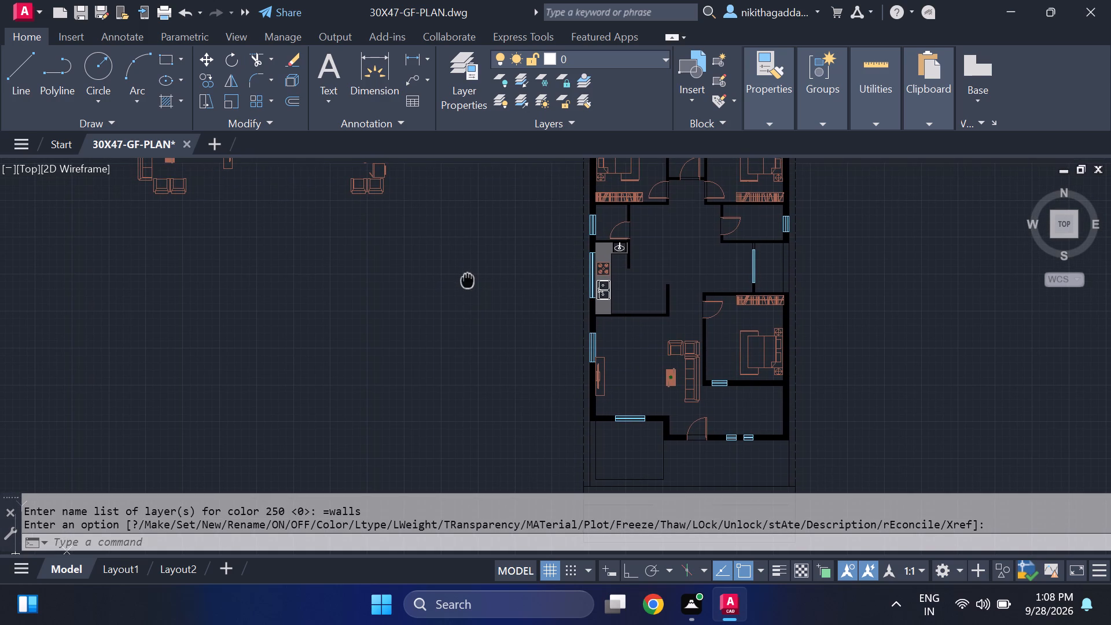
middle_click_drag(468, 279, 462, 283)
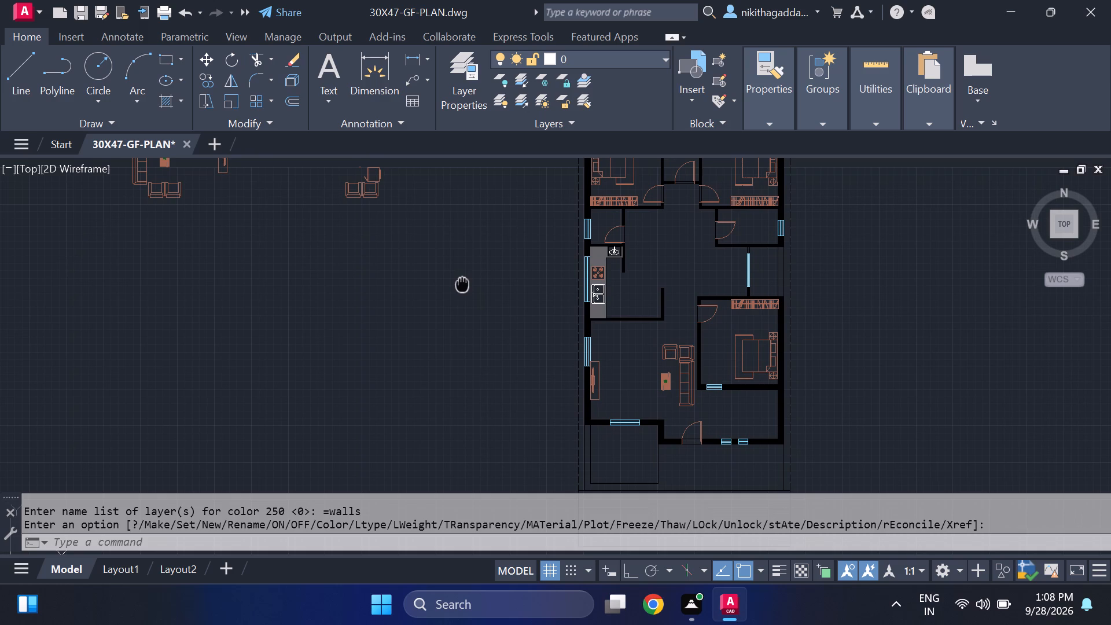
middle_click_drag(462, 283, 478, 332)
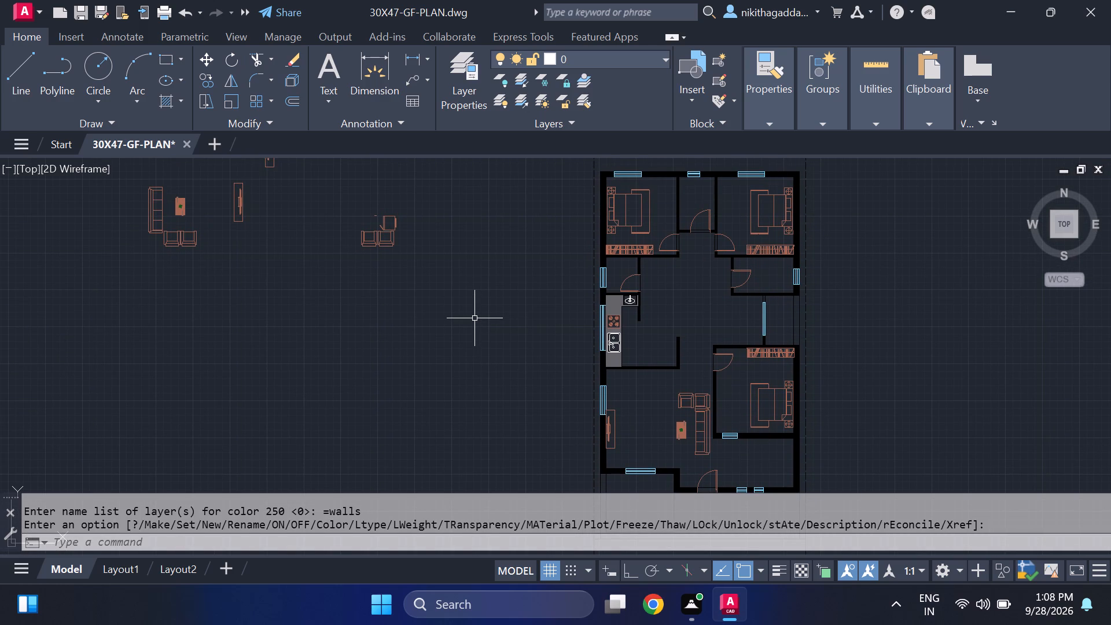
Erase the small stray furniture-layer object beside the spare refrigerator drawing outside the plan.
scroll(474, 318, "down", 3)
scroll(475, 314, "up", 2)
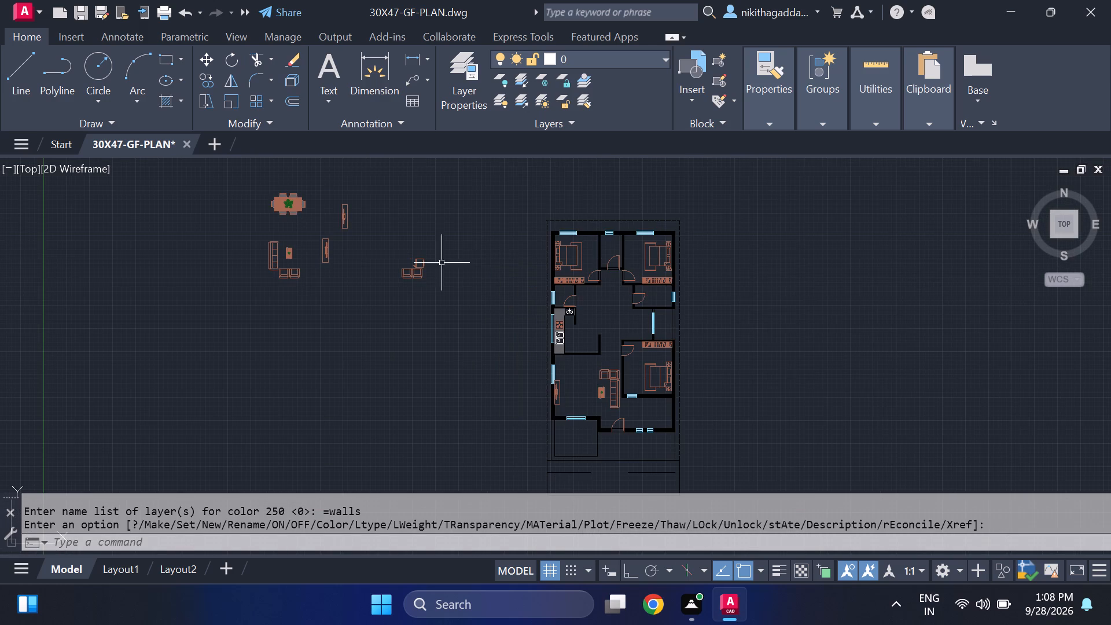
scroll(387, 247, "up", 2)
scroll(384, 248, "down", 1)
scroll(454, 276, "up", 2)
scroll(403, 259, "up", 3)
left_click(373, 233)
left_click(292, 270)
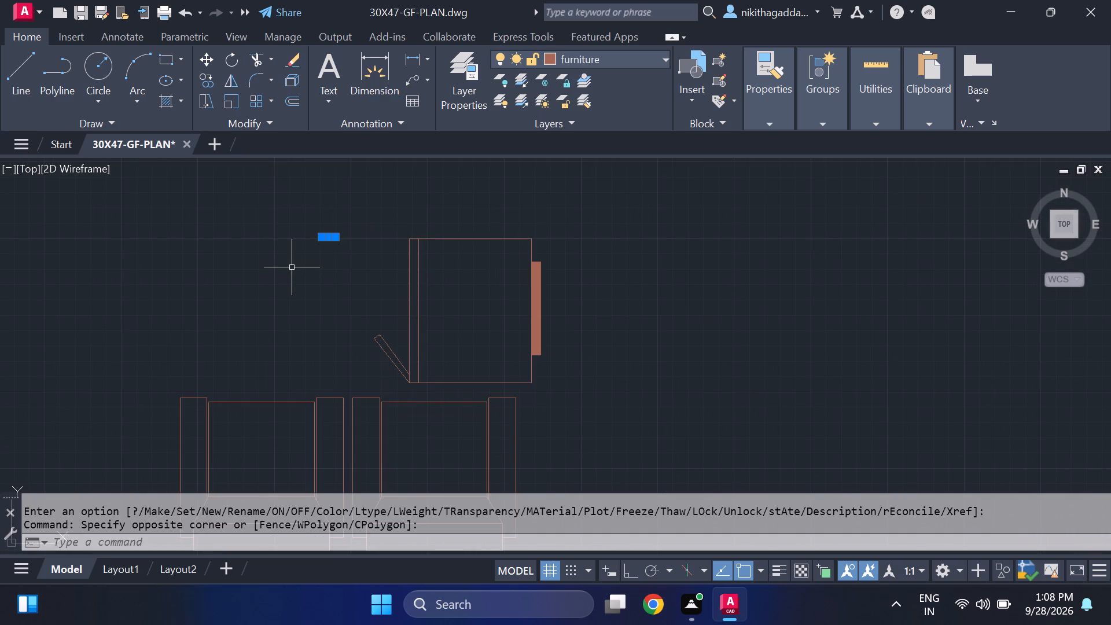
key("Delete")
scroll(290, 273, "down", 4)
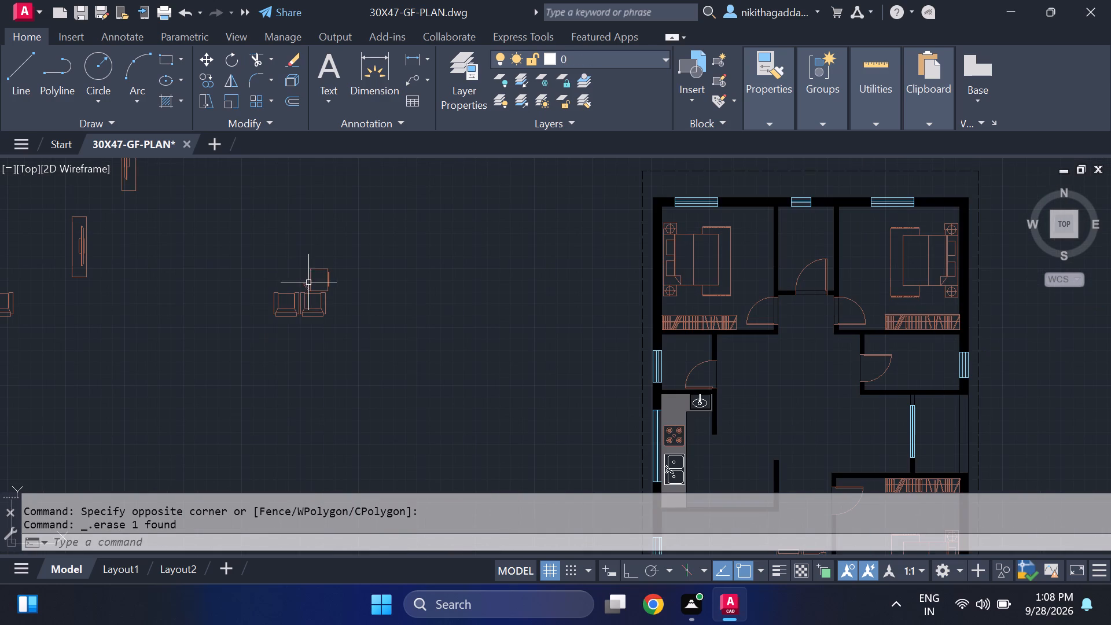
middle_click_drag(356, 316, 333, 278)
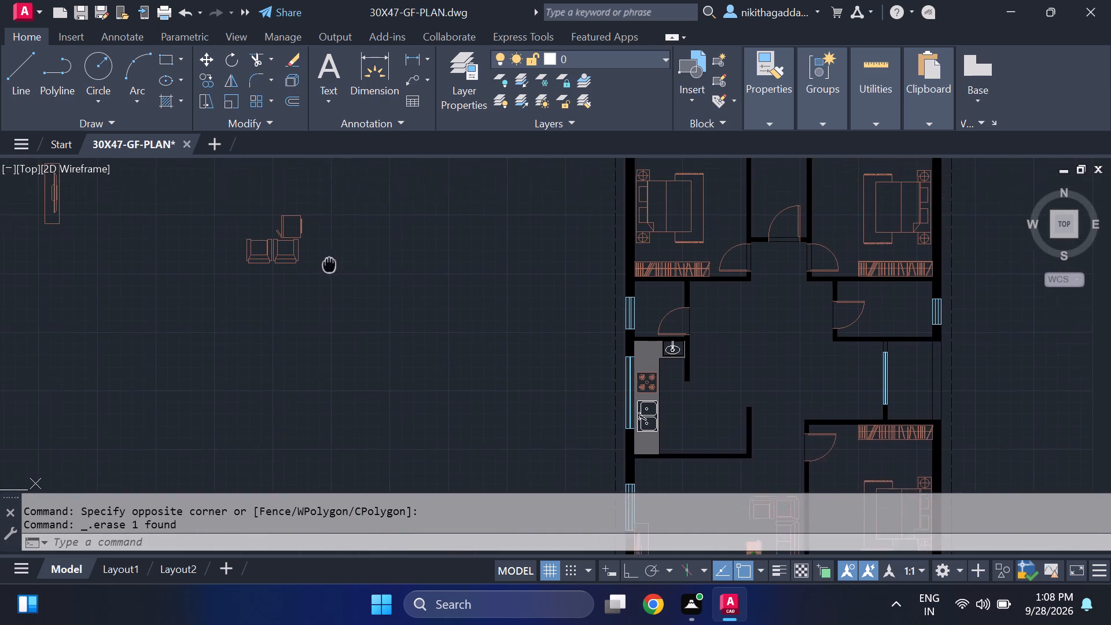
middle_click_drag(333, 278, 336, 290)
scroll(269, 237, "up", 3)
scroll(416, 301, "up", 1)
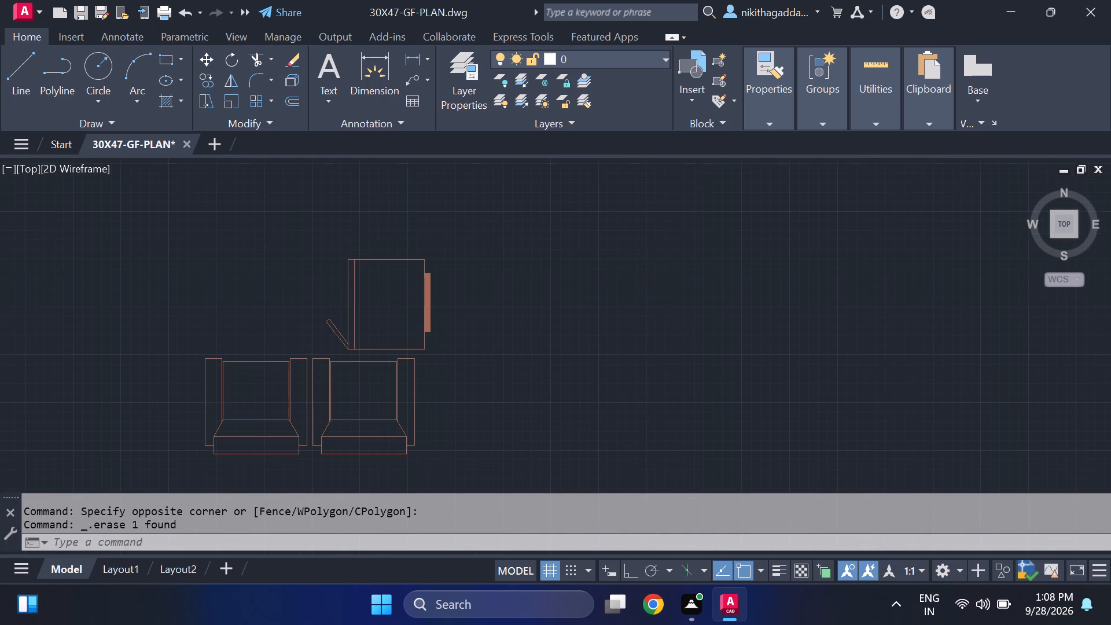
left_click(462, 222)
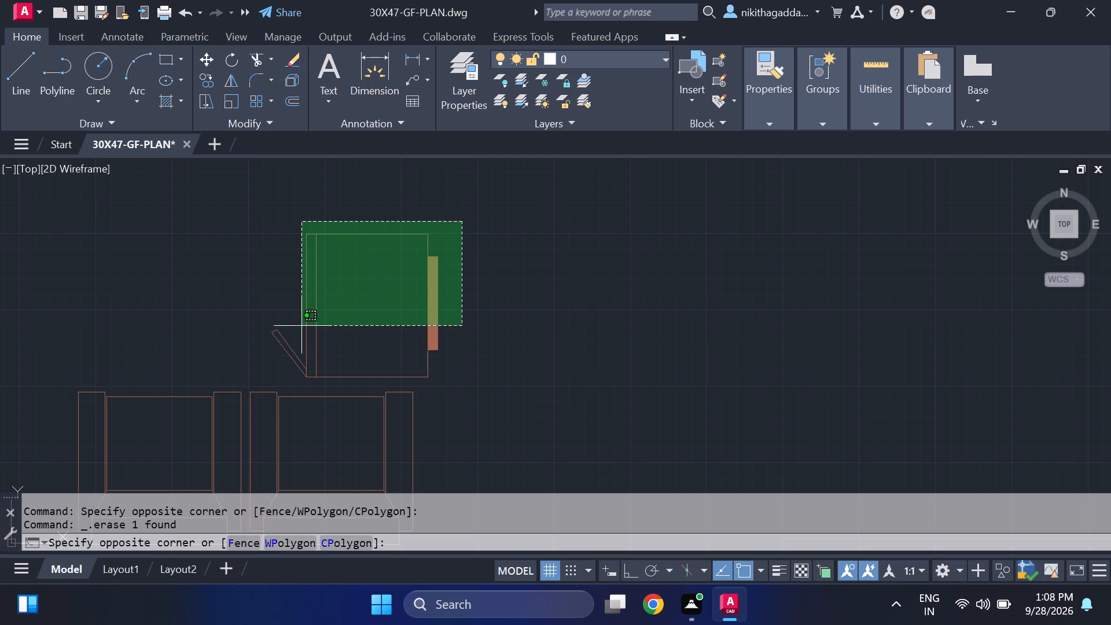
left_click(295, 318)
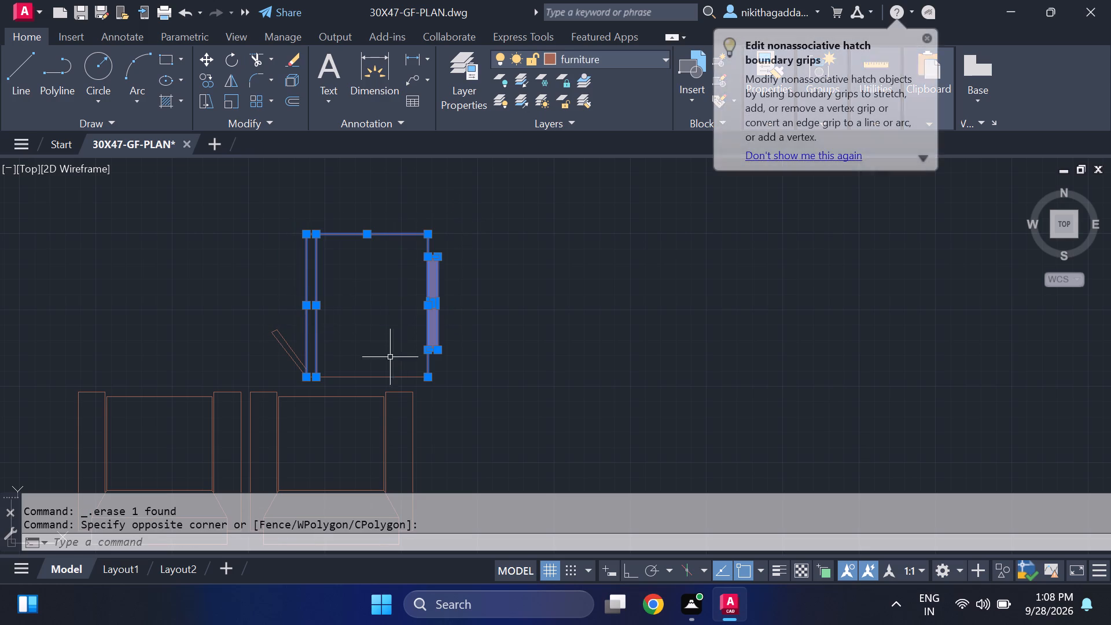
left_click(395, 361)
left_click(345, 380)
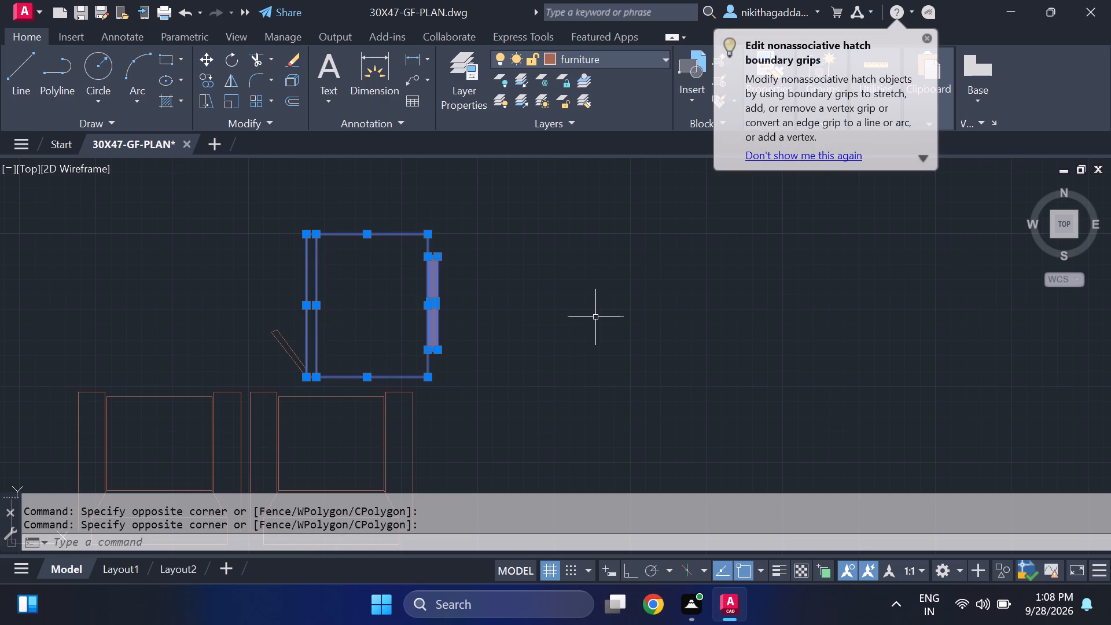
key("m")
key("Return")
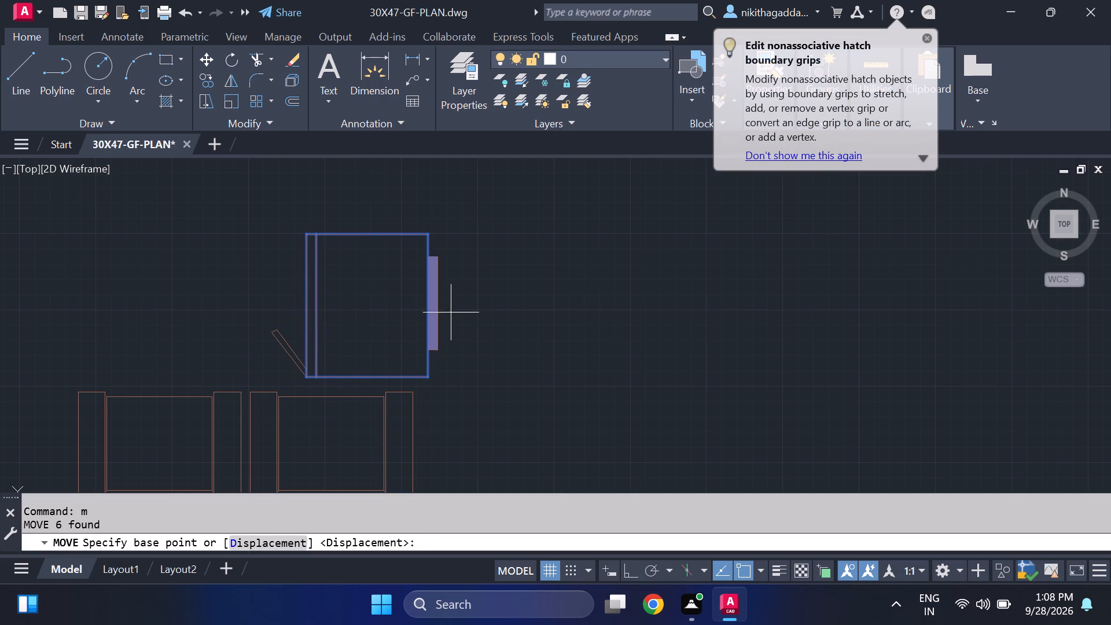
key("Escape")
Move the refrigerator, without its open door leaf, into the kitchen's lower-right corner with its back against the short wall.
left_click(470, 216)
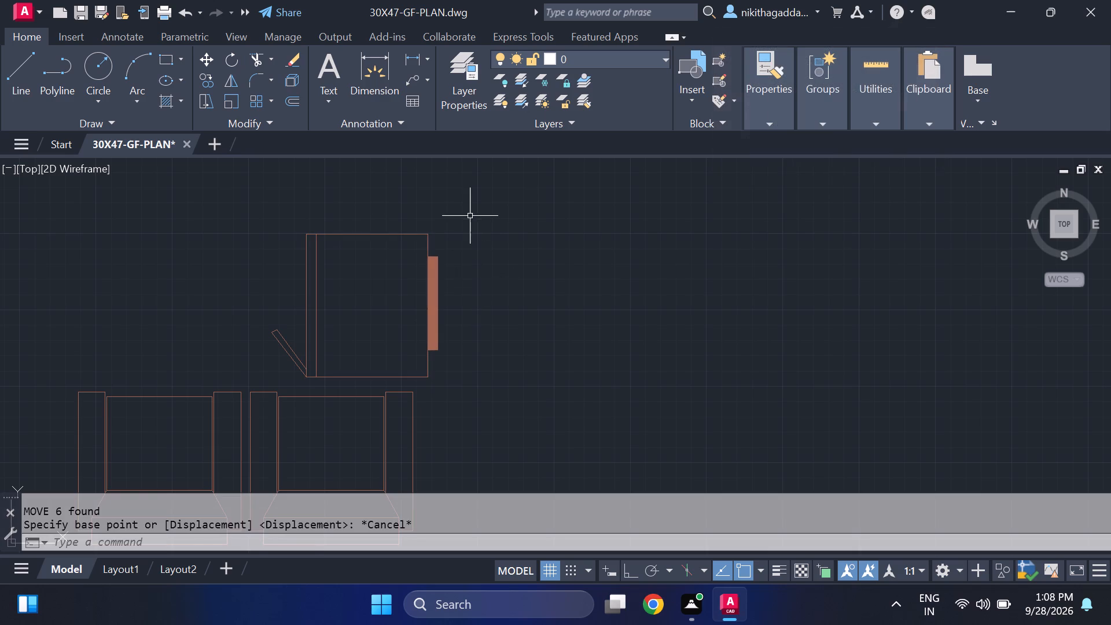
left_click(311, 387)
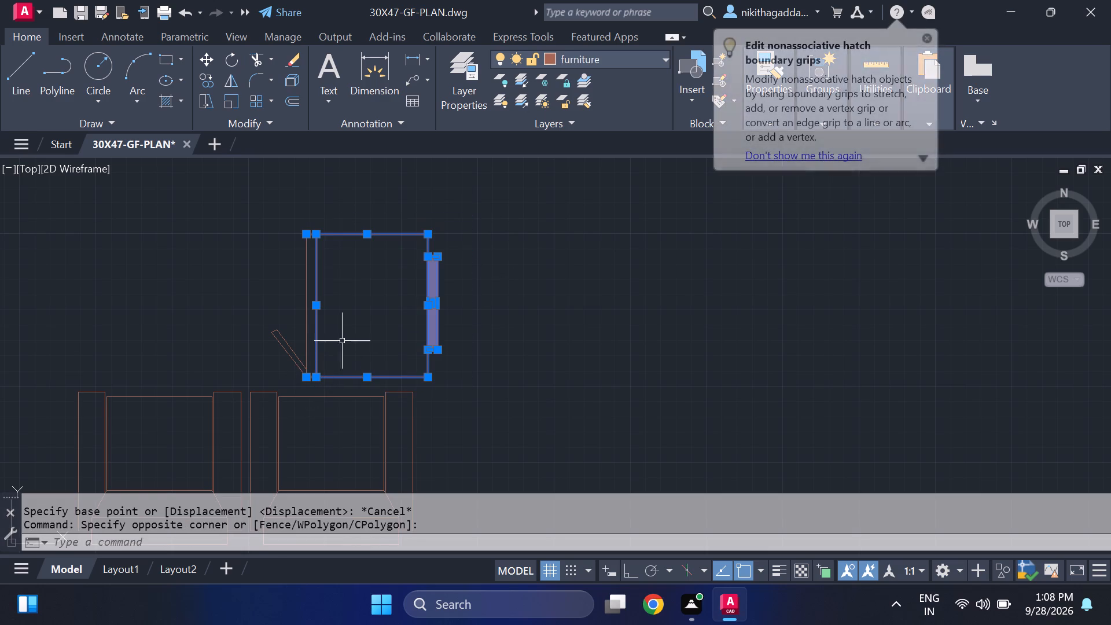
left_click(348, 323)
left_click(293, 322)
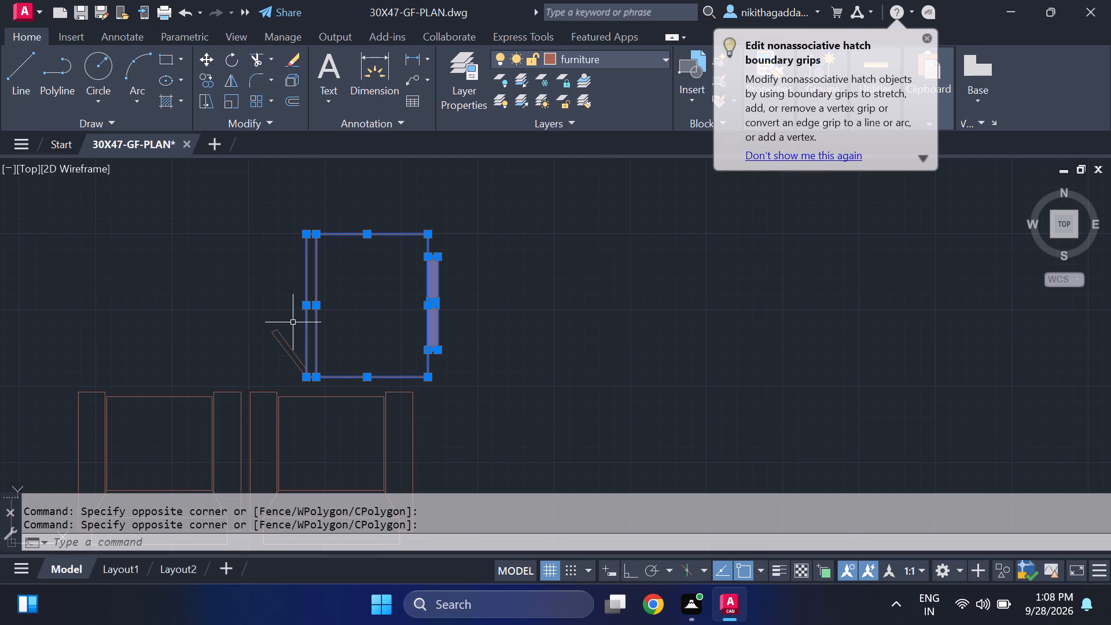
key("m")
key("Return")
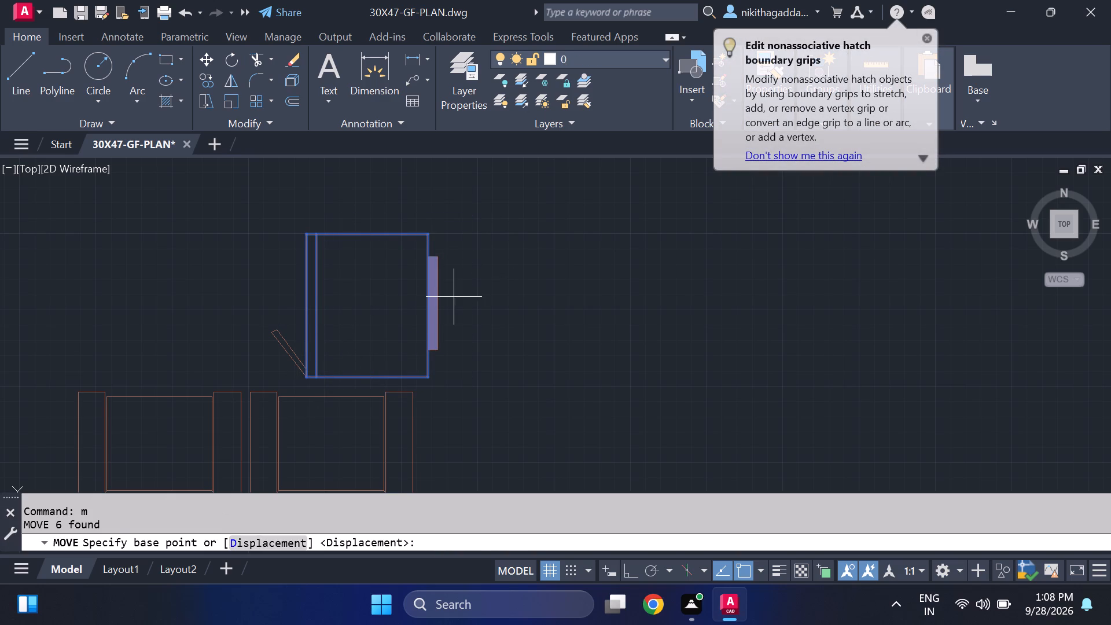
left_click(430, 302)
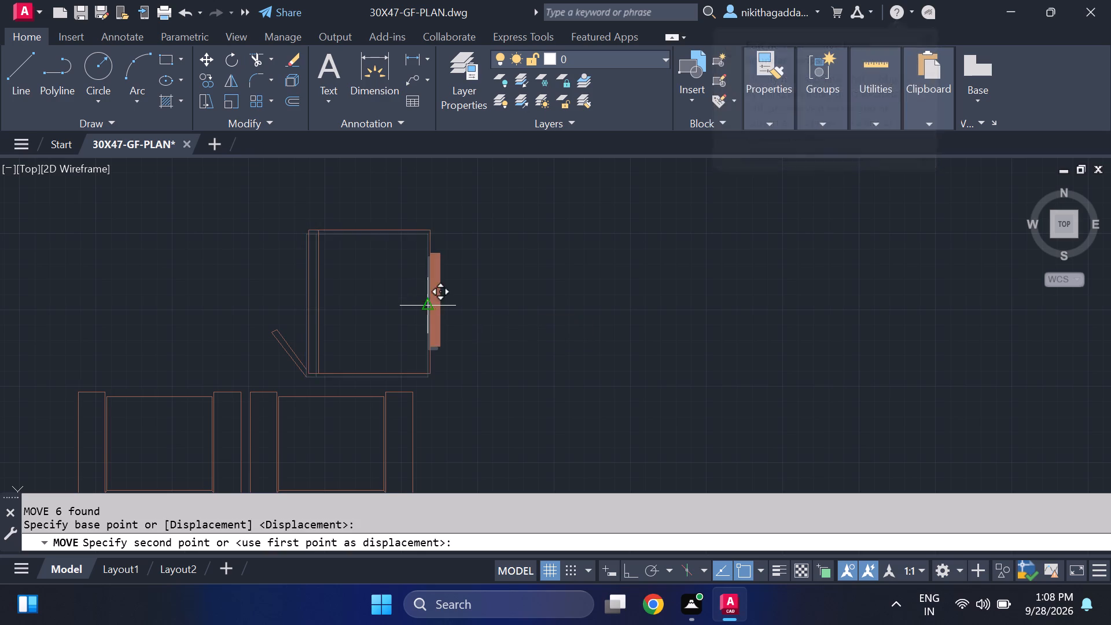
scroll(708, 340, "down", 3)
middle_click_drag(748, 362, 245, 198)
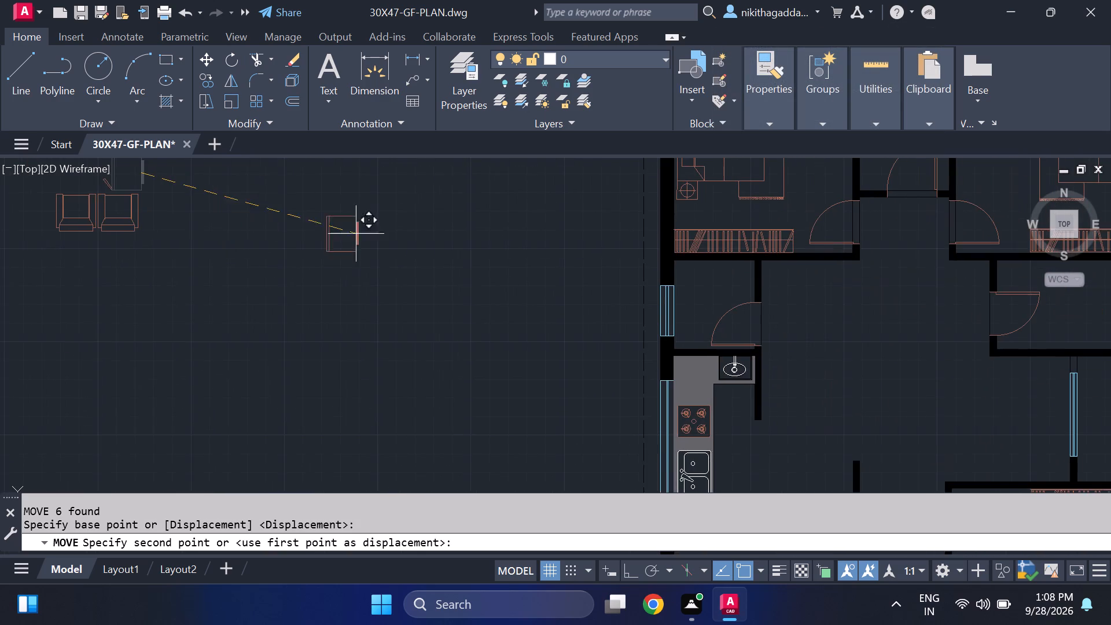
scroll(444, 259, "down", 2)
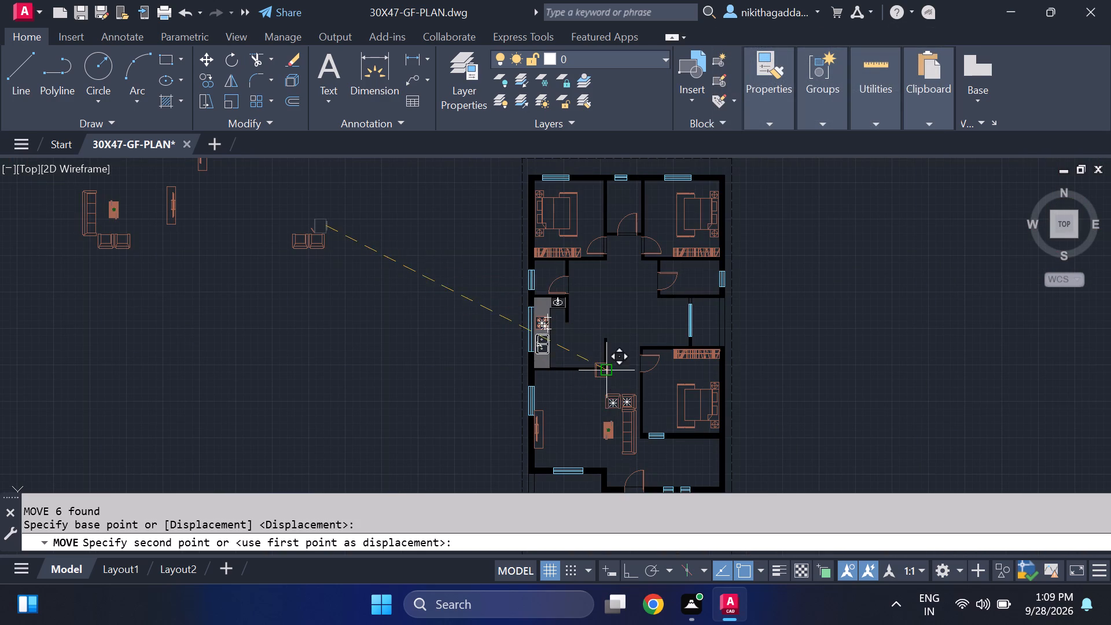
scroll(601, 371, "up", 6)
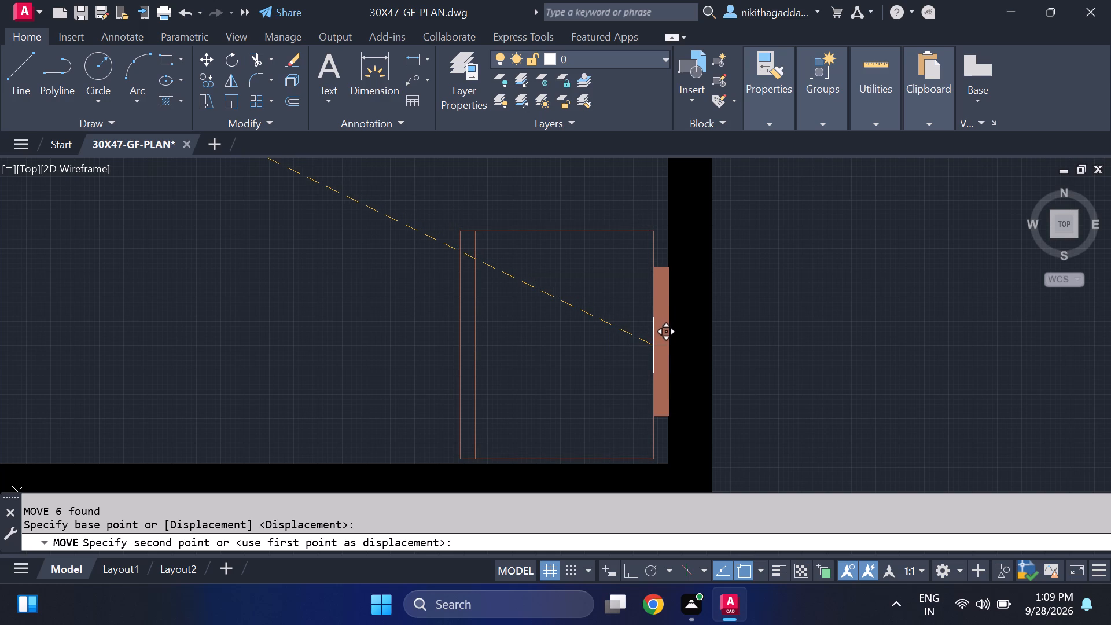
left_click(653, 345)
Rotate the spare six-chair dining table set outside the plan by 90° about its centre plant.
scroll(682, 306, "down", 5)
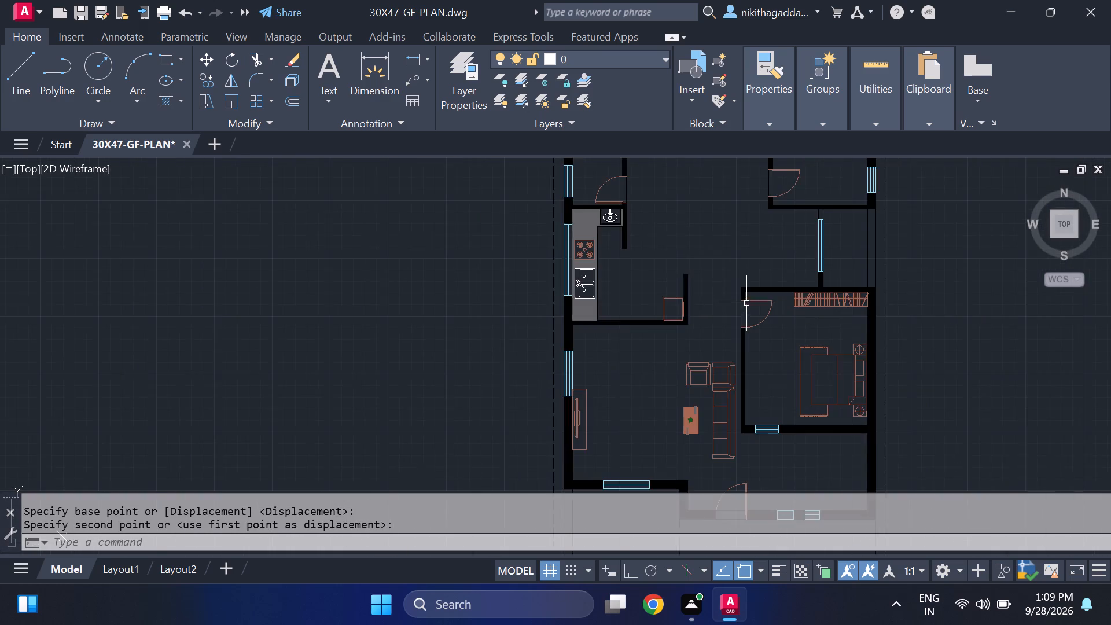
scroll(746, 302, "down", 2)
middle_click_drag(483, 307, 455, 354)
scroll(387, 186, "up", 4)
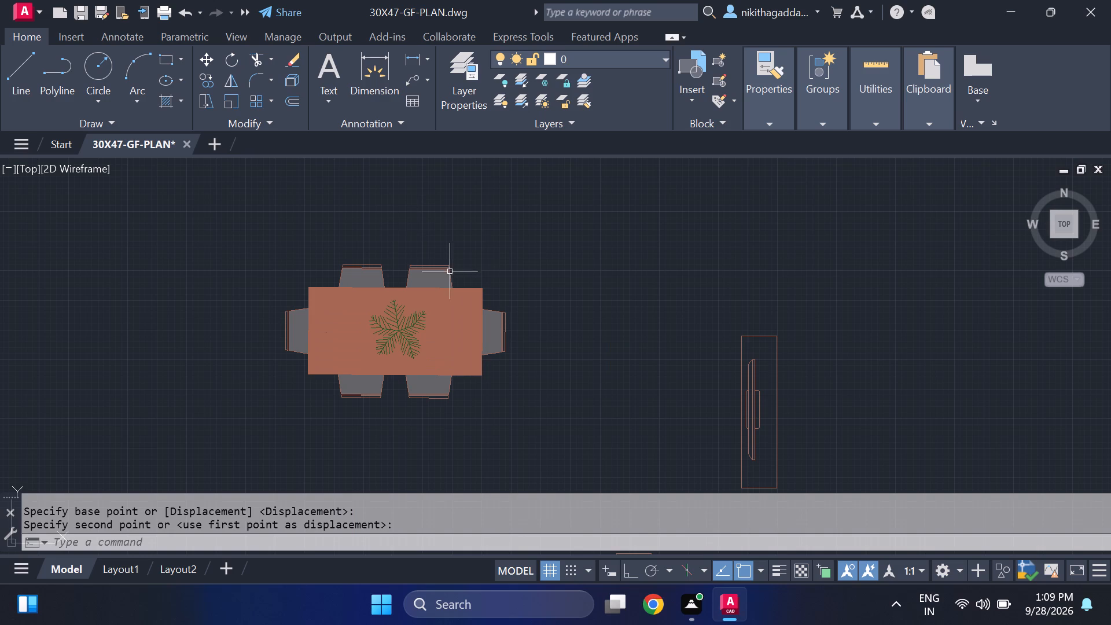
left_click(483, 248)
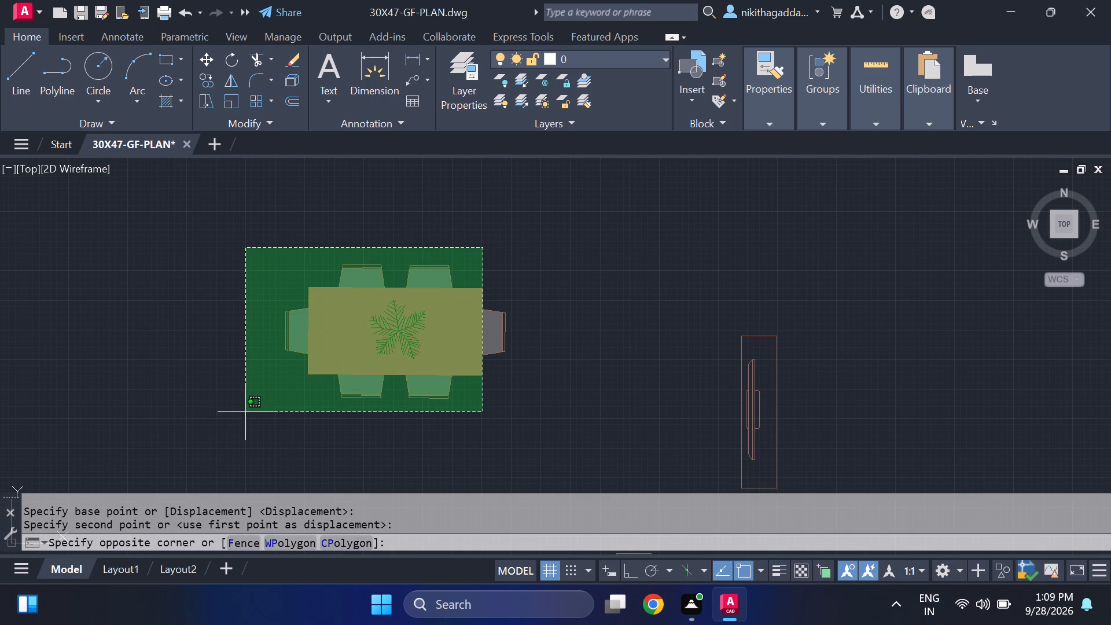
left_click(246, 412)
type("ro")
key("Return")
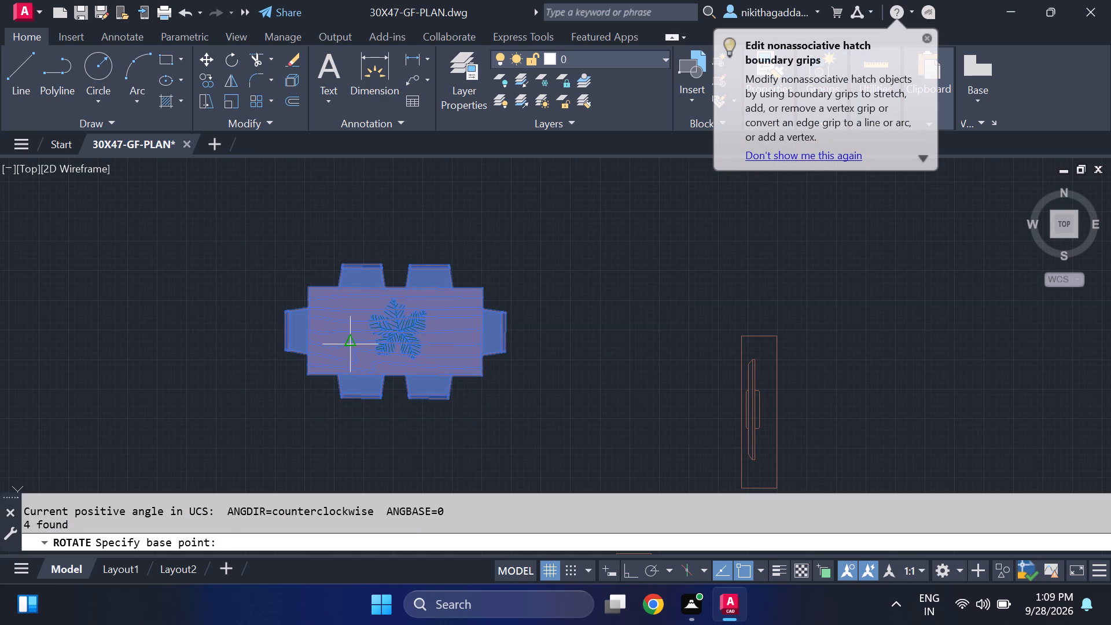
left_click(398, 325)
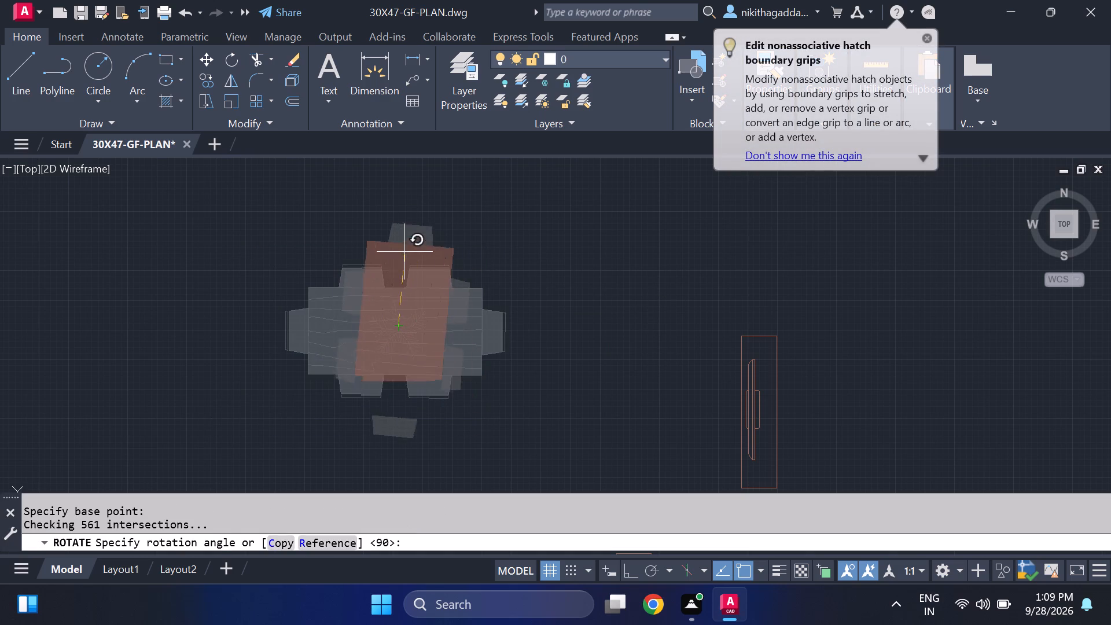
key("F8")
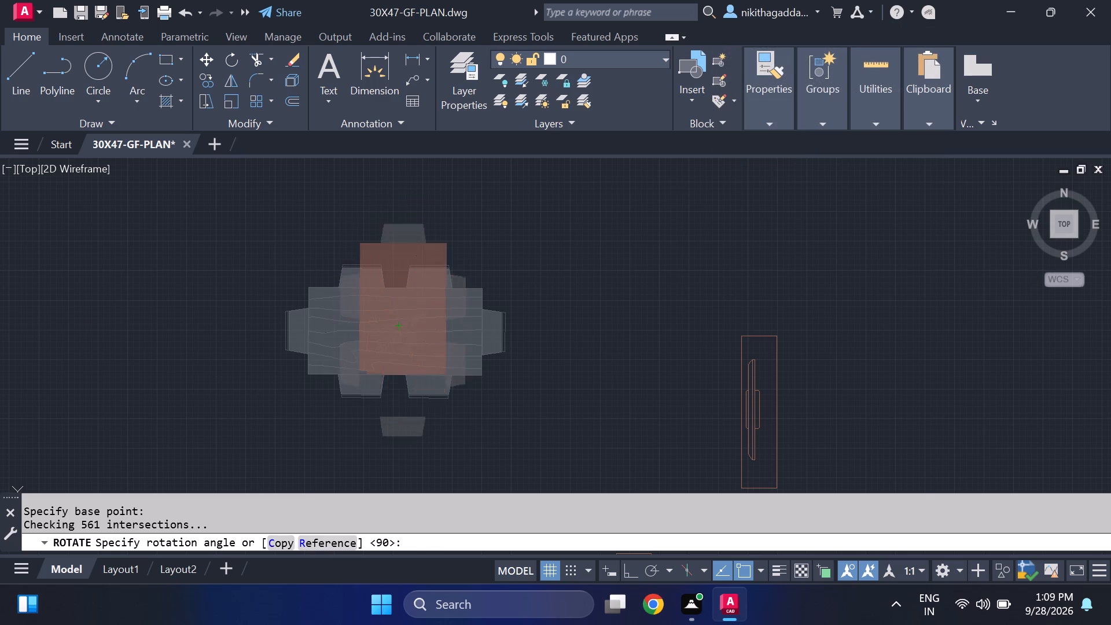
left_click(400, 163)
Move the rotated dining set by its centre plant into the central hall, just below the passage between the two upper bedrooms.
left_click(470, 173)
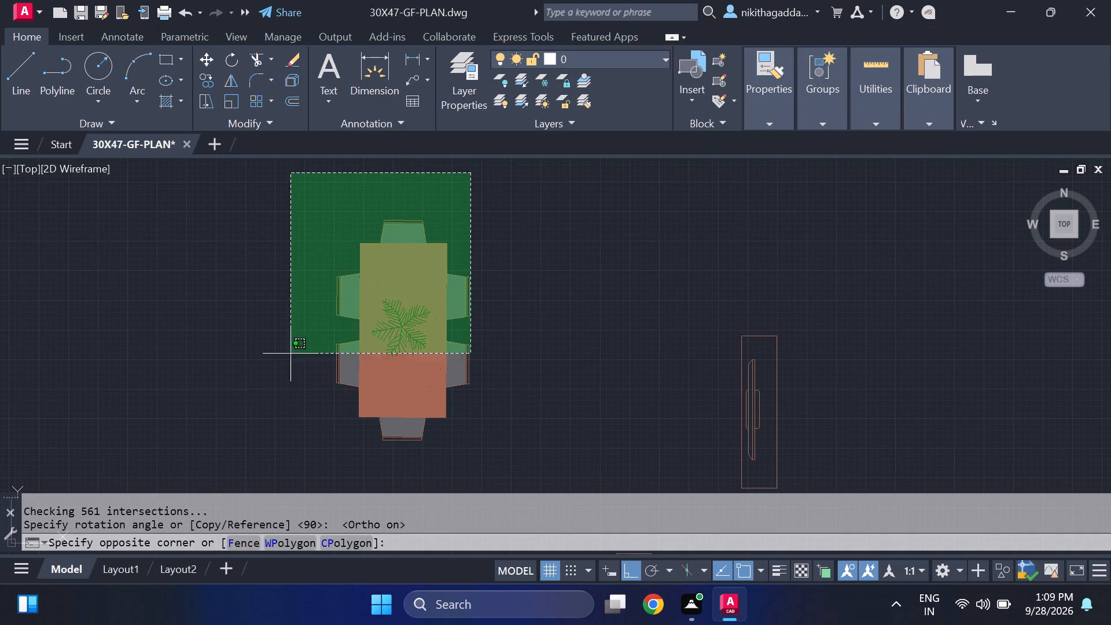
left_click(245, 458)
key("m")
key("Return")
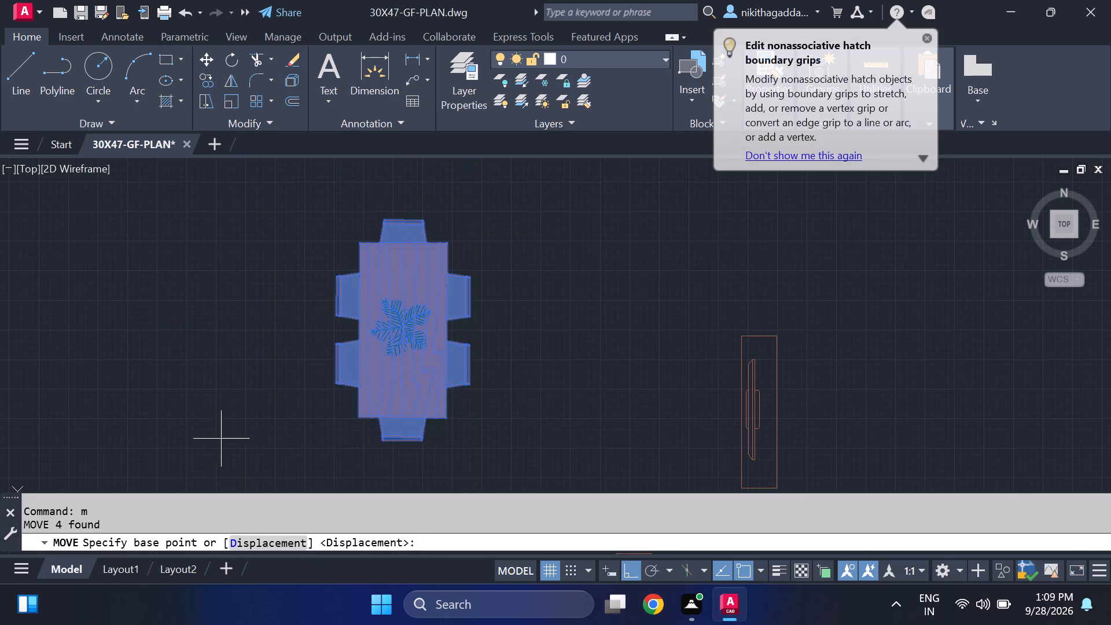
left_click(402, 328)
scroll(645, 358, "down", 3)
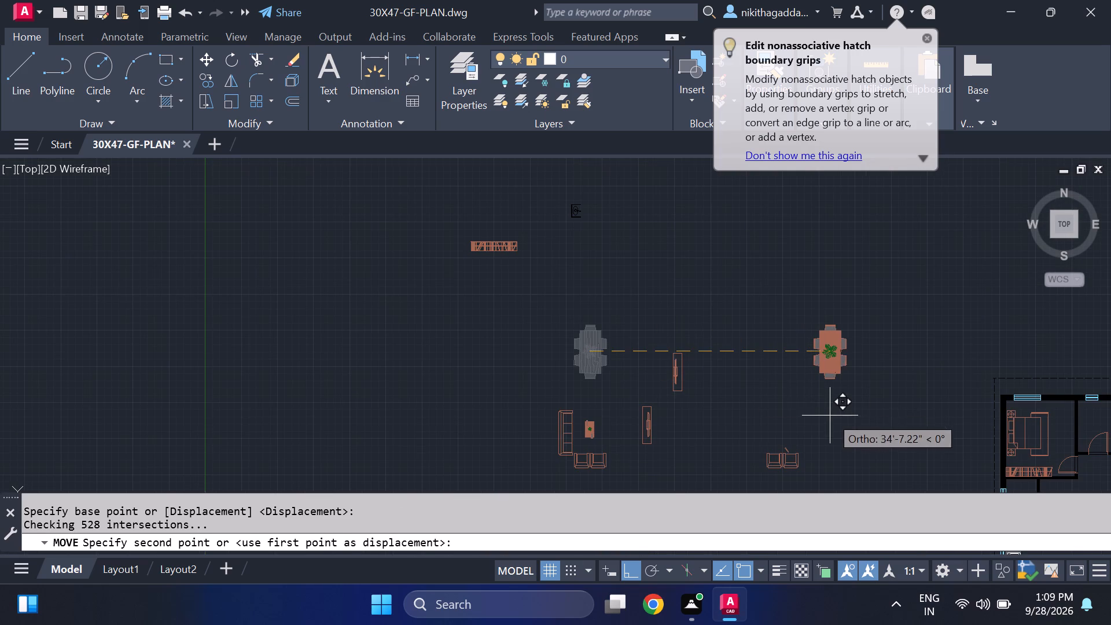
key("F8")
middle_click_drag(802, 392, 635, 281)
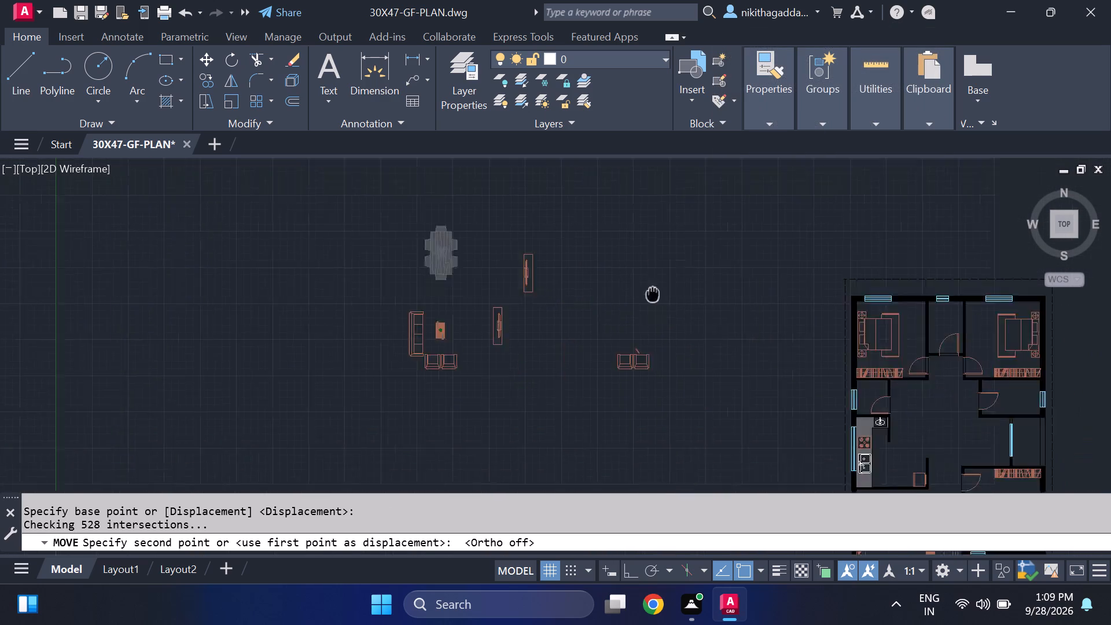
middle_click_drag(635, 281, 490, 194)
scroll(772, 307, "up", 2)
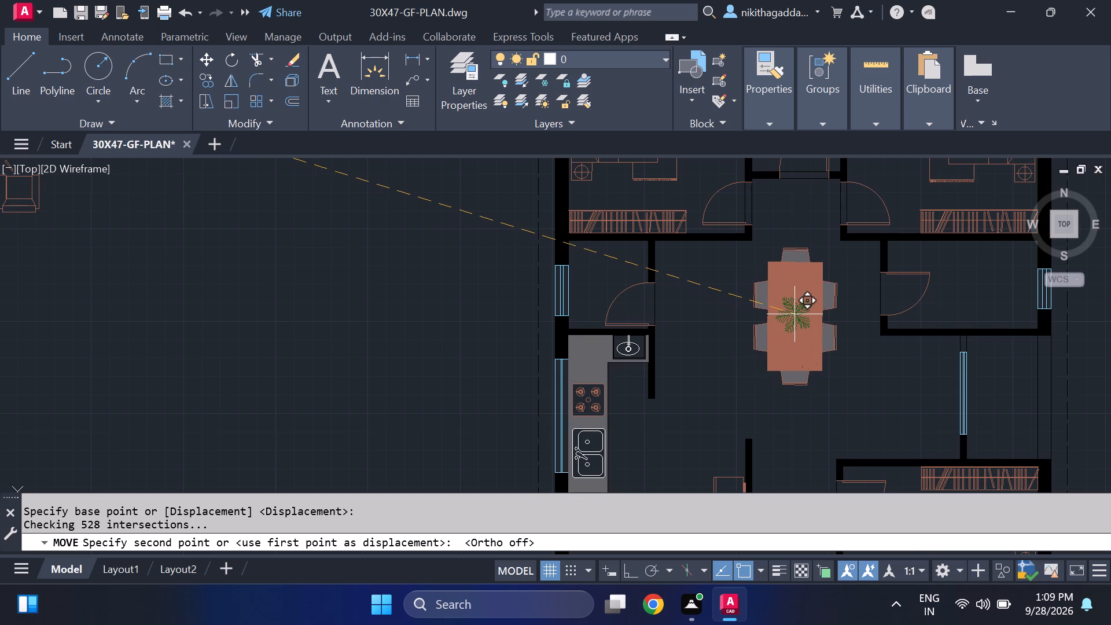
left_click(794, 314)
Erase the solid fill hatch of the dining tabletop, keeping its wood-grain lines and plant.
scroll(786, 310, "down", 2)
scroll(810, 307, "up", 3)
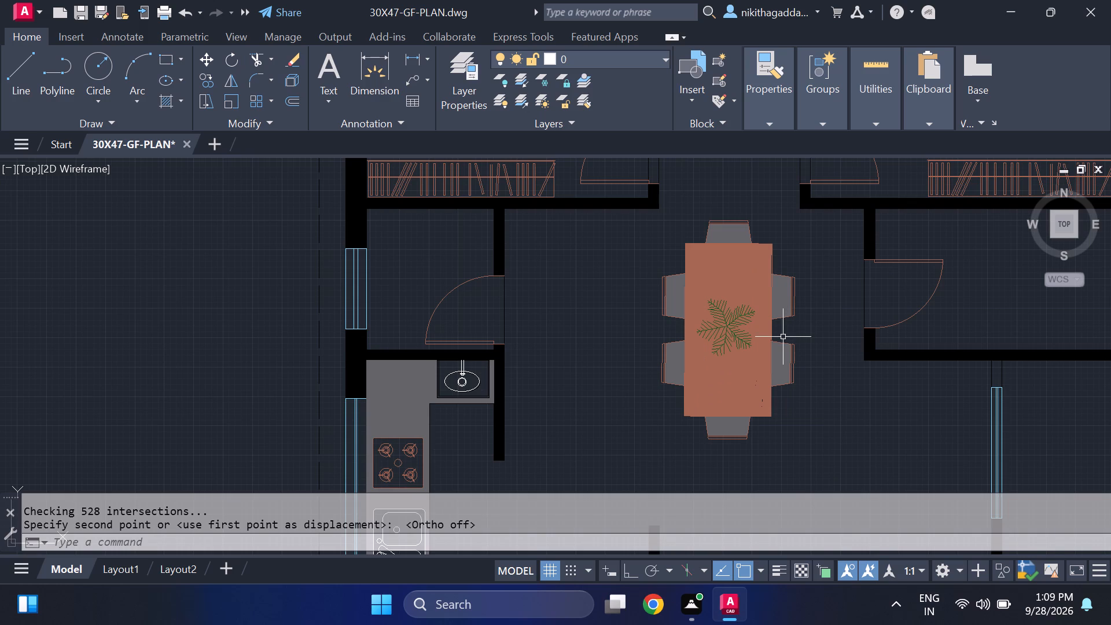
scroll(783, 337, "down", 1)
scroll(722, 355, "up", 4)
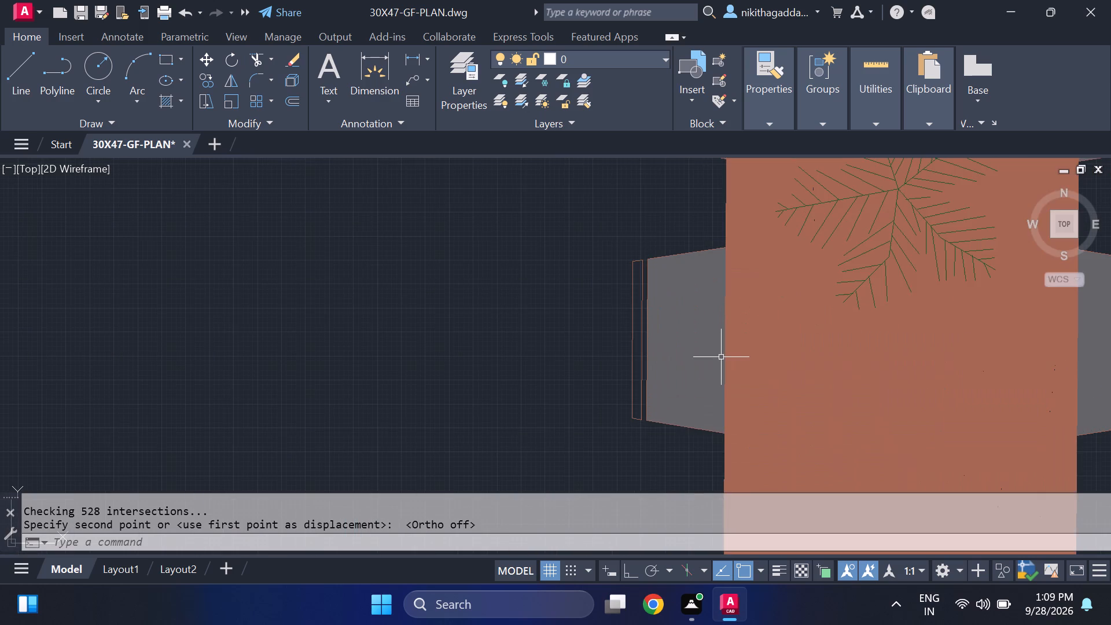
scroll(721, 357, "down", 5)
scroll(638, 398, "down", 2)
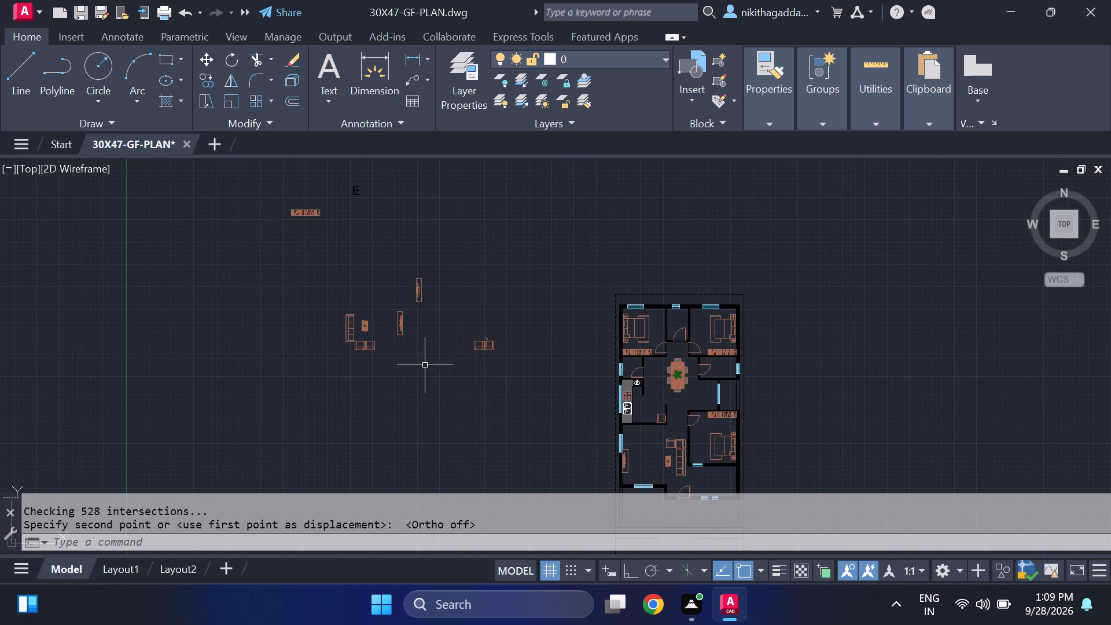
middle_click_drag(426, 365, 299, 315)
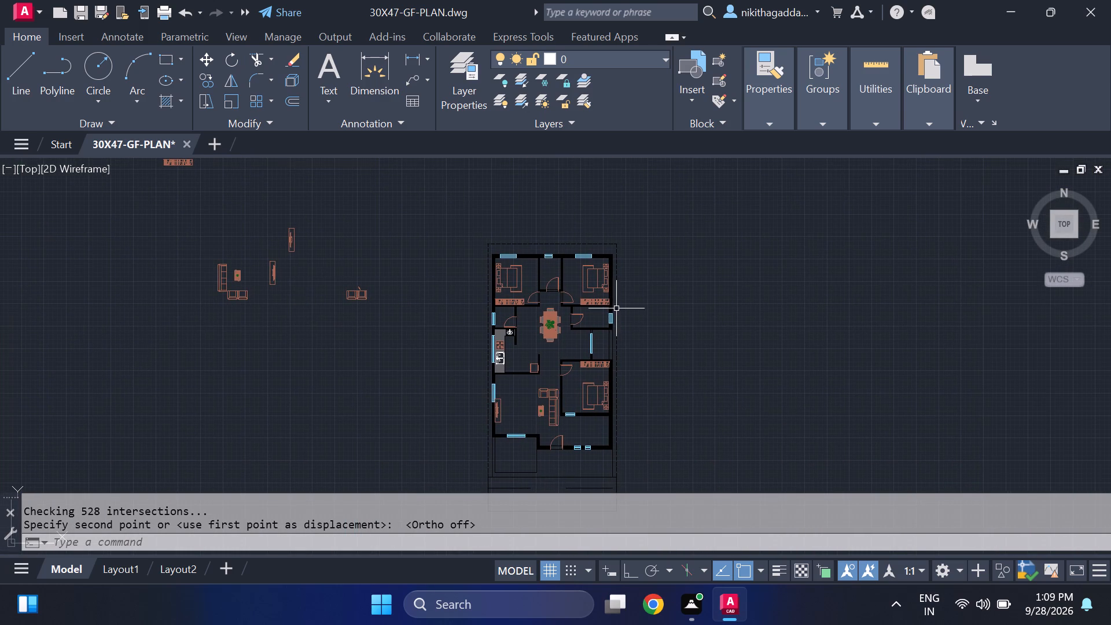
scroll(551, 342, "up", 4)
middle_click_drag(520, 287, 532, 342)
scroll(534, 328, "up", 2)
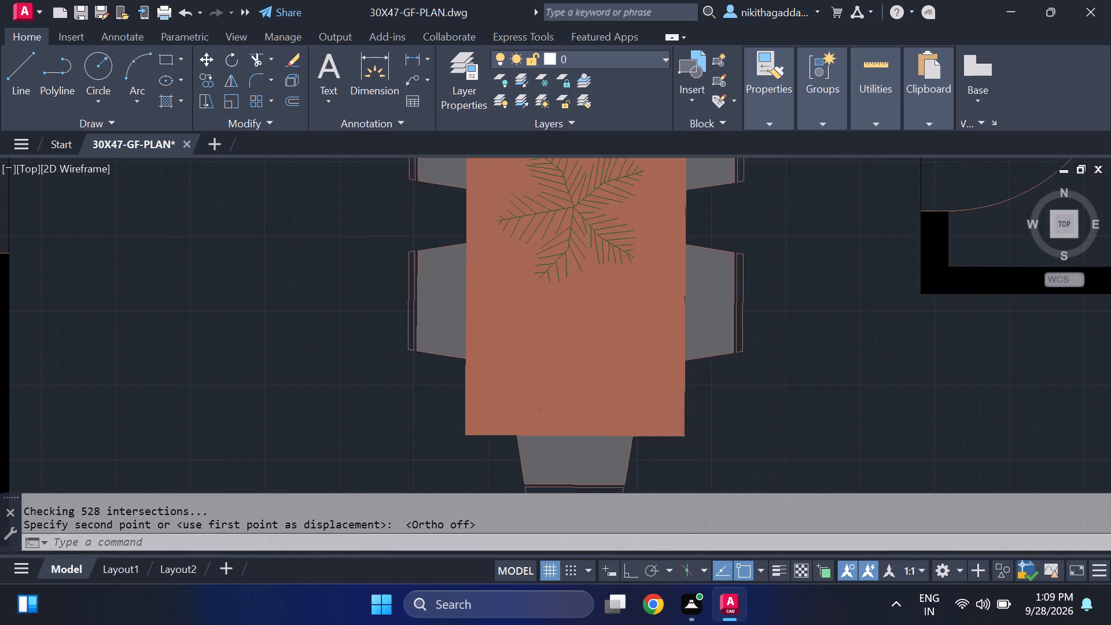
scroll(534, 327, "up", 1)
left_click(543, 323)
key("Delete")
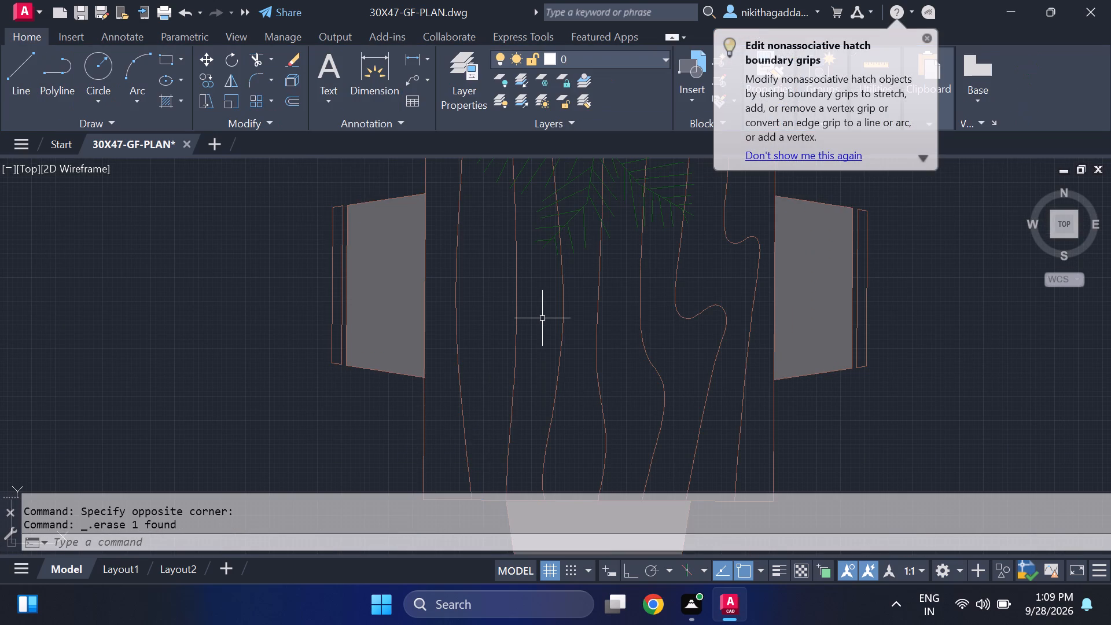
left_click(591, 280)
left_click(477, 363)
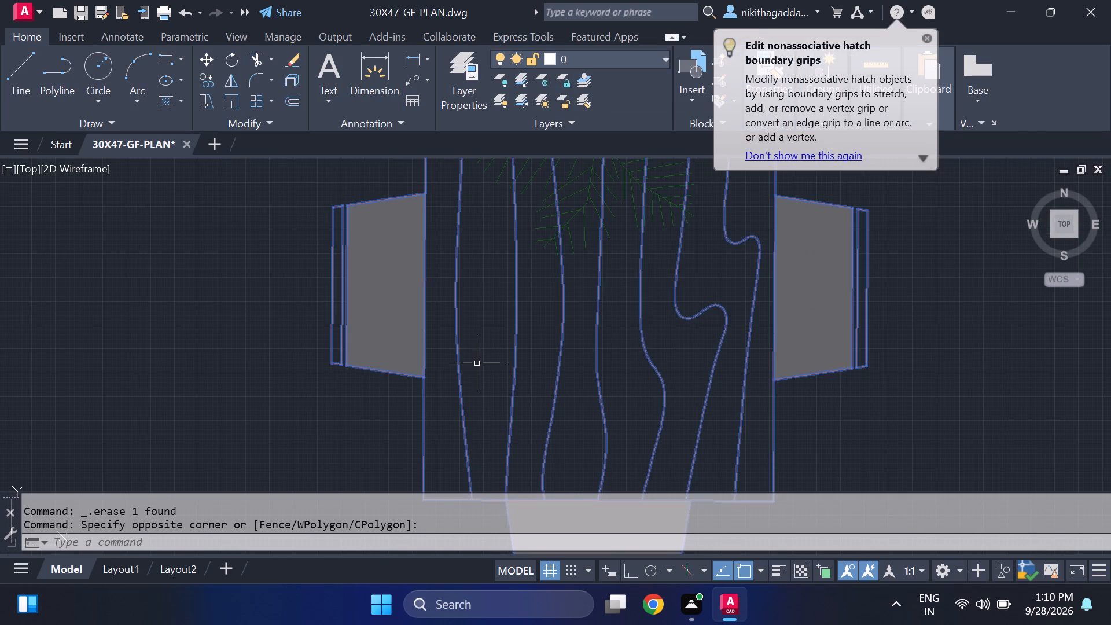
key("Escape")
Erase the grey solid hatch filling the dining chairs.
scroll(476, 365, "down", 4)
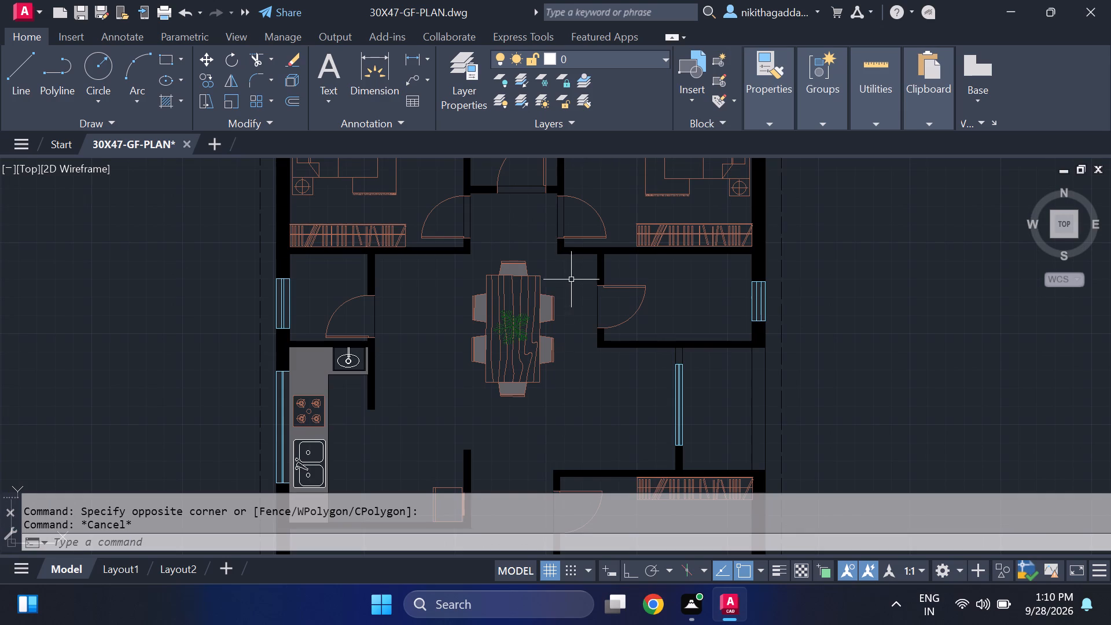
scroll(508, 288, "up", 2)
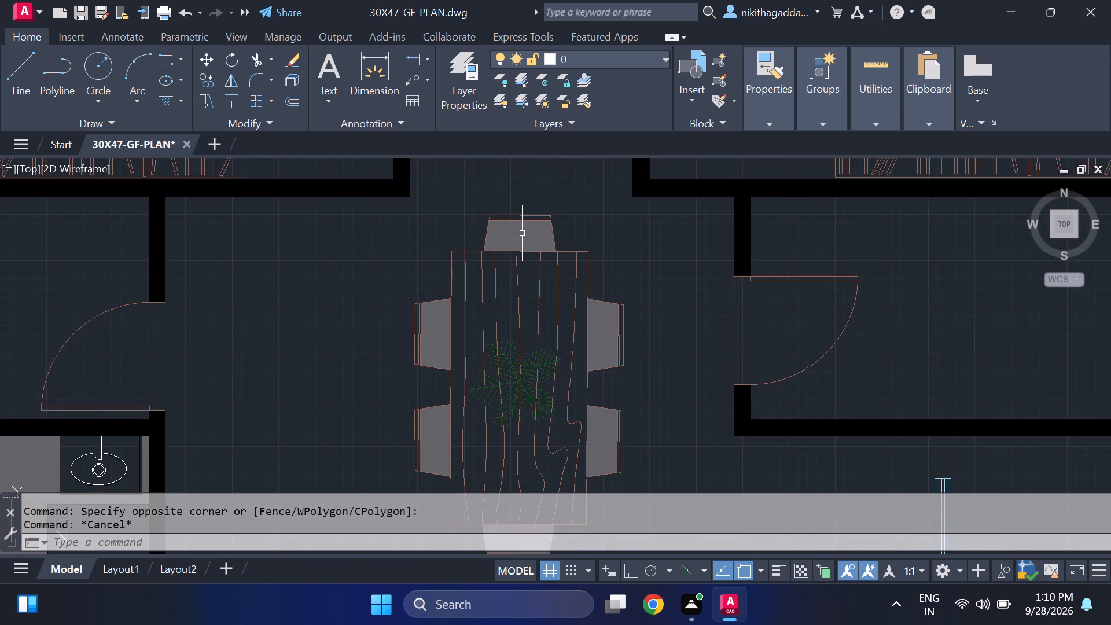
left_click(522, 233)
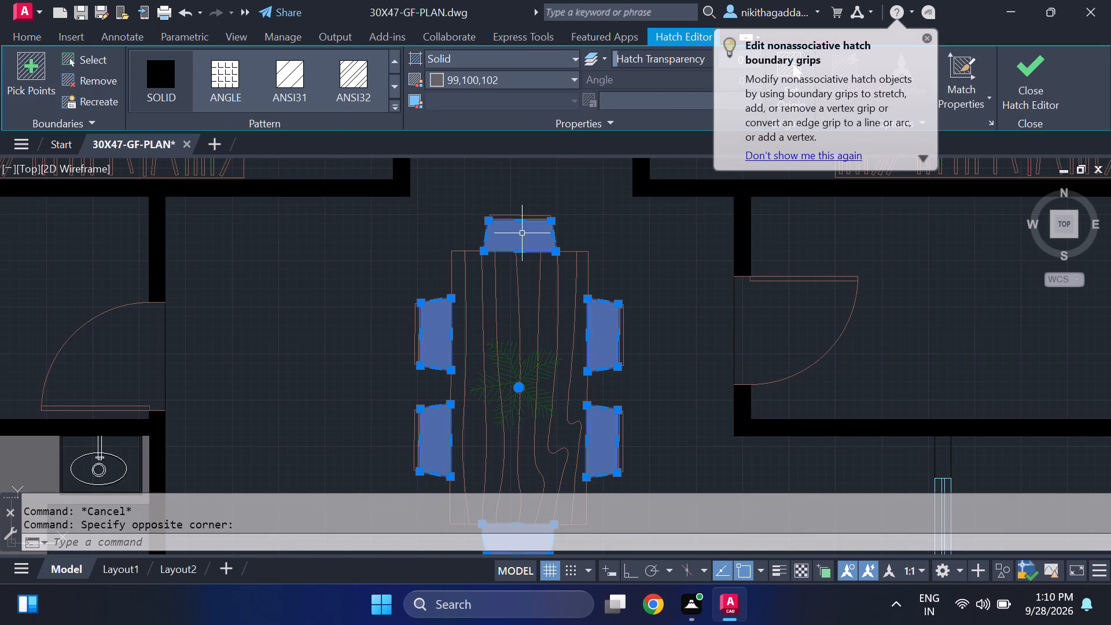
key("Delete")
Open the 30X55-HOUSE PLAN drawing from Documents and examine its dining table in model space.
scroll(541, 276, "down", 4)
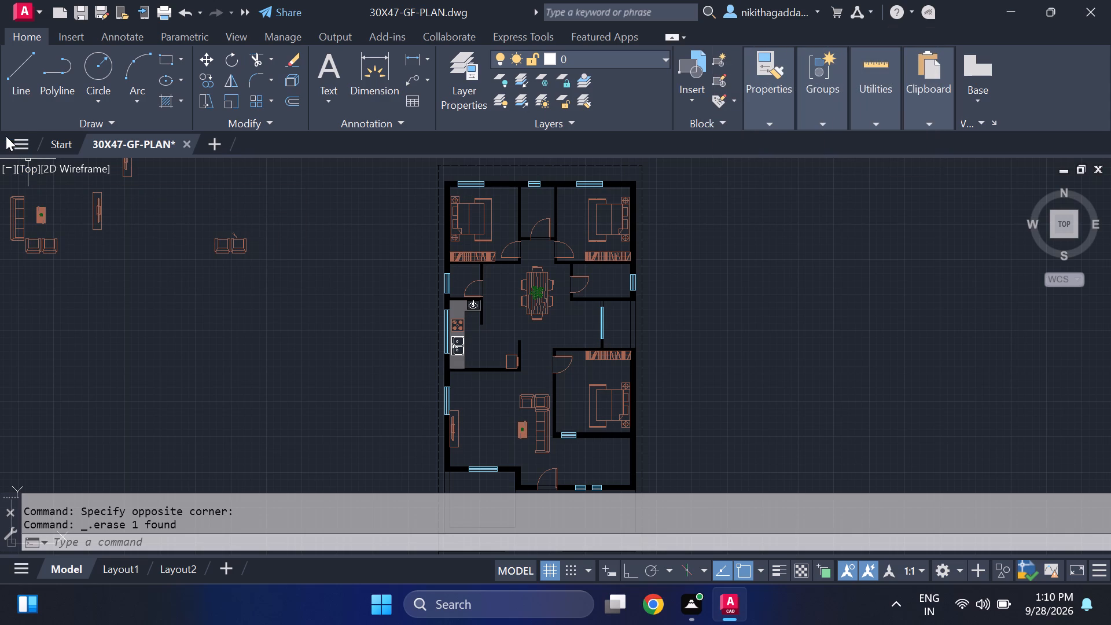
left_click(28, 139)
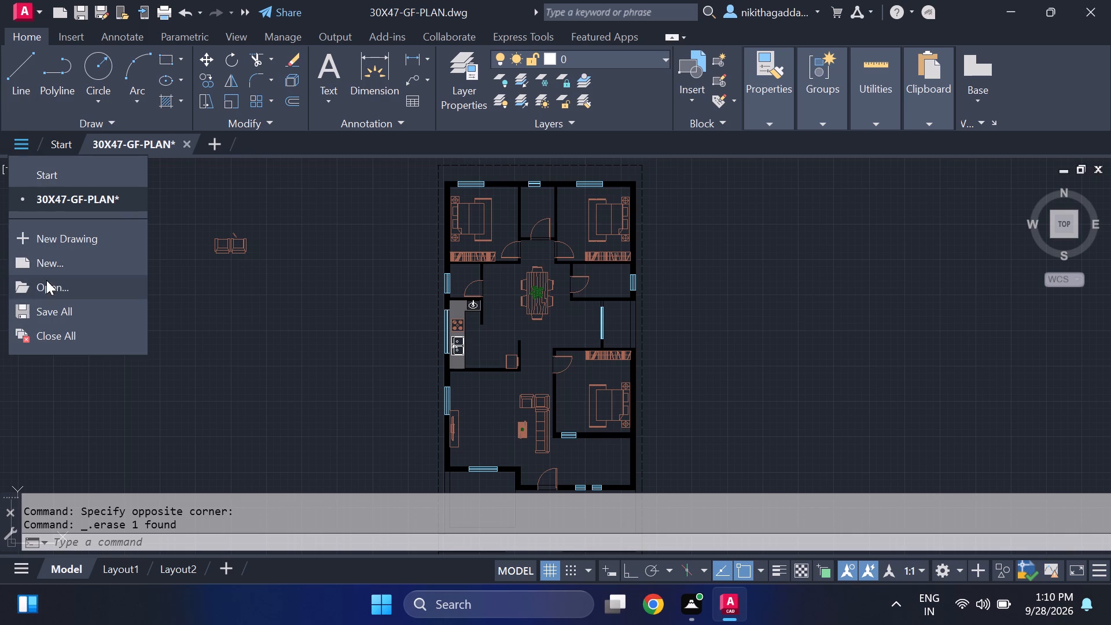
left_click(51, 283)
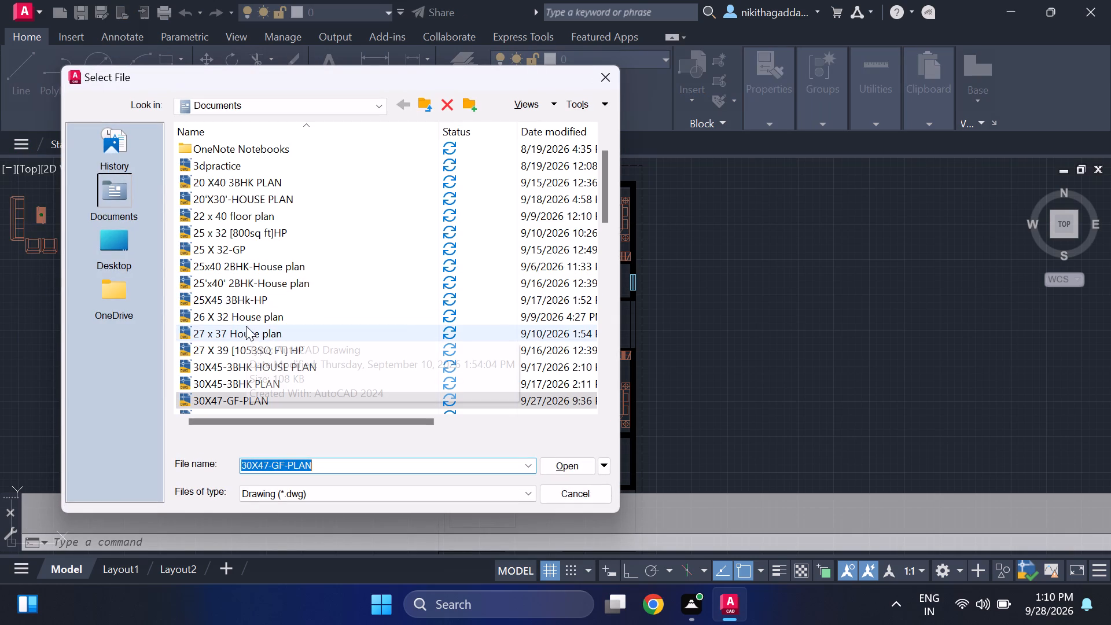
scroll(249, 333, "down", 3)
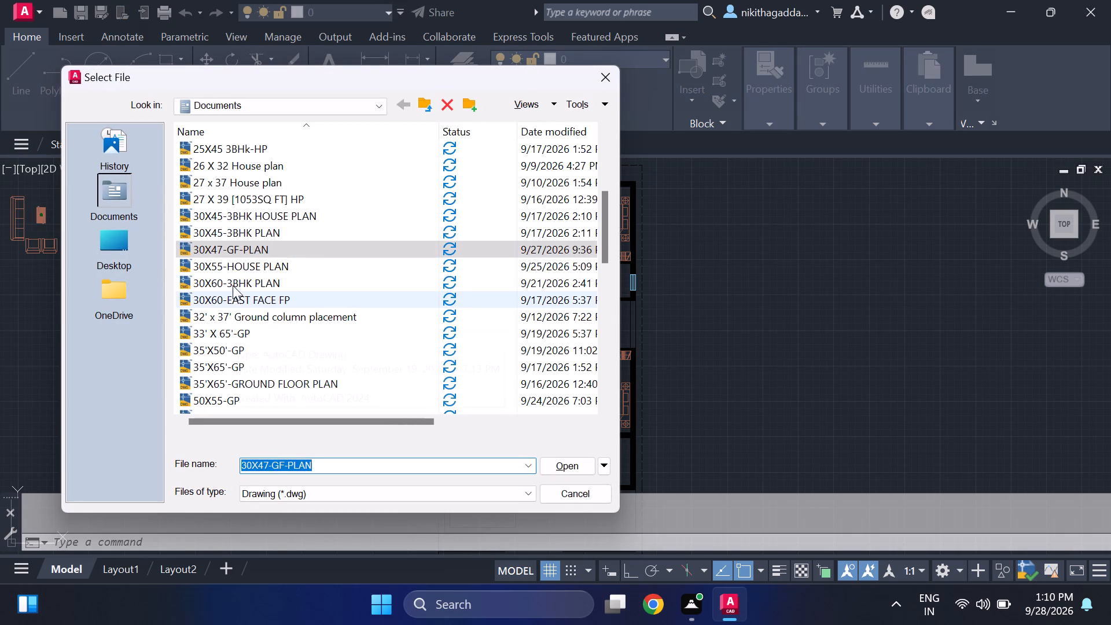
left_click(238, 267)
left_click(553, 466)
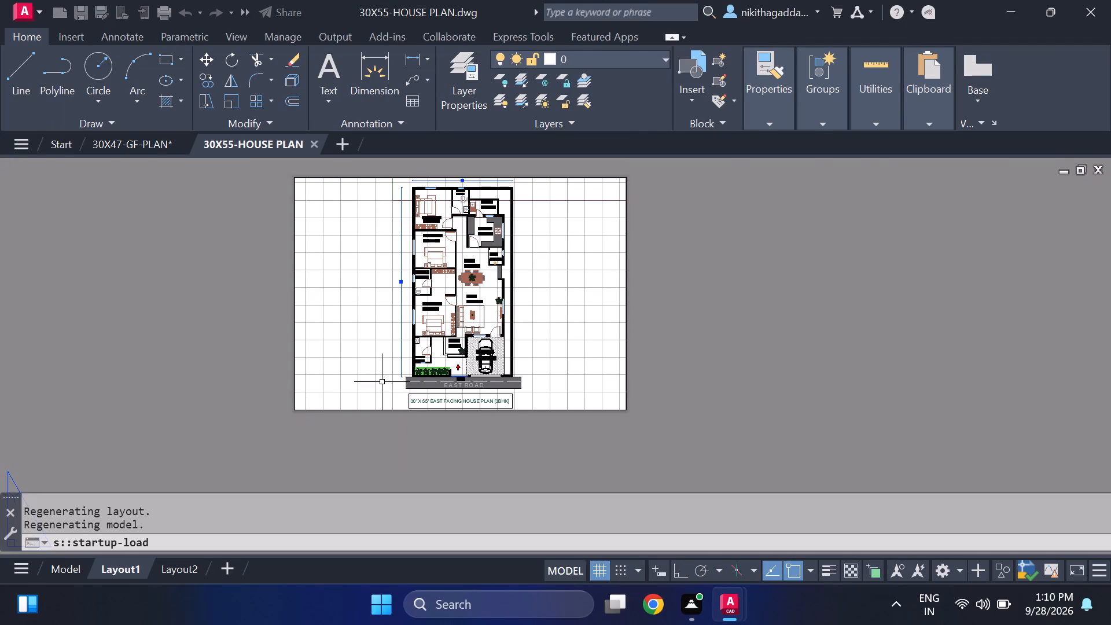
left_click(69, 573)
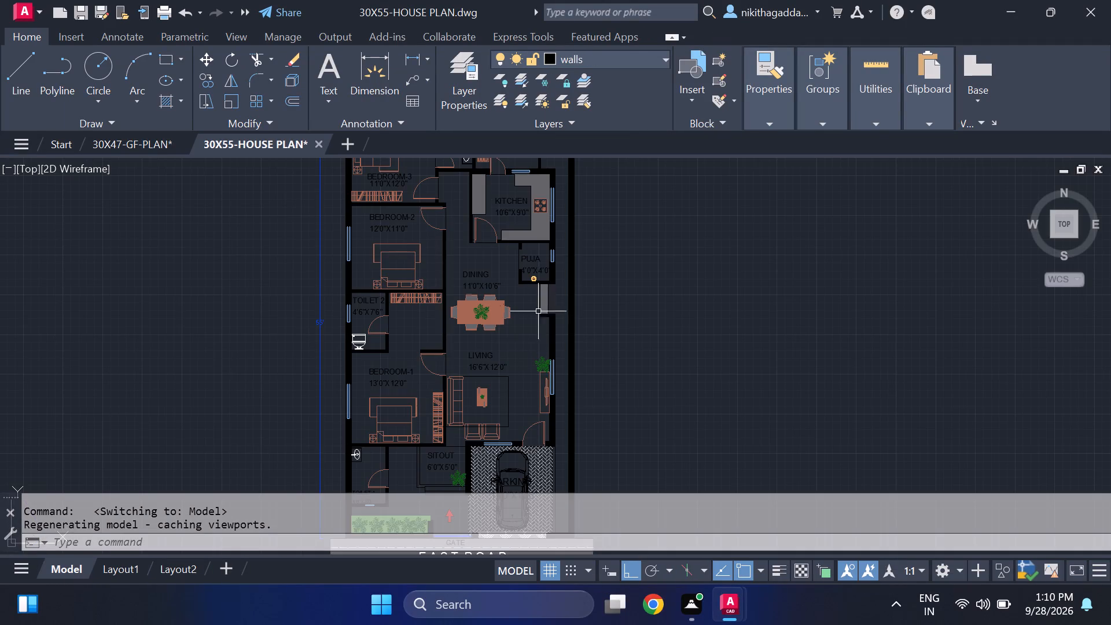
scroll(499, 311, "up", 4)
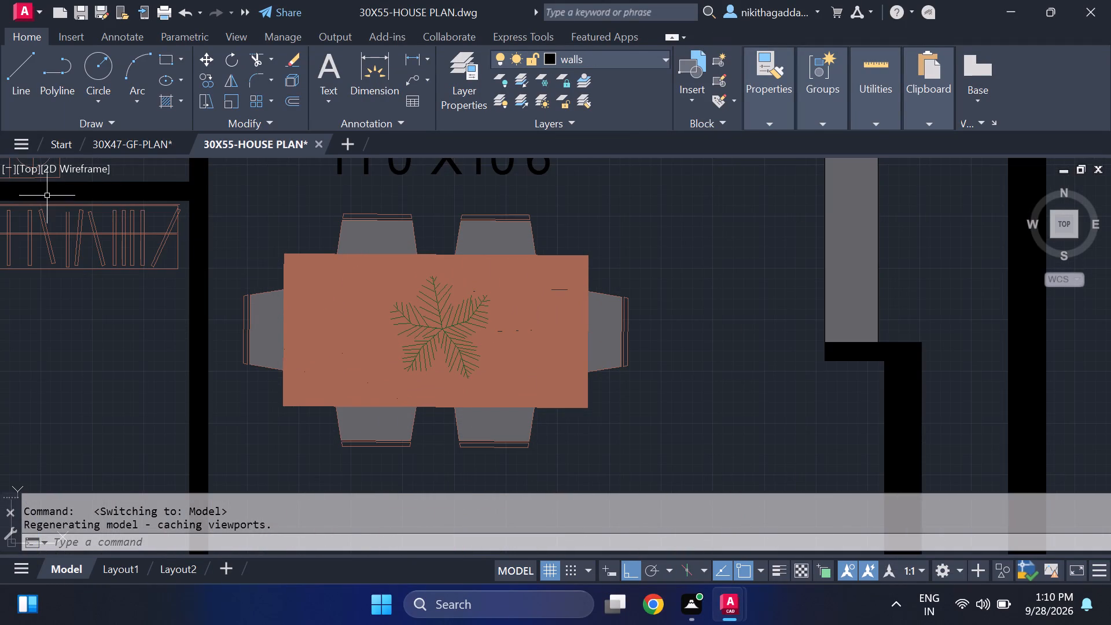
scroll(47, 195, "down", 4)
Open the GP&FF-PLAN drawing from the Documents folder.
left_click(25, 149)
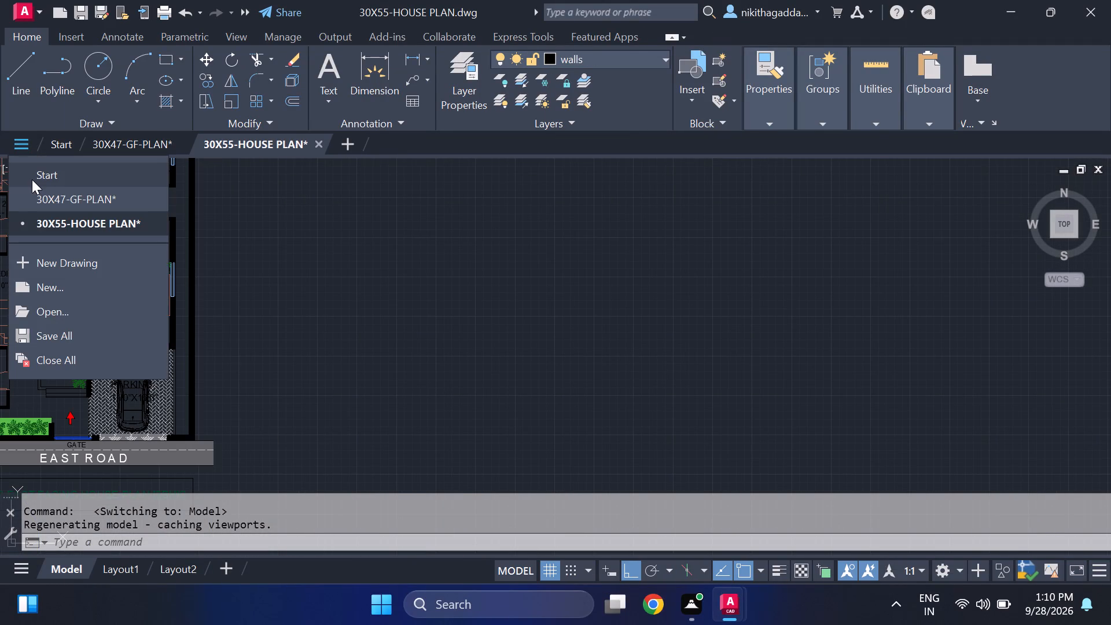
left_click(83, 305)
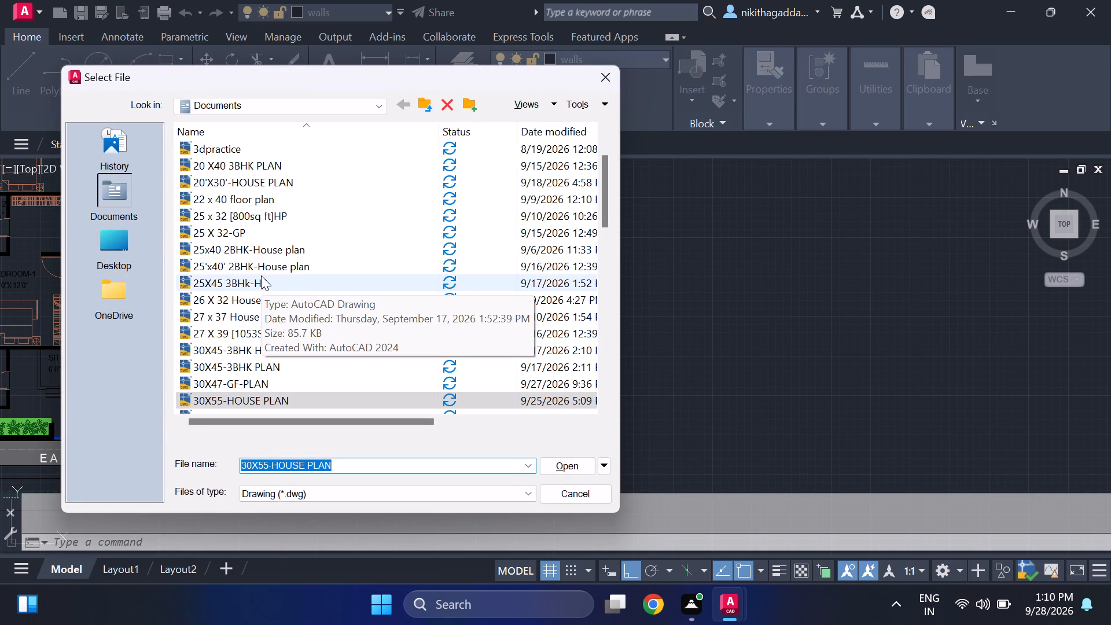
scroll(273, 258, "down", 2)
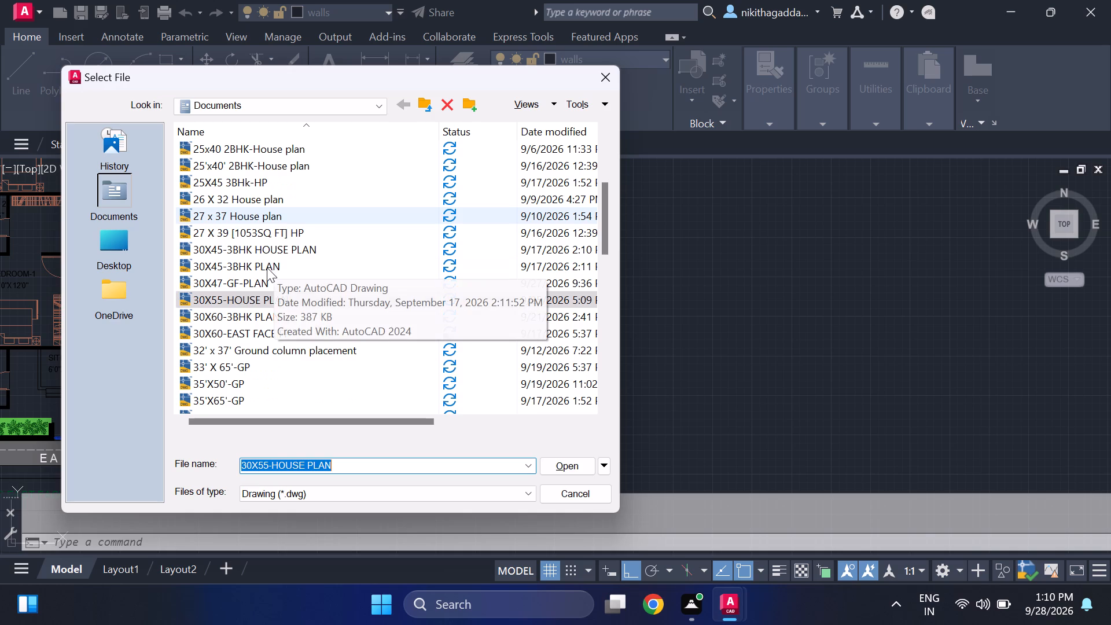
scroll(262, 270, "down", 2)
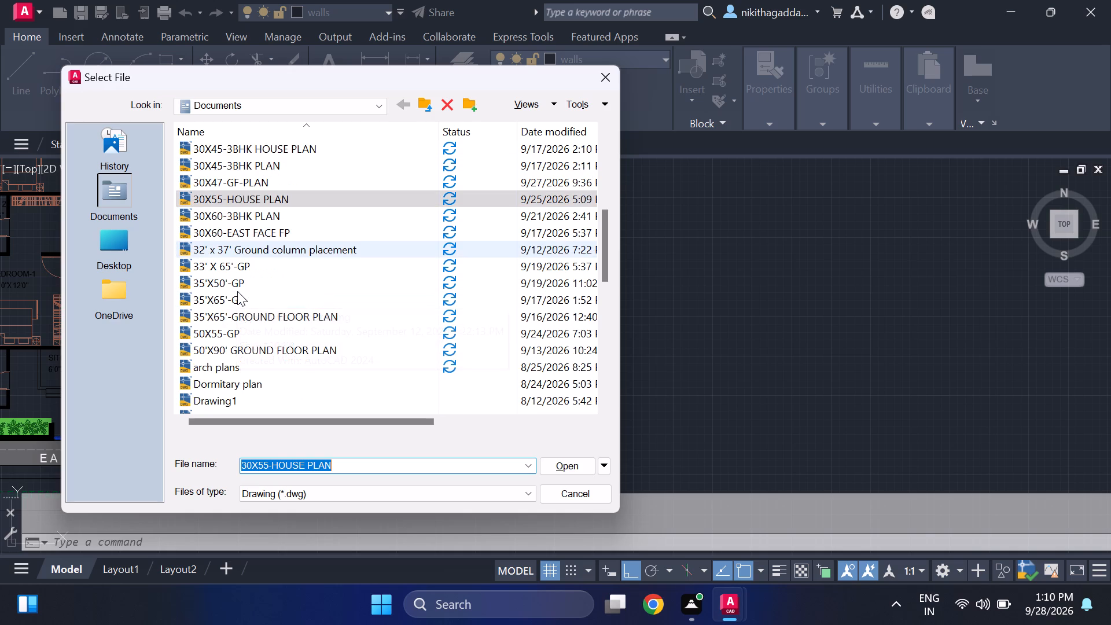
scroll(237, 291, "down", 3)
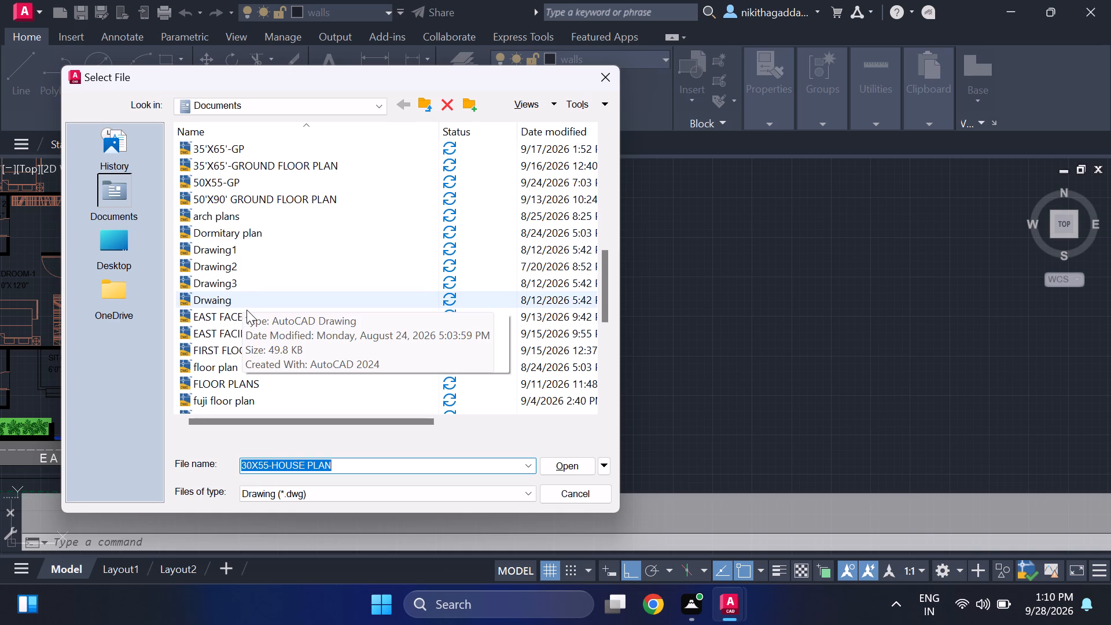
scroll(248, 307, "down", 1)
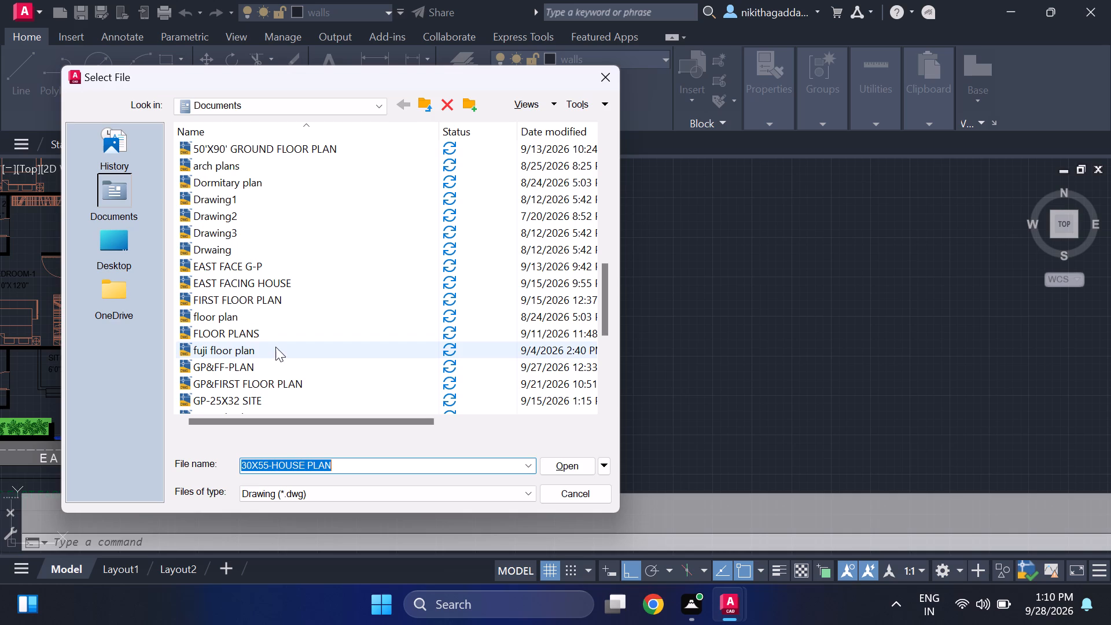
left_click(236, 370)
left_click(569, 466)
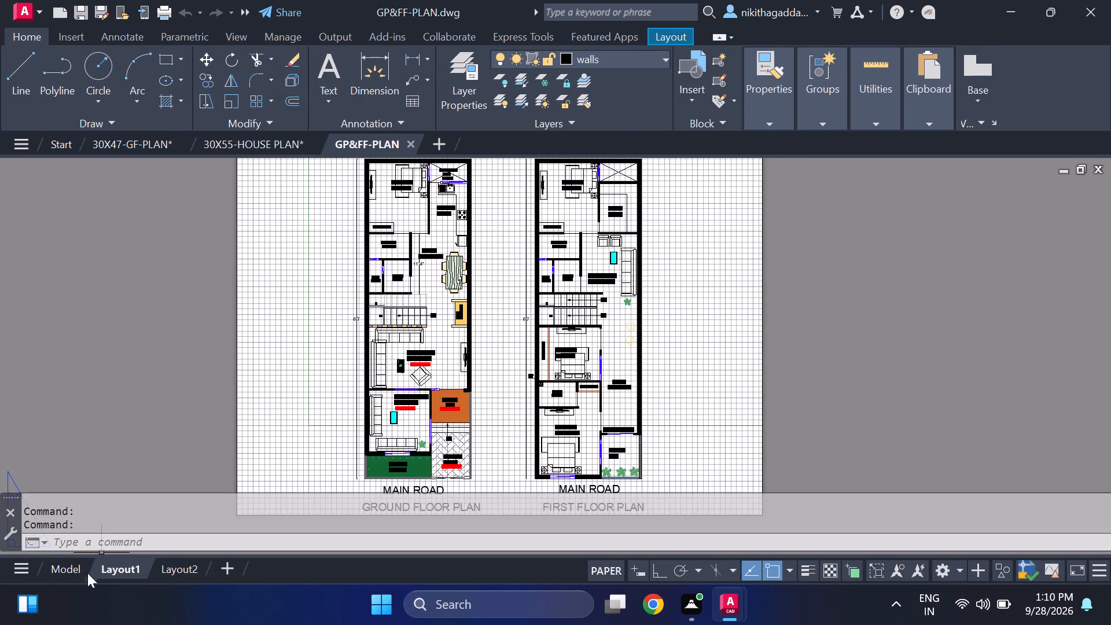
Switch the GP&FF-PLAN drawing to model space at the ground-floor dining area.
left_click(57, 572)
scroll(525, 200, "up", 2)
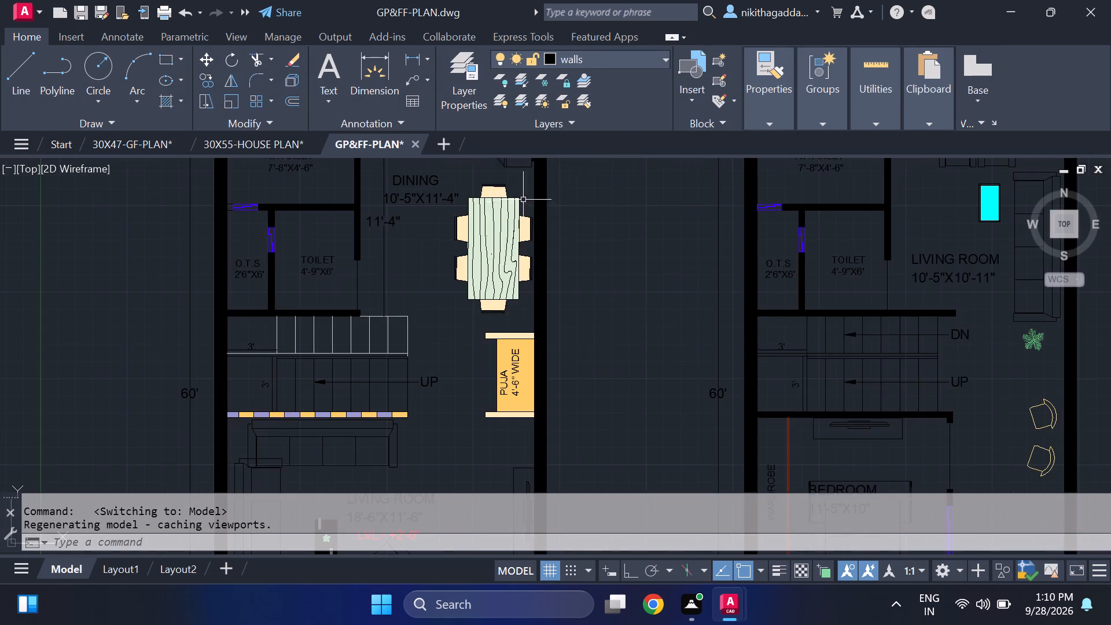
scroll(490, 181, "up", 2)
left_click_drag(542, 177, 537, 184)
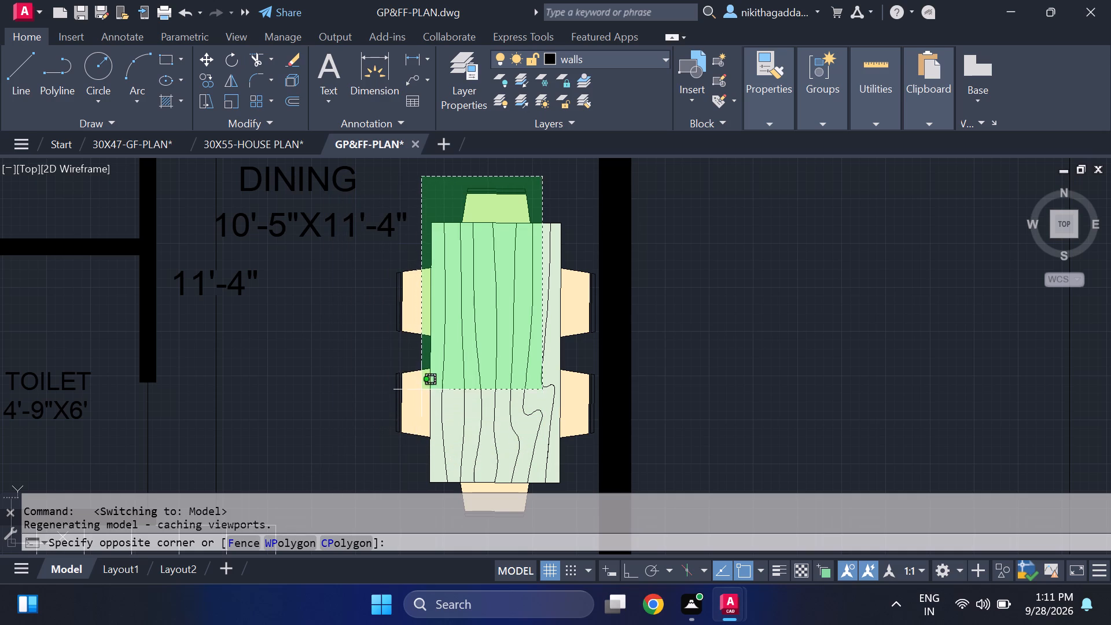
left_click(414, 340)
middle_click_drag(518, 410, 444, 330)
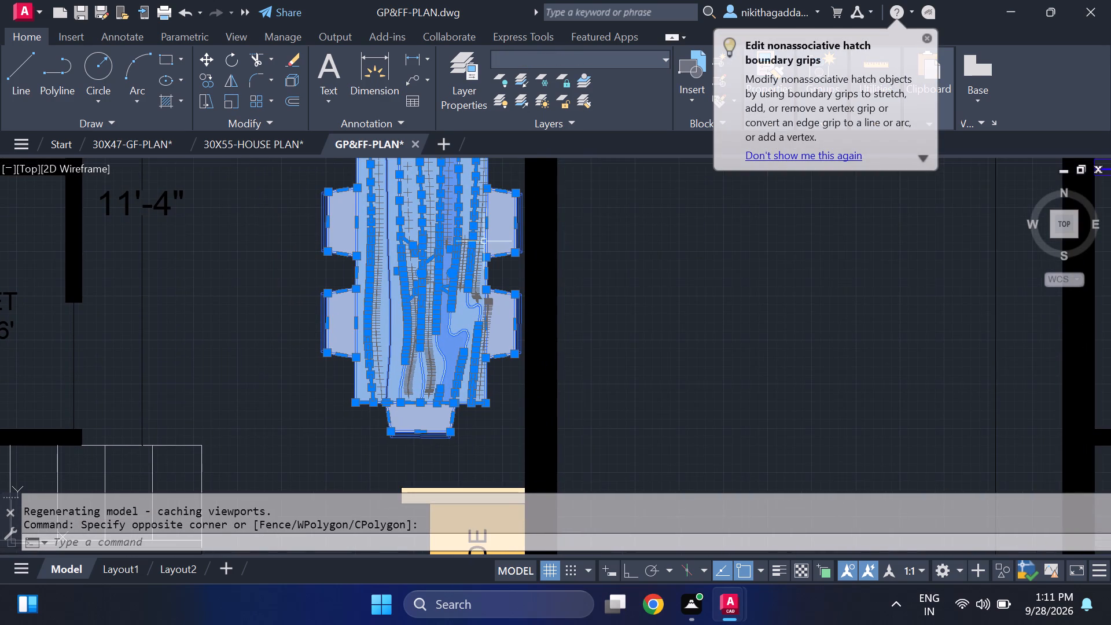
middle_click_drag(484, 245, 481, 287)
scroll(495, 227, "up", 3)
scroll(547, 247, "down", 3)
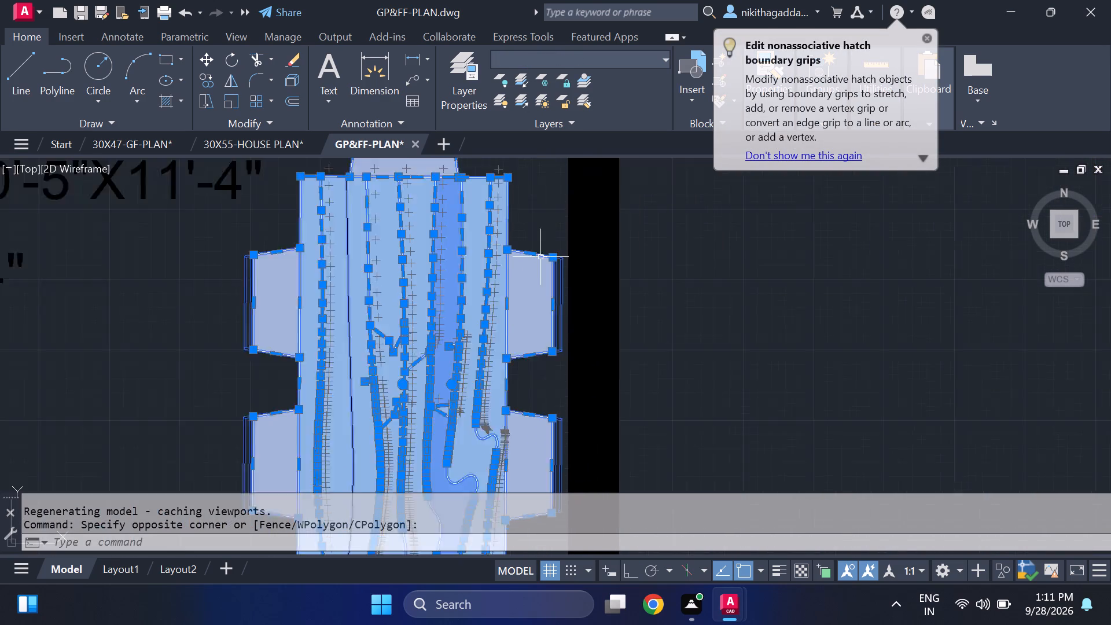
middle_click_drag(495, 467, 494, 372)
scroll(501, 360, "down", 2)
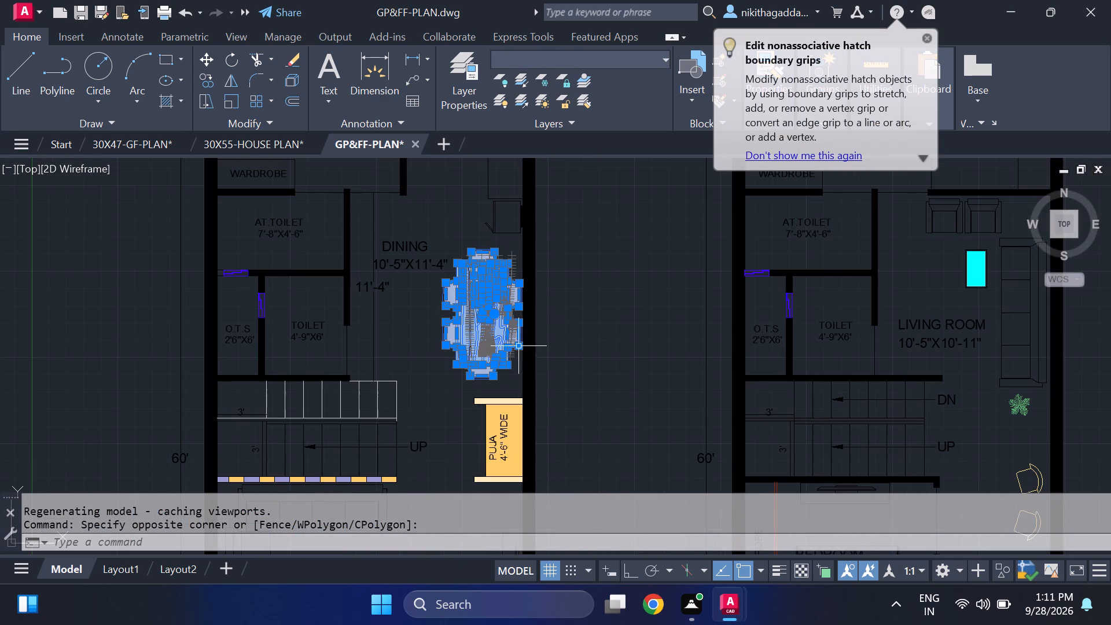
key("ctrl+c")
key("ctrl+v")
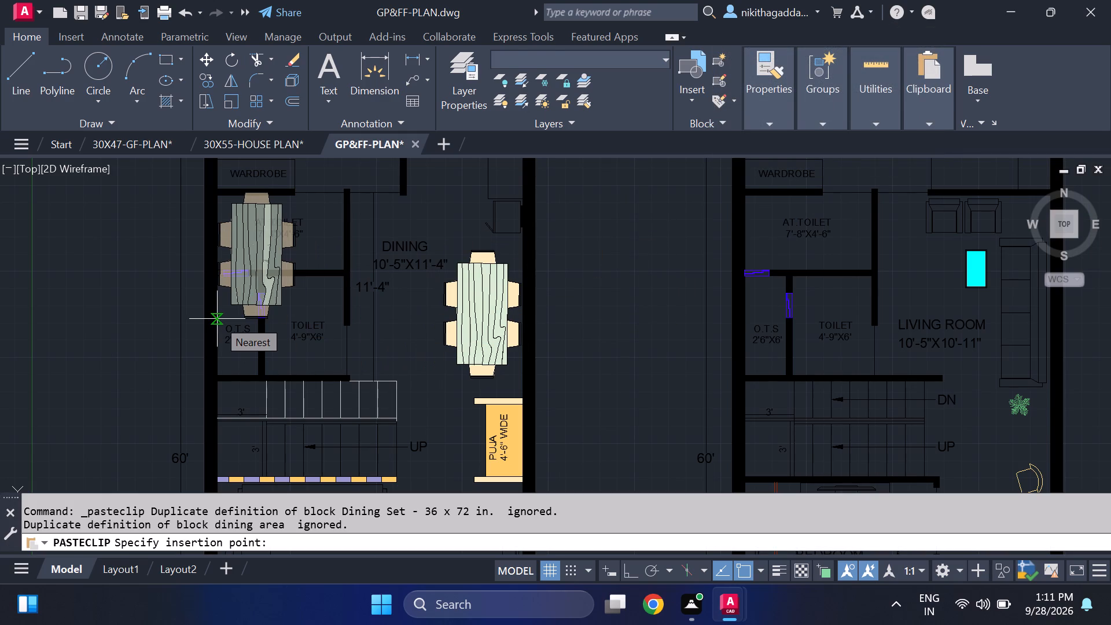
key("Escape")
Copy the coloured six-chair dining set from GP&FF-PLAN into 30X47-GF-PLAN, placing it in the empty space outside the house plan.
scroll(491, 244, "up", 1)
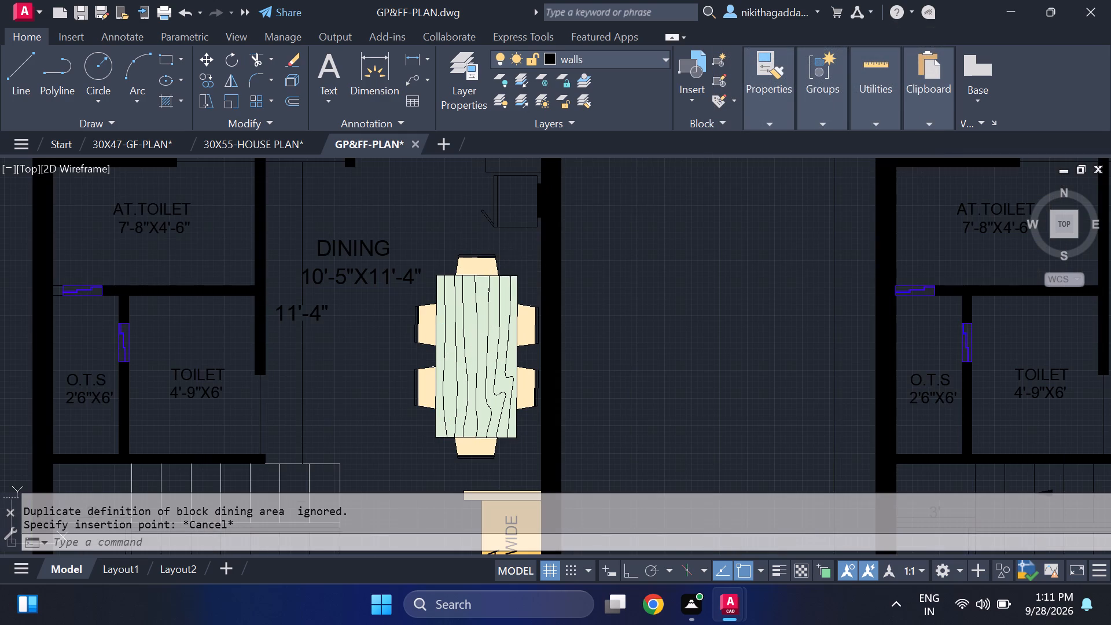
left_click(510, 258)
left_click(428, 452)
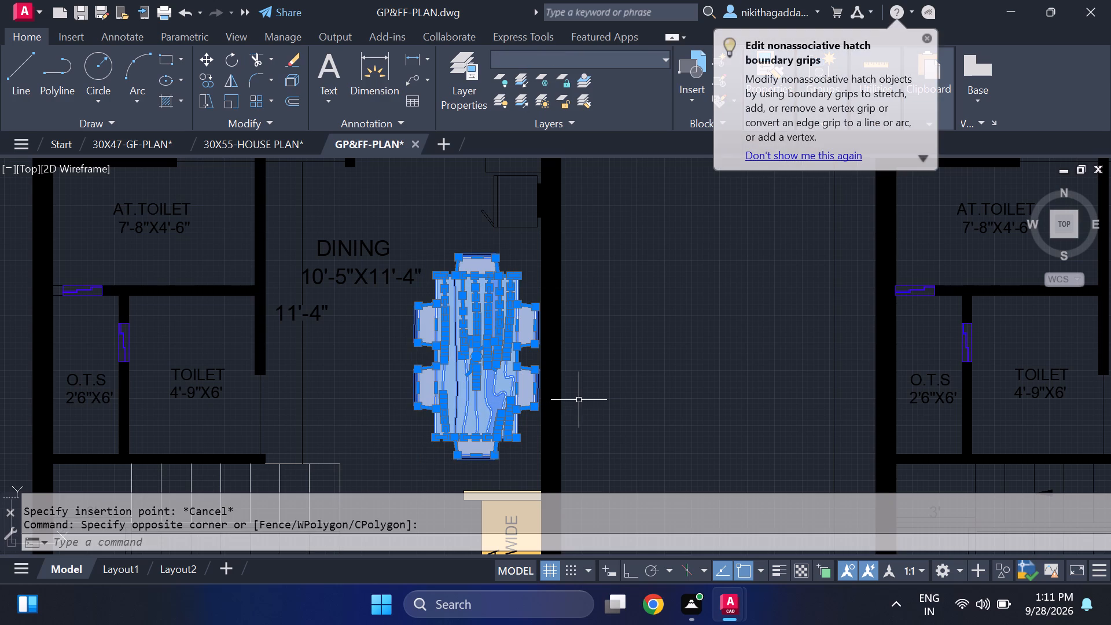
key("ctrl+c")
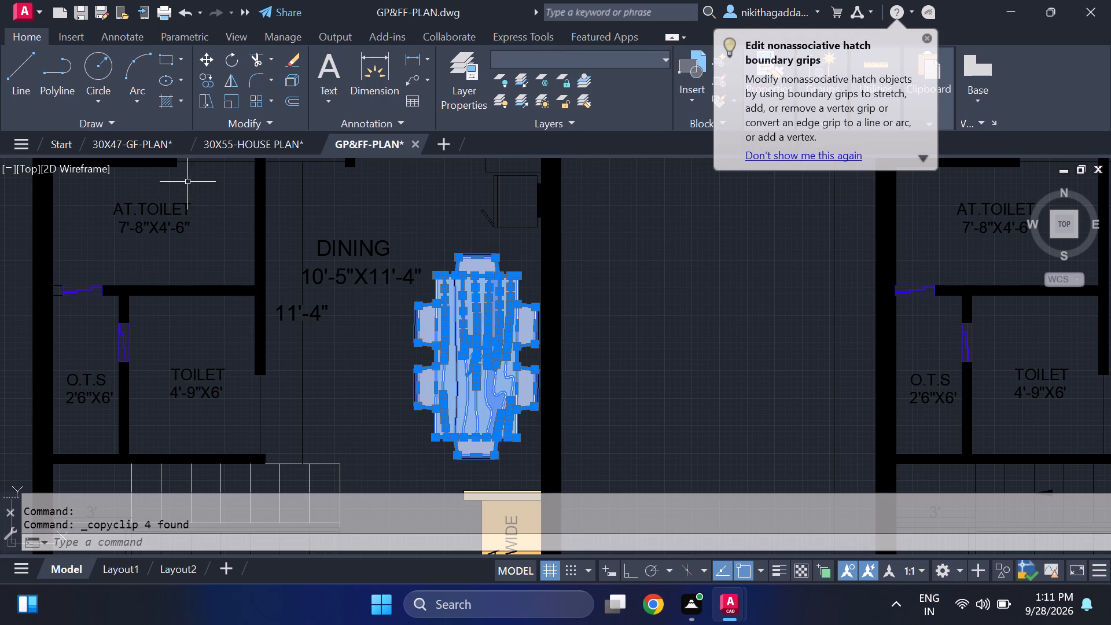
left_click(115, 142)
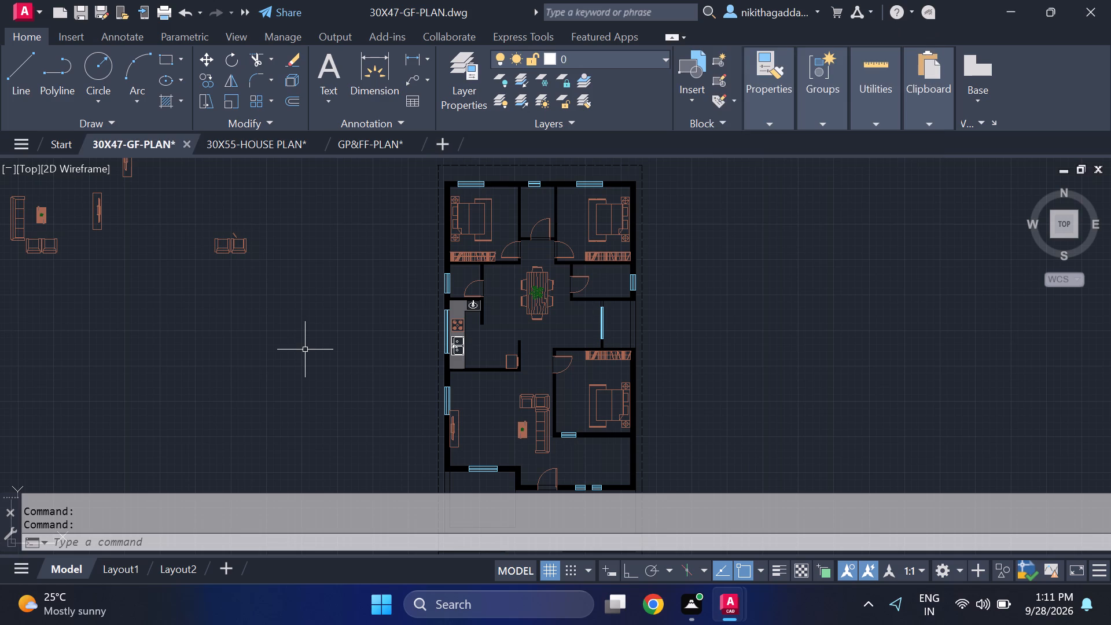
key("ctrl+v")
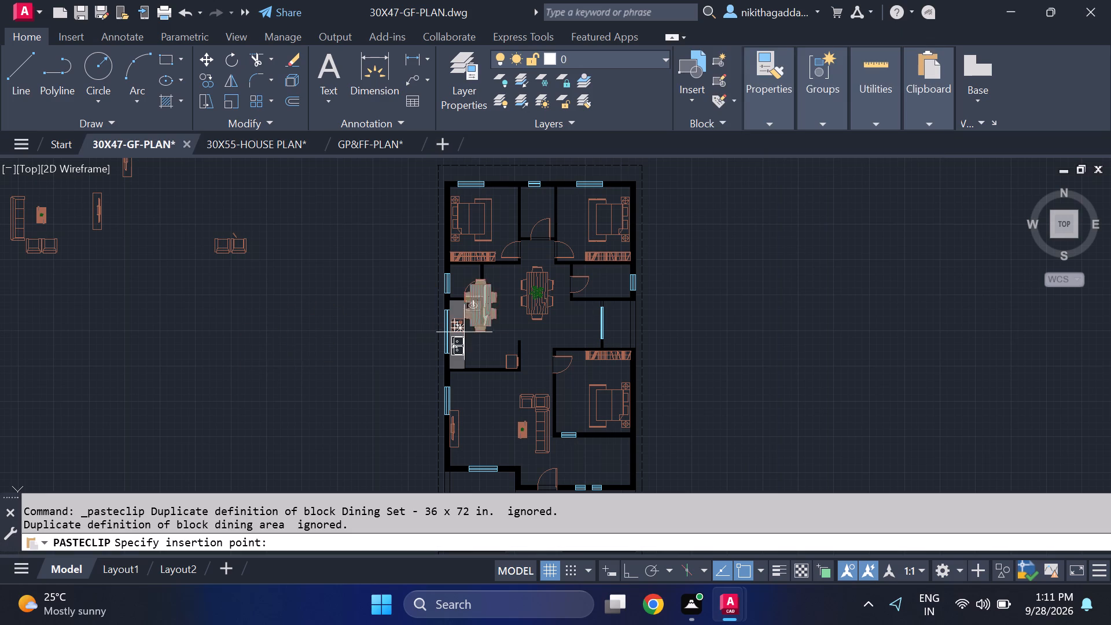
left_click(277, 386)
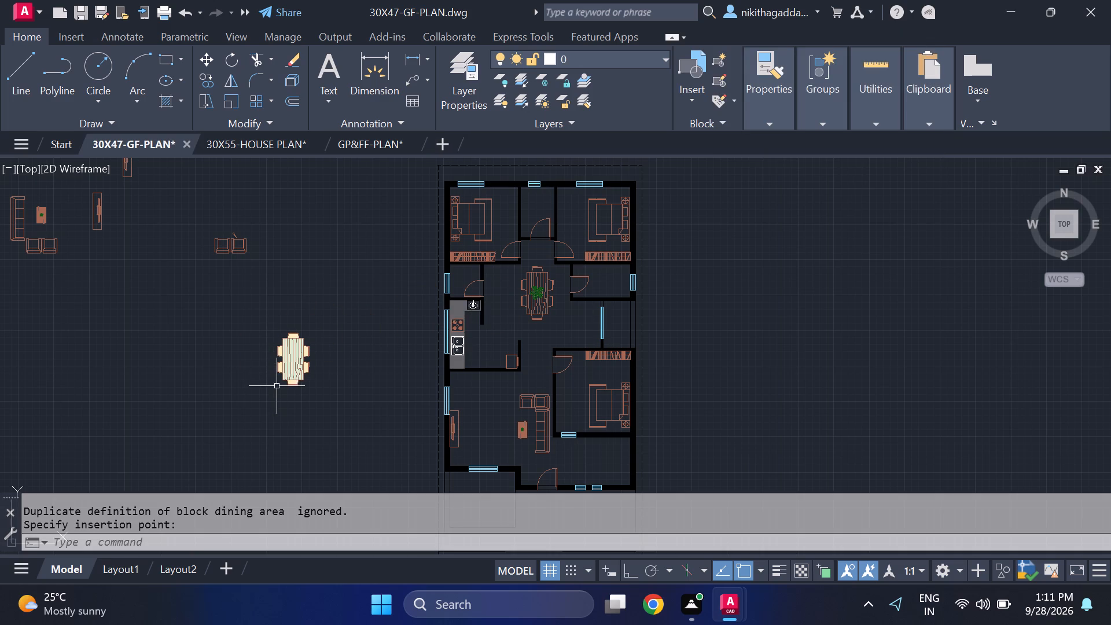
Move the plant from the old dining table onto the centre of the pasted dining table.
scroll(274, 380, "up", 3)
scroll(423, 336, "down", 3)
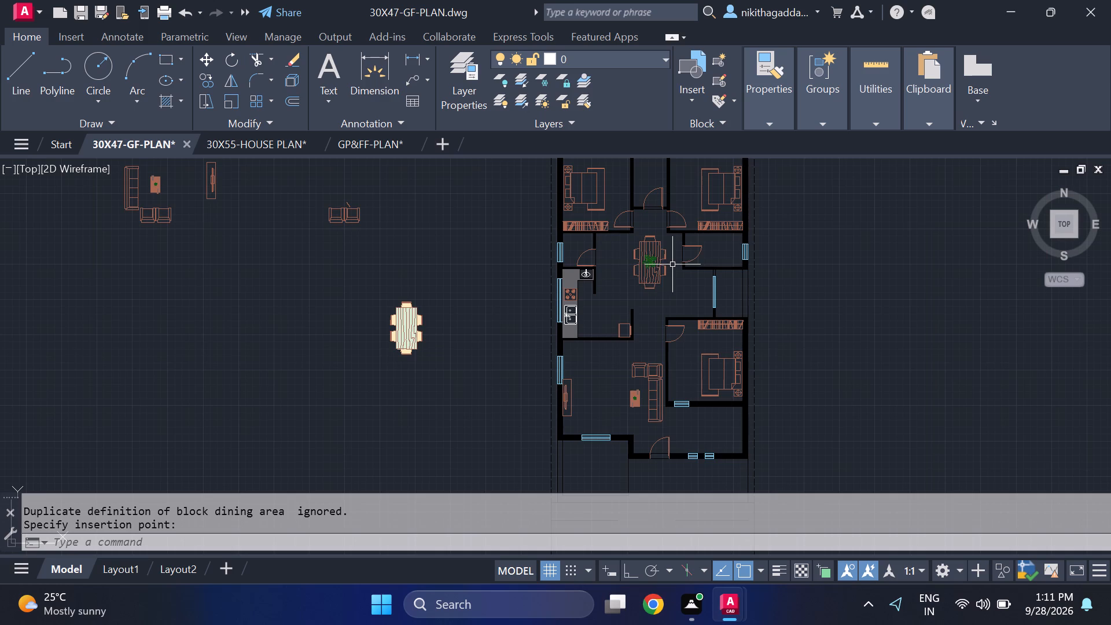
scroll(660, 264, "up", 4)
left_click(596, 244)
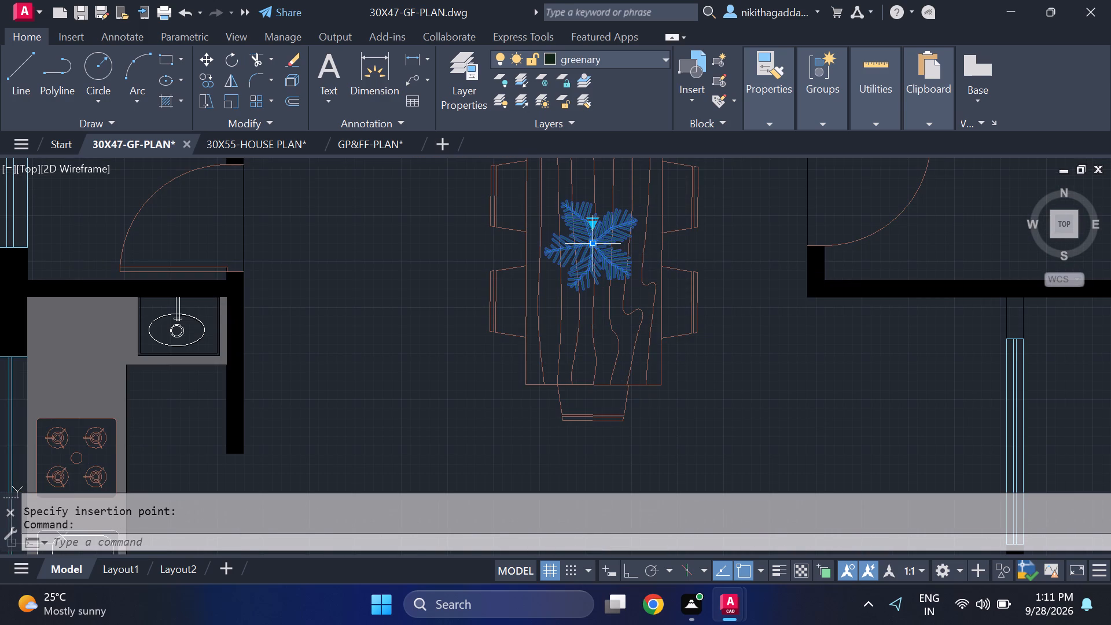
key("m")
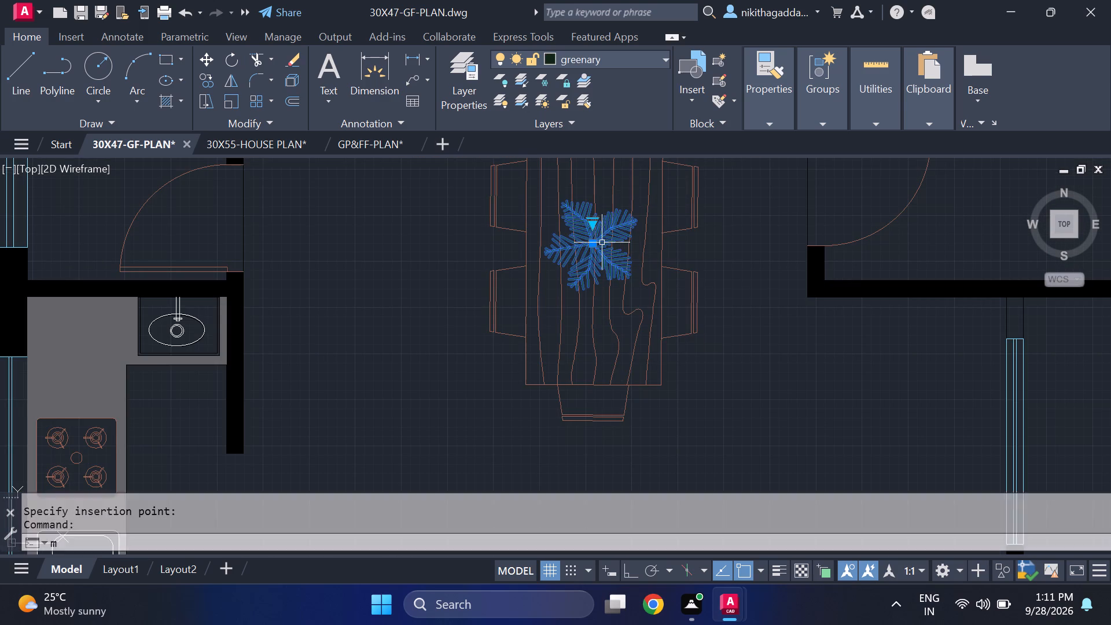
key("Return")
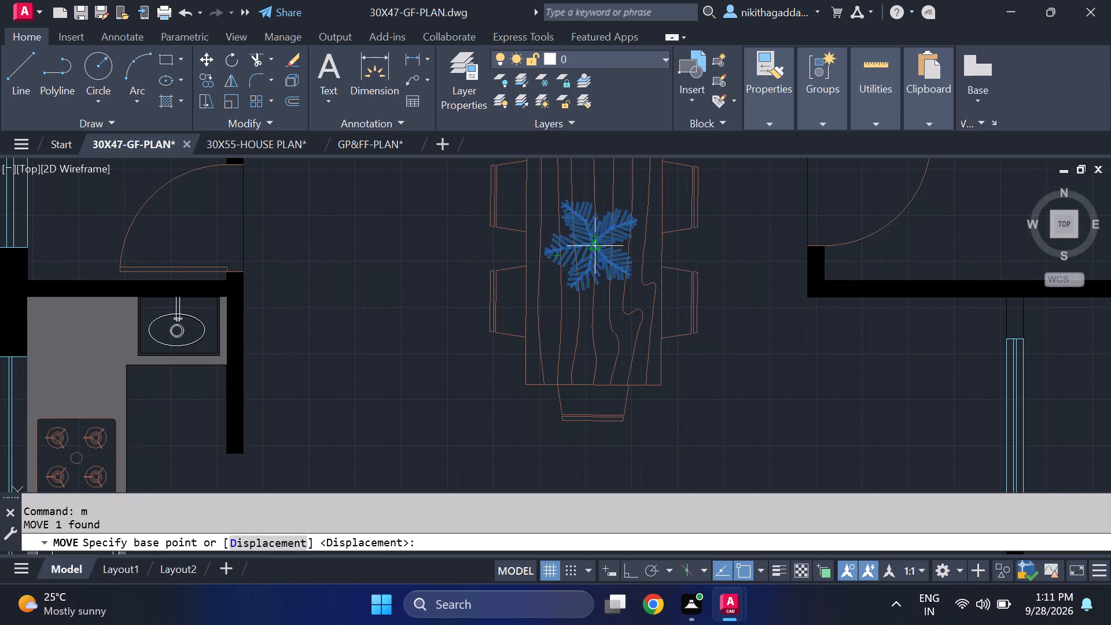
left_click(591, 248)
scroll(208, 365, "down", 3)
middle_click_drag(322, 337, 626, 238)
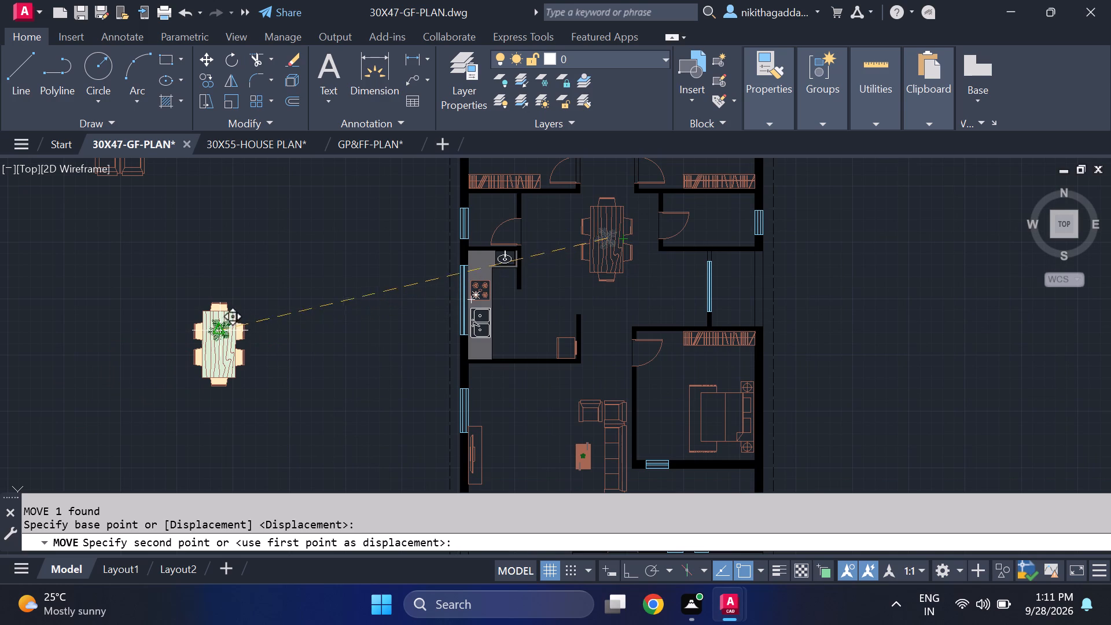
scroll(211, 343, "up", 2)
left_click(230, 347)
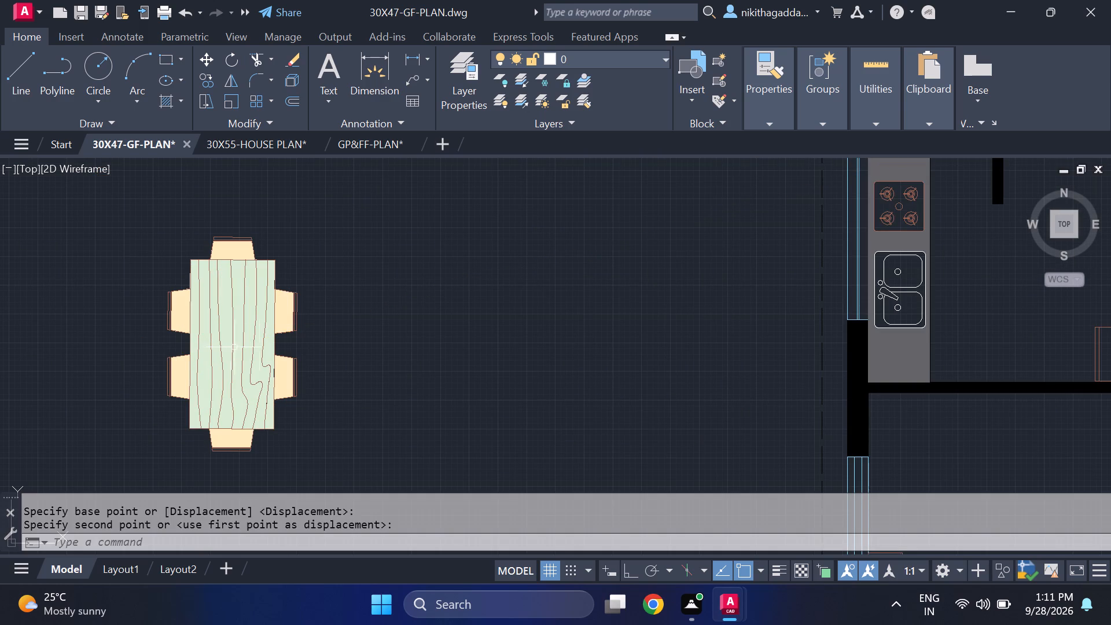
Erase the old uncoloured dining set from the plan's dining area.
scroll(239, 334, "up", 3)
scroll(239, 334, "down", 4)
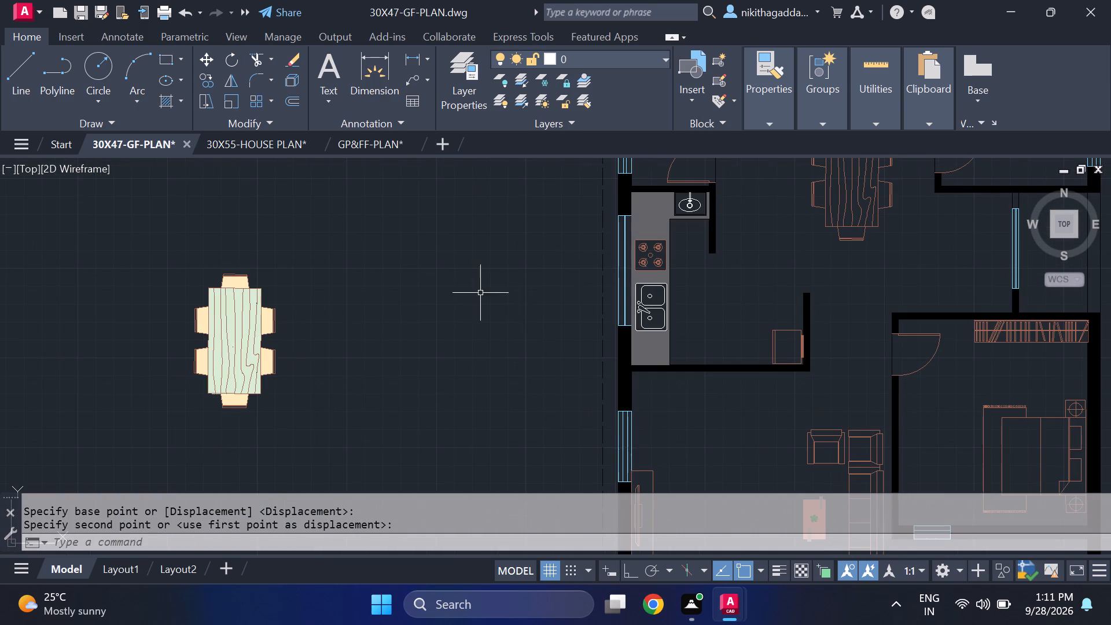
left_click_drag(908, 195, 894, 197)
left_click(819, 229)
key("Delete")
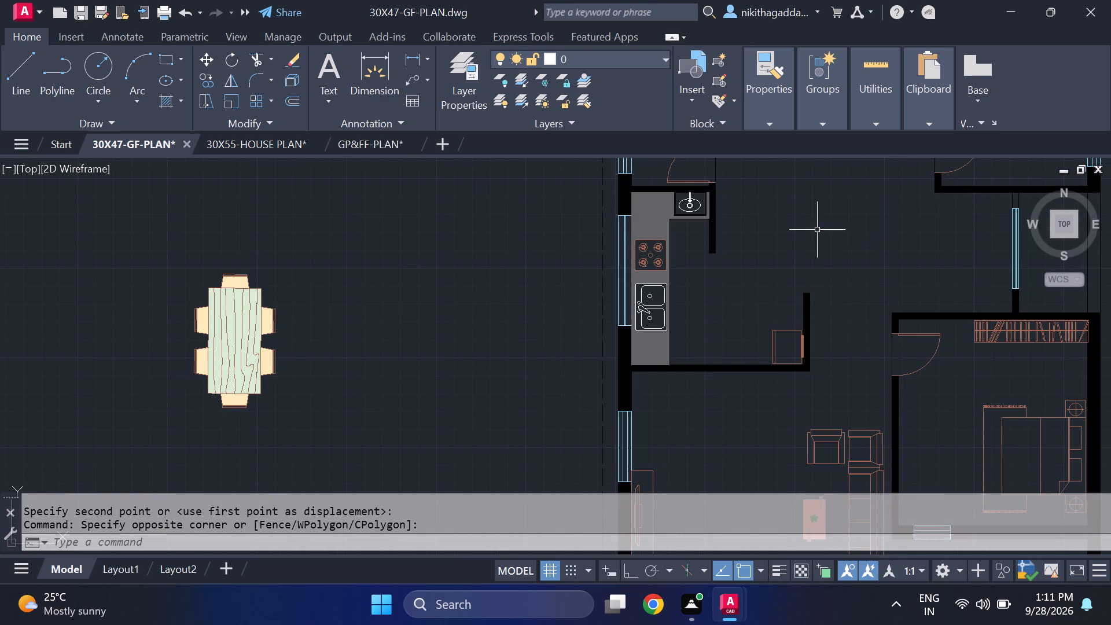
Move the coloured dining set together with its plant into the dining area between the kitchen and the toilet.
scroll(214, 329, "up", 2)
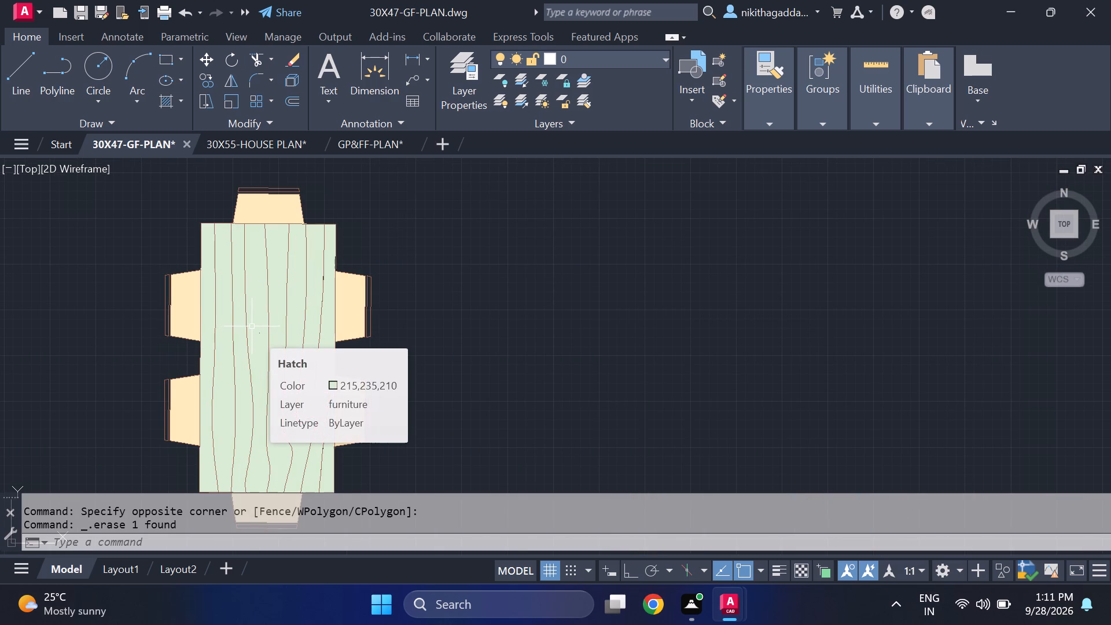
scroll(358, 279, "down", 3)
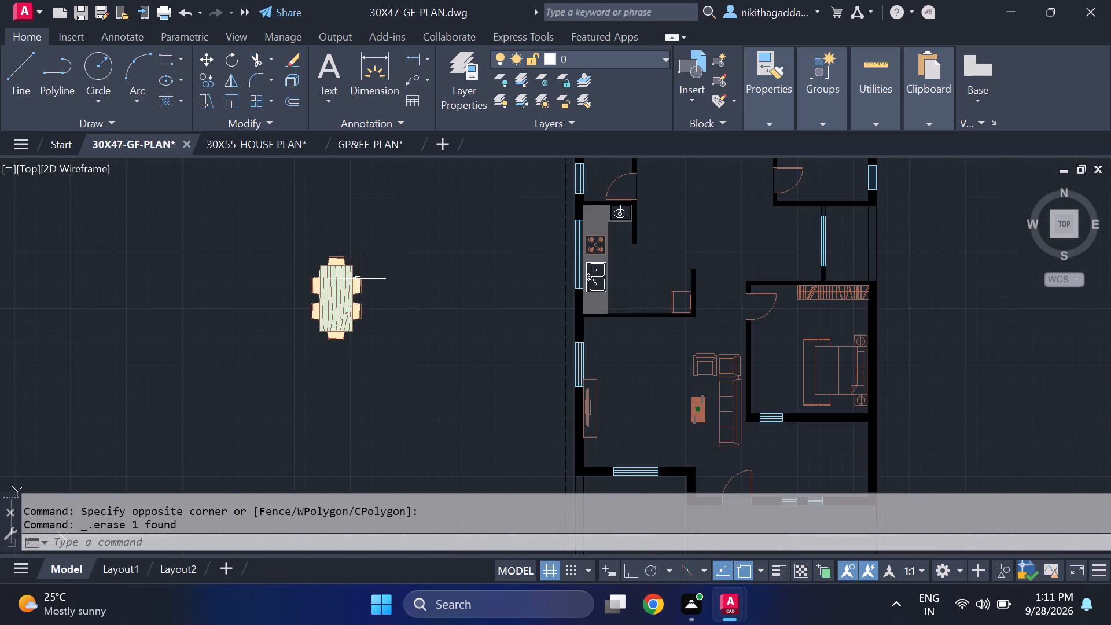
left_click_drag(370, 243, 369, 251)
left_click(165, 420)
key("m")
key("Return")
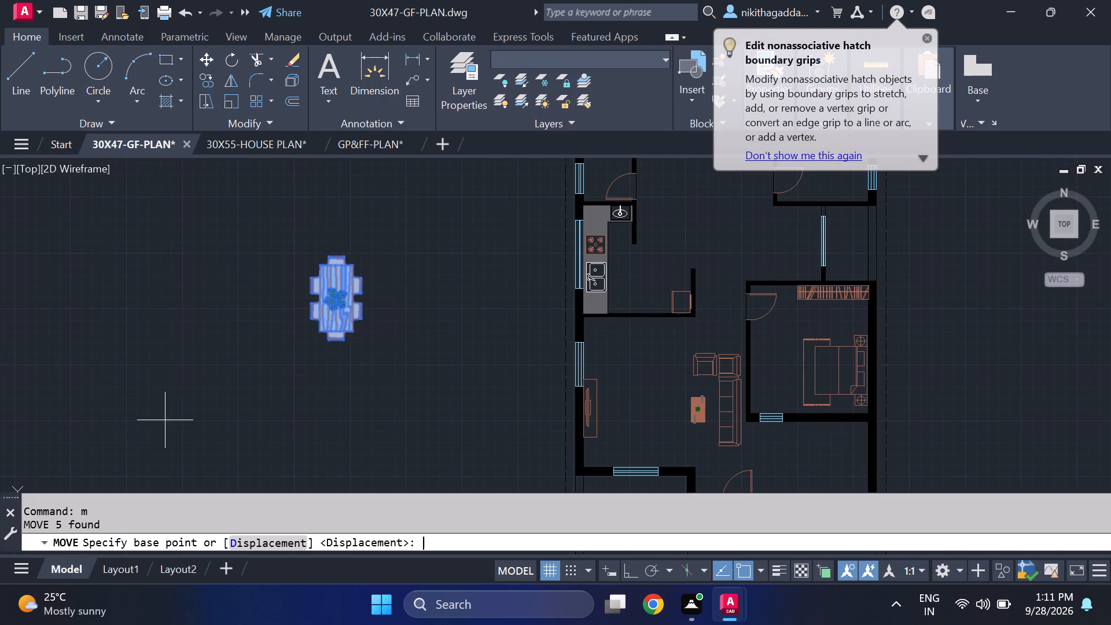
left_click(336, 298)
middle_click_drag(687, 356, 522, 480)
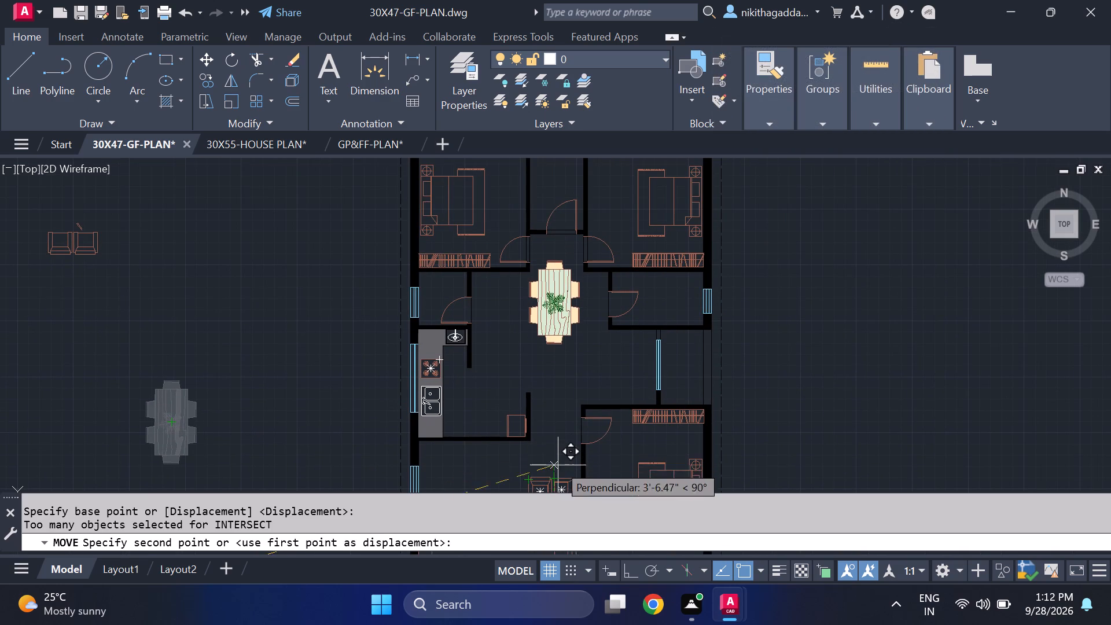
middle_click_drag(549, 445, 490, 351)
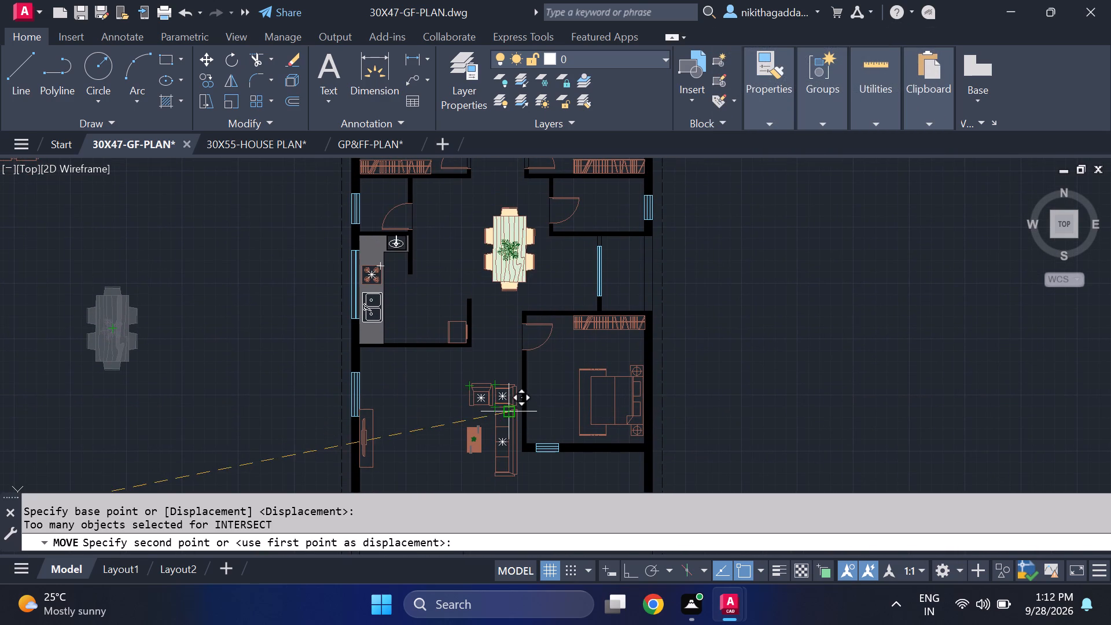
left_click(500, 392)
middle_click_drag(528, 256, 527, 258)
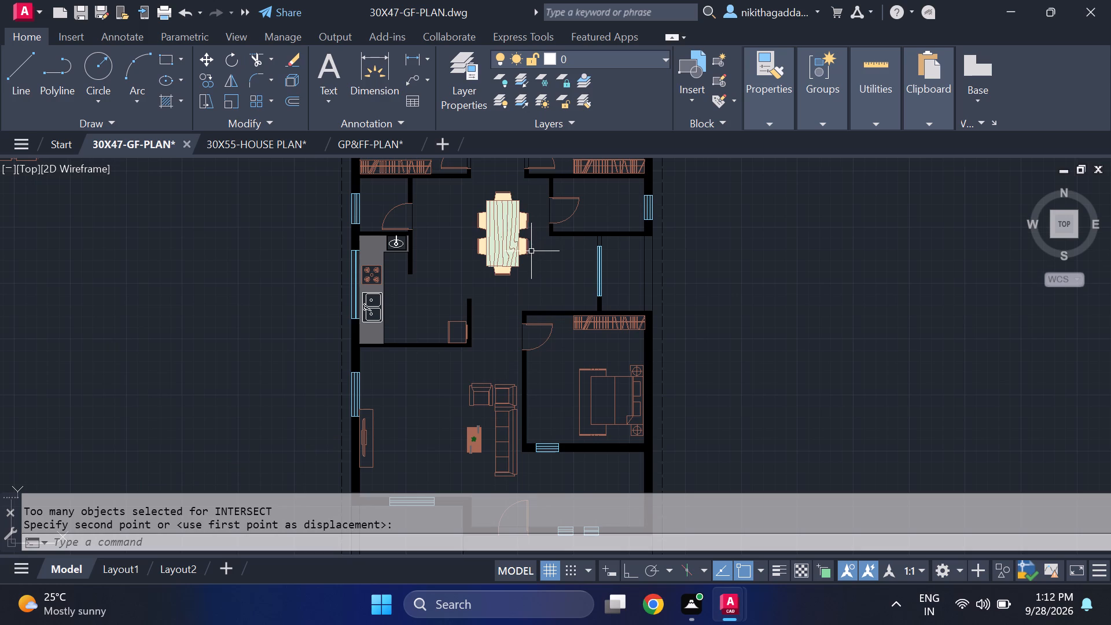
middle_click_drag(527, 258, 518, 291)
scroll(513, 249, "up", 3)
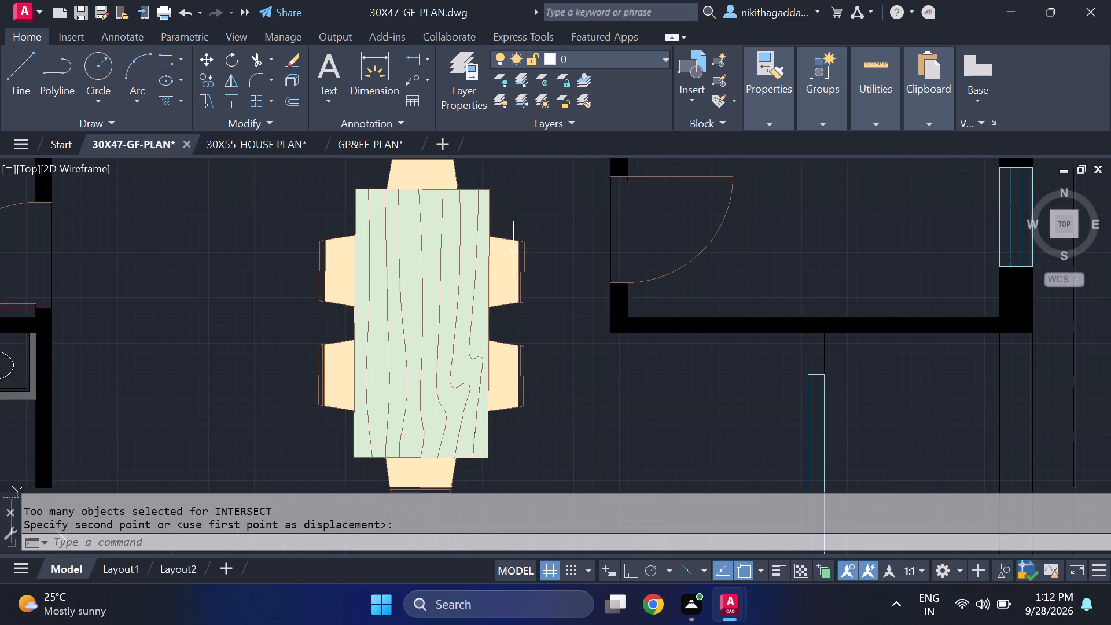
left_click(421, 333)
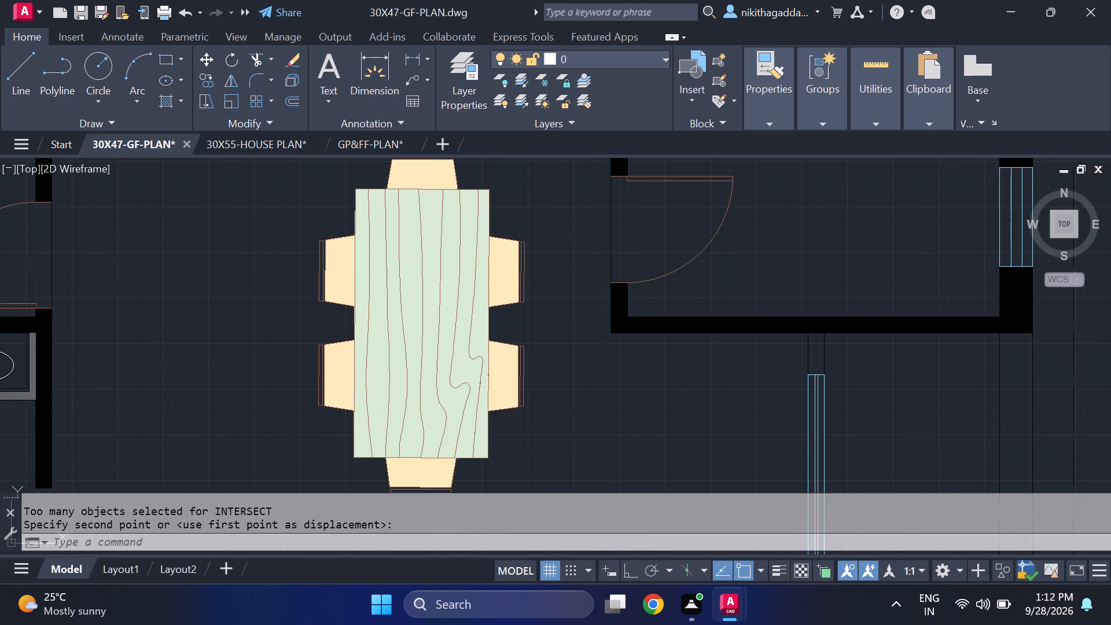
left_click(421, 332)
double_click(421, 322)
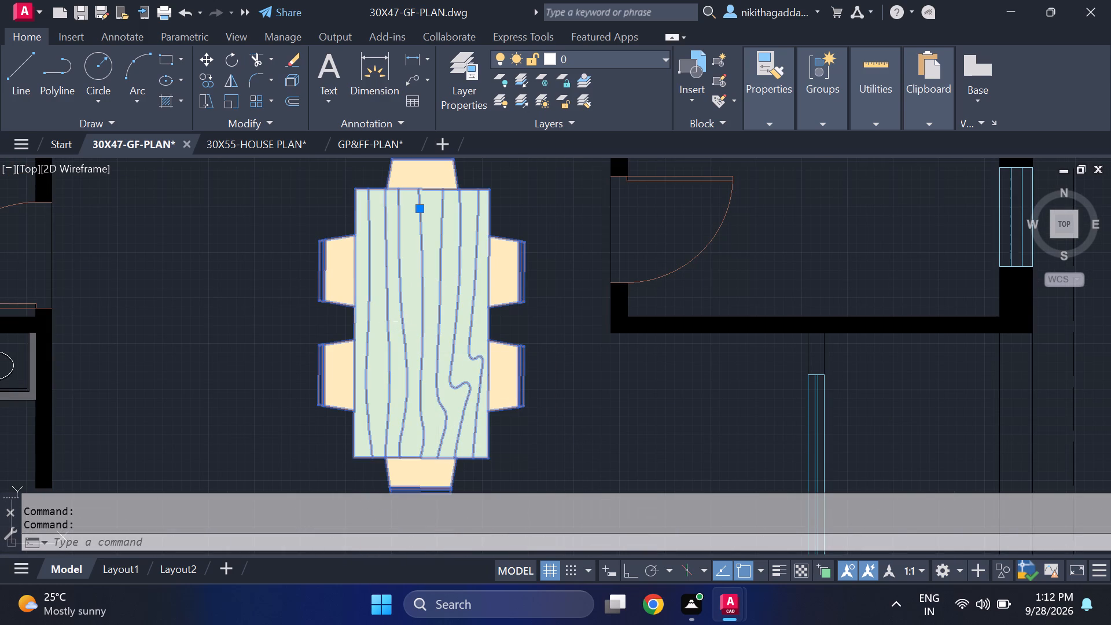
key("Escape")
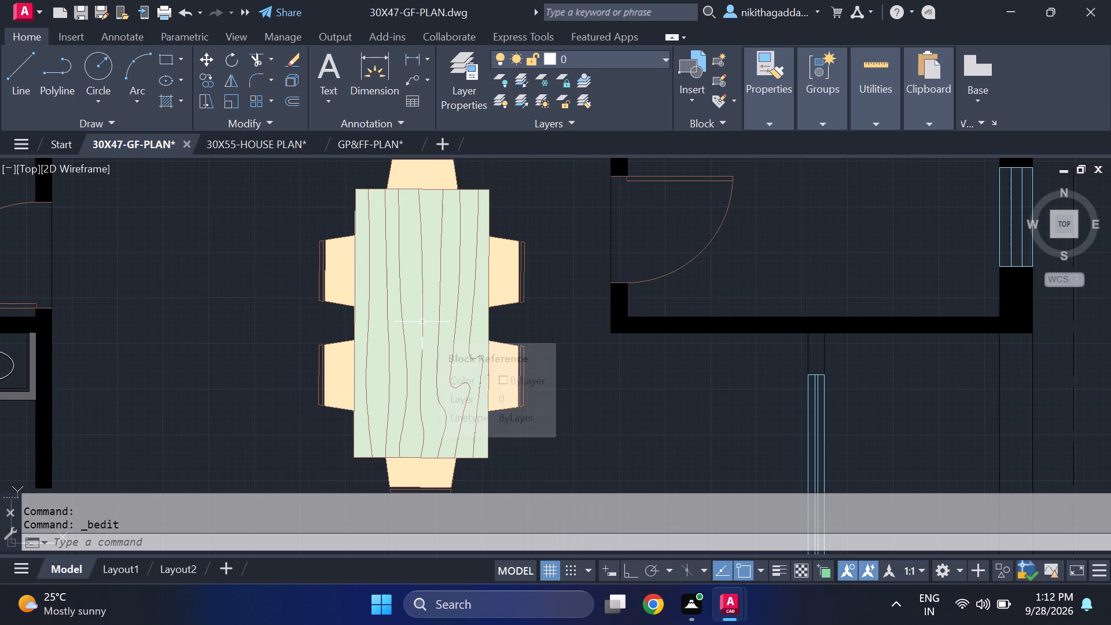
Insert the Trees - Imperial block from the architectural tool palette beside the dining table.
type("tp")
key("Return")
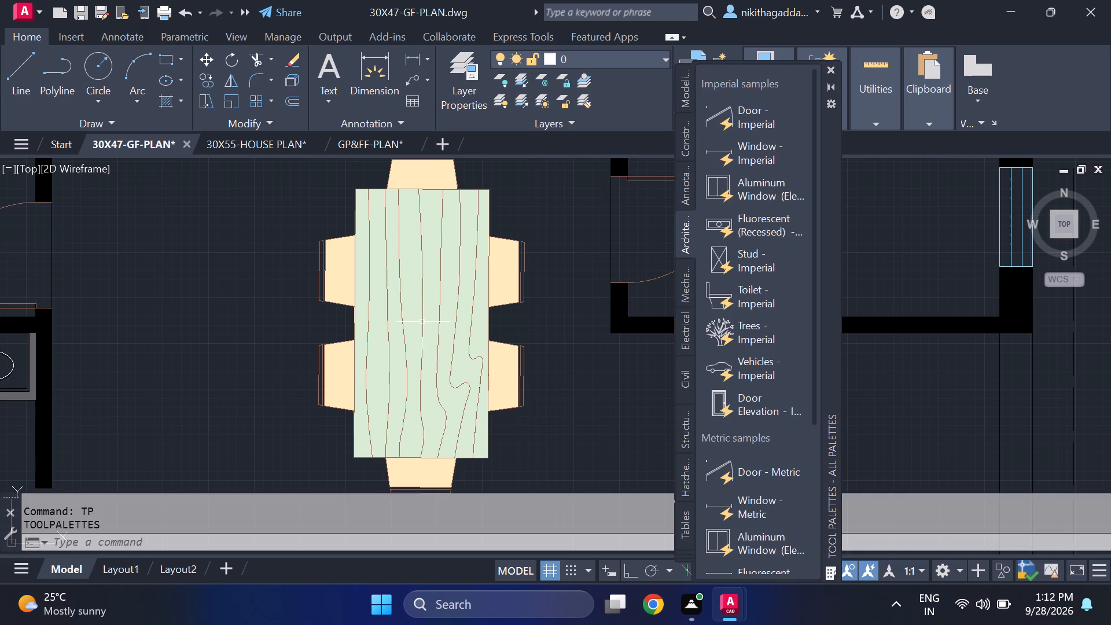
left_click_drag(751, 339, 278, 376)
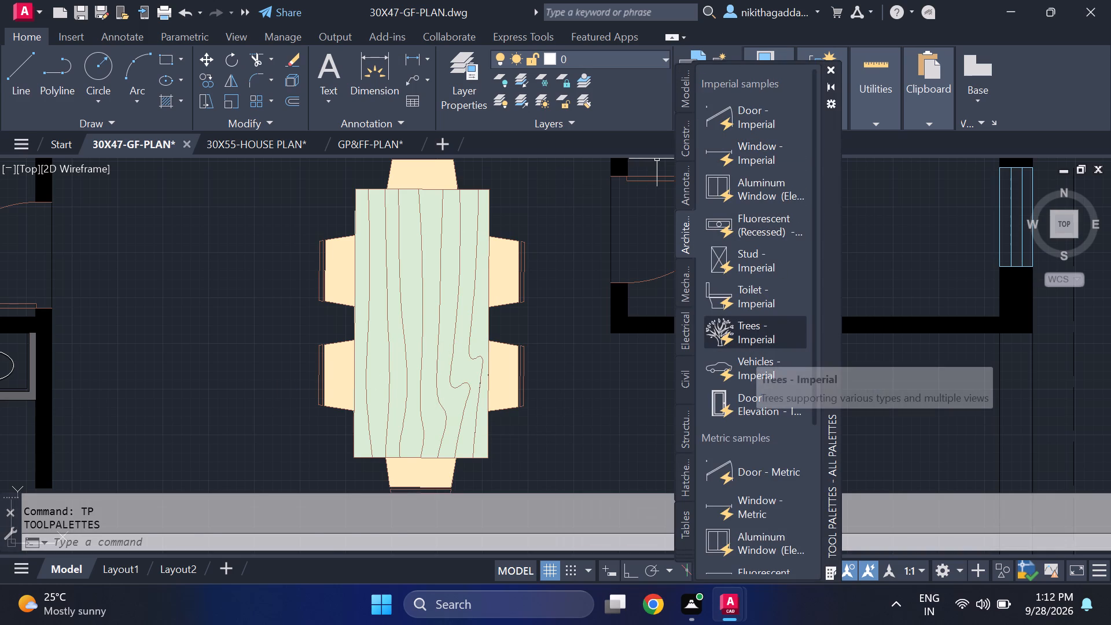
left_click_drag(278, 376, 240, 364)
left_click(829, 65)
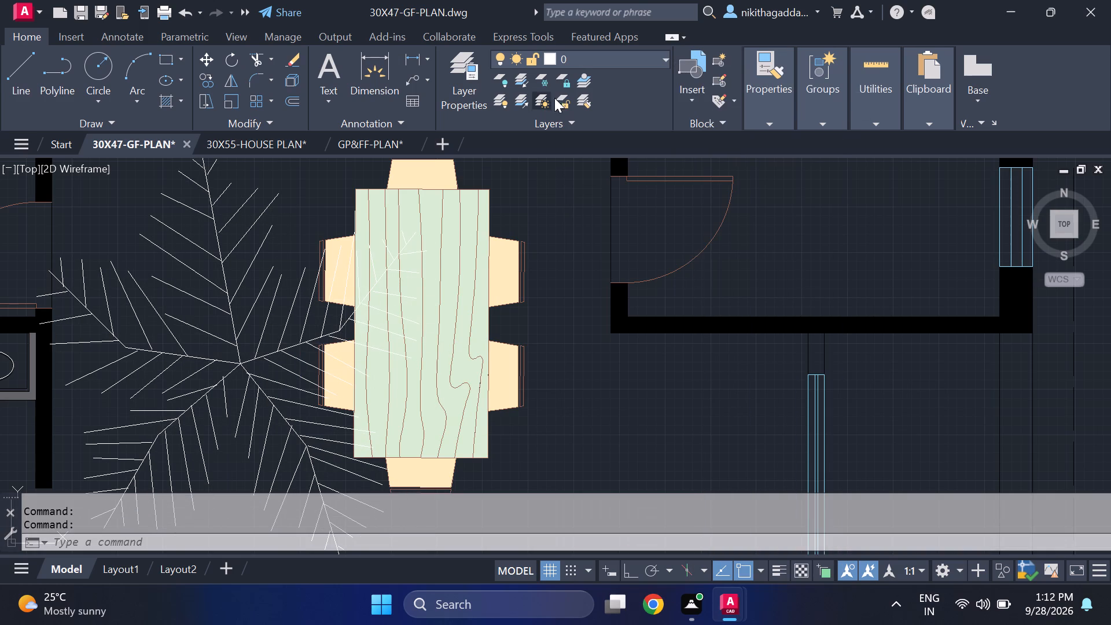
Assign the newly inserted tree block beside the dining table to the greenary layer.
left_click_drag(246, 203, 224, 235)
left_click(157, 308)
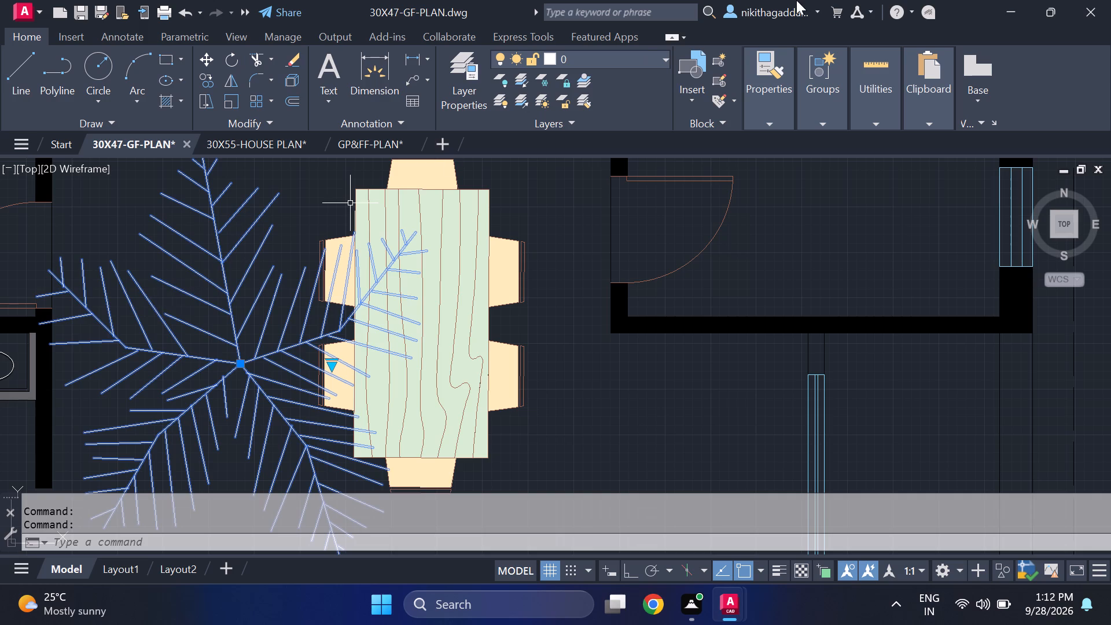
left_click(669, 64)
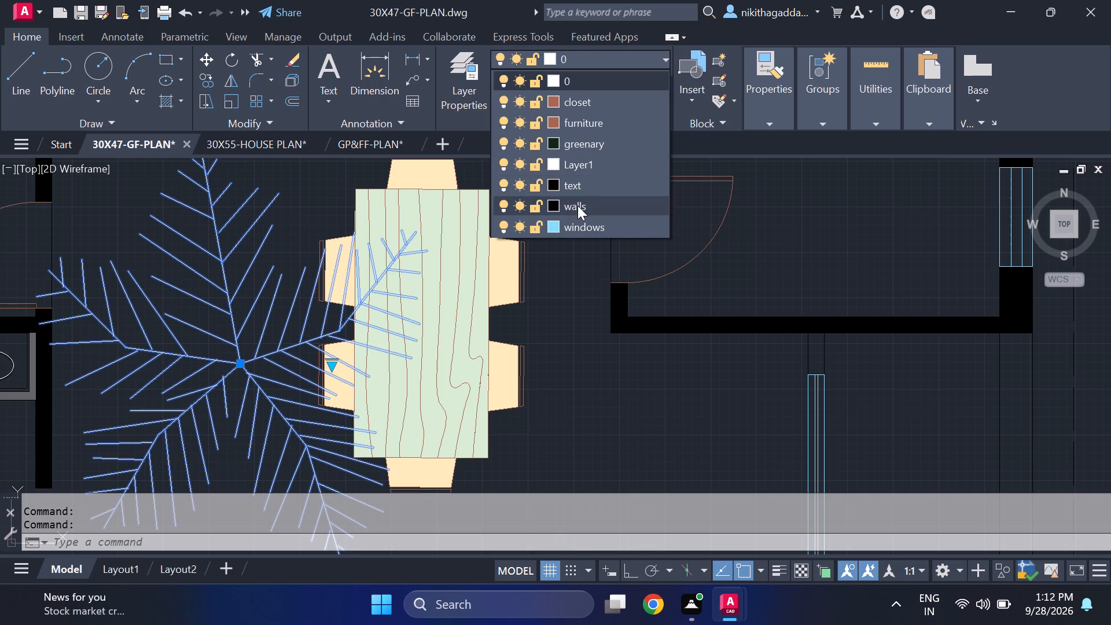
left_click(566, 147)
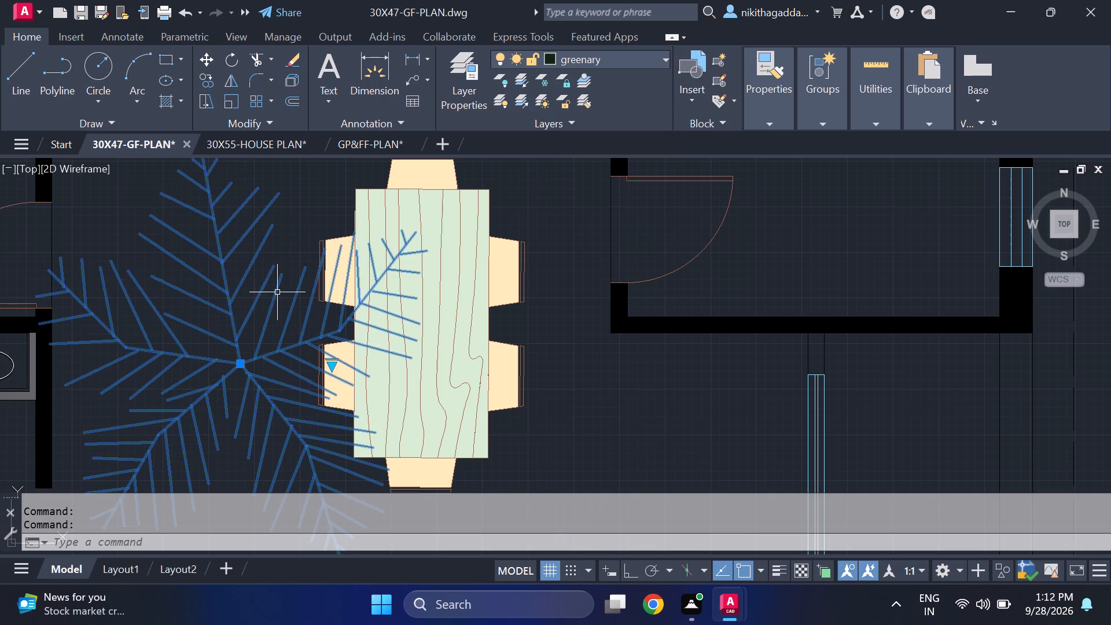
key("Escape")
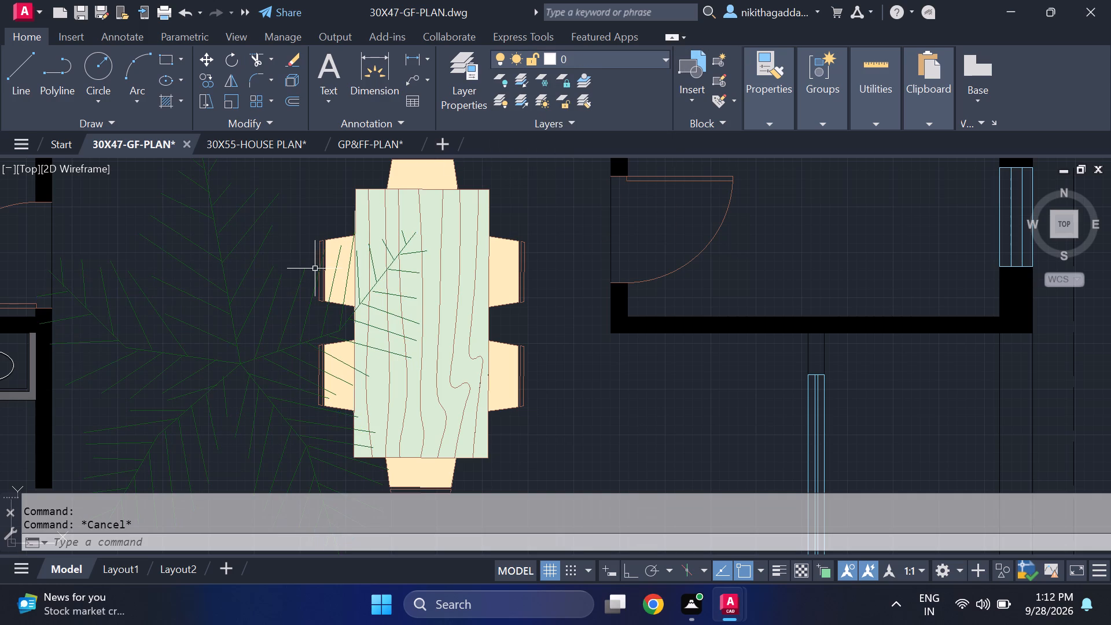
Scale the tree block down about its centre to the size of a small tabletop plant.
left_click_drag(291, 238, 276, 254)
left_click(233, 319)
type("scale")
key("Return")
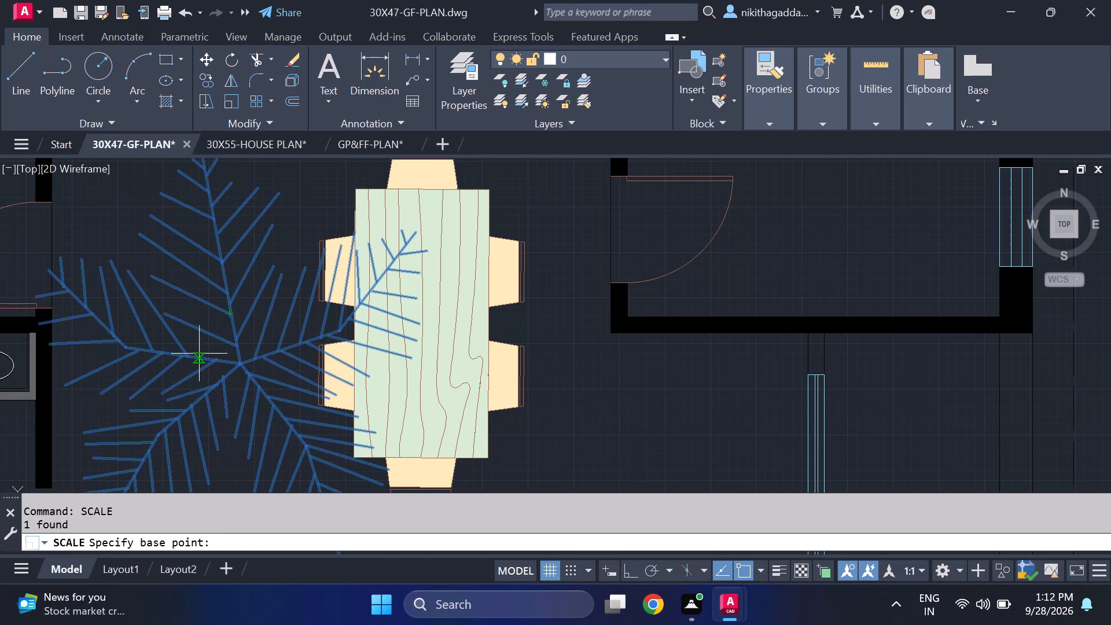
left_click(238, 363)
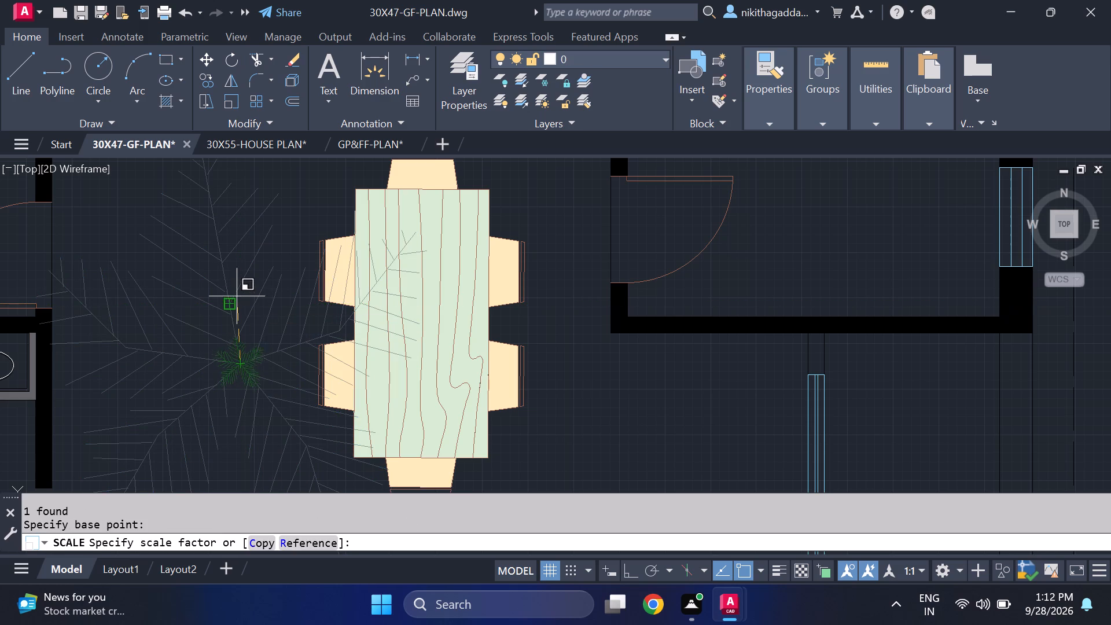
left_click(244, 280)
Move the scaled-down plant onto the centre of the dining table.
left_click_drag(263, 329, 248, 340)
left_click(163, 411)
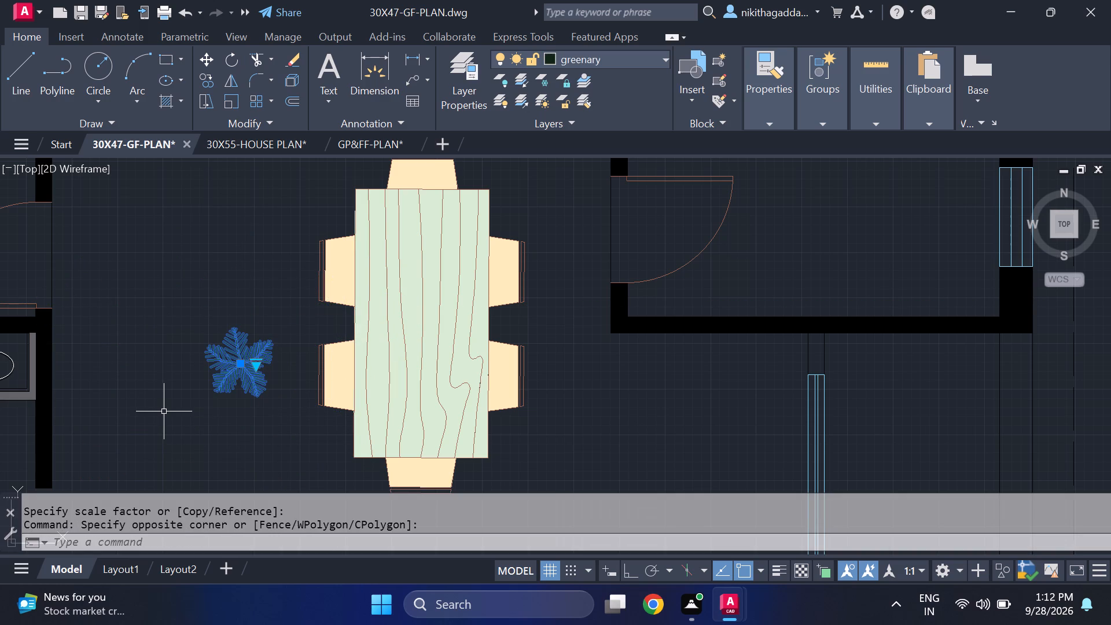
key("m")
key("Return")
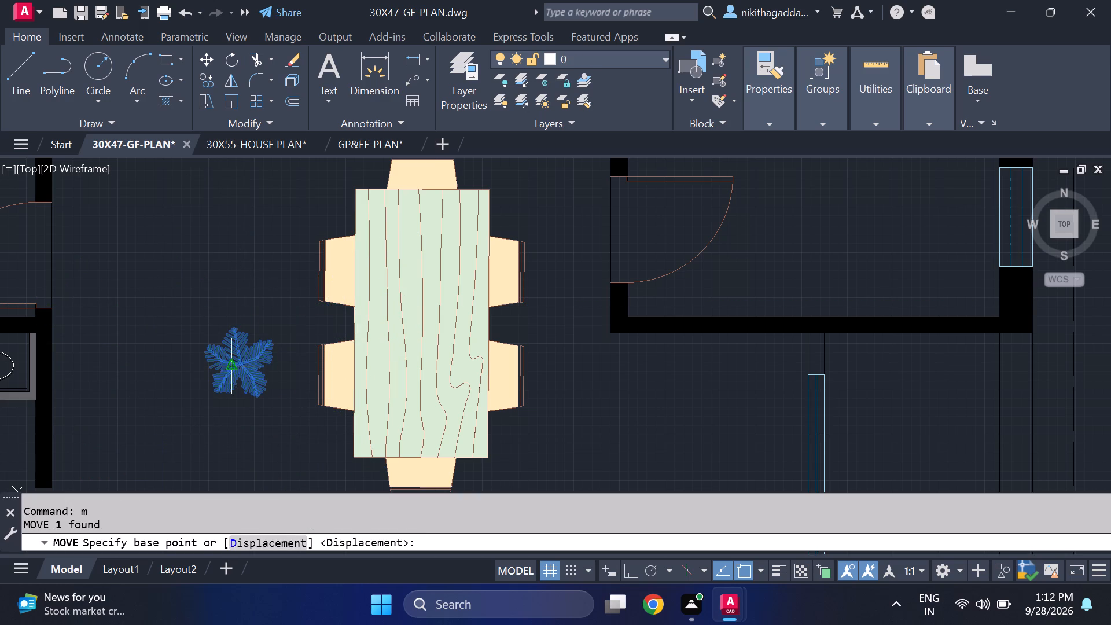
left_click(242, 358)
left_click(422, 309)
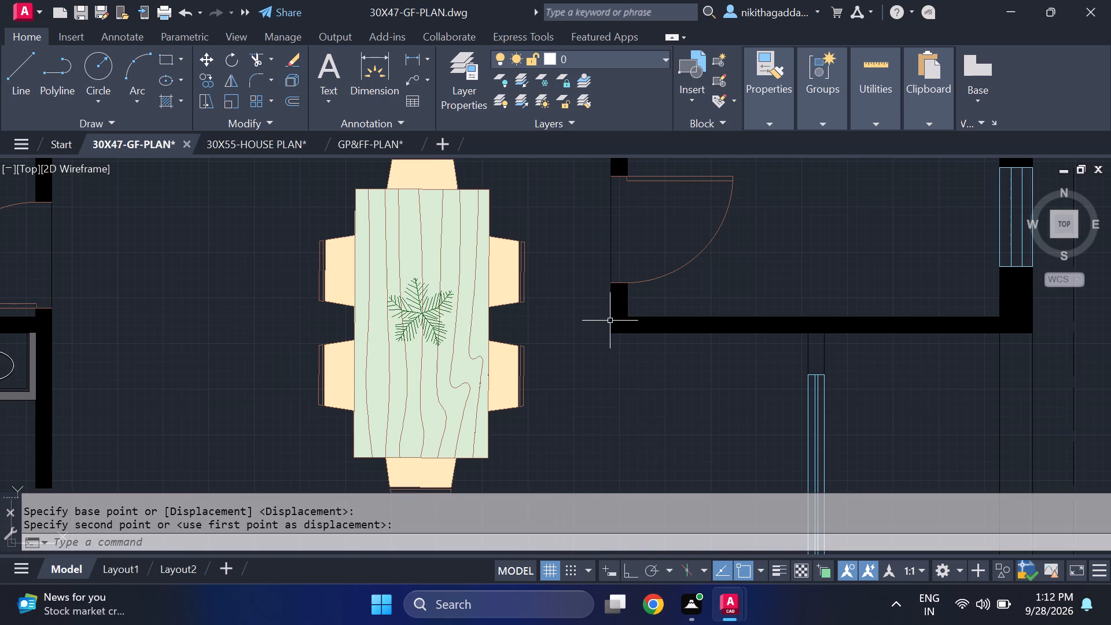
Look over the furnished ground-floor plan, from the rear bedrooms to the living room and front bedroom.
scroll(610, 328, "down", 5)
scroll(616, 373, "up", 2)
middle_click_drag(619, 372, 552, 298)
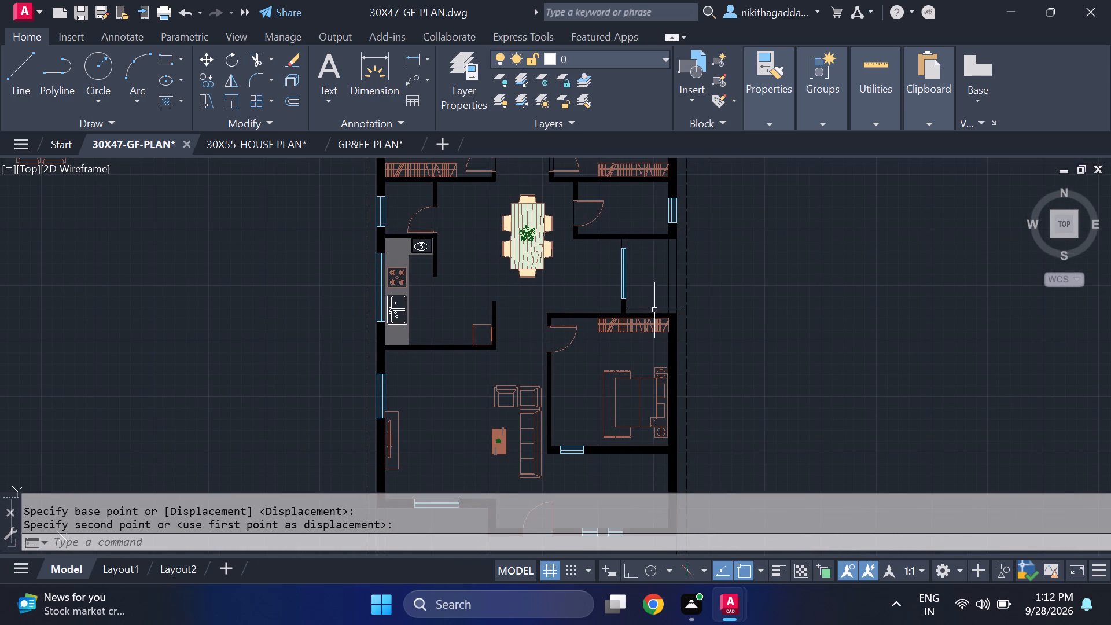
middle_click_drag(661, 311, 710, 417)
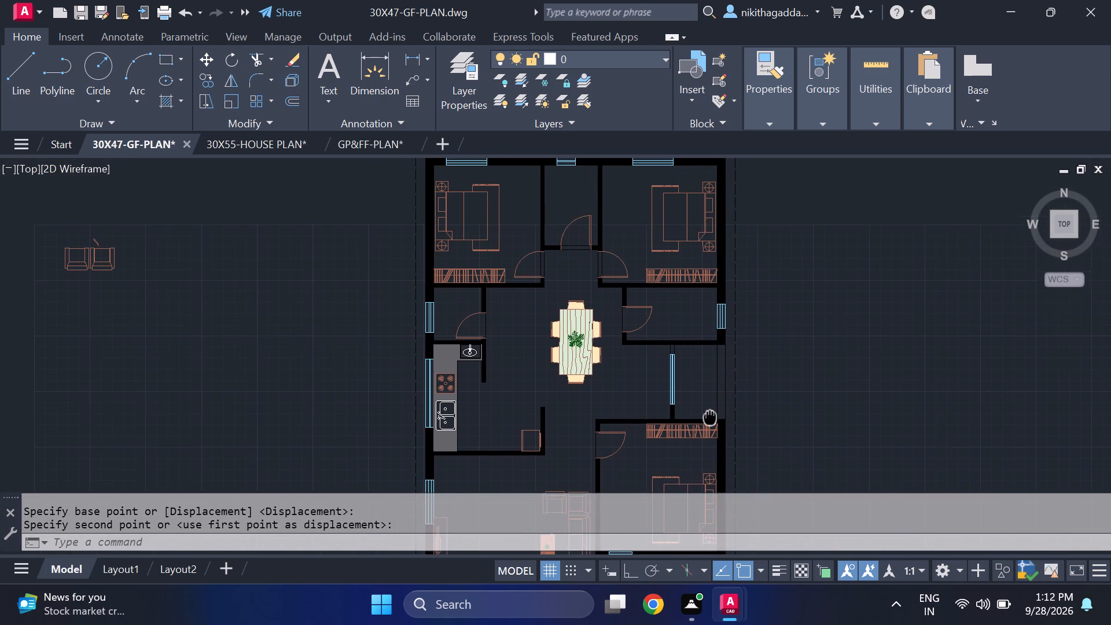
middle_click_drag(710, 417, 717, 433)
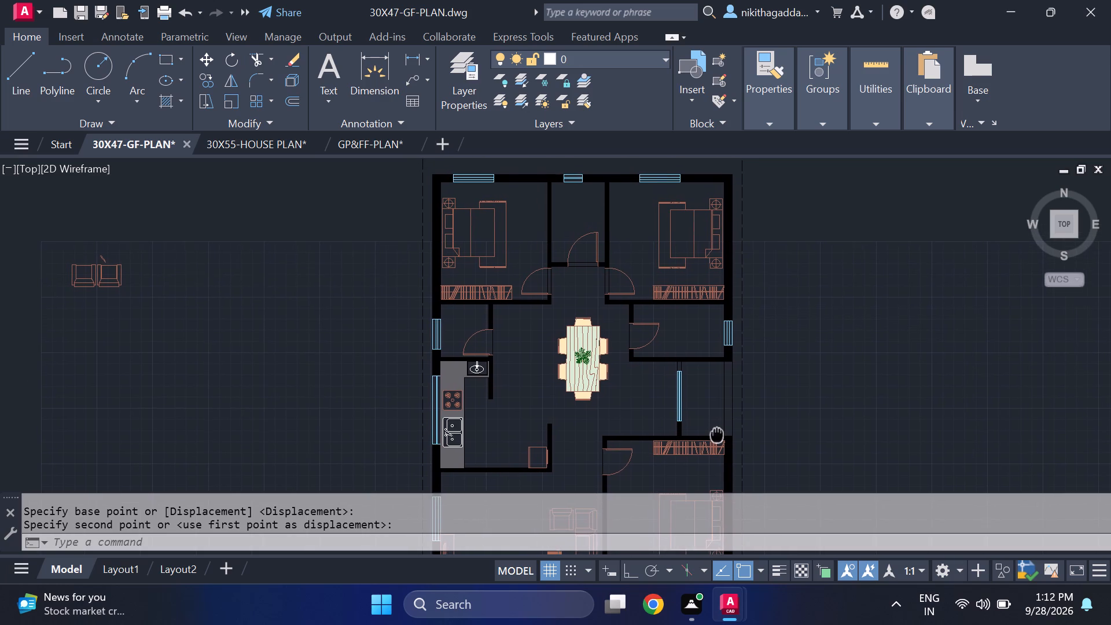
middle_click_drag(717, 433, 715, 436)
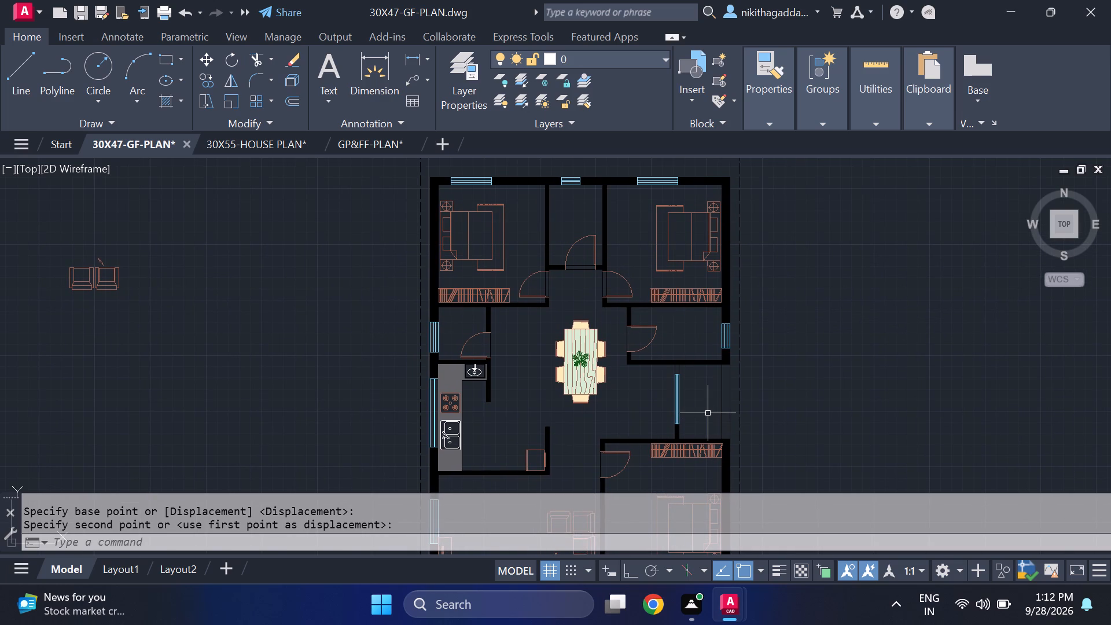
scroll(707, 411, "up", 2)
scroll(707, 411, "down", 2)
middle_click_drag(710, 415, 682, 370)
middle_click_drag(687, 420, 702, 336)
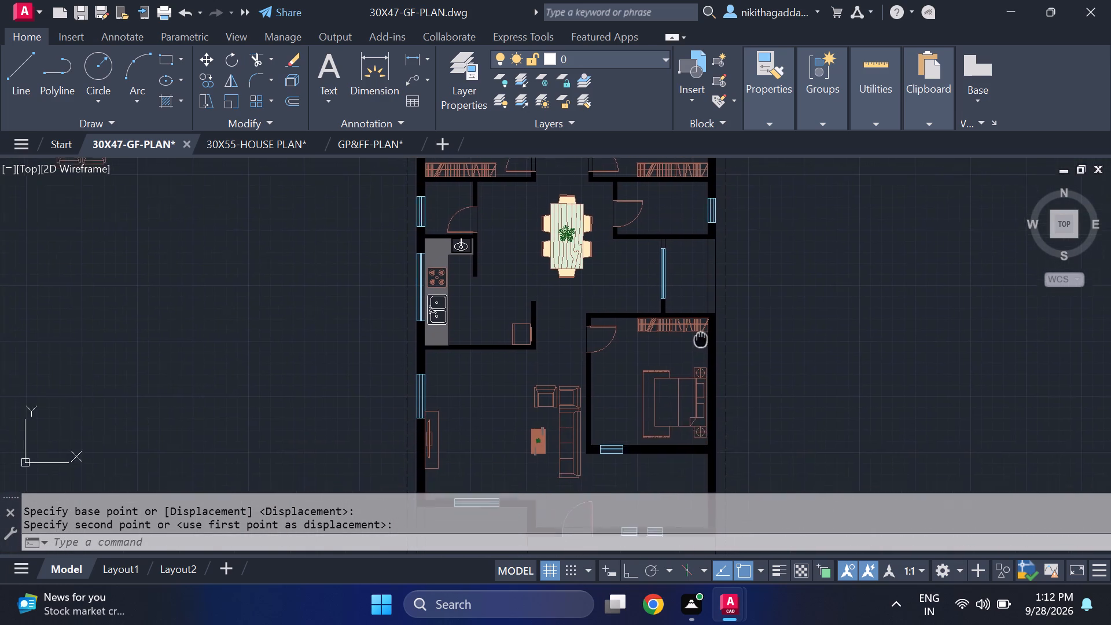
middle_click_drag(702, 336, 742, 433)
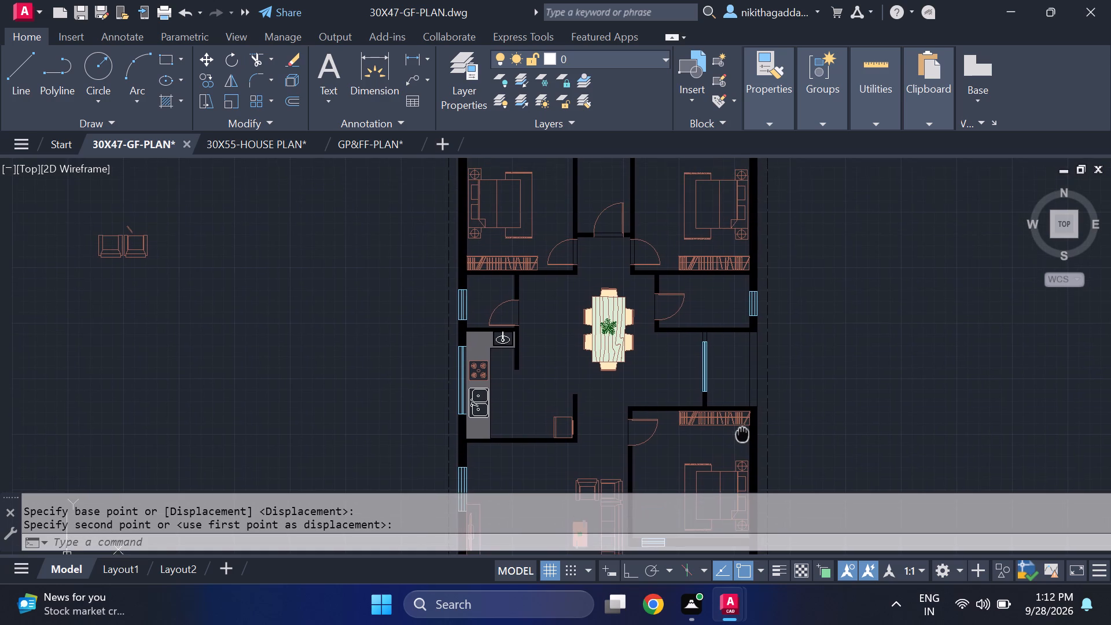
middle_click_drag(742, 433, 650, 345)
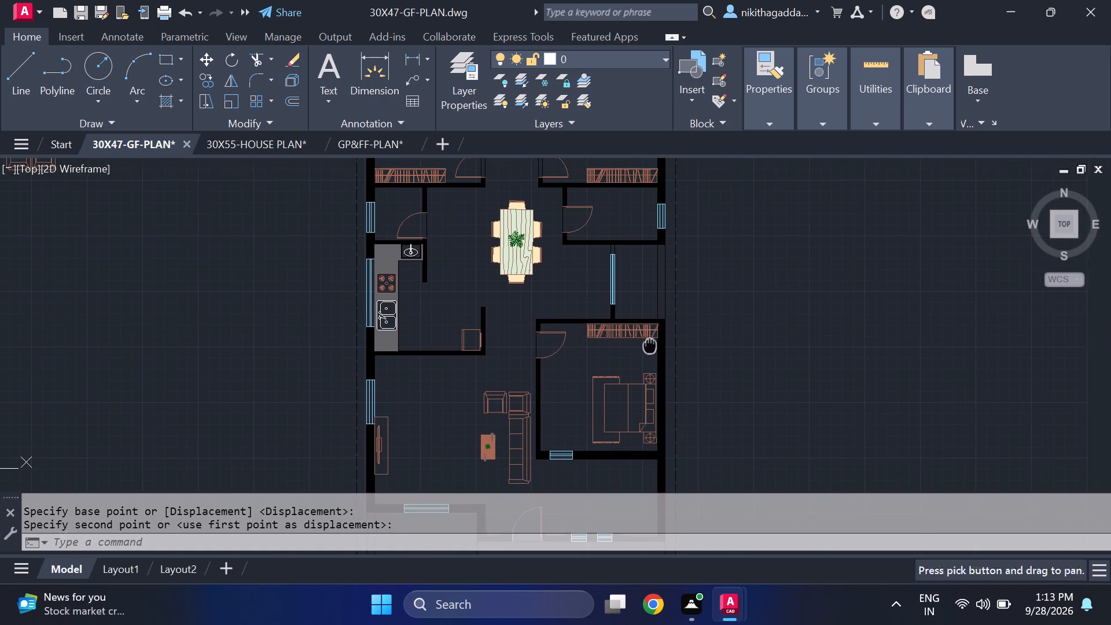
On the walls layer with ortho on, draw an entrance landing outline outside the main door, about 7'-11" wide, from the parking edge to the front wall.
middle_click_drag(698, 435, 668, 218)
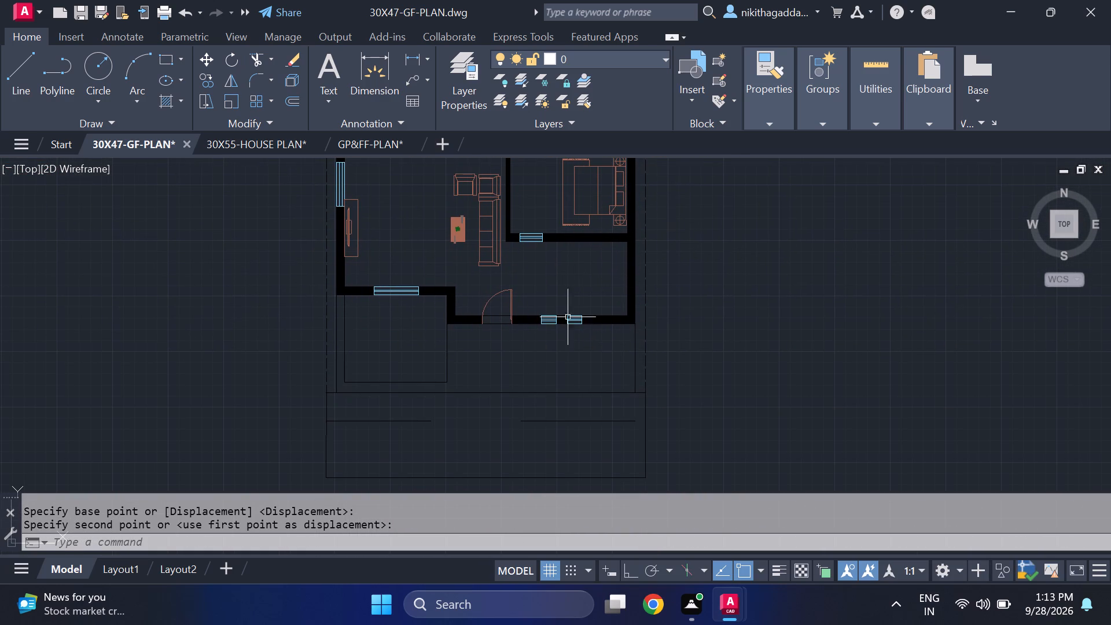
scroll(399, 390, "up", 1)
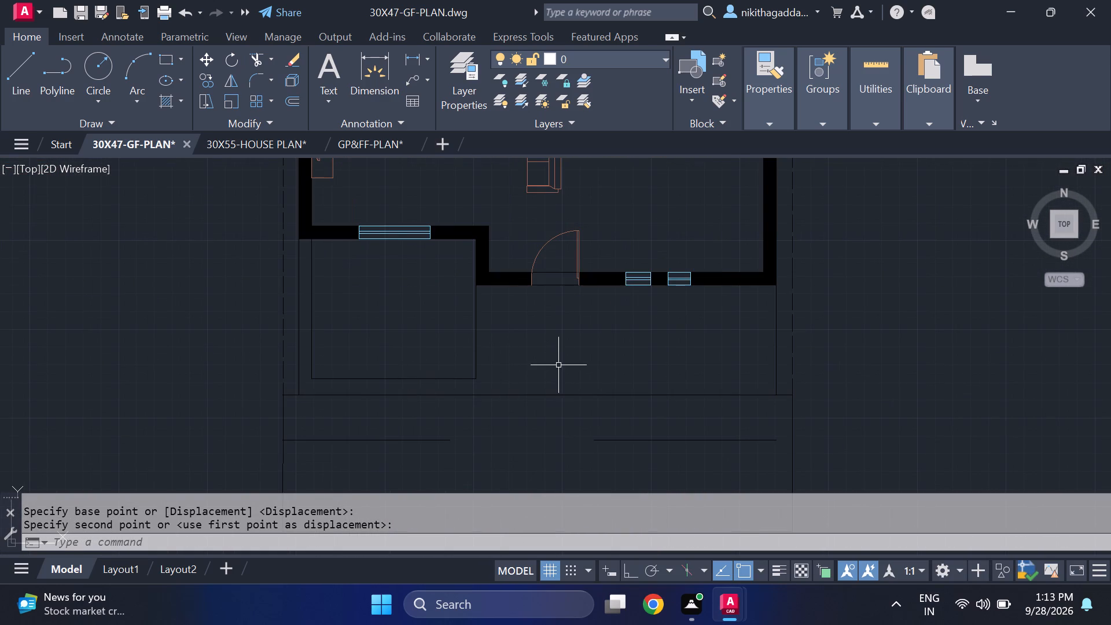
scroll(565, 361, "up", 1)
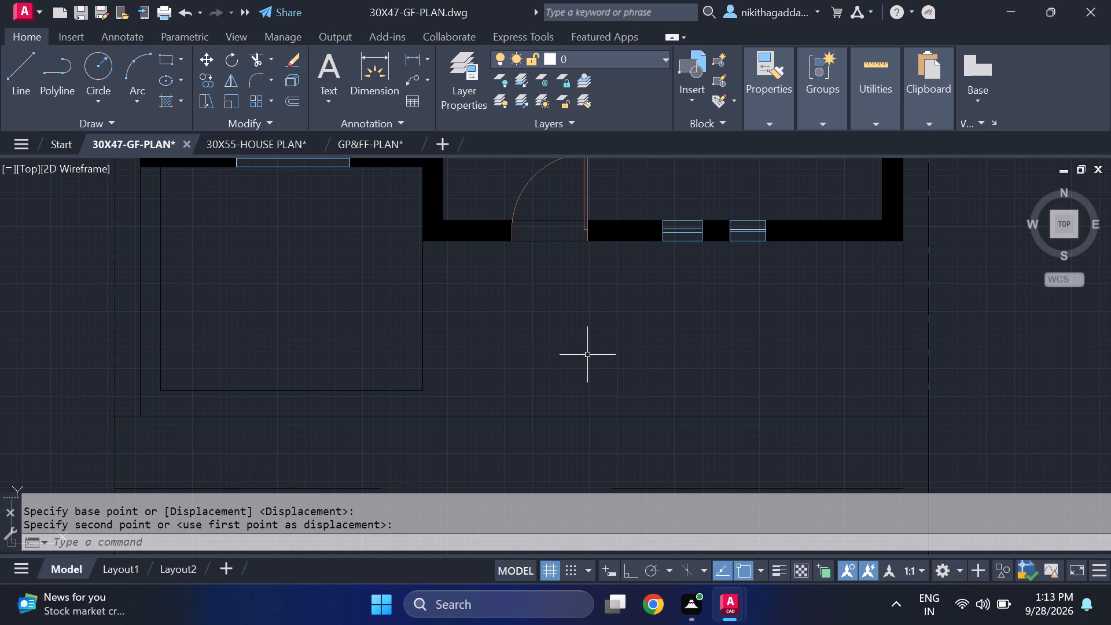
middle_click_drag(588, 352, 579, 403)
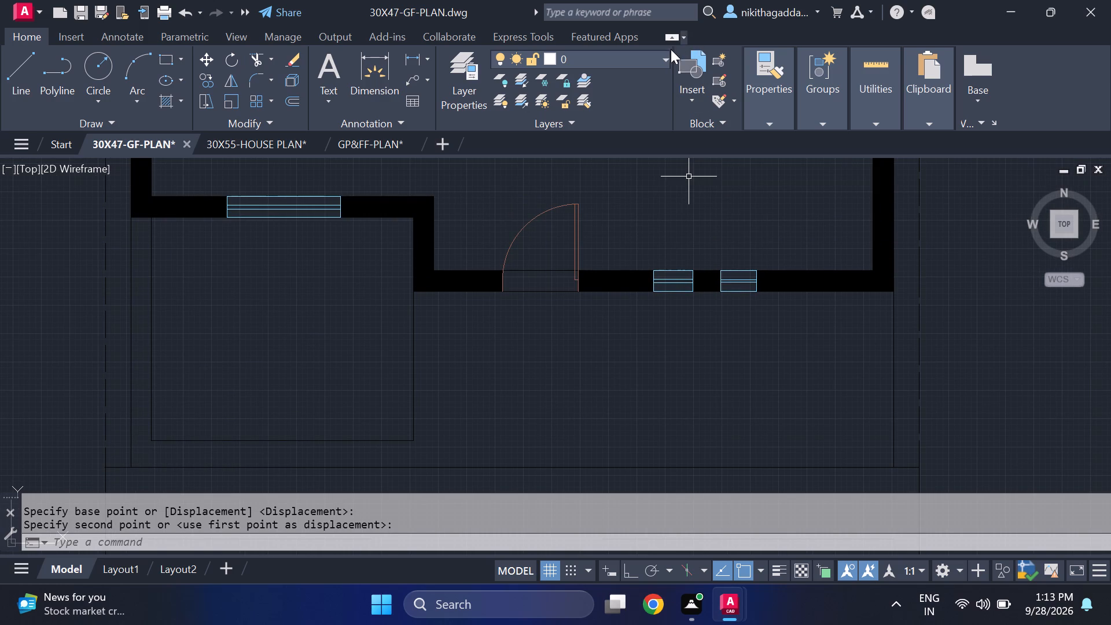
left_click(645, 68)
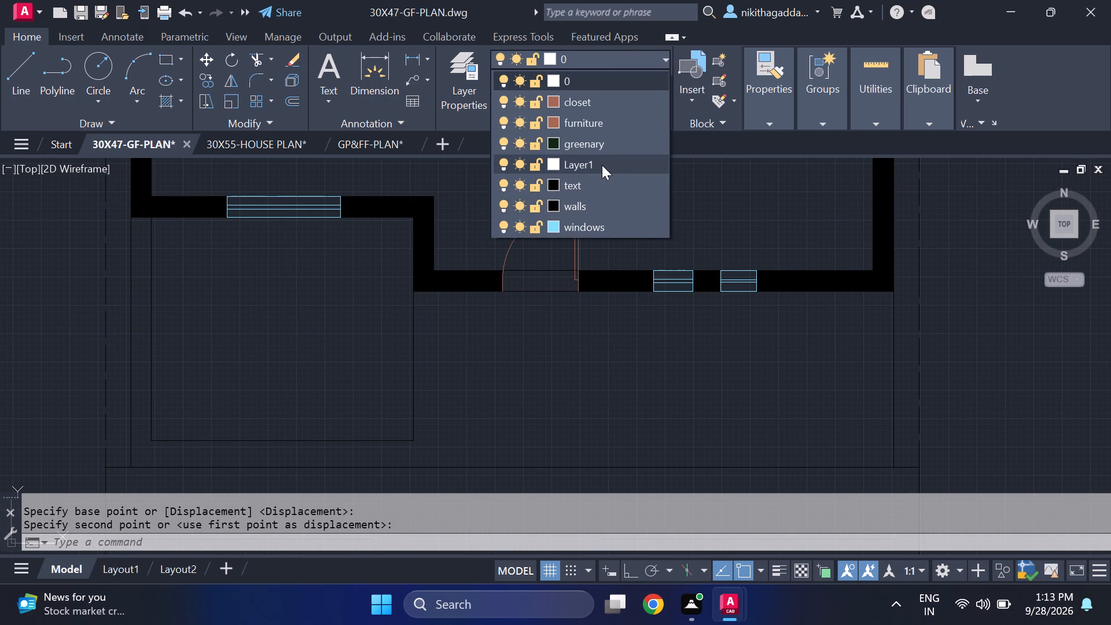
left_click(603, 205)
key("l")
key("Return")
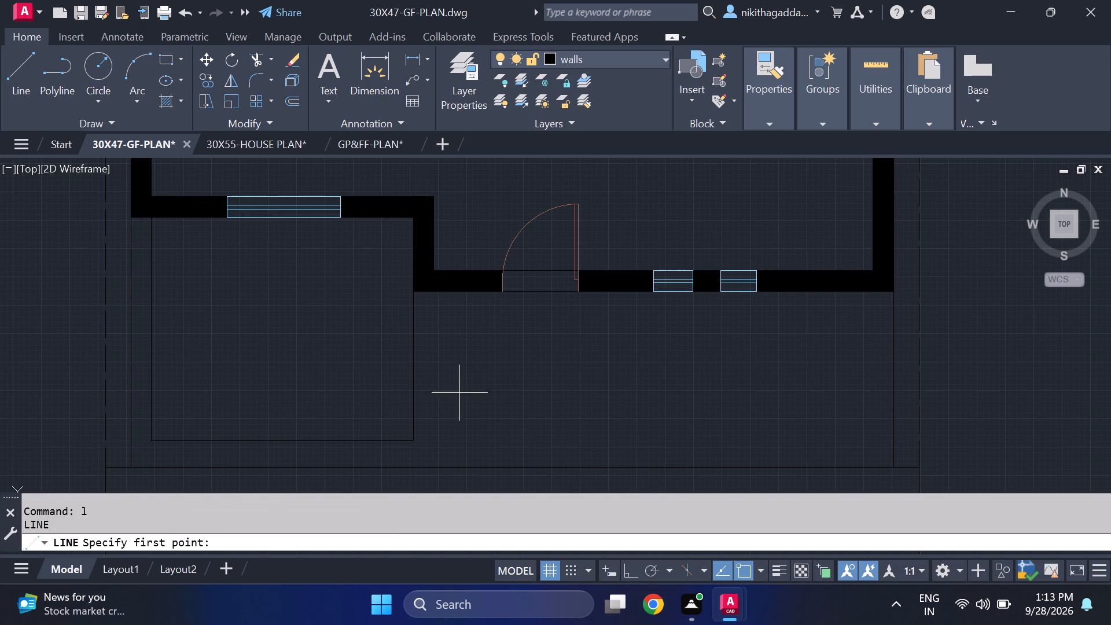
left_click(413, 402)
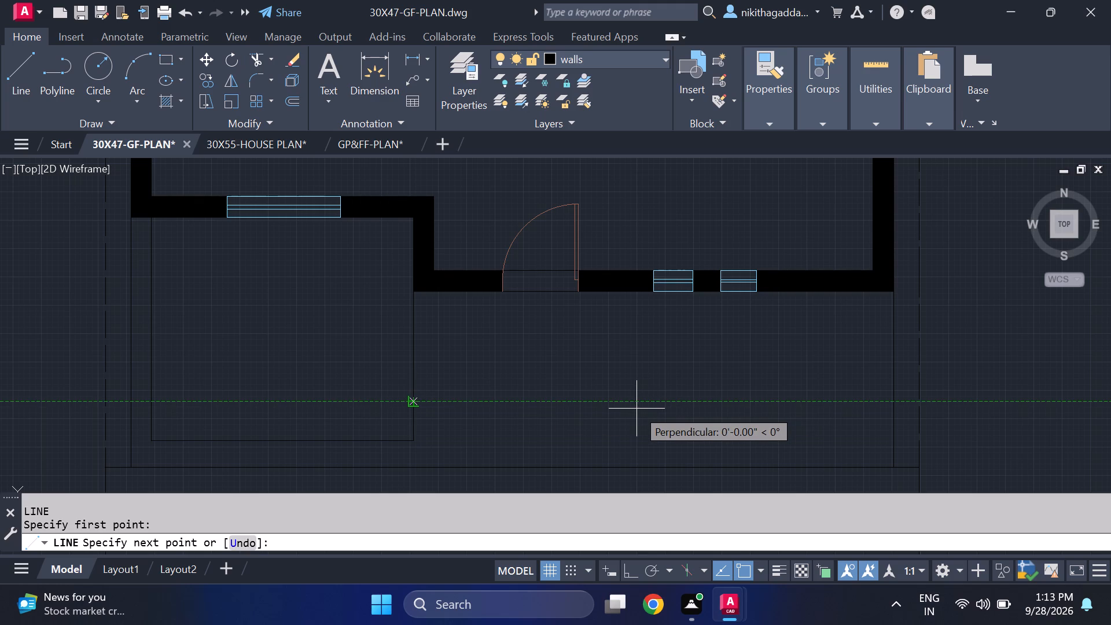
key("F8")
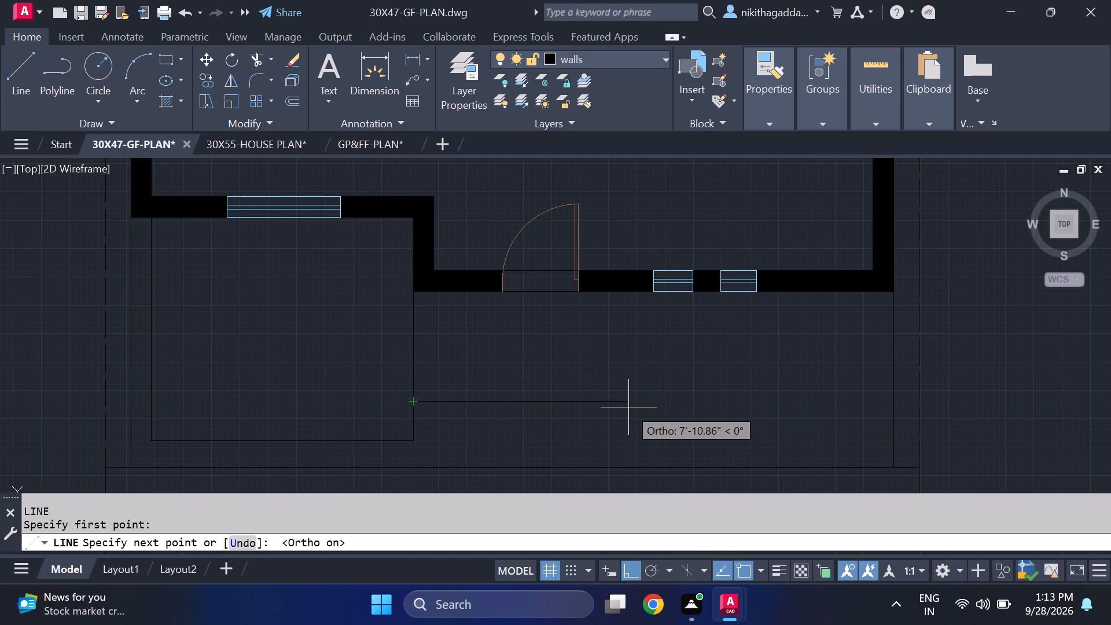
left_click(628, 407)
left_click(628, 287)
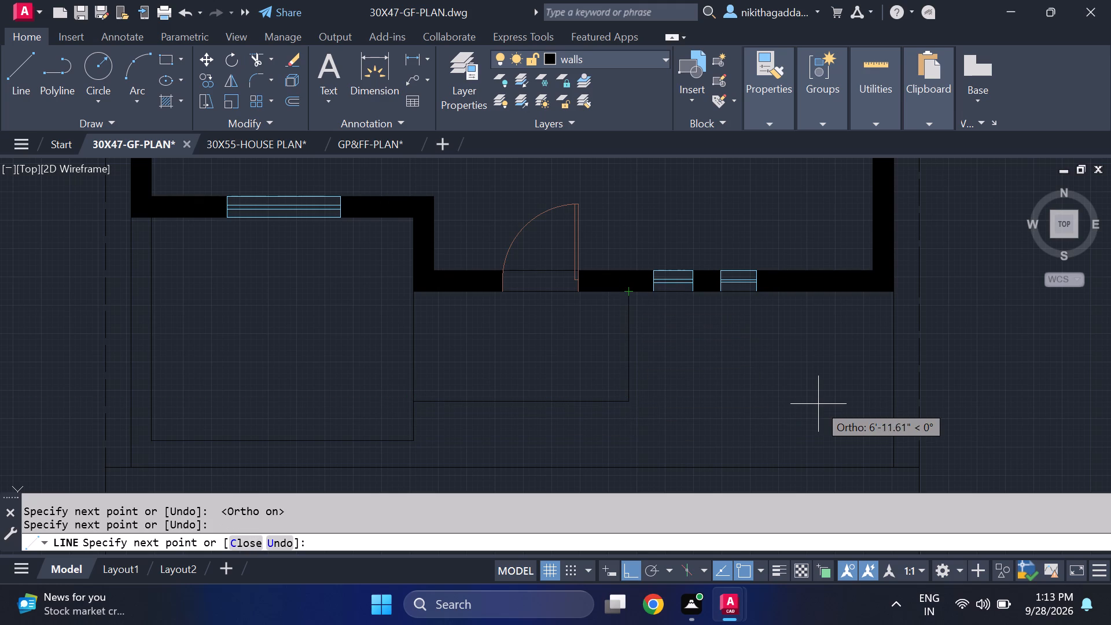
key("Escape")
Draw a parallel step line just outside the landing's front edge and join its free end to the landing corner.
key("space")
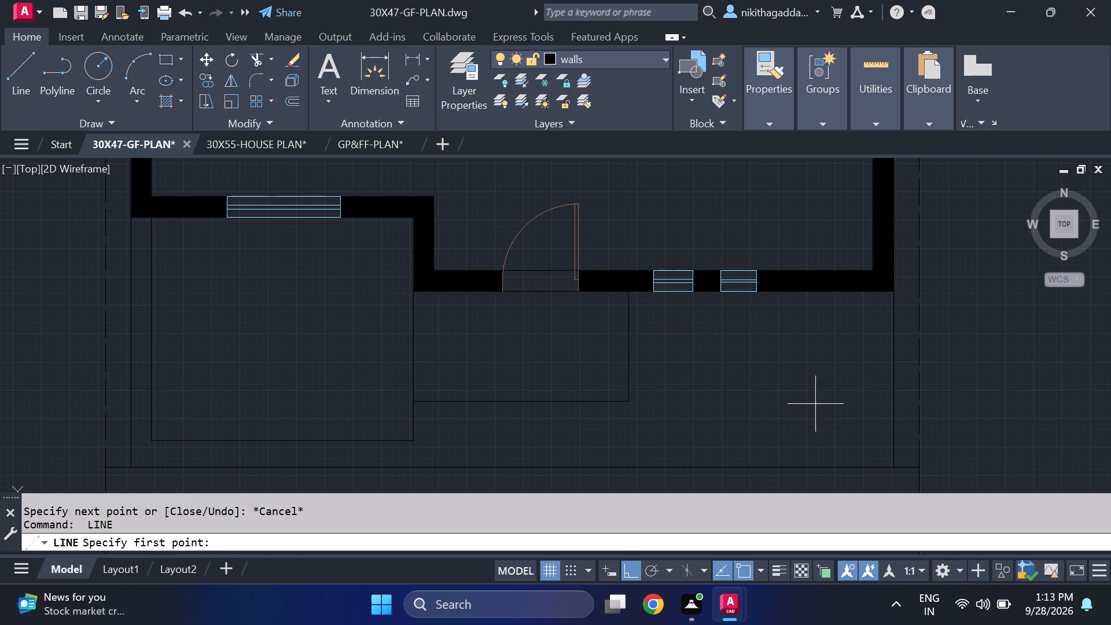
left_click(413, 427)
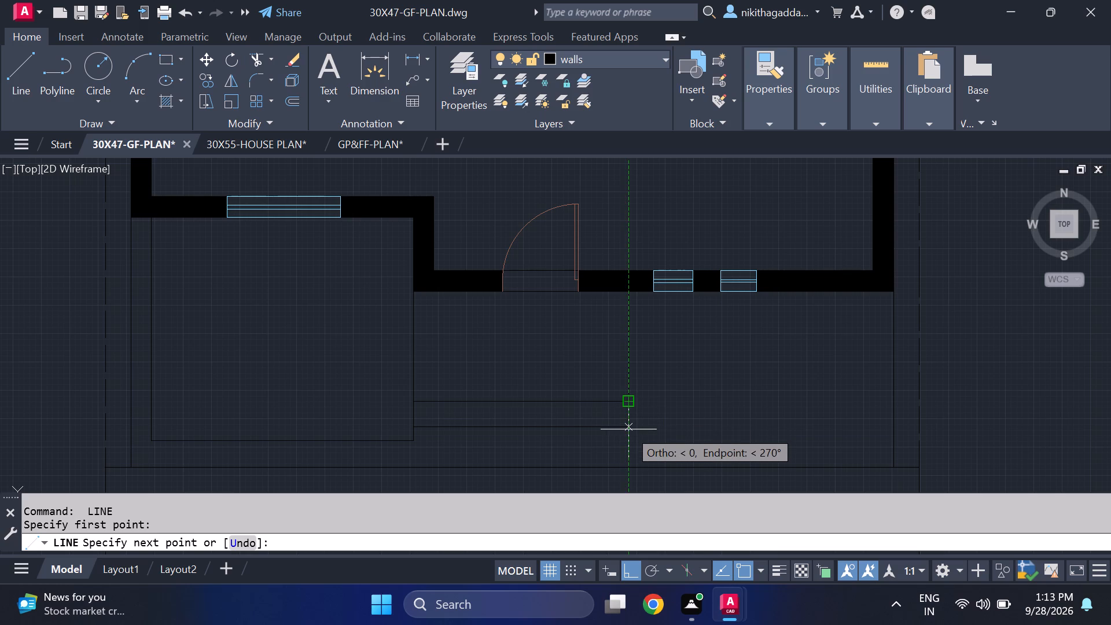
left_click(628, 430)
left_click(628, 402)
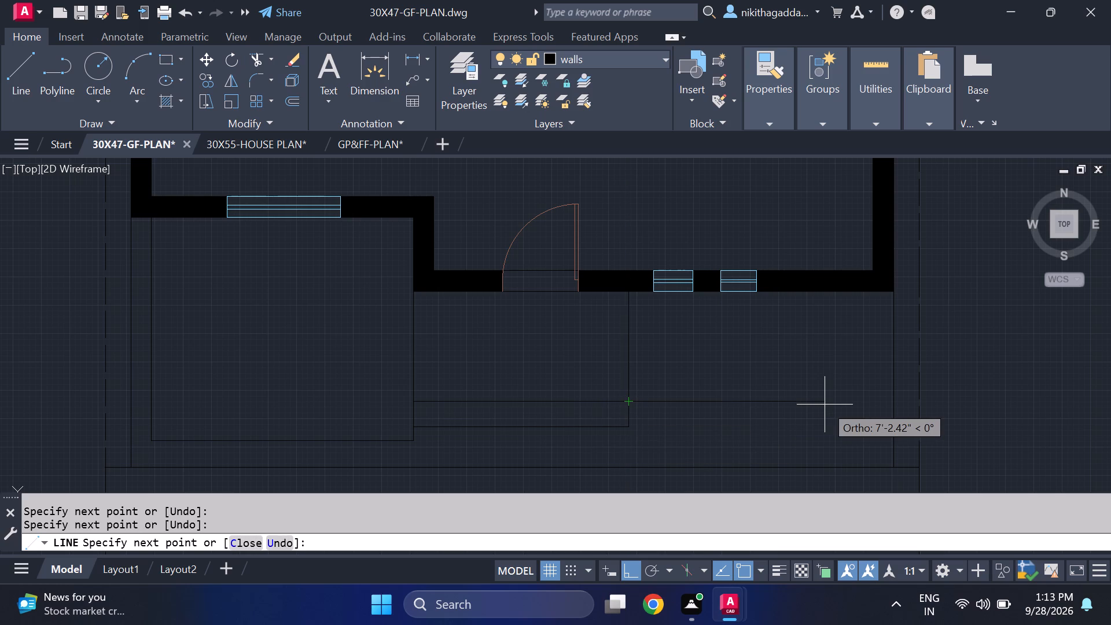
key("Escape")
Extend both sides of the entrance steps with vertical lines from the parking corner and the step line's outer end to the front plot line.
key("space")
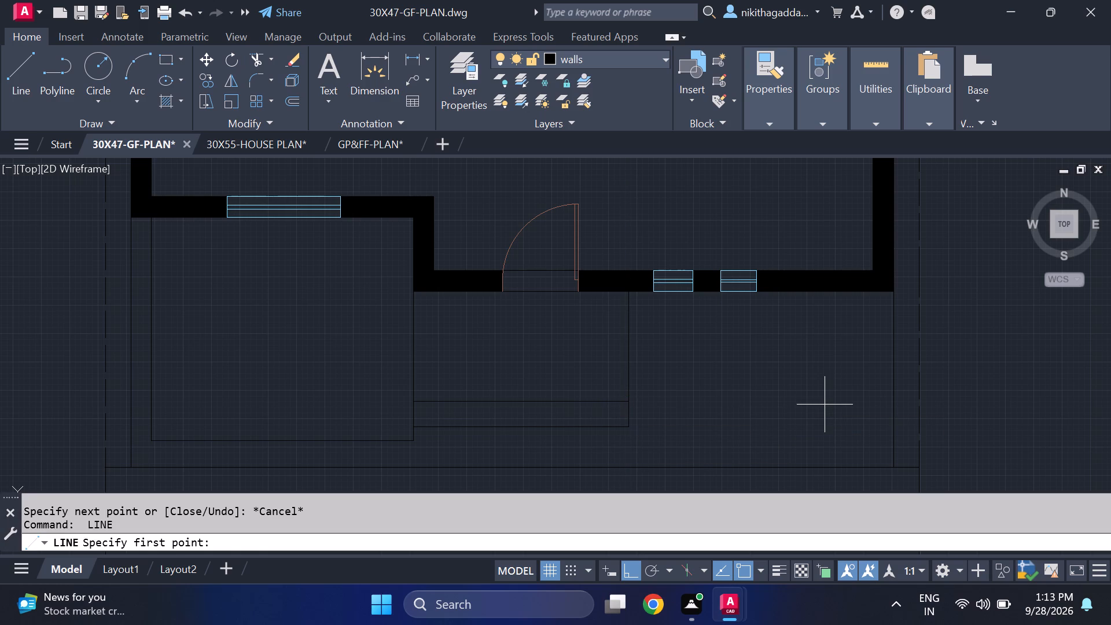
left_click(412, 444)
left_click(411, 467)
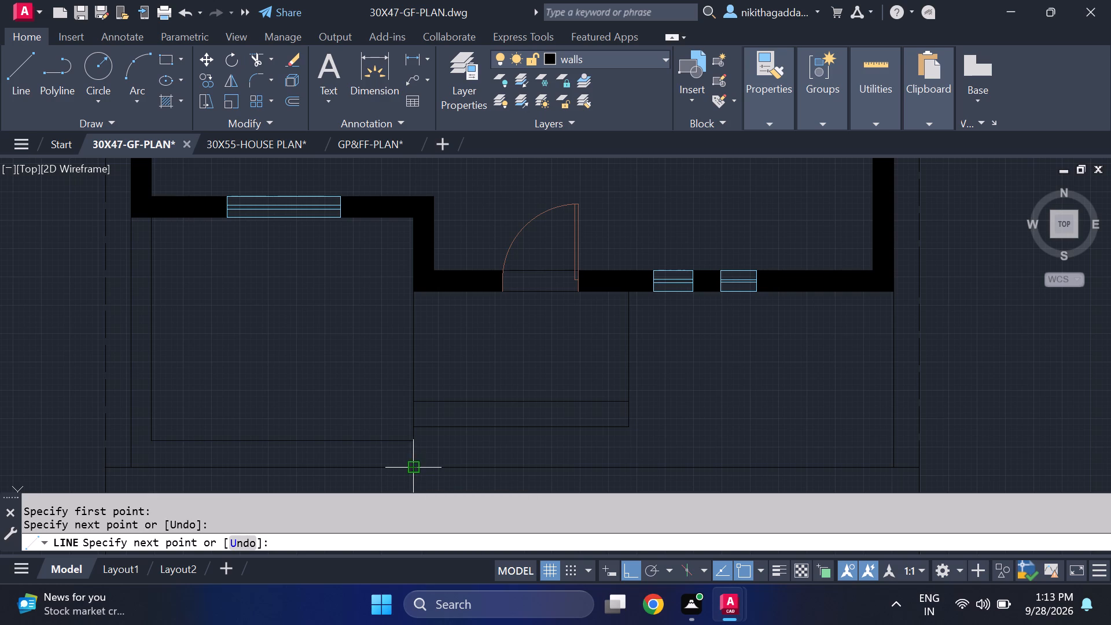
key("Escape")
key("space")
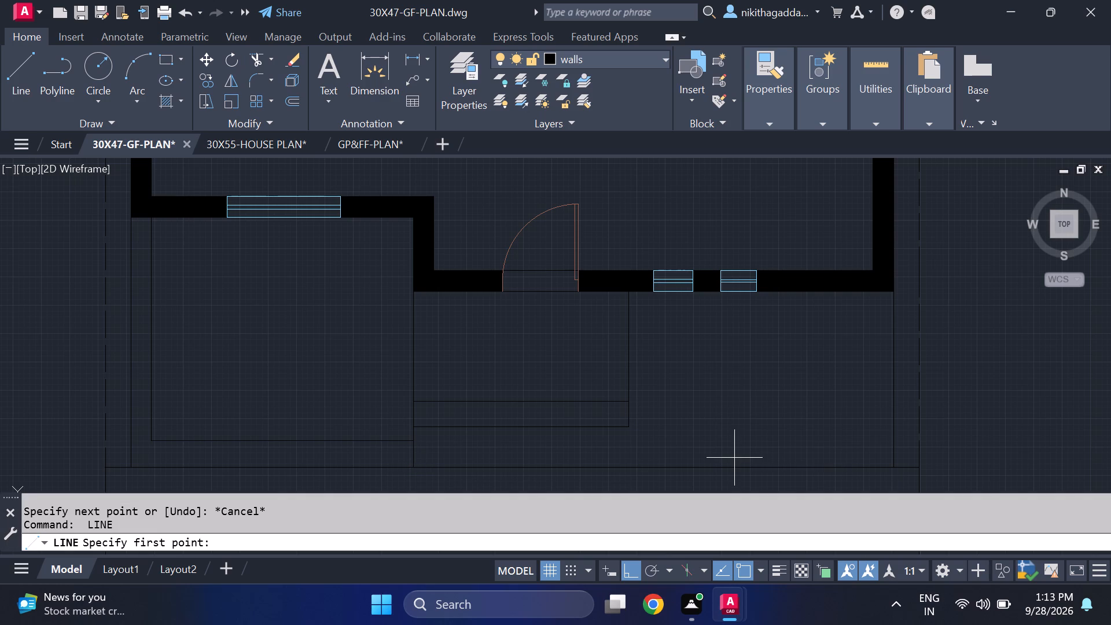
left_click(629, 428)
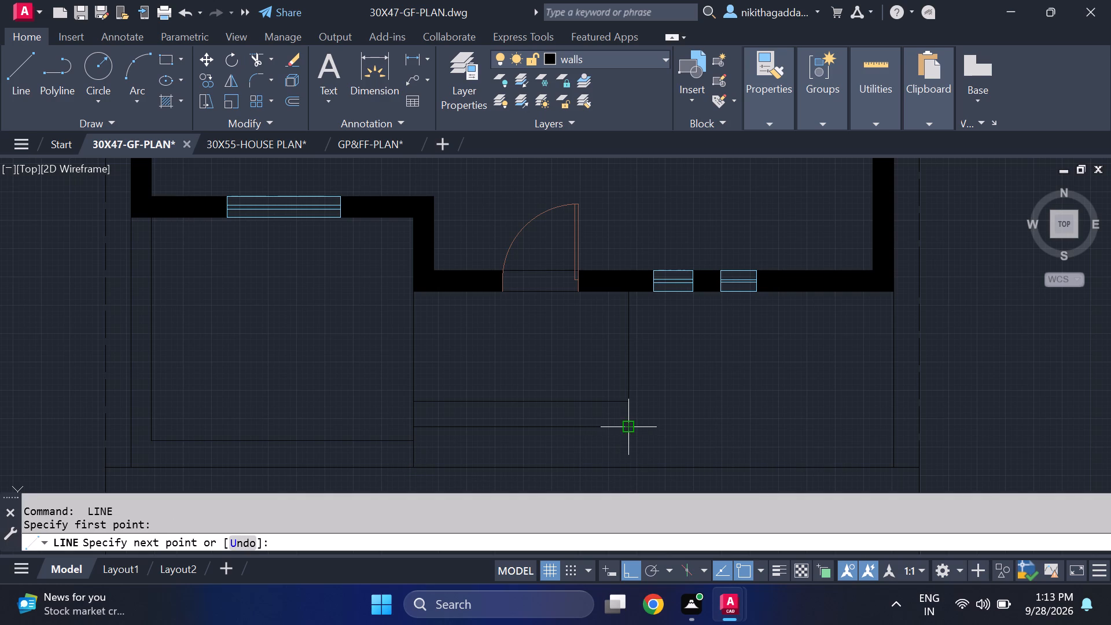
left_click(629, 468)
key("Escape")
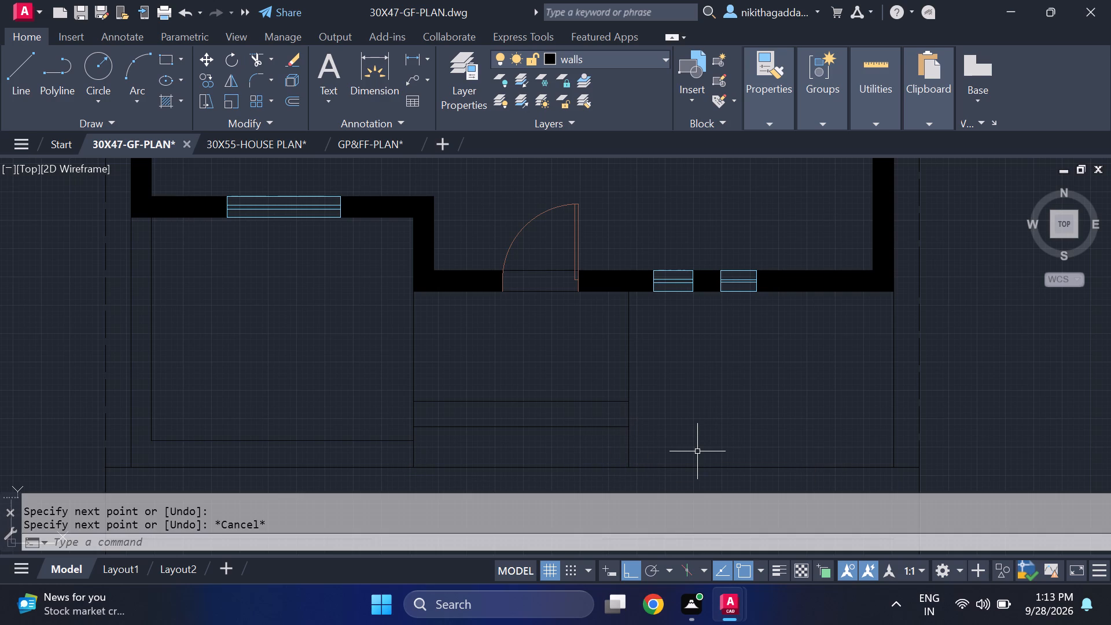
Move the outer step line slightly farther from the landing, toward the front plot line.
left_click(527, 423)
left_click(494, 460)
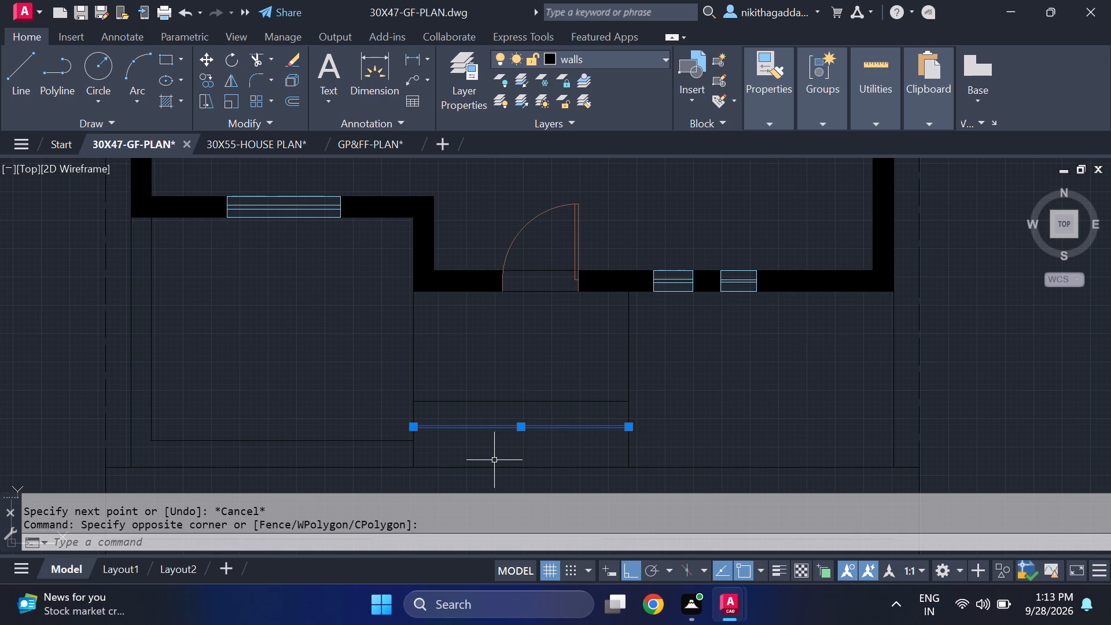
key("m")
key("Return")
scroll(517, 443, "up", 2)
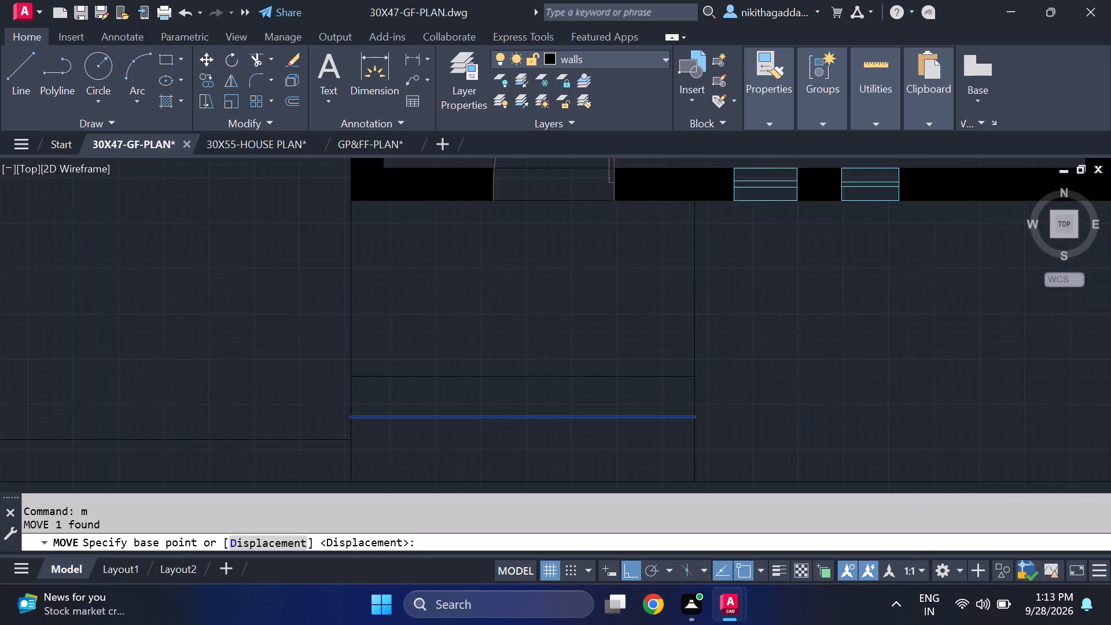
left_click(798, 397)
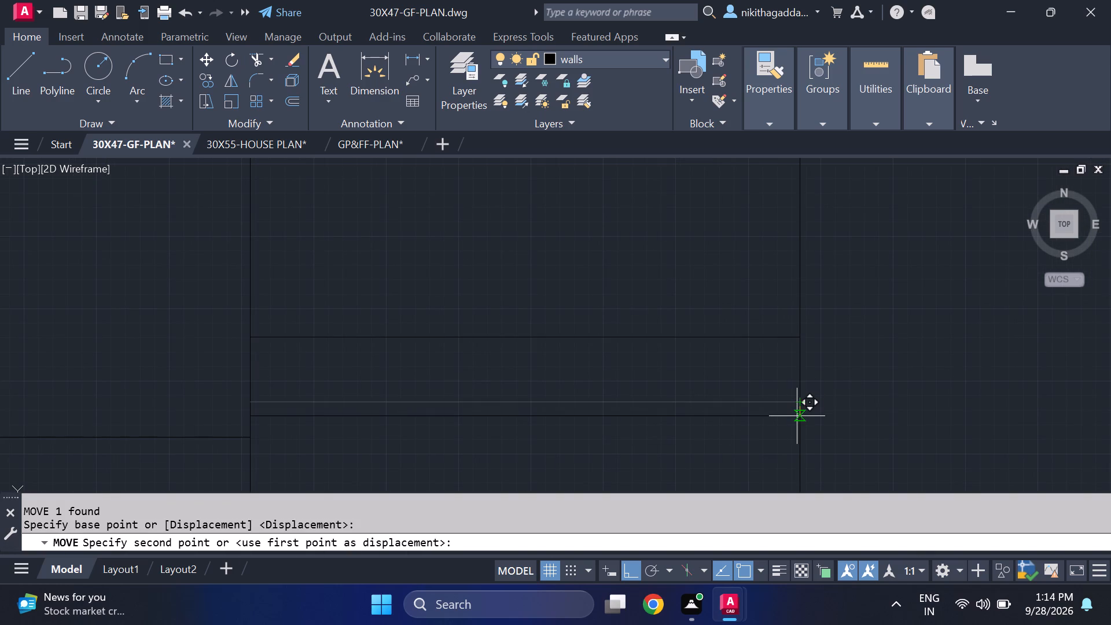
left_click(797, 414)
Draw a vertical line from the front wall, just east of the two small windows, to the front plot line.
scroll(805, 405, "down", 5)
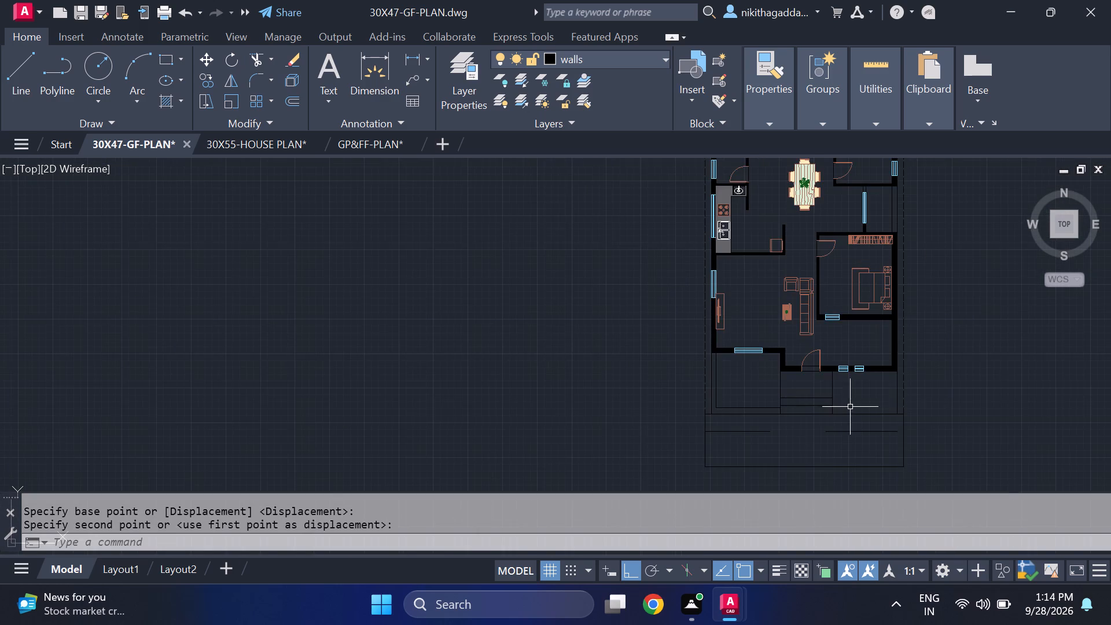
middle_click_drag(860, 407, 663, 437)
scroll(656, 436, "up", 2)
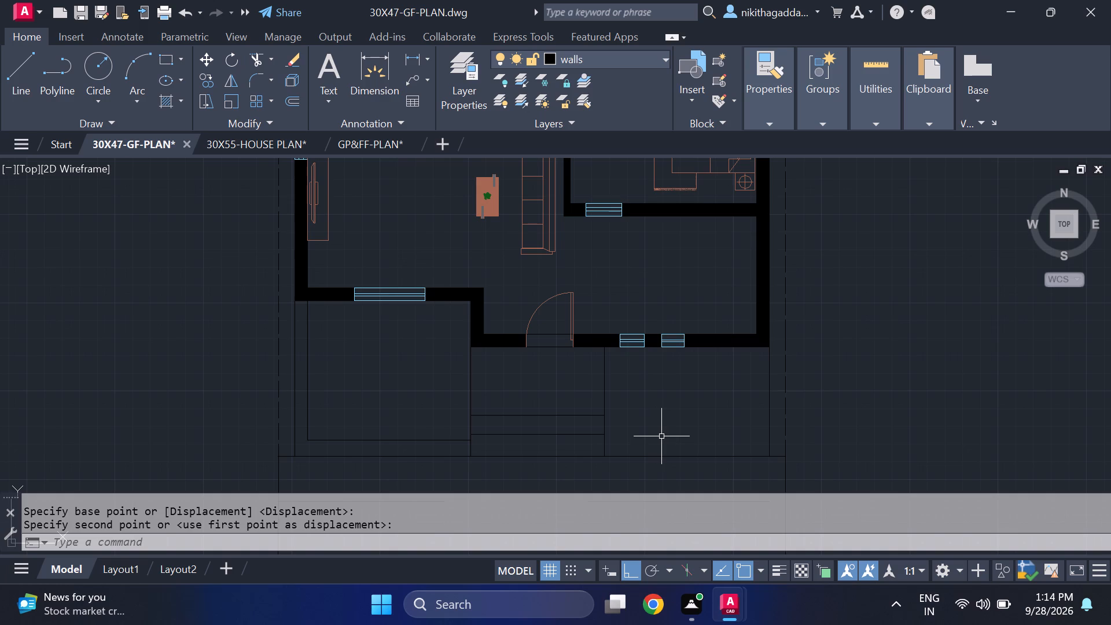
middle_click_drag(661, 436, 640, 413)
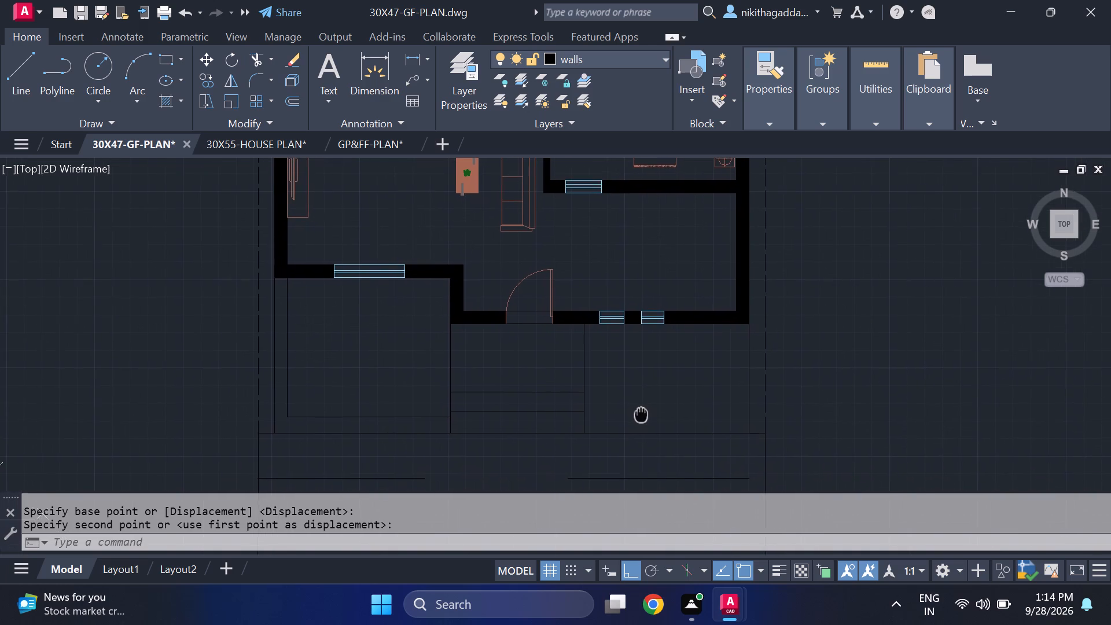
middle_click_drag(640, 413, 580, 395)
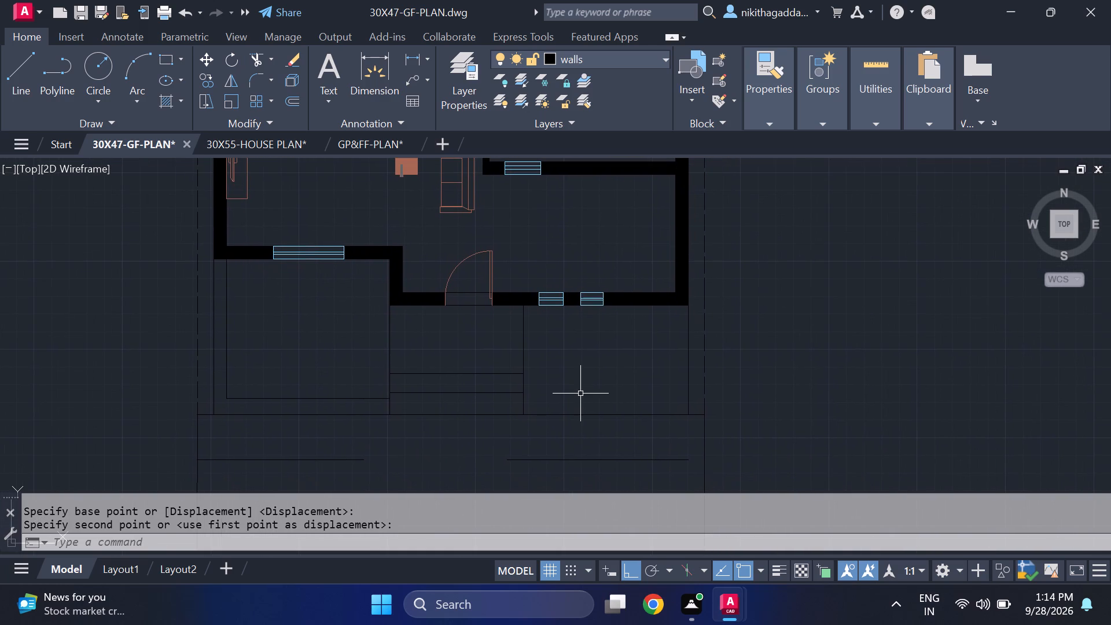
key("l")
key("Return")
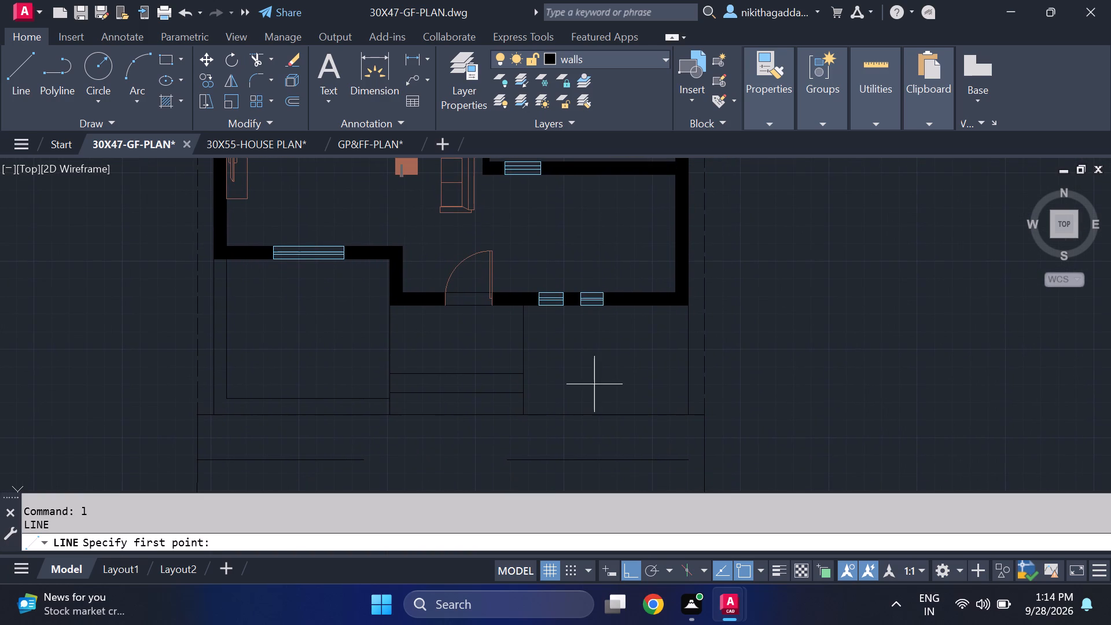
left_click(623, 310)
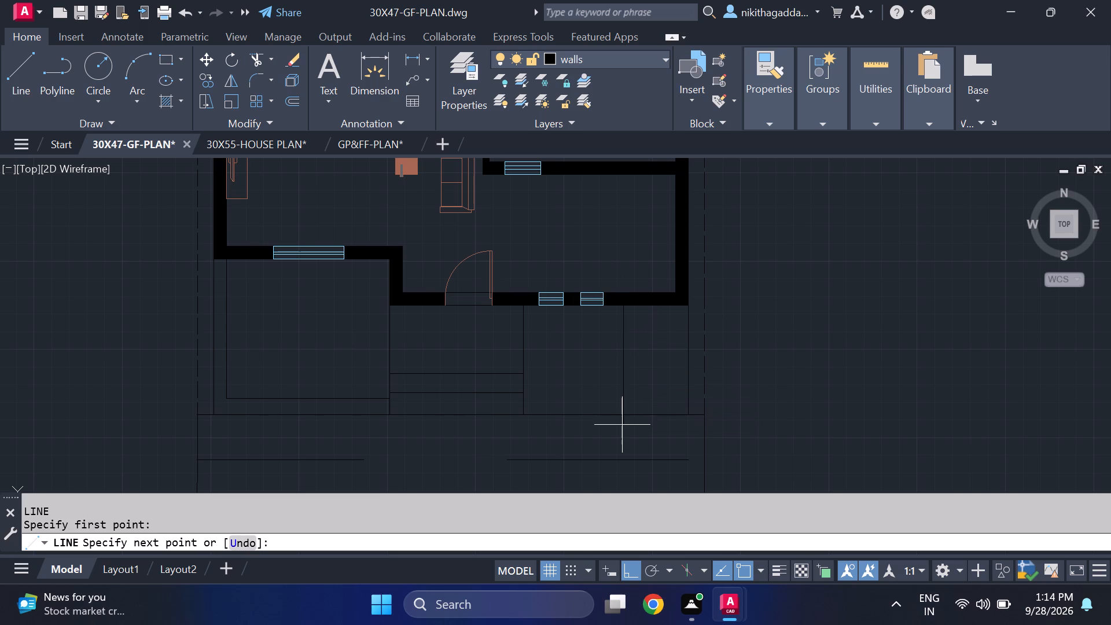
left_click(622, 422)
key("Escape")
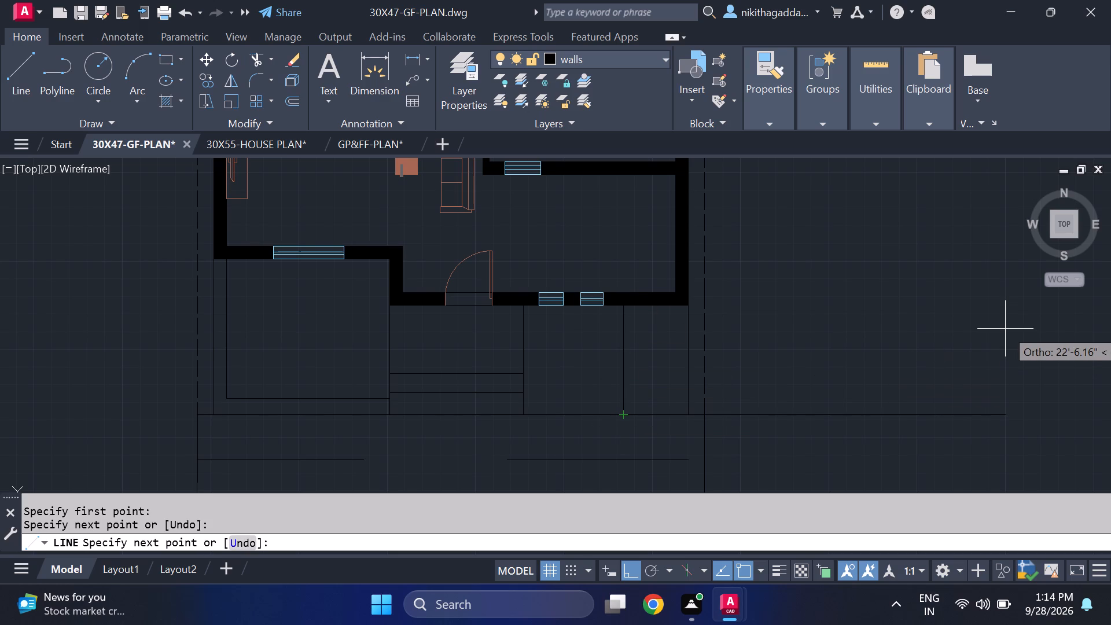
Draw a narrow vertical strip outline just east of the entrance steps, from the broken front line to slightly past the plot line.
key("space")
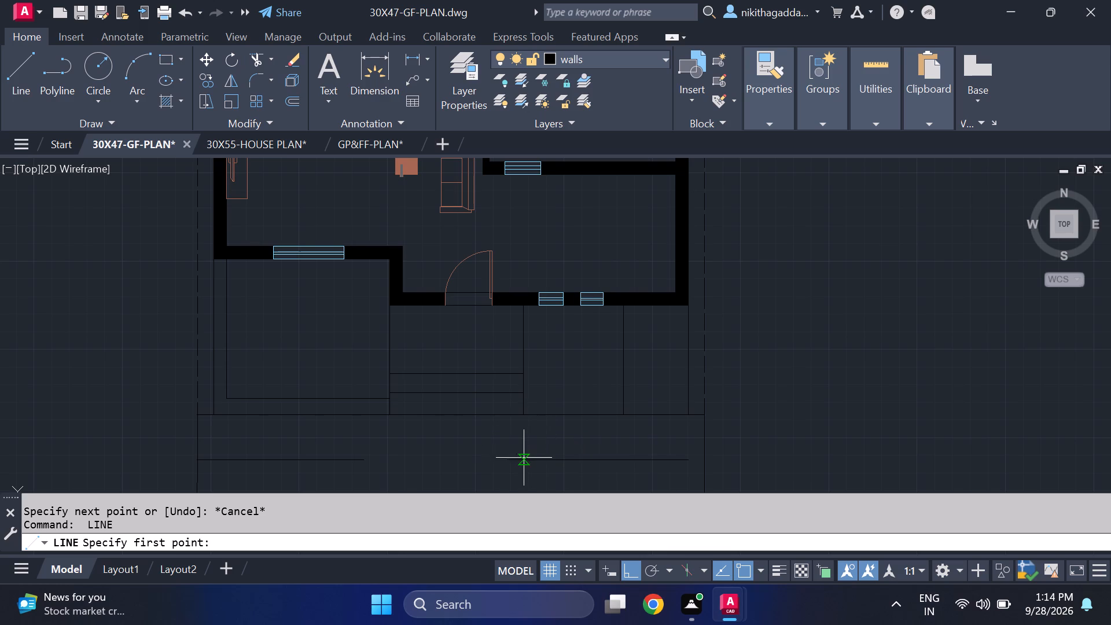
left_click(535, 418)
middle_click_drag(543, 471, 545, 407)
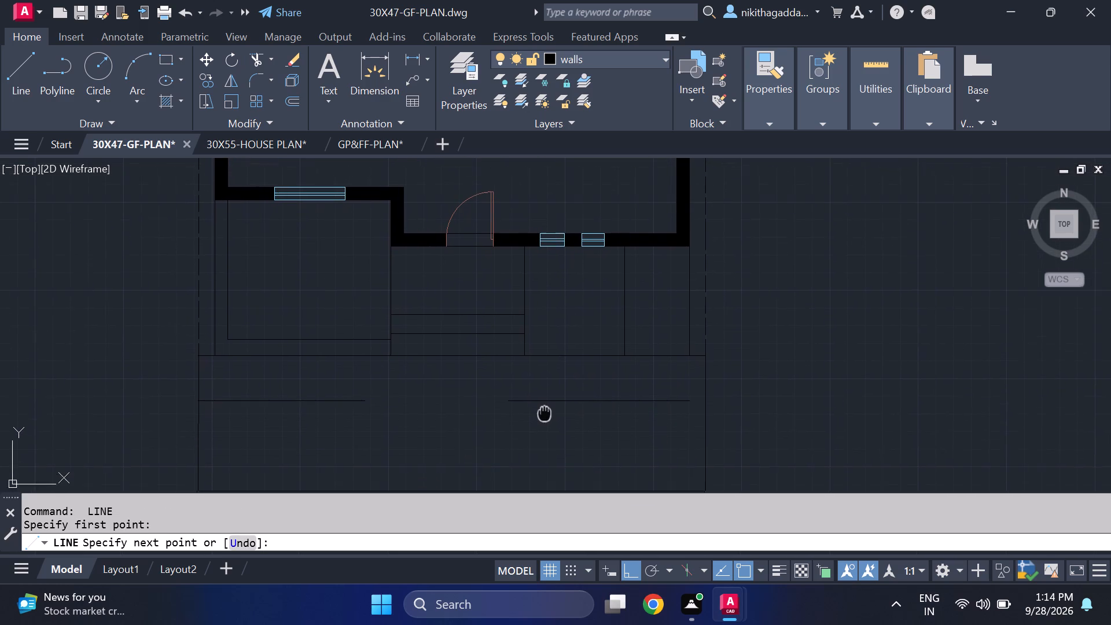
middle_click_drag(545, 407, 545, 407)
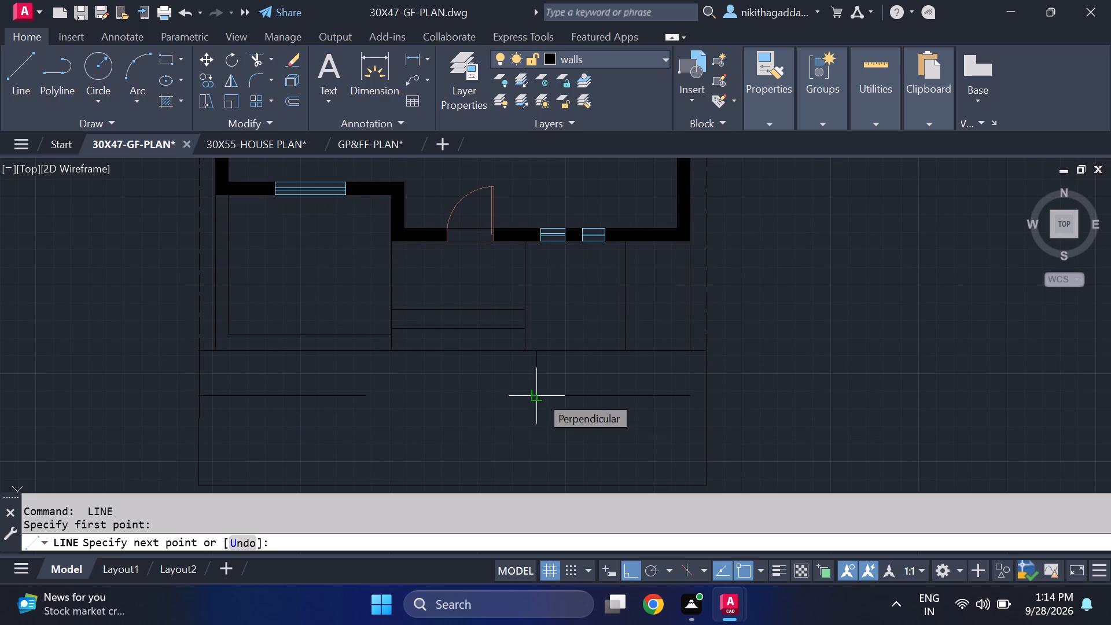
left_click(540, 395)
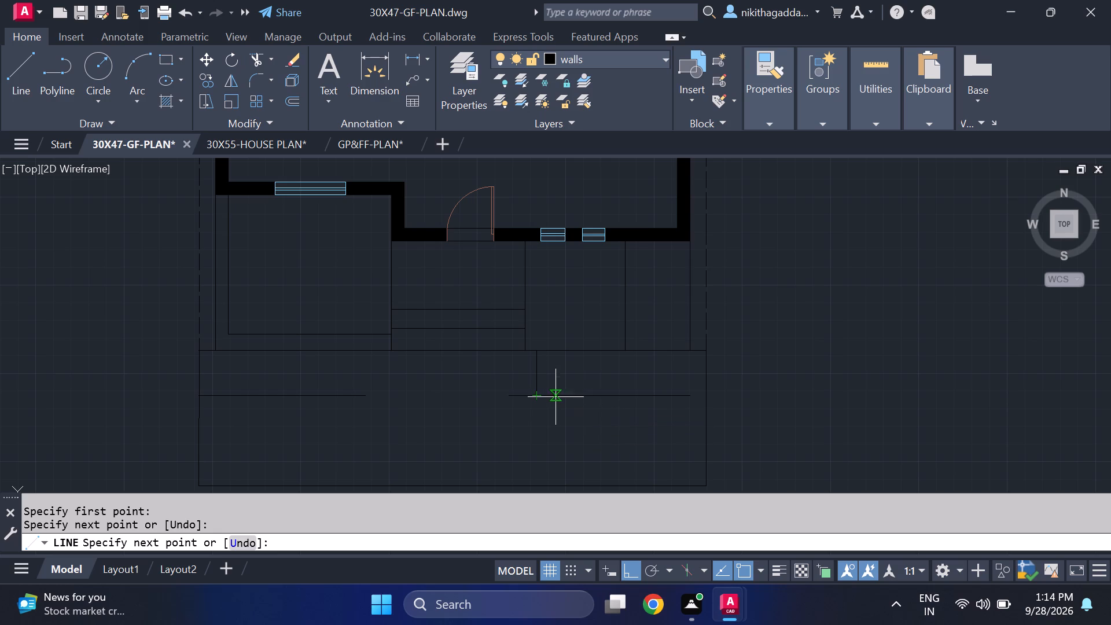
scroll(549, 393, "up", 3)
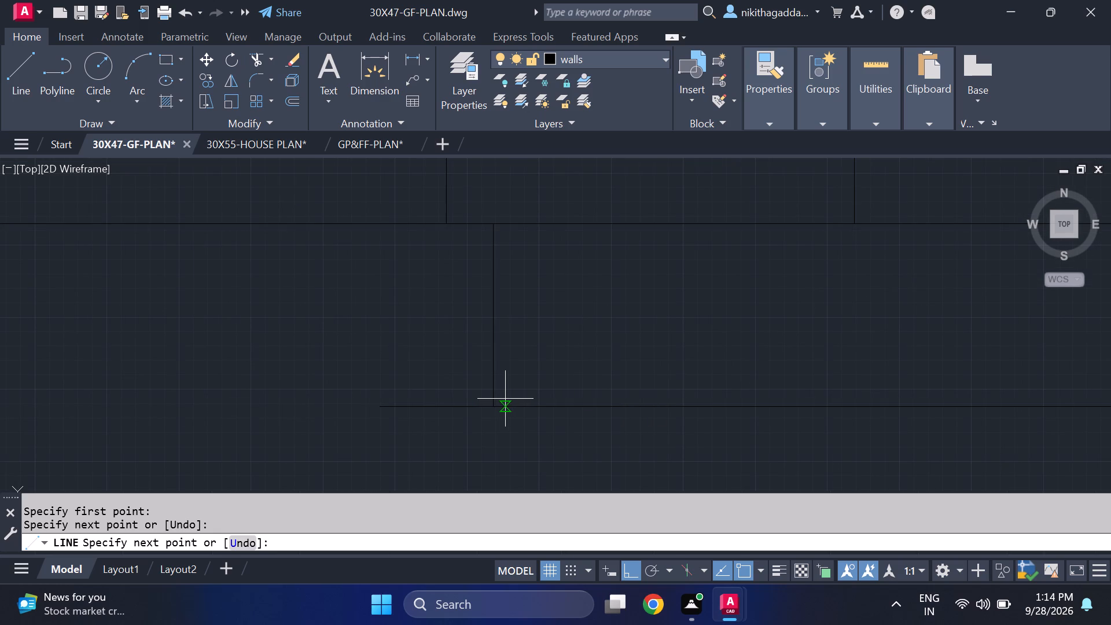
left_click(505, 402)
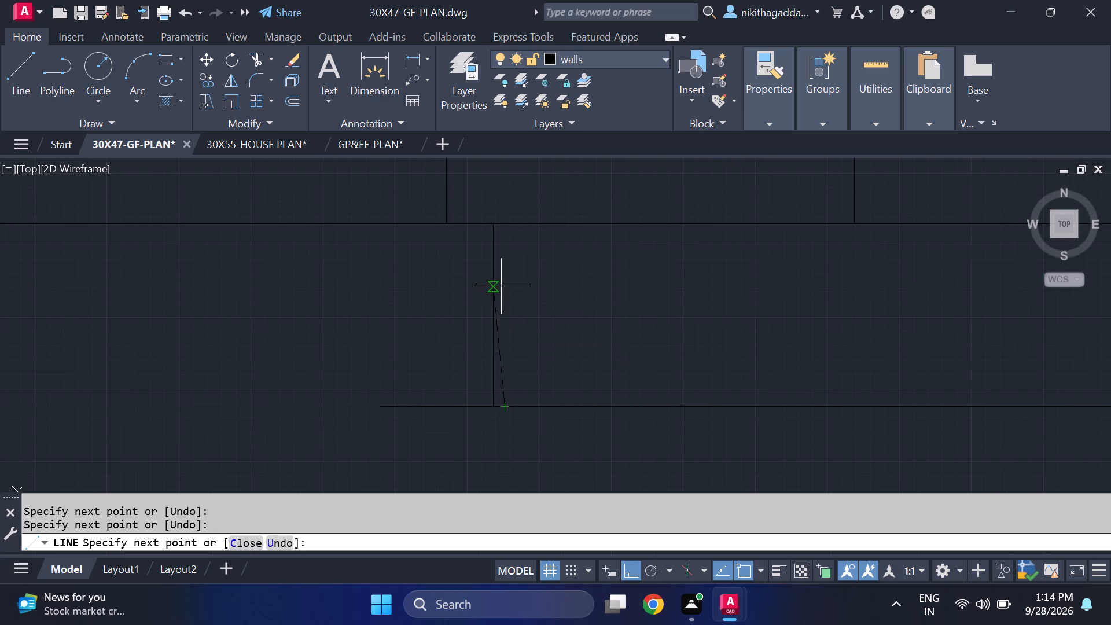
left_click(507, 226)
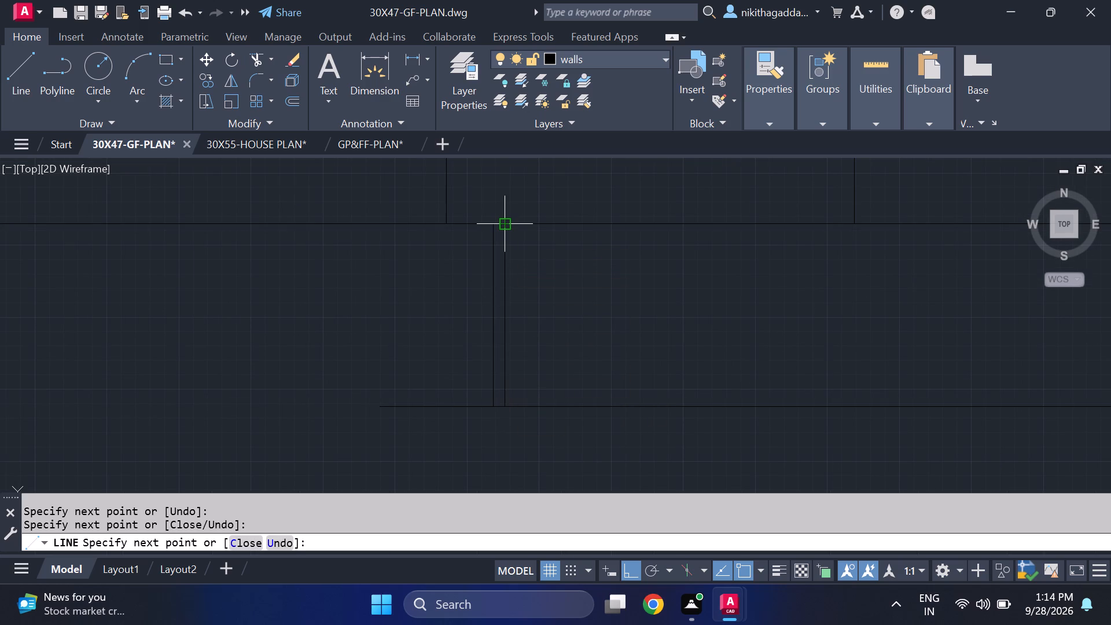
scroll(509, 209, "up", 2)
left_click(500, 217)
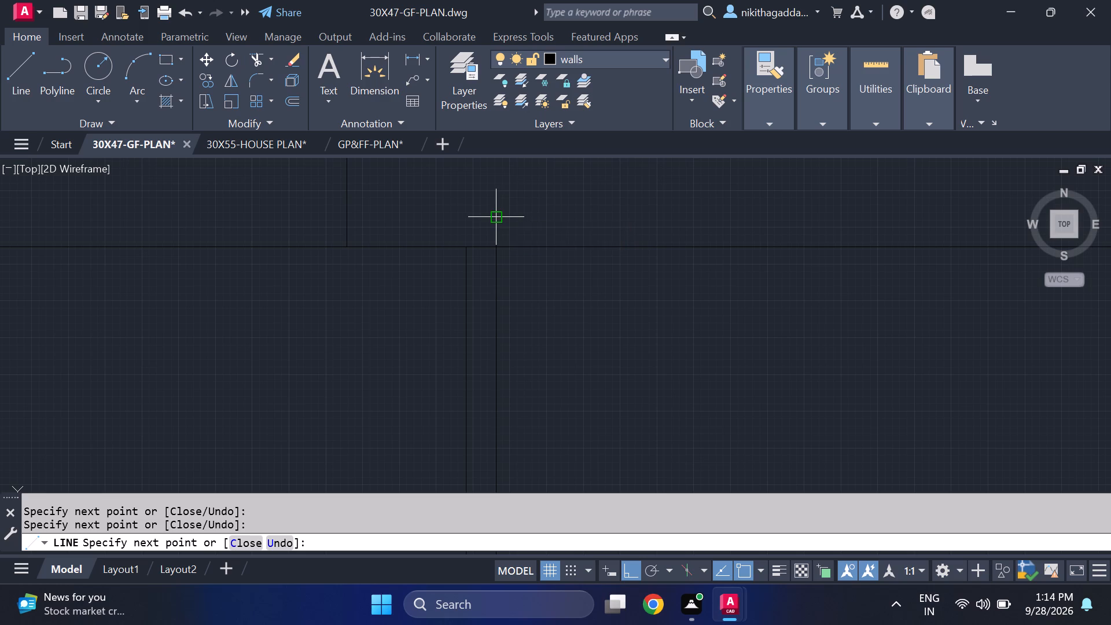
left_click(468, 219)
left_click(469, 246)
scroll(726, 307, "down", 4)
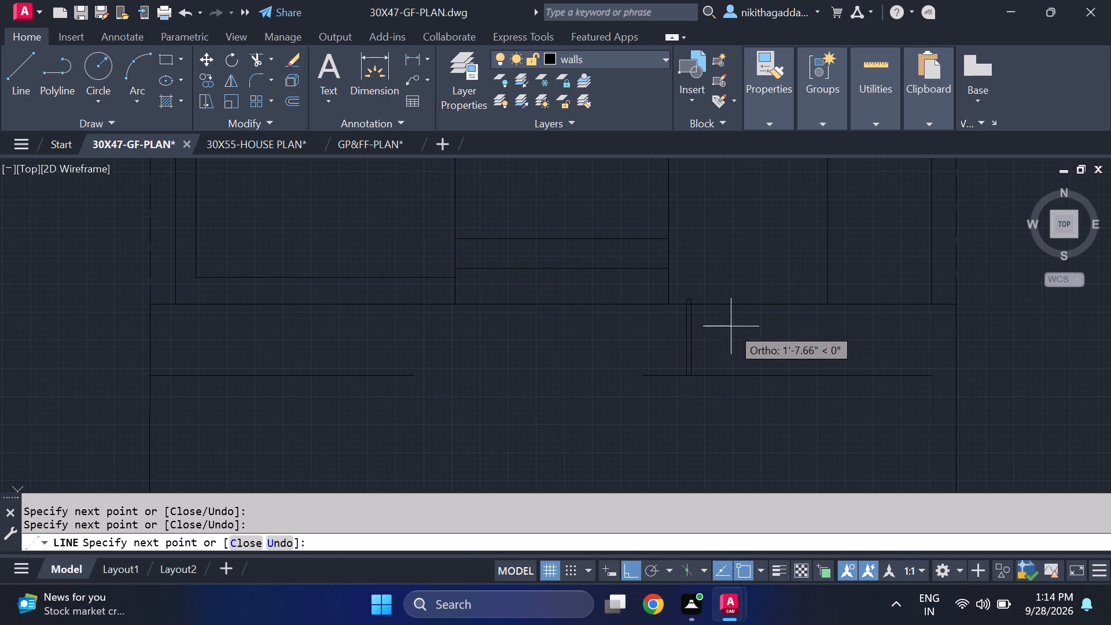
key("Escape")
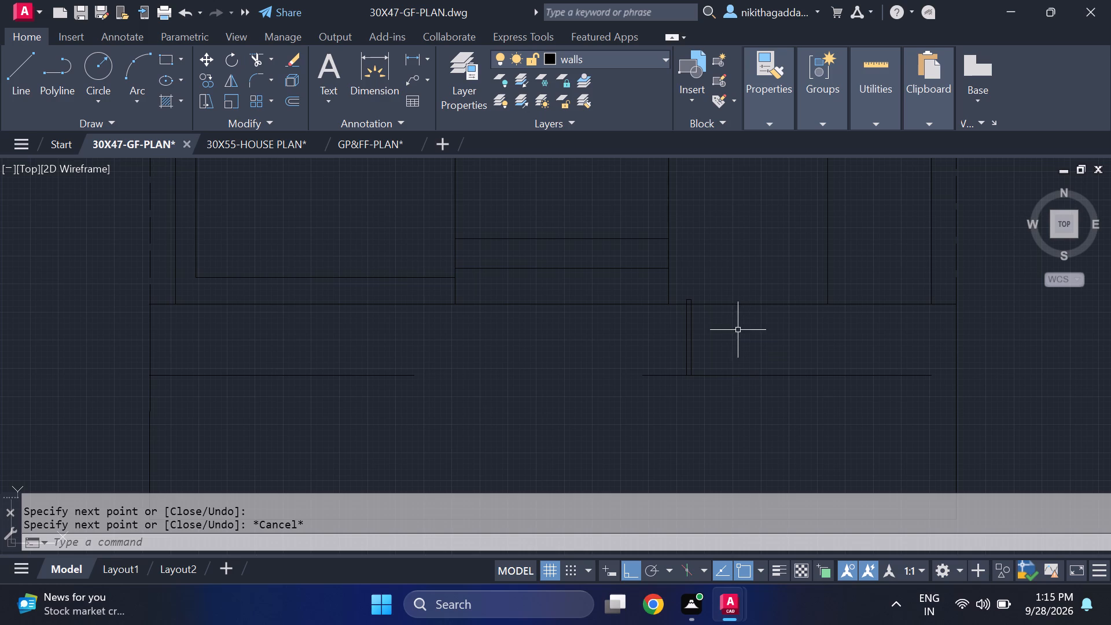
Copy the complete narrow strip outline about 9'-4" west along the broken front line, to the other side of the entrance steps.
left_click_drag(720, 333, 711, 330)
left_click(665, 348)
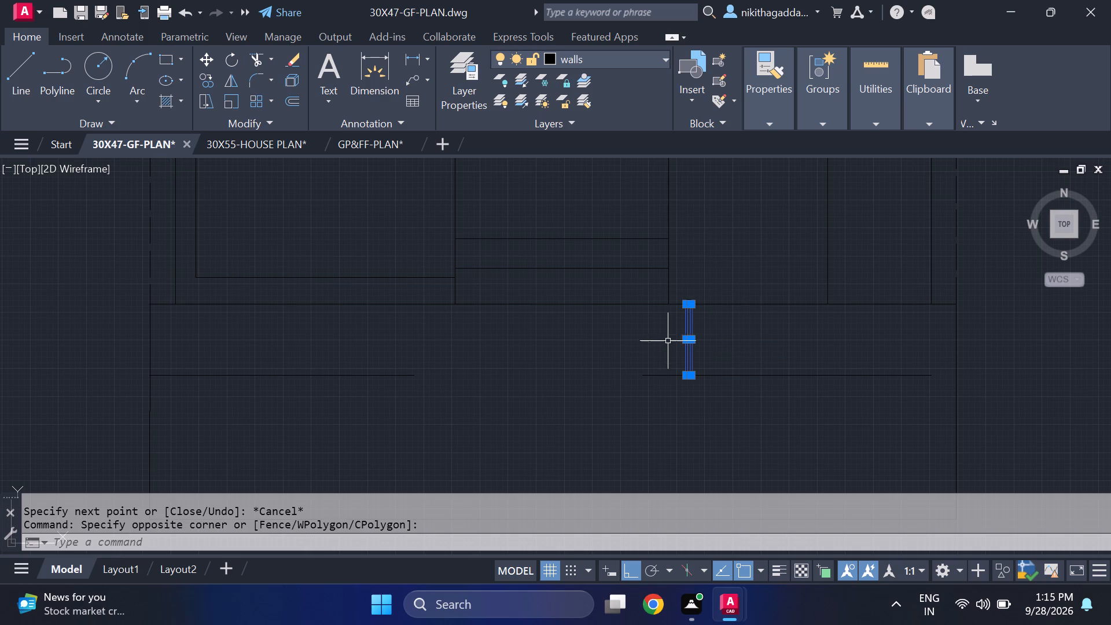
scroll(691, 301, "up", 4)
left_click_drag(719, 284, 711, 289)
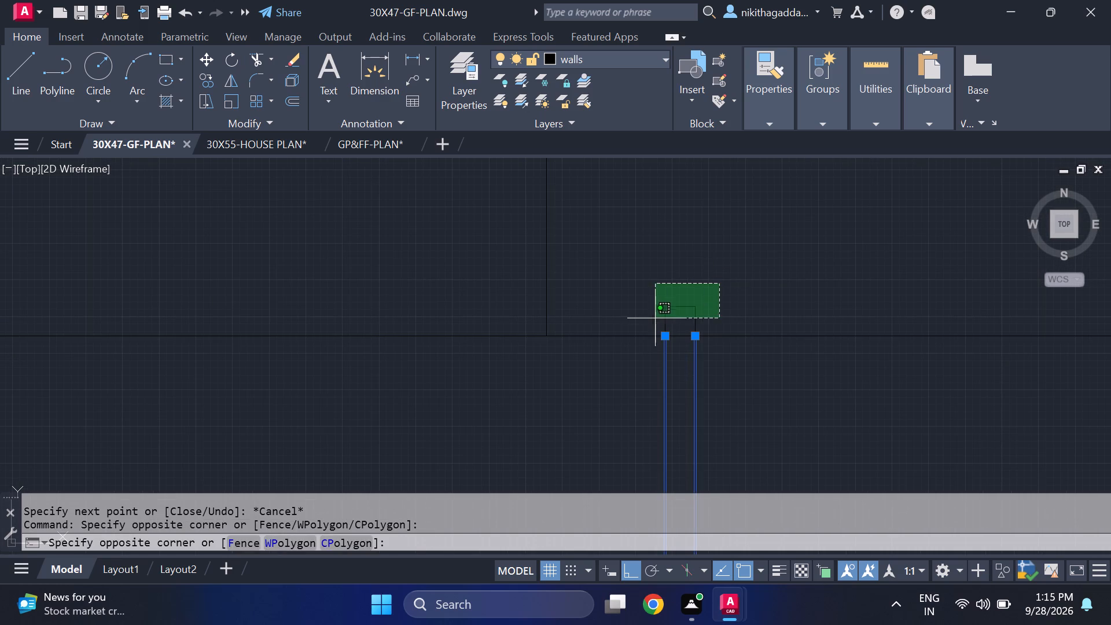
left_click(651, 320)
scroll(744, 380, "down", 3)
middle_click_drag(735, 398, 671, 248)
scroll(680, 319, "up", 4)
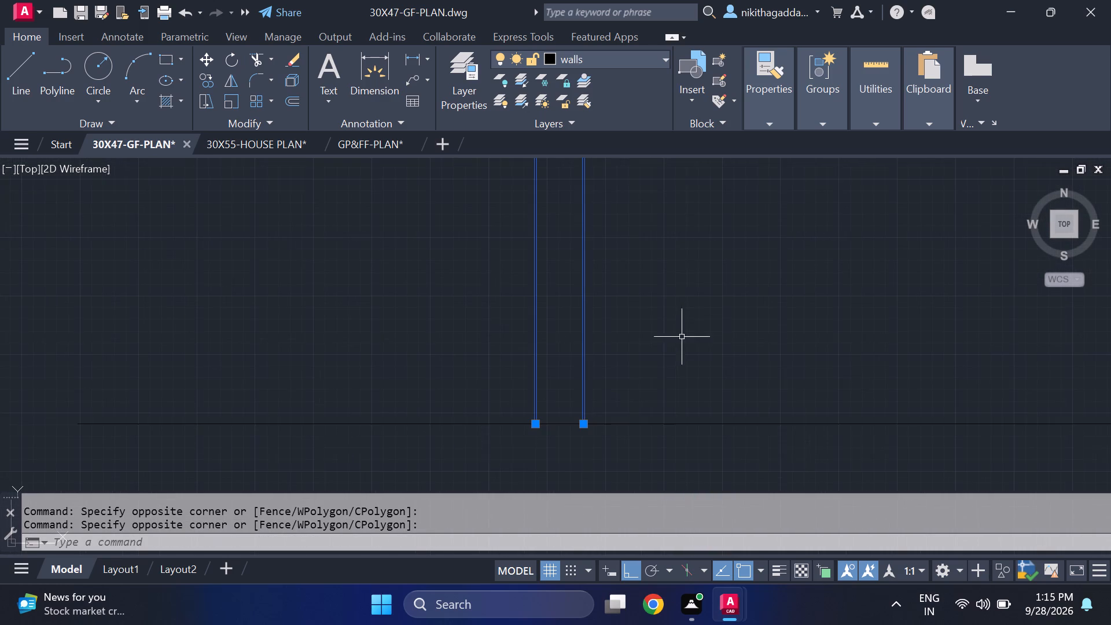
left_click(555, 422)
scroll(631, 383, "down", 4)
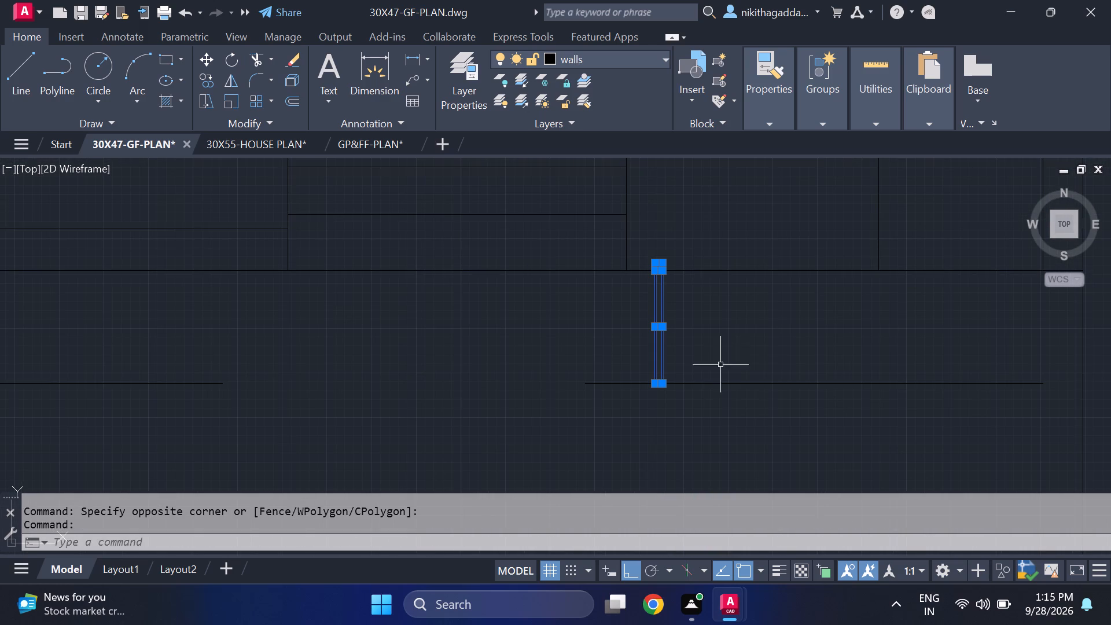
type("co")
key("Return")
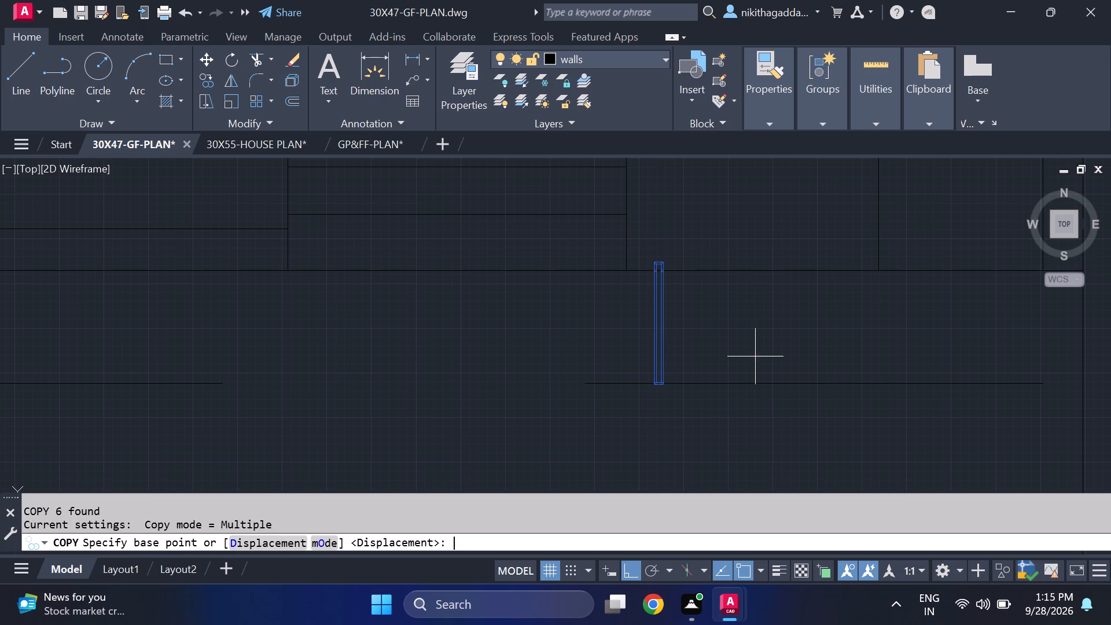
left_click(653, 388)
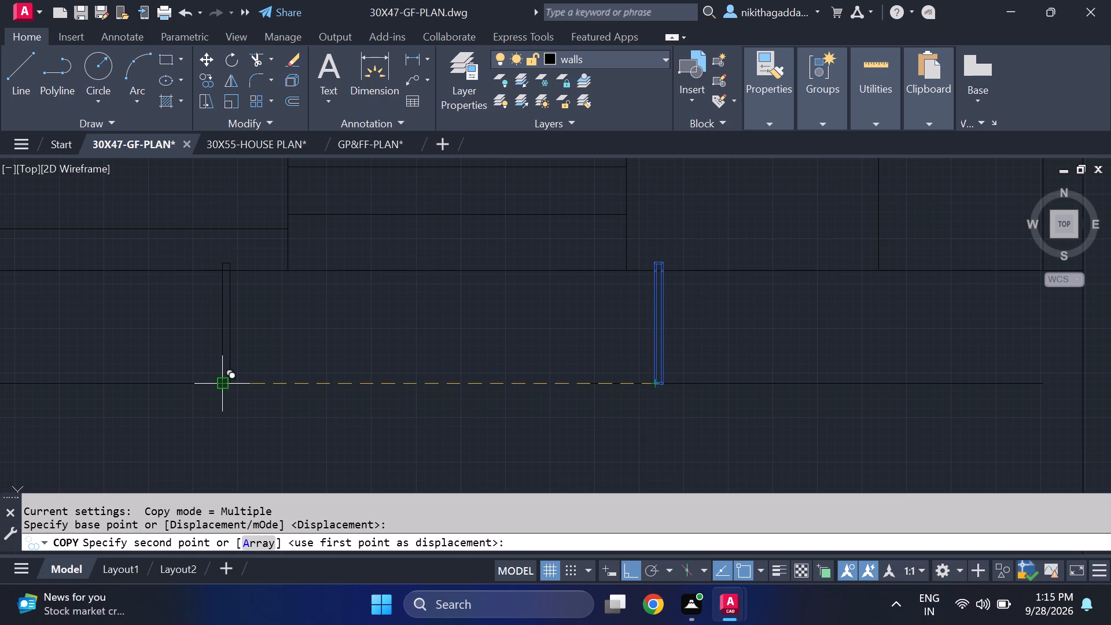
left_click(255, 383)
key("Escape")
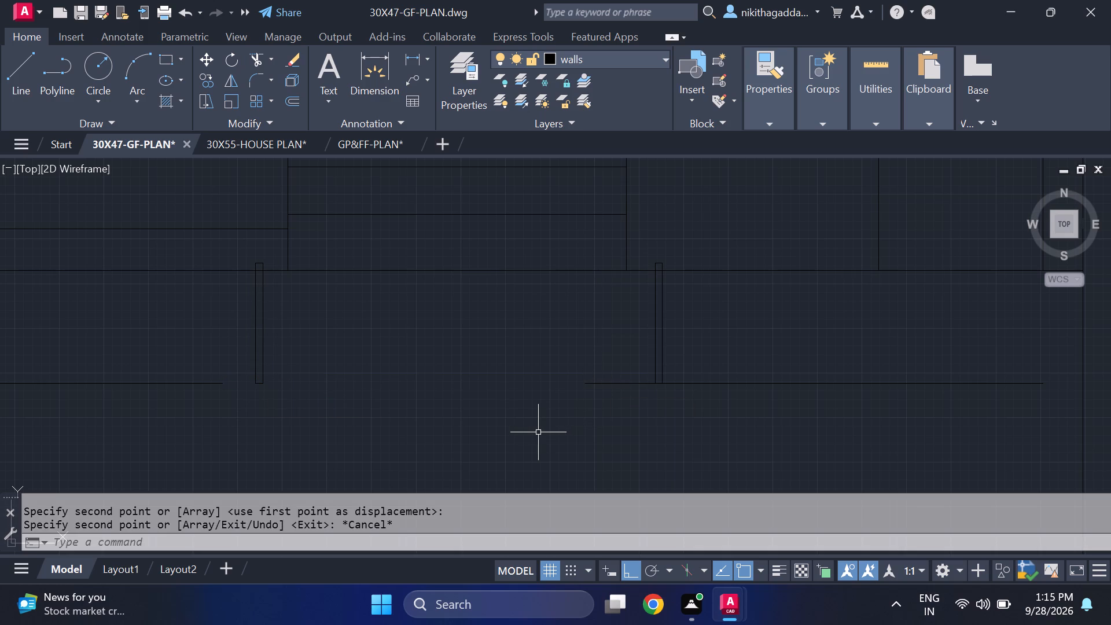
Extend both segments of the broken front line to the western strip outline, closing the gap in front of the entrance steps.
type("ex")
key("Return")
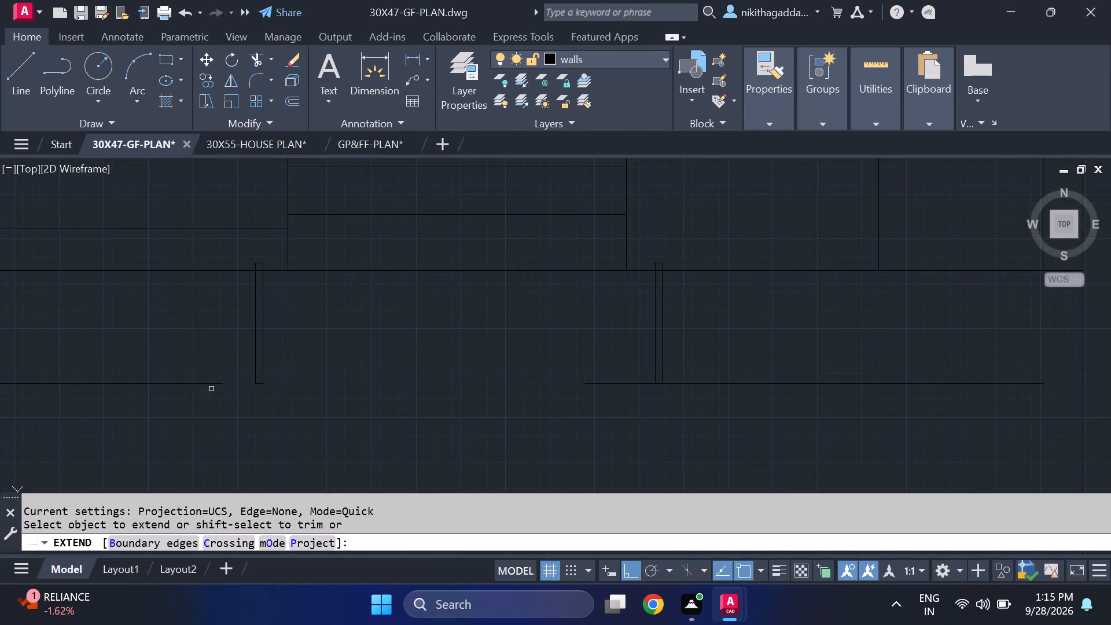
left_click(205, 385)
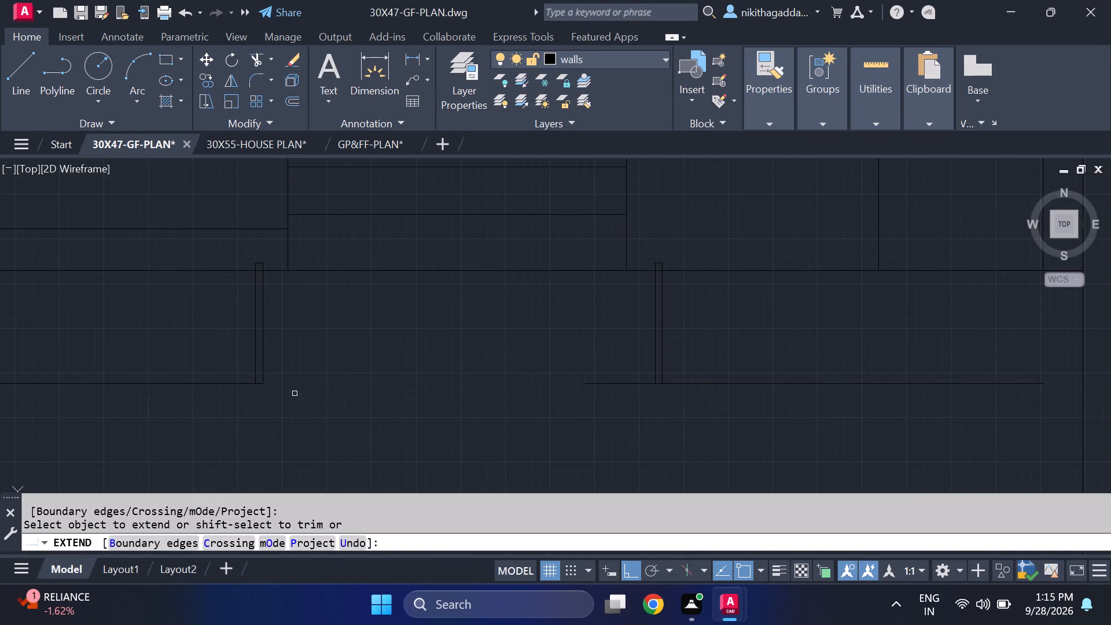
left_click(237, 384)
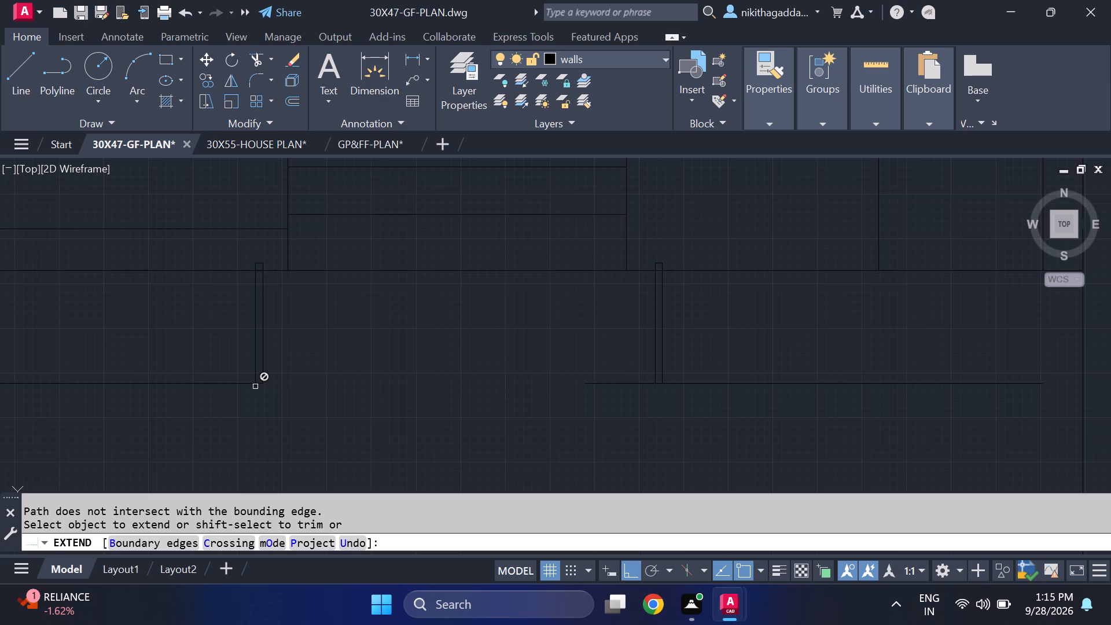
scroll(257, 389, "up", 3)
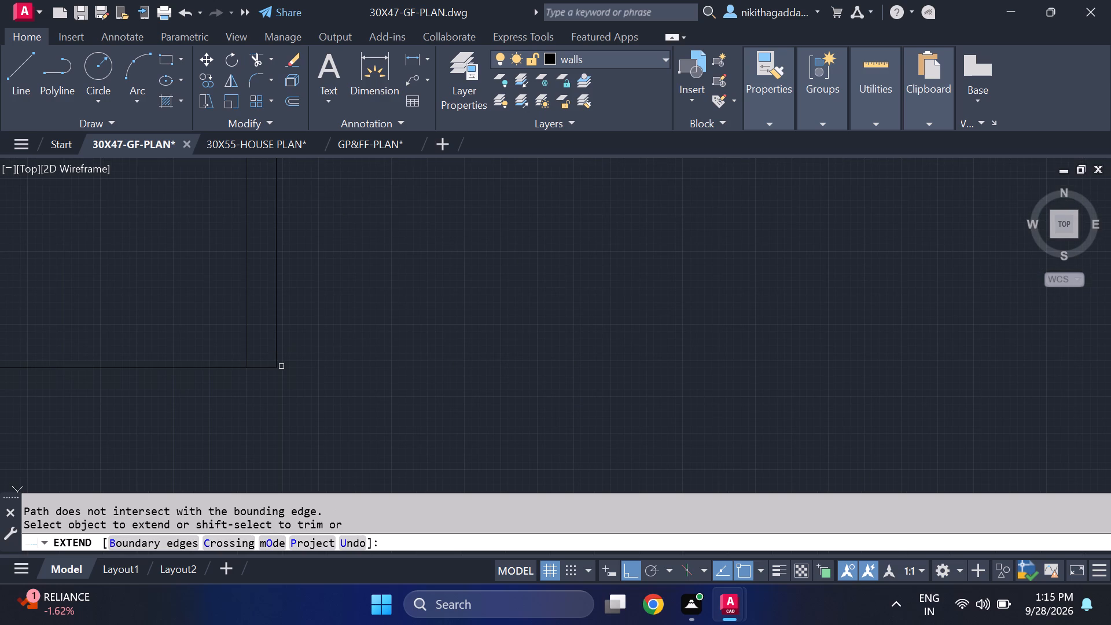
scroll(952, 387, "down", 3)
scroll(1010, 388, "down", 3)
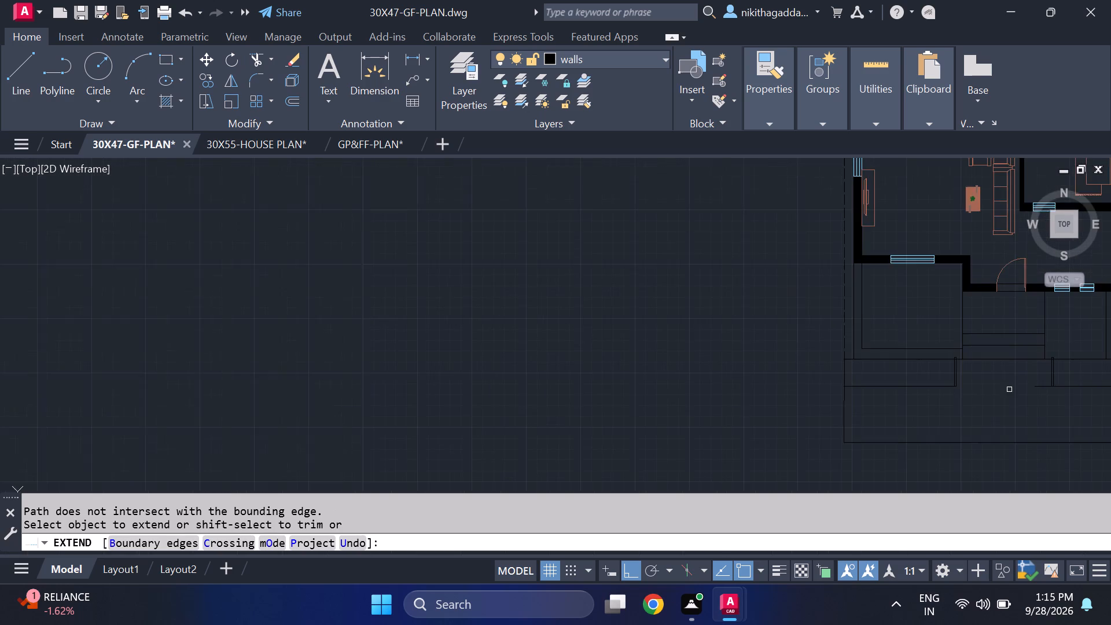
middle_click_drag(1007, 389, 775, 395)
left_click(810, 392)
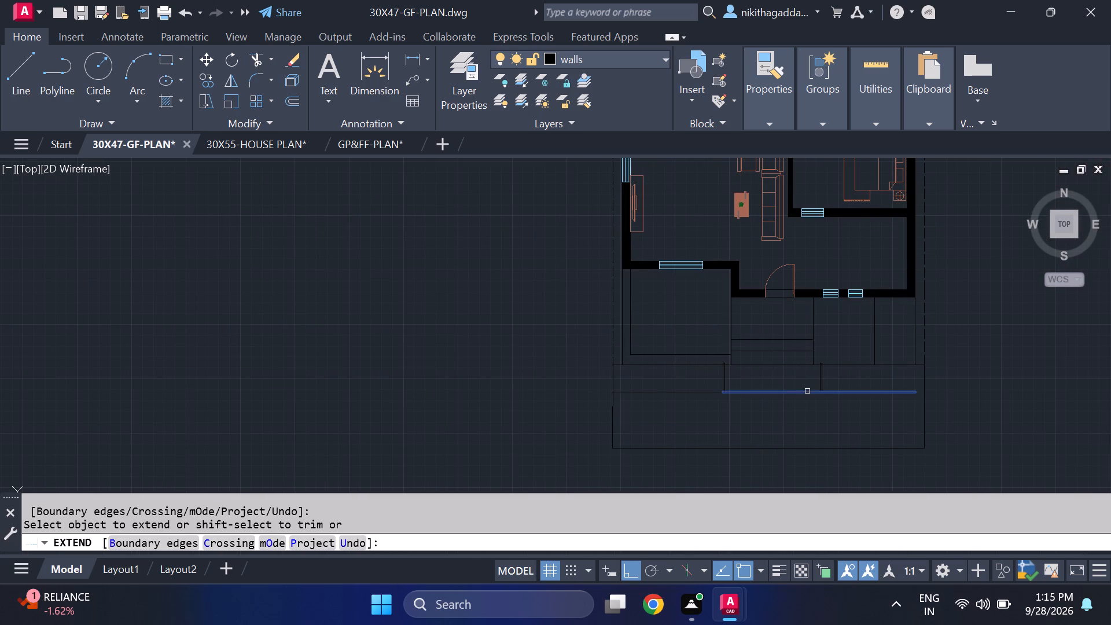
key("Escape")
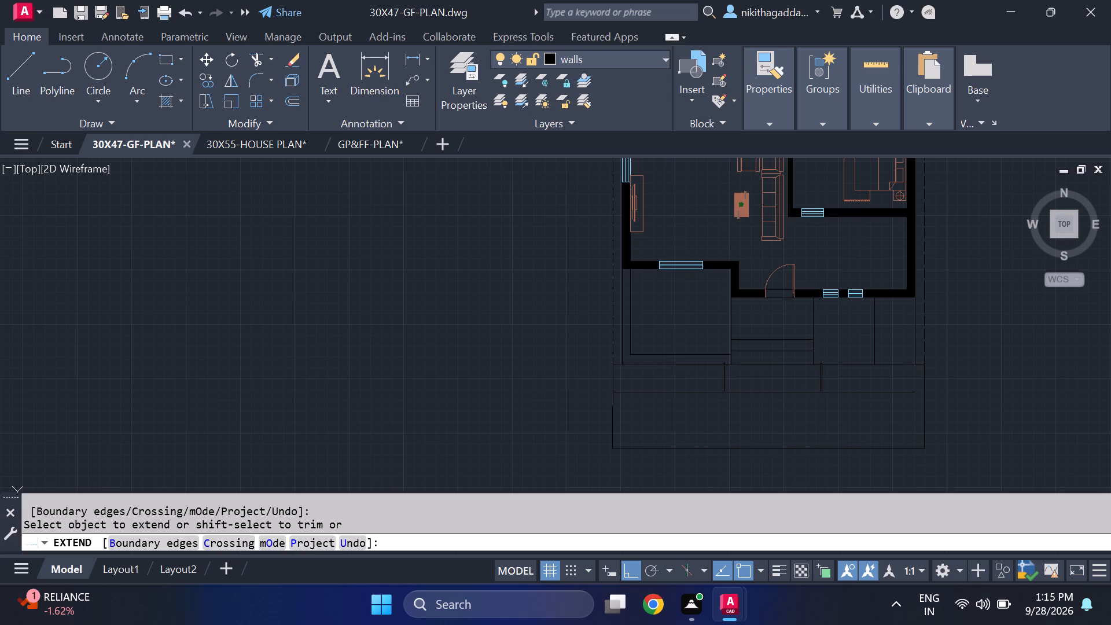
Extend the southern horizontal line of the front strip east to the plot's side boundary line.
scroll(867, 385, "up", 1)
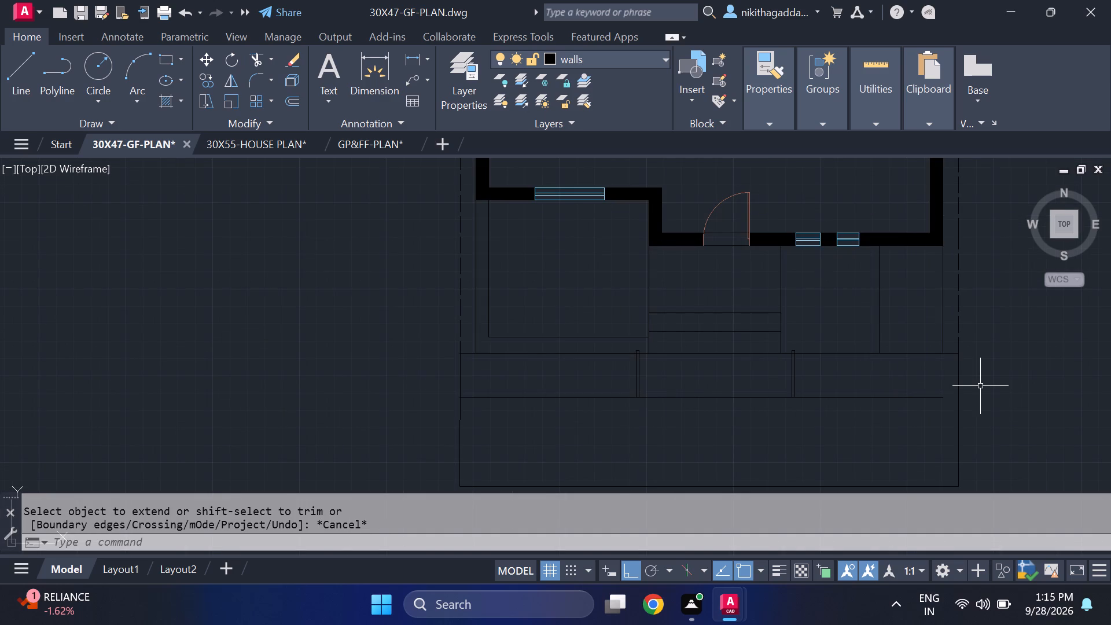
type("ex")
key("Return")
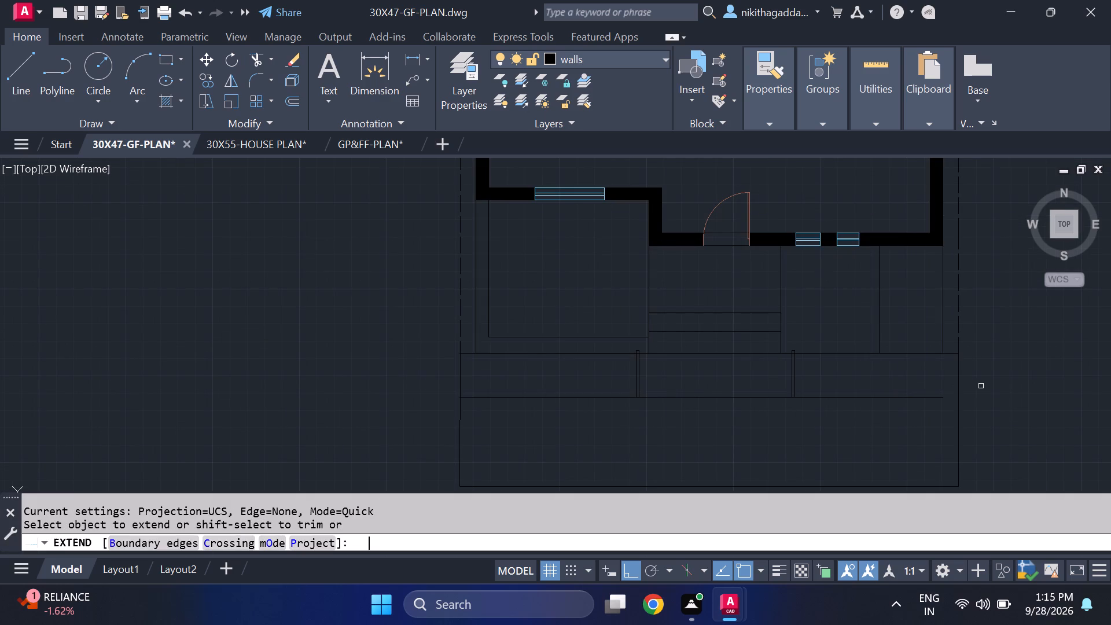
left_click(931, 398)
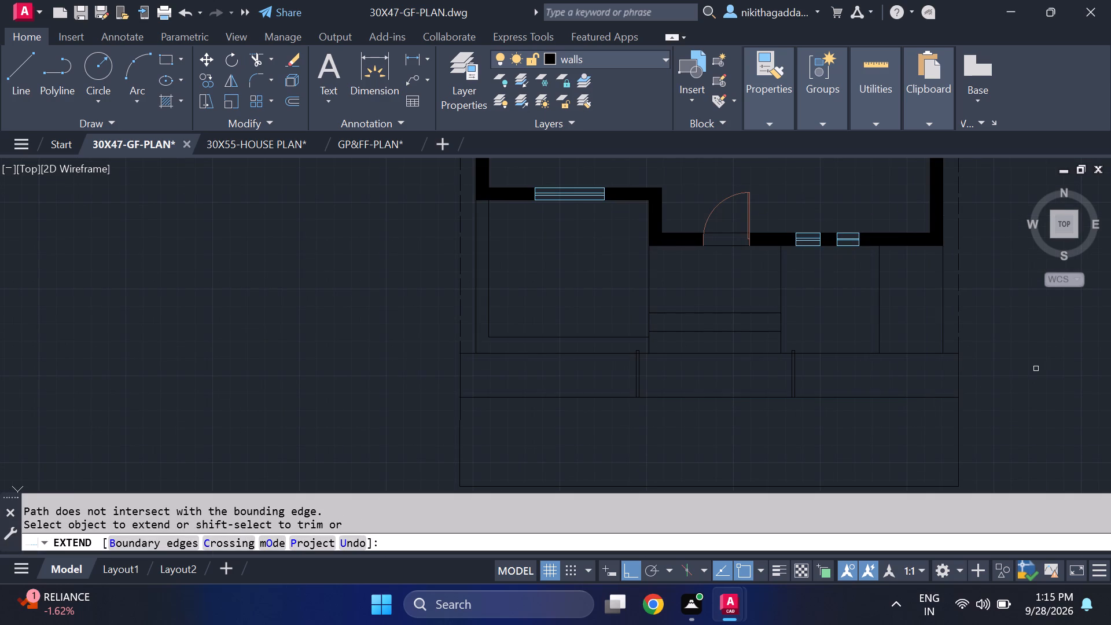
key("Escape")
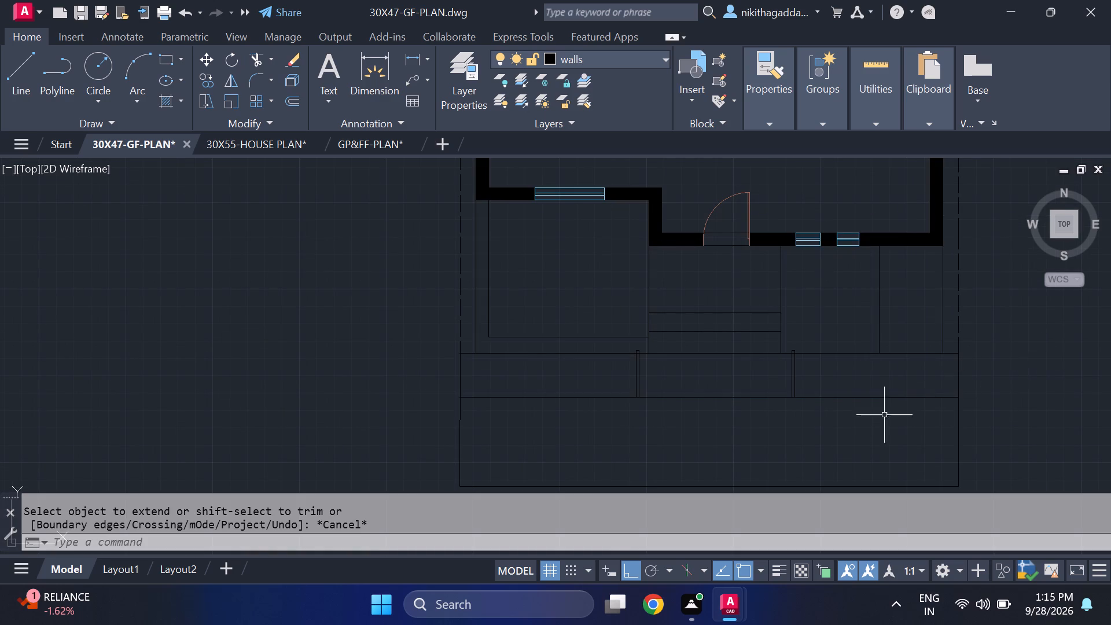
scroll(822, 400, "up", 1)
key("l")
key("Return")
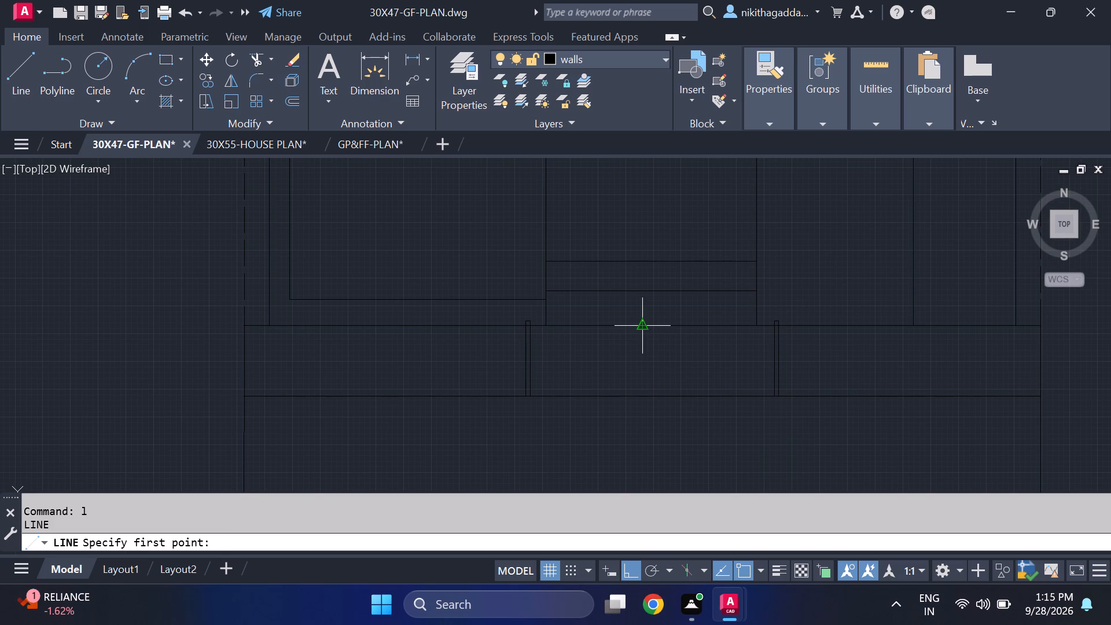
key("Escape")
Copy the complete narrow western strip outline east along the front lines to roughly midway between the two existing strips.
scroll(538, 323, "up", 2)
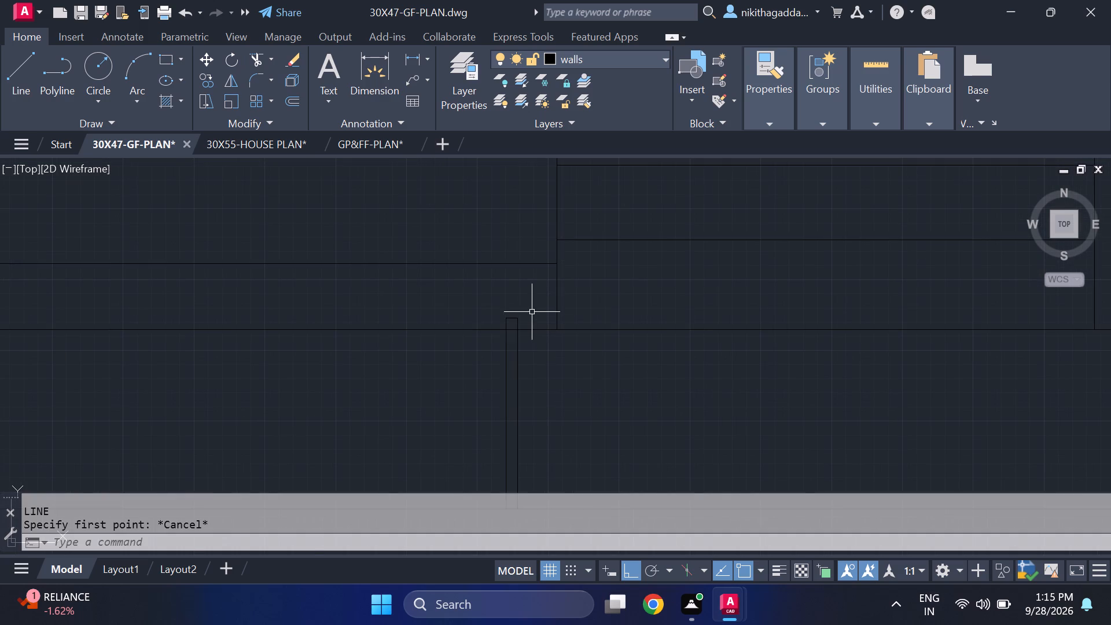
left_click(531, 312)
left_click(485, 323)
left_click_drag(563, 385, 537, 392)
left_click(474, 411)
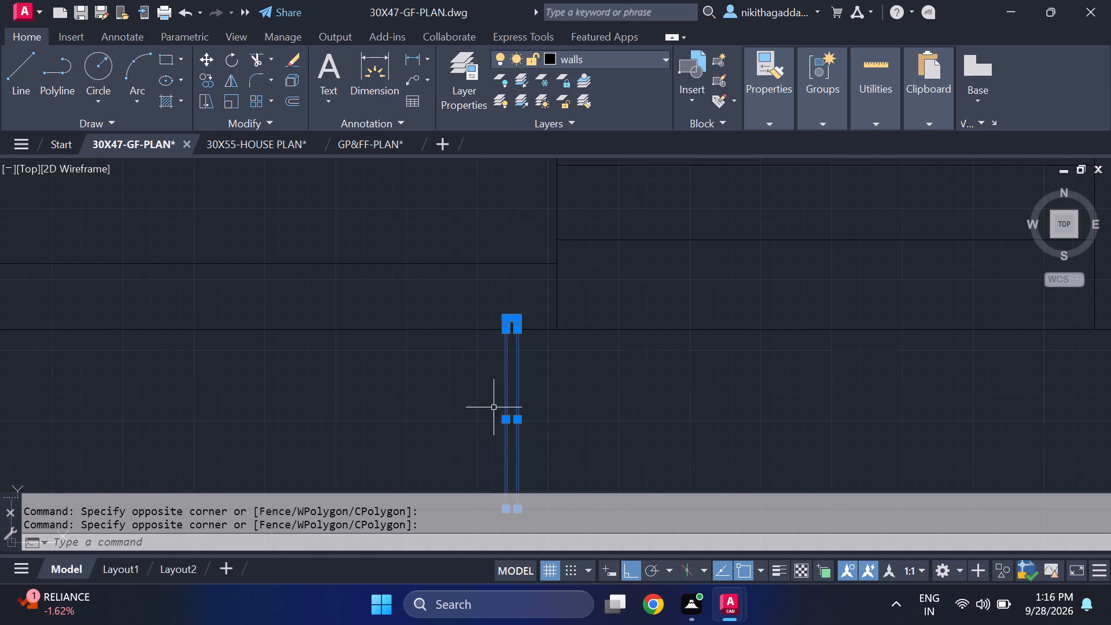
middle_click_drag(522, 433, 550, 265)
scroll(520, 354, "up", 2)
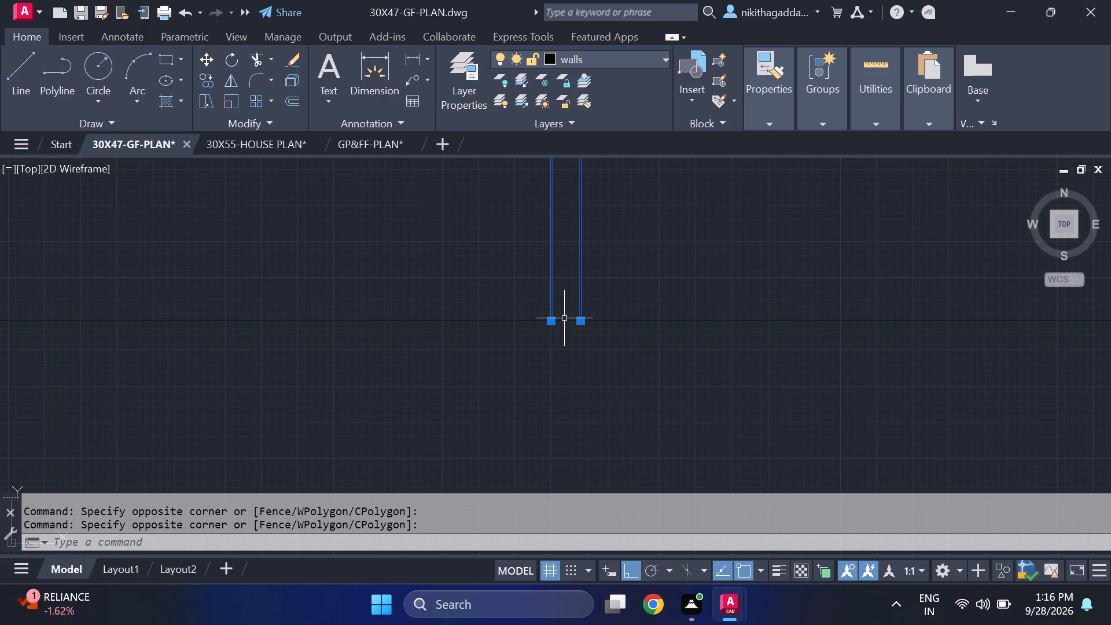
left_click(564, 319)
scroll(609, 310, "down", 3)
type("co")
key("Return")
middle_click_drag(675, 367, 533, 406)
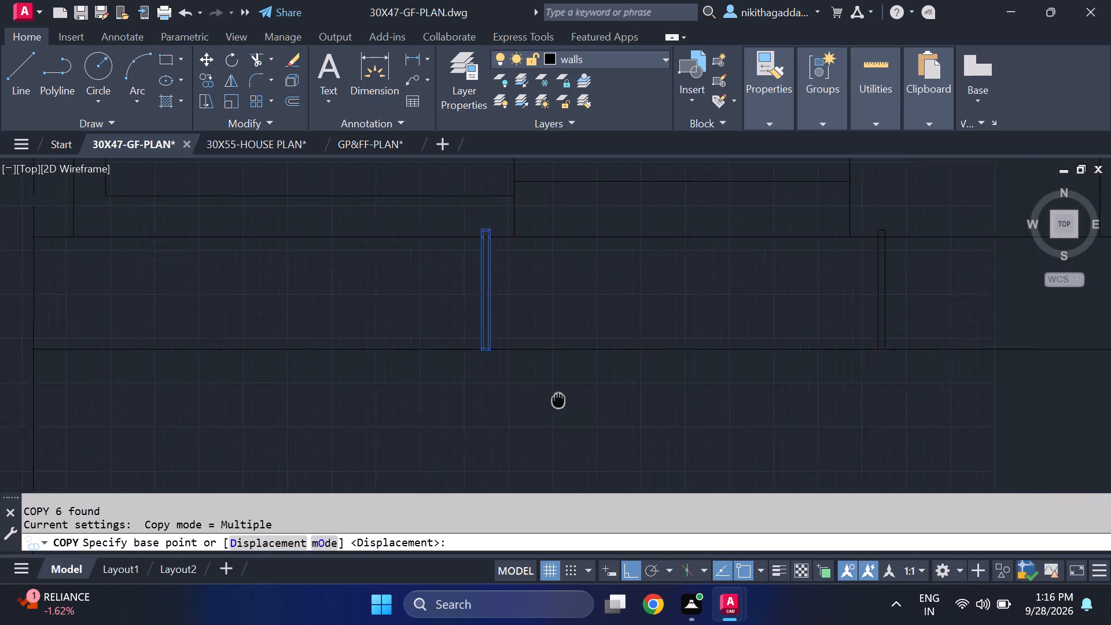
middle_click_drag(533, 406, 461, 426)
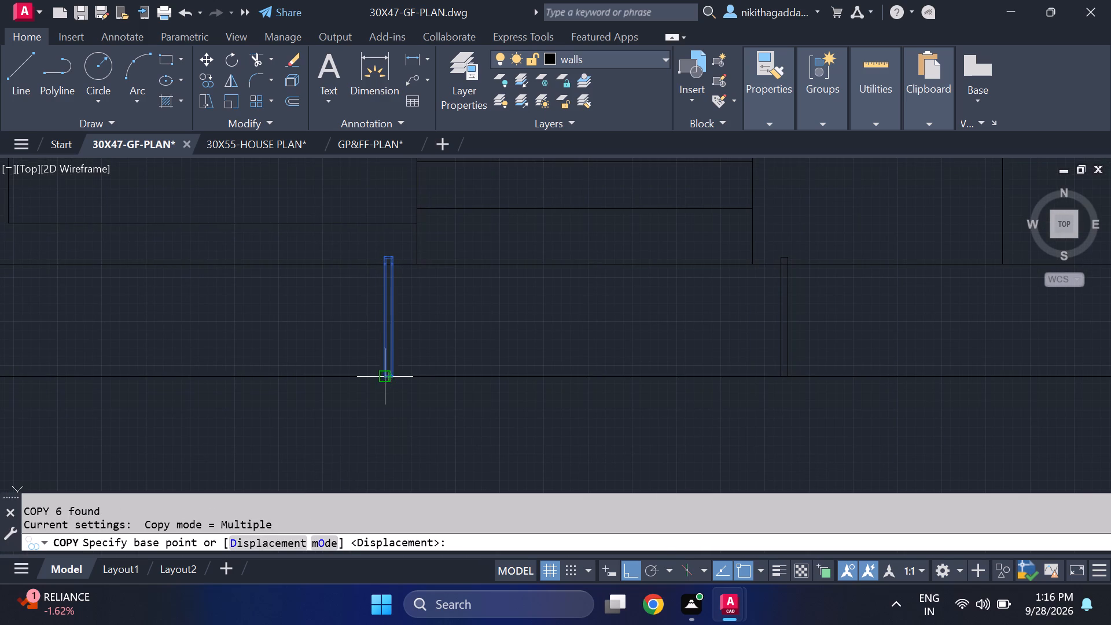
left_click(384, 381)
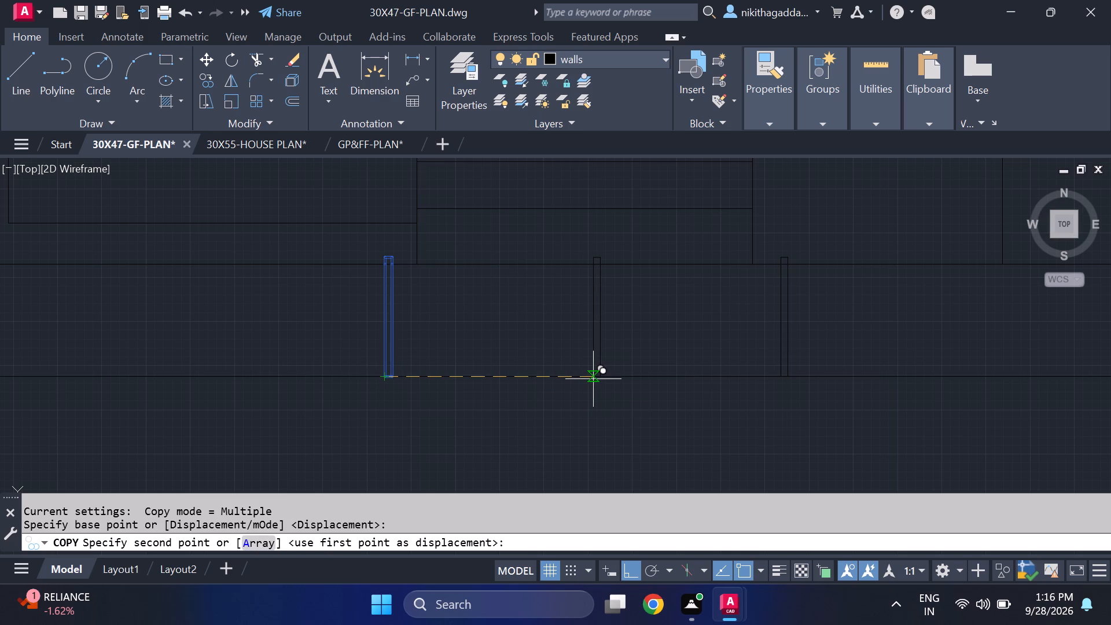
left_click(593, 379)
key("Escape")
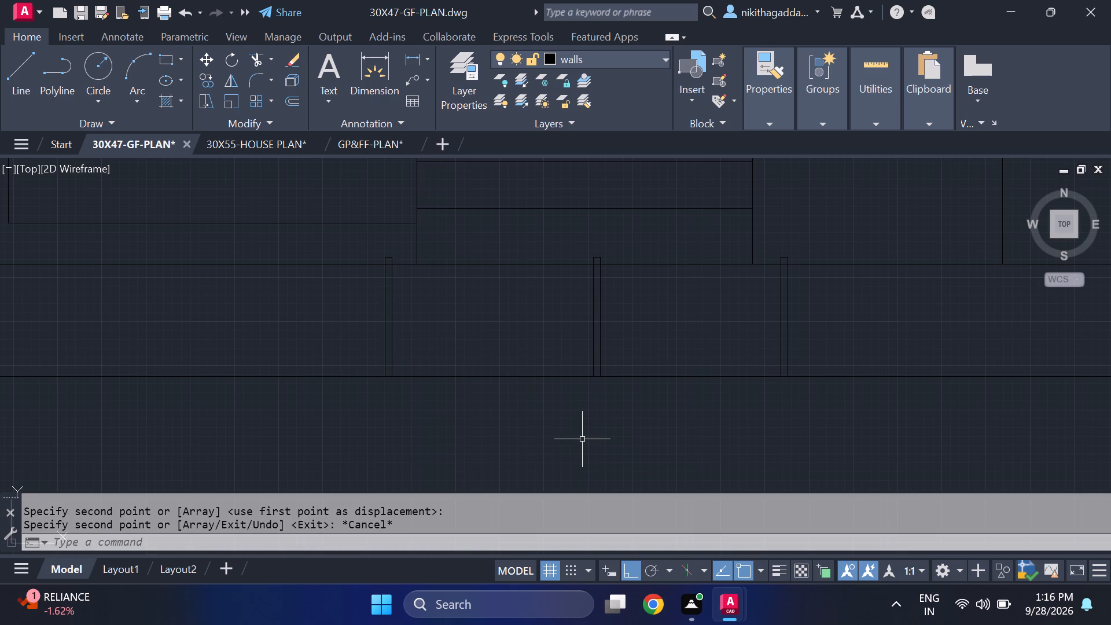
Copy the complete middle strip outline horizontally east to an empty spot outside the plot boundary.
scroll(582, 439, "down", 4)
middle_click_drag(623, 454, 592, 433)
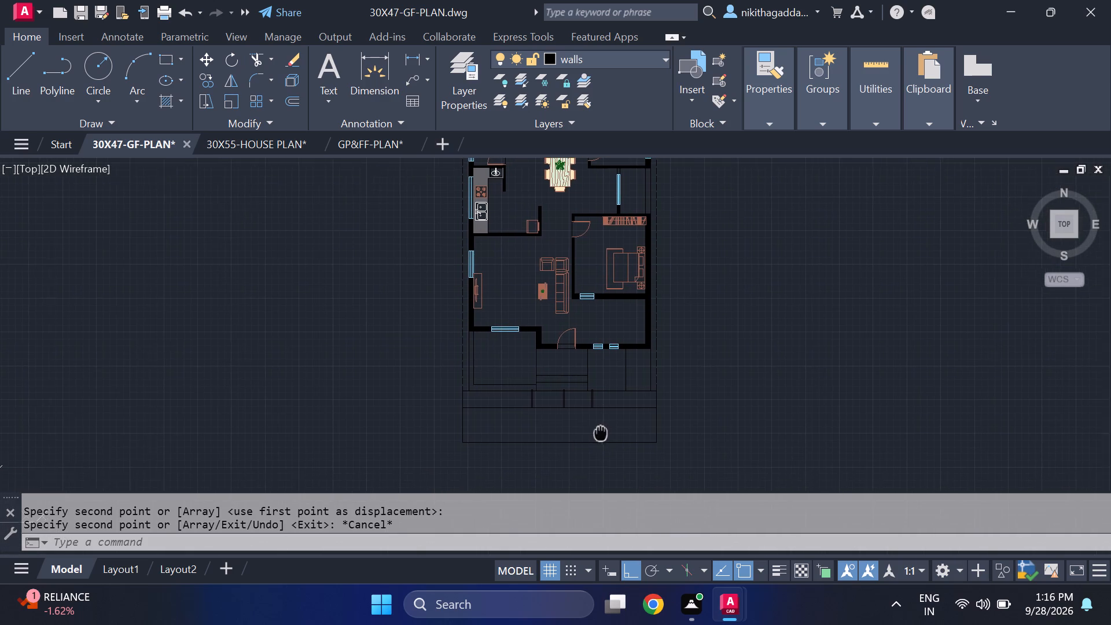
middle_click_drag(592, 433, 584, 433)
scroll(579, 411, "up", 2)
scroll(483, 388, "up", 2)
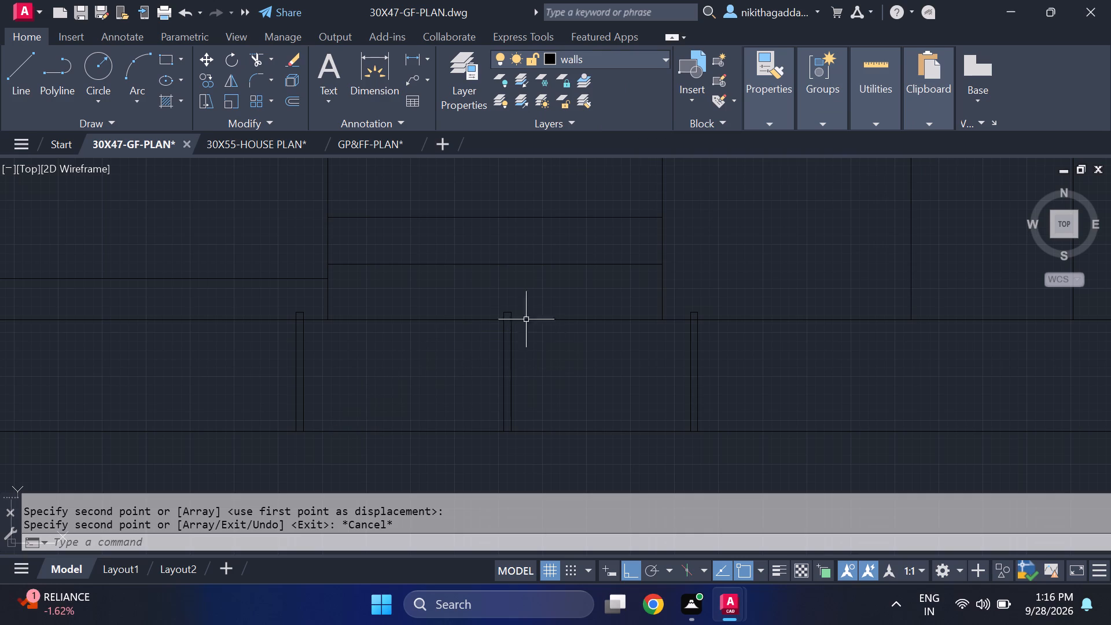
scroll(520, 300, "up", 2)
left_click(505, 323)
left_click(442, 337)
scroll(566, 425, "down", 2)
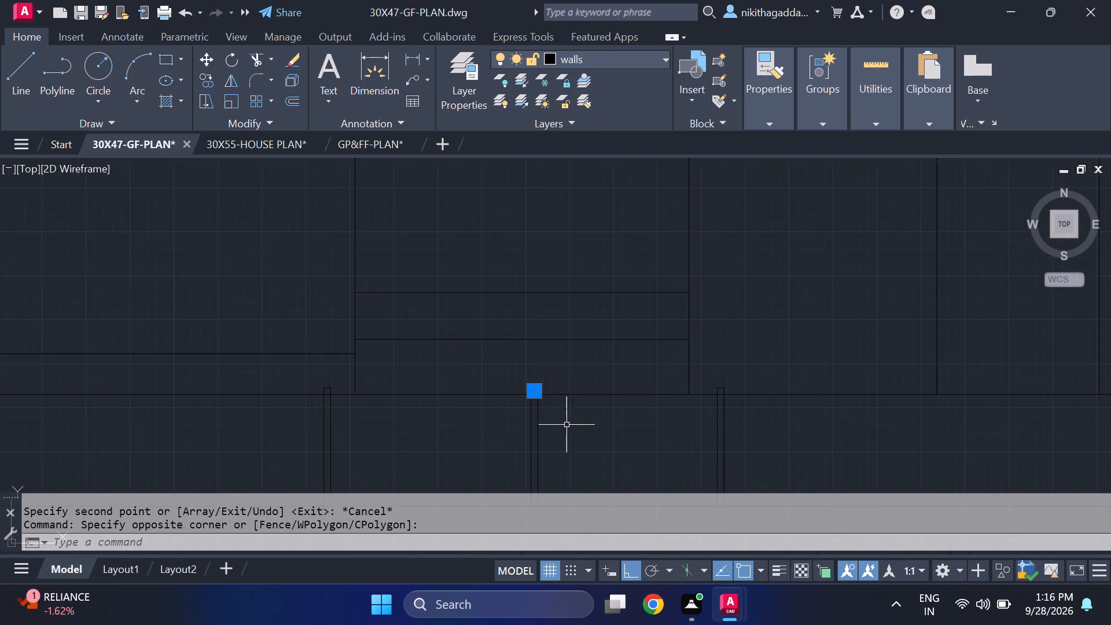
middle_click_drag(558, 422, 542, 312)
left_click(555, 339)
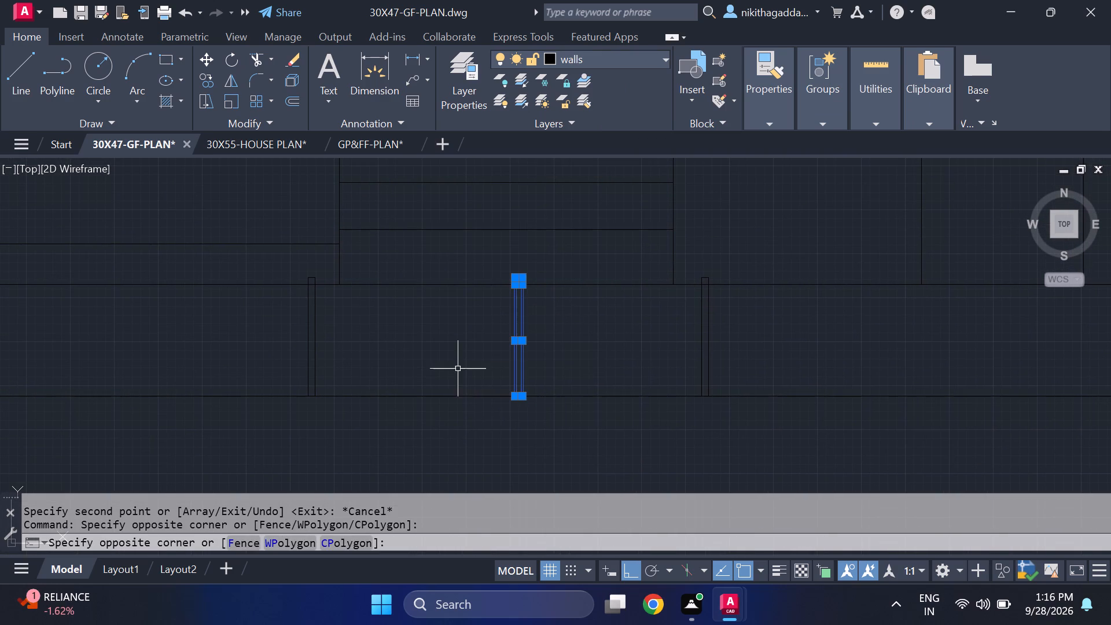
left_click(458, 369)
scroll(512, 399, "up", 3)
left_click(496, 357)
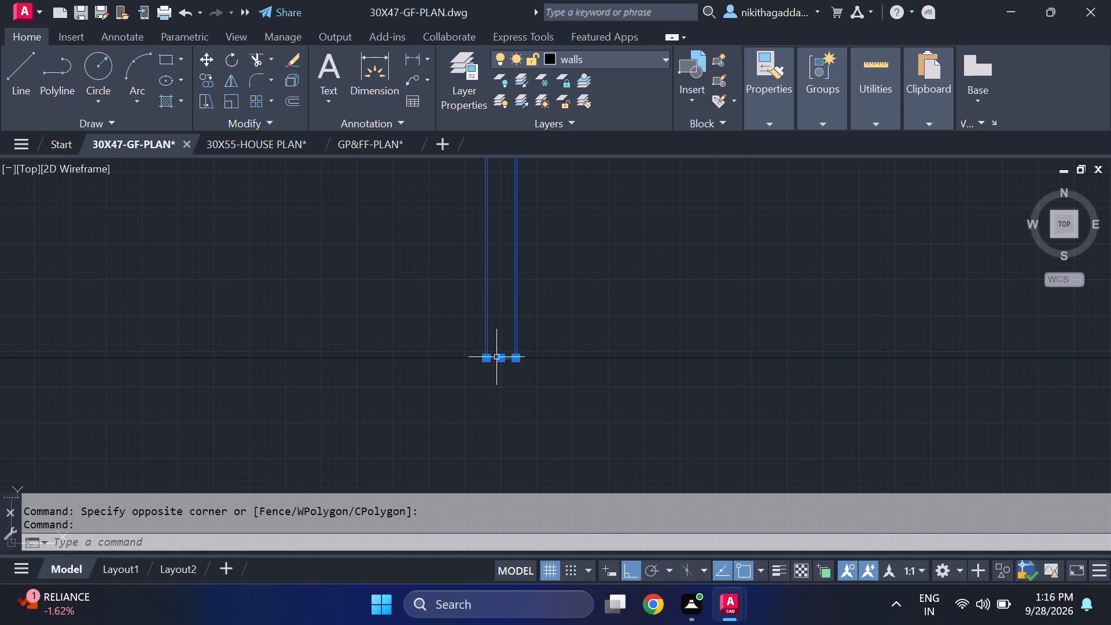
scroll(575, 328, "down", 3)
type("co")
key("Return")
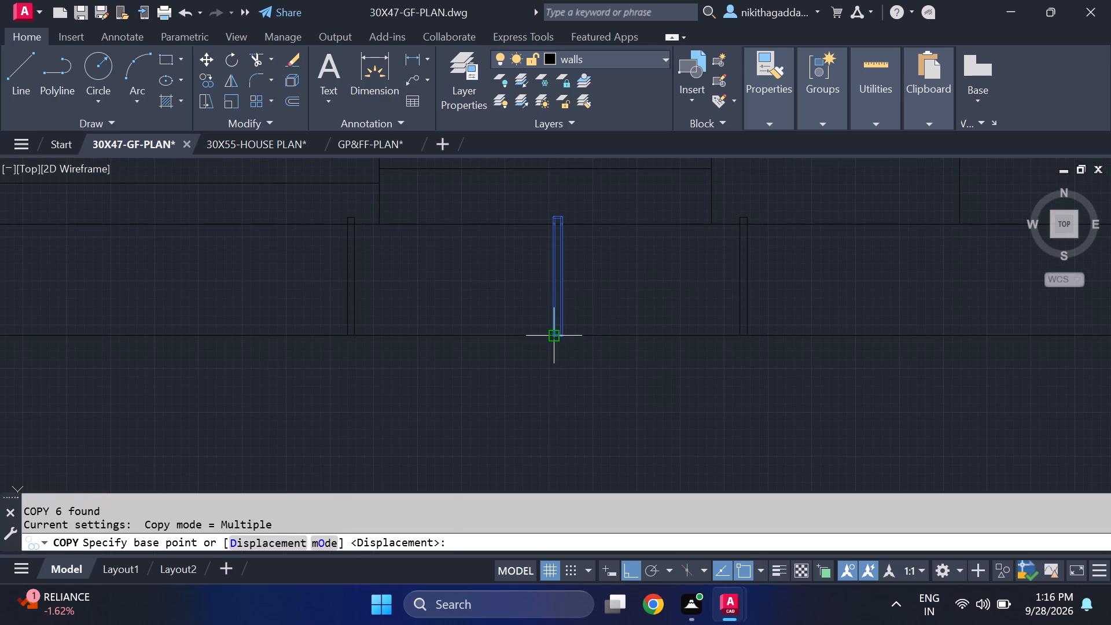
left_click(549, 340)
scroll(894, 367, "down", 4)
left_click(991, 363)
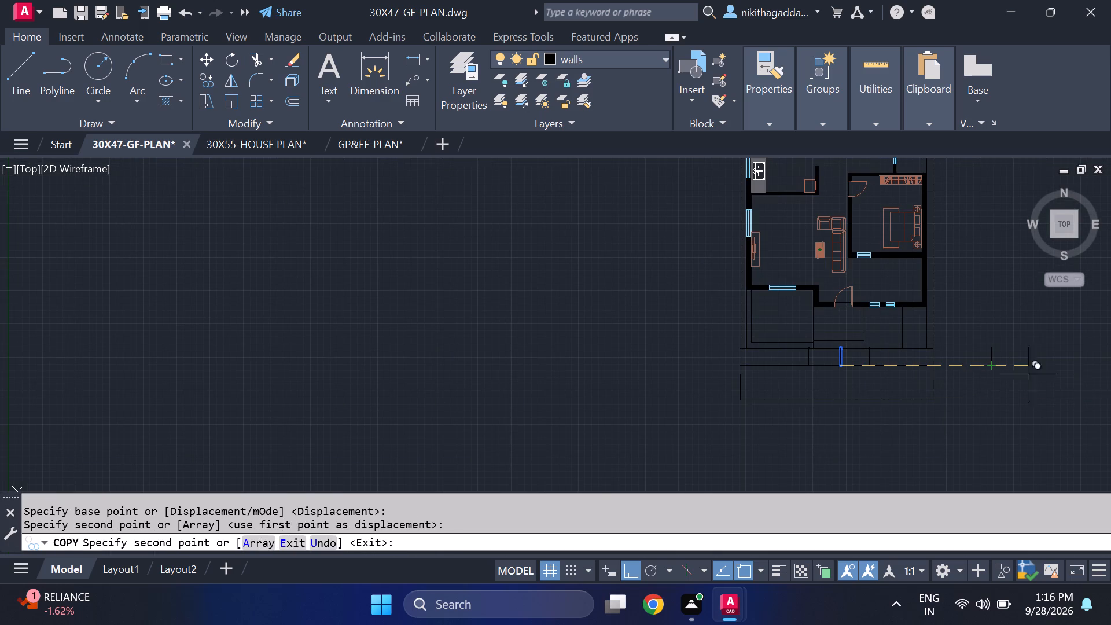
key("Escape")
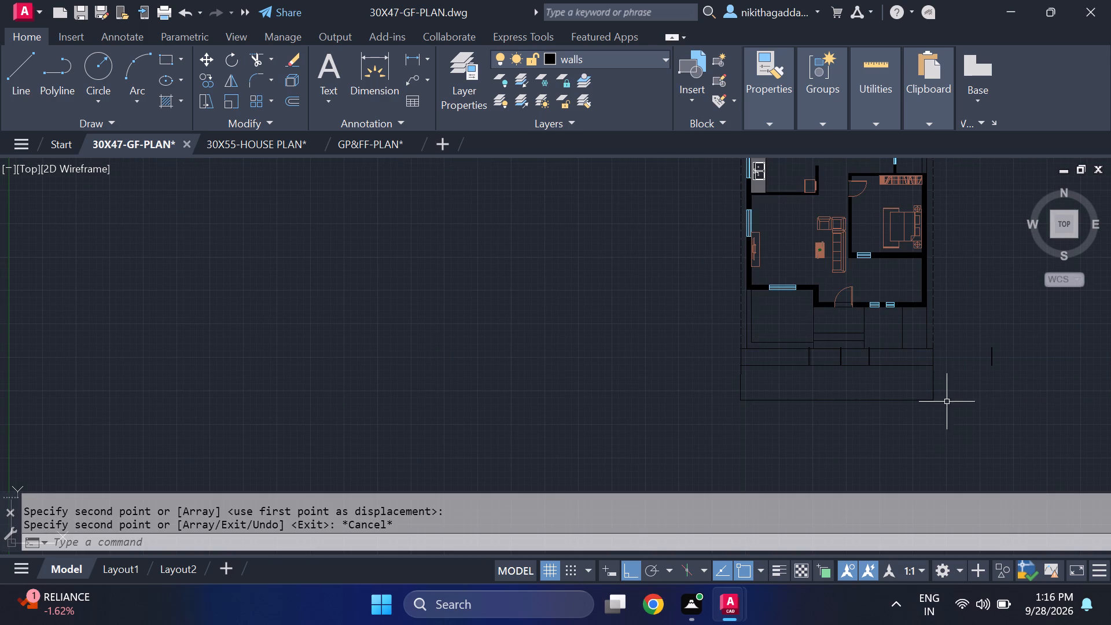
Rotate the spare strip outline east of the plot 90° counterclockwise about its bottom-left corner, laying it horizontal.
scroll(915, 366, "up", 2)
middle_click_drag(925, 369, 928, 370)
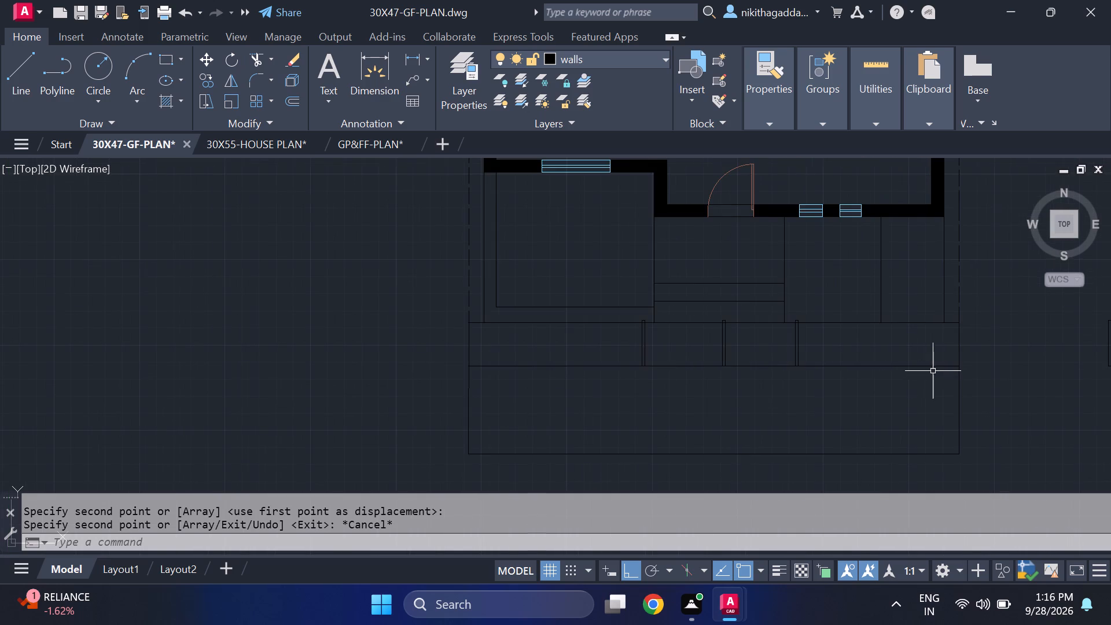
middle_click_drag(928, 370, 717, 364)
scroll(893, 320, "up", 1)
left_click(952, 298)
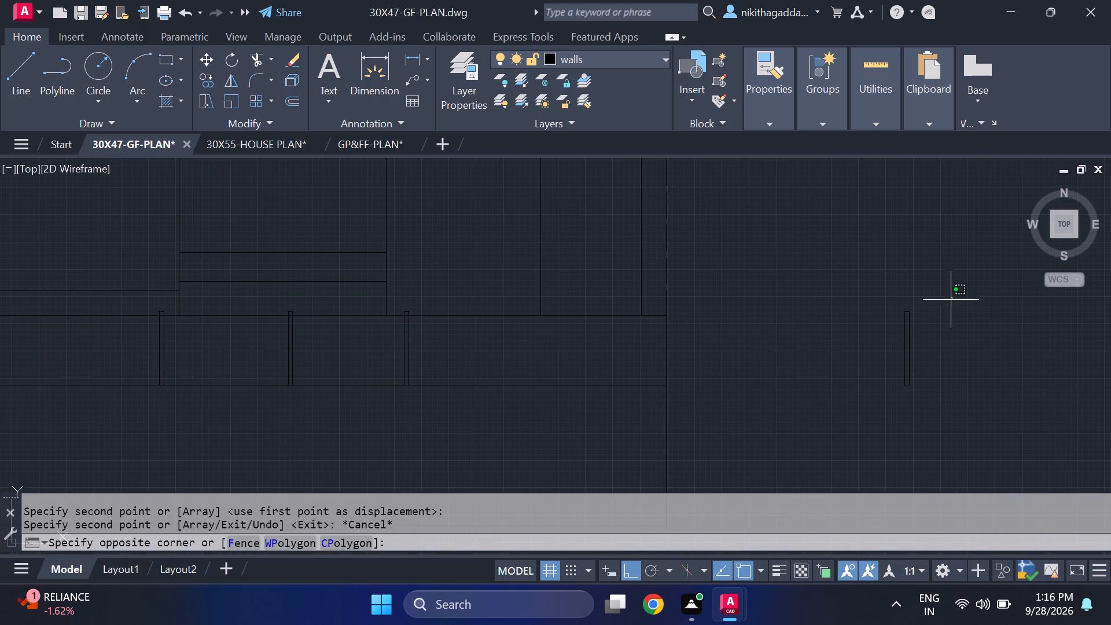
left_click(838, 414)
key("r")
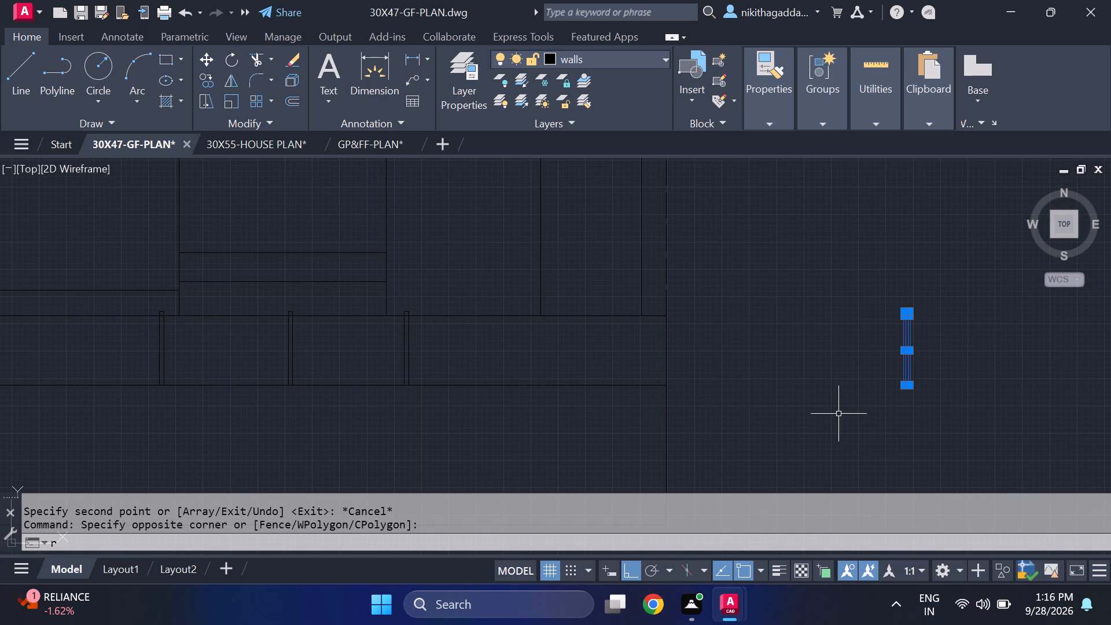
key("o")
key("Return")
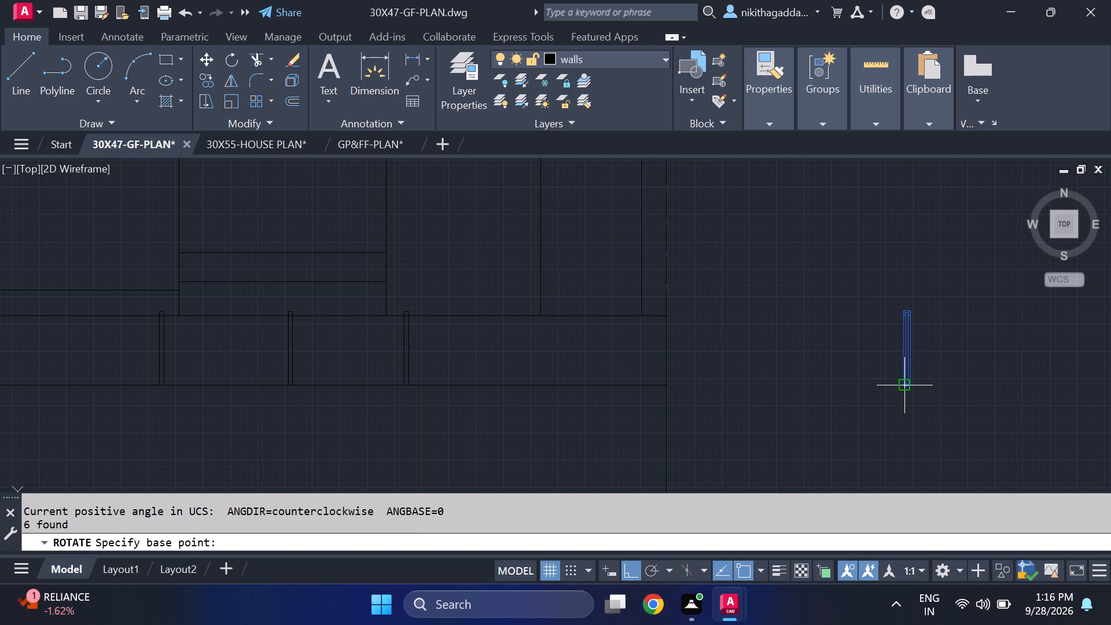
left_click(903, 388)
left_click(954, 222)
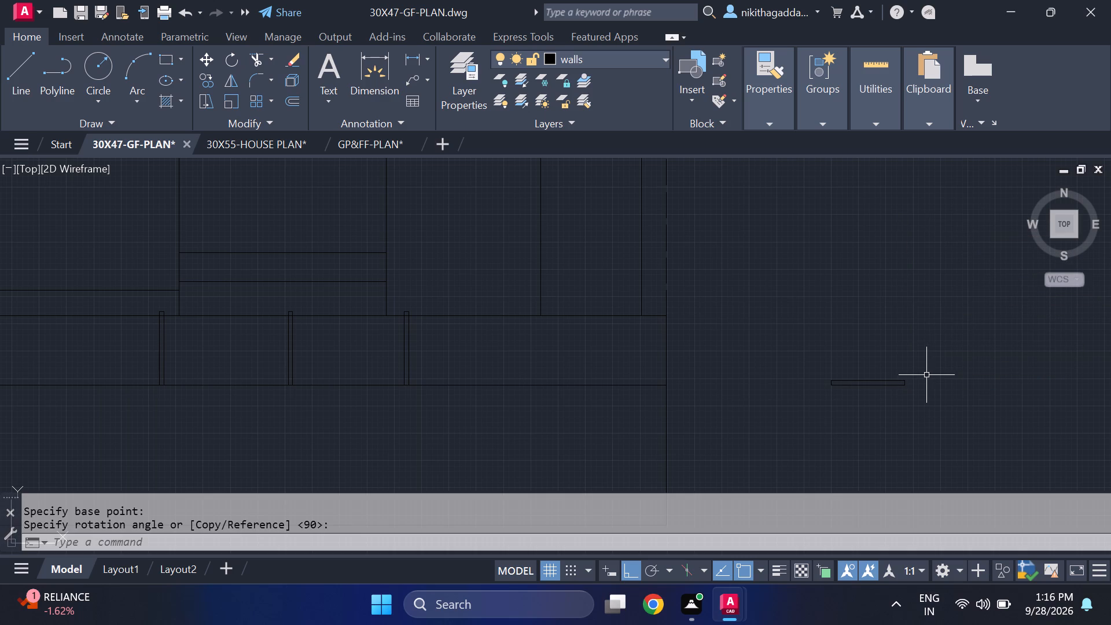
Move the horizontal strip outline onto the southern front line, its bottom-left corner meeting the western strip's inner bottom corner, with Ortho off.
scroll(914, 372, "up", 2)
left_click(936, 367)
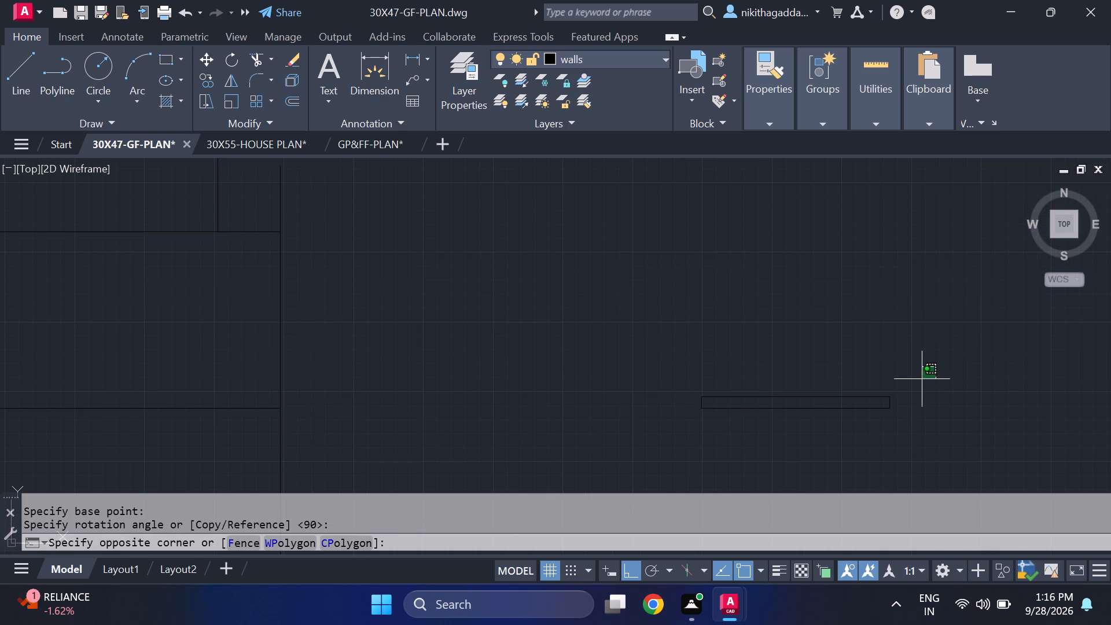
left_click(922, 379)
scroll(841, 401, "up", 2)
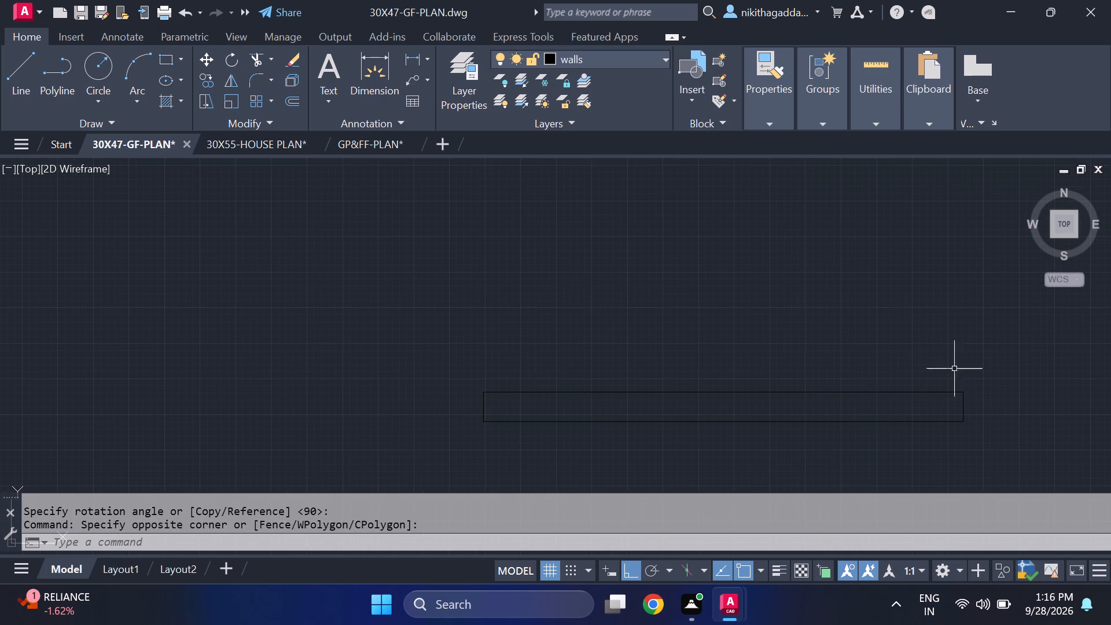
left_click_drag(989, 358, 981, 367)
left_click(394, 452)
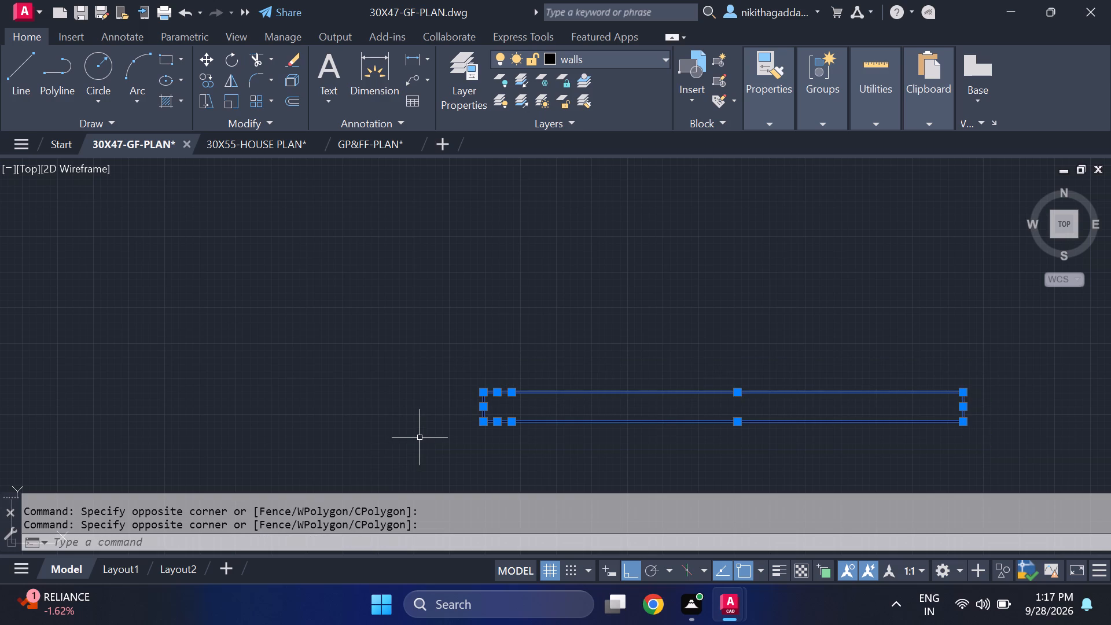
key("m")
key("Return")
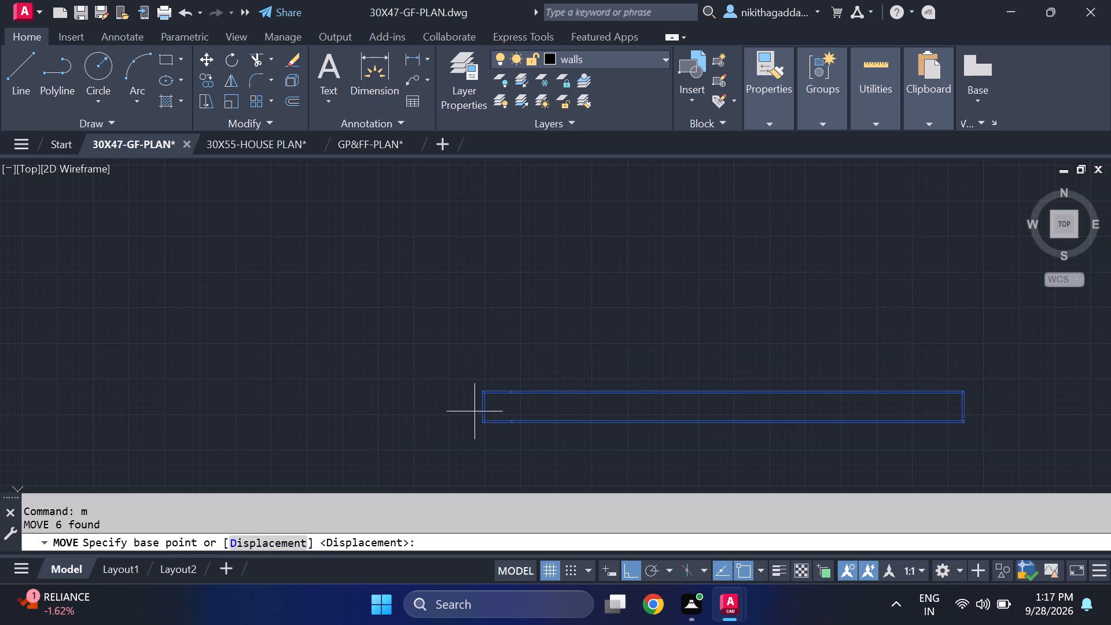
left_click(477, 422)
scroll(251, 413, "down", 3)
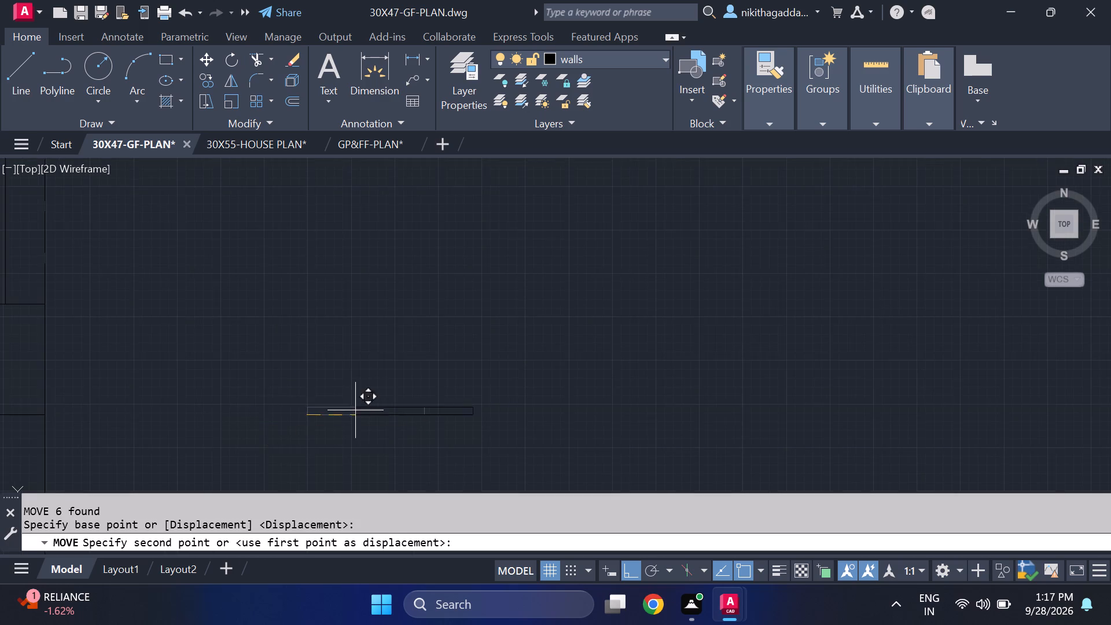
middle_click_drag(417, 391, 878, 264)
key("F8")
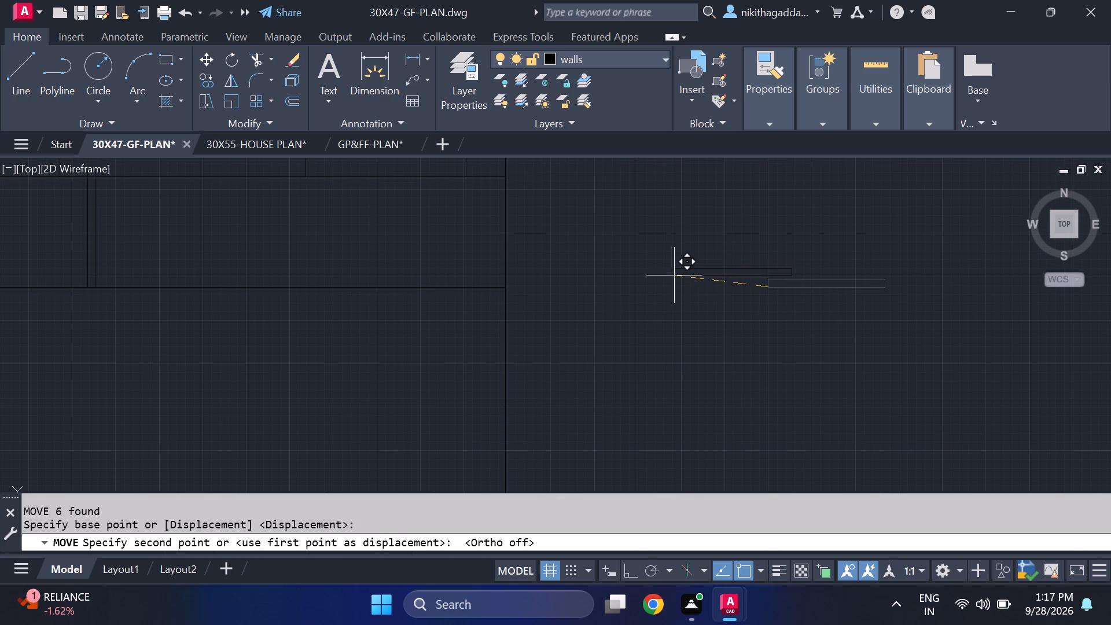
middle_click_drag(212, 385, 617, 431)
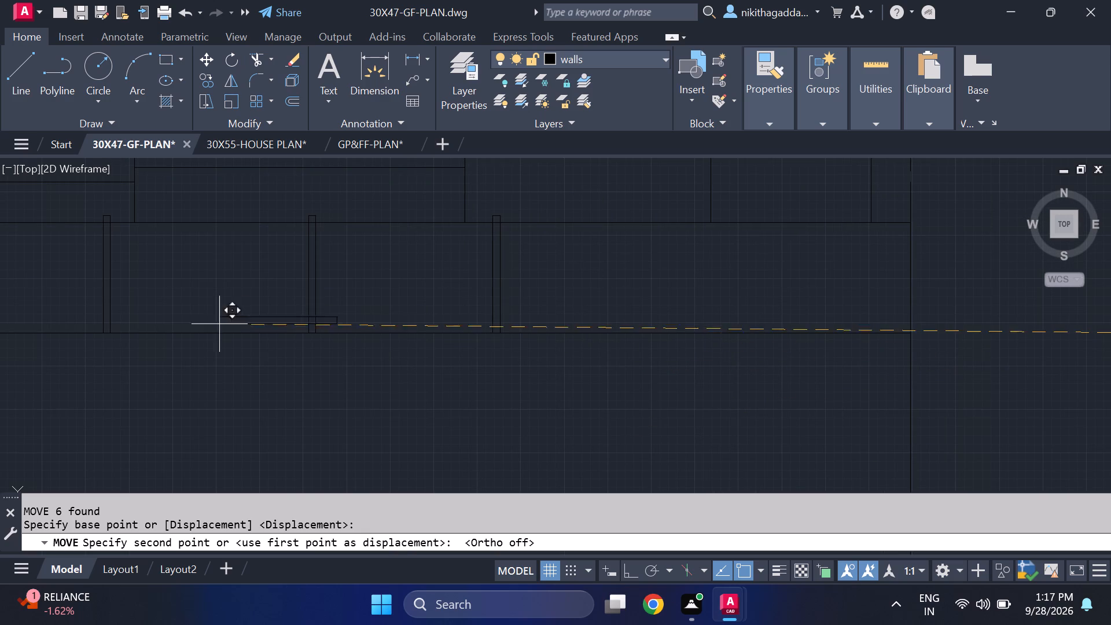
scroll(107, 326, "up", 2)
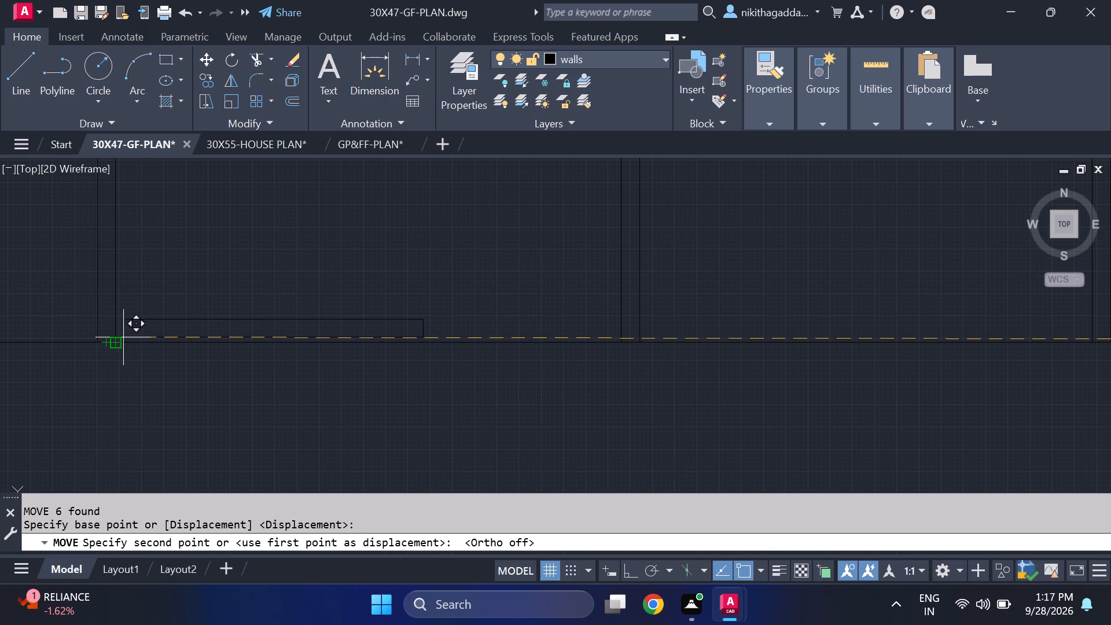
left_click(118, 339)
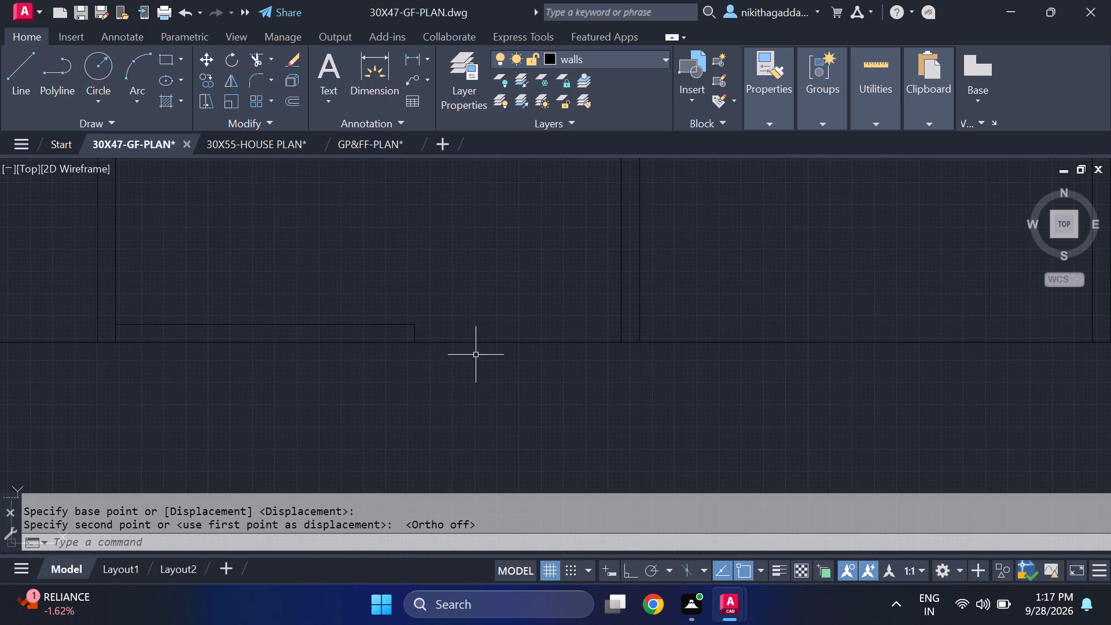
scroll(486, 359, "down", 2)
scroll(451, 341, "up", 3)
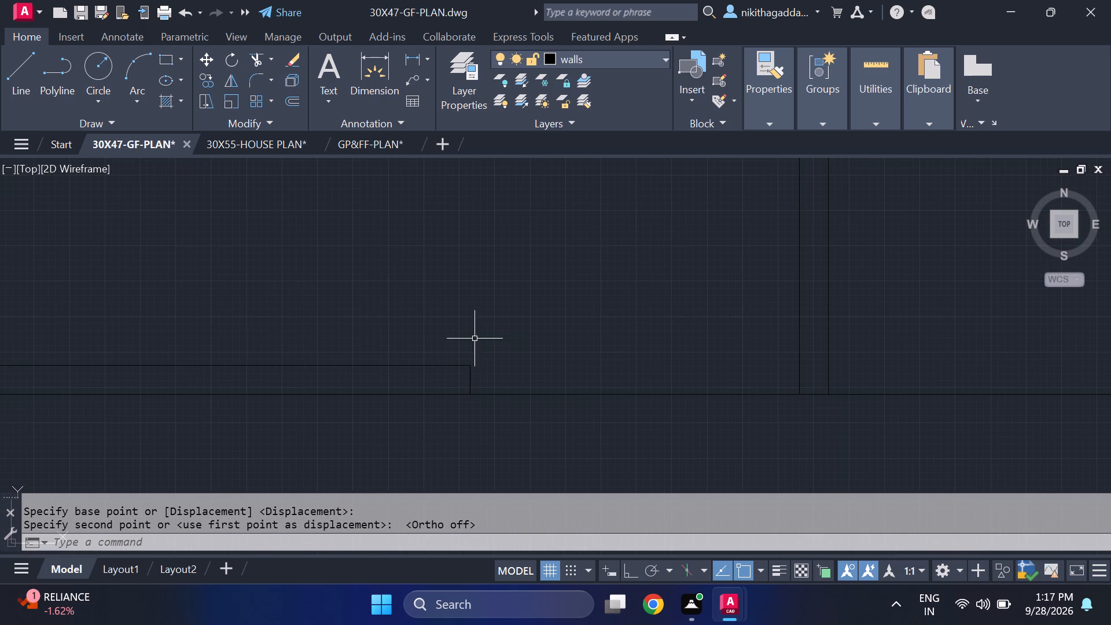
Copy the complete horizontal strip outline east along the southern front line, its bottom-left corner meeting the original's bottom-right corner.
left_click(483, 339)
left_click(370, 376)
left_click(253, 395)
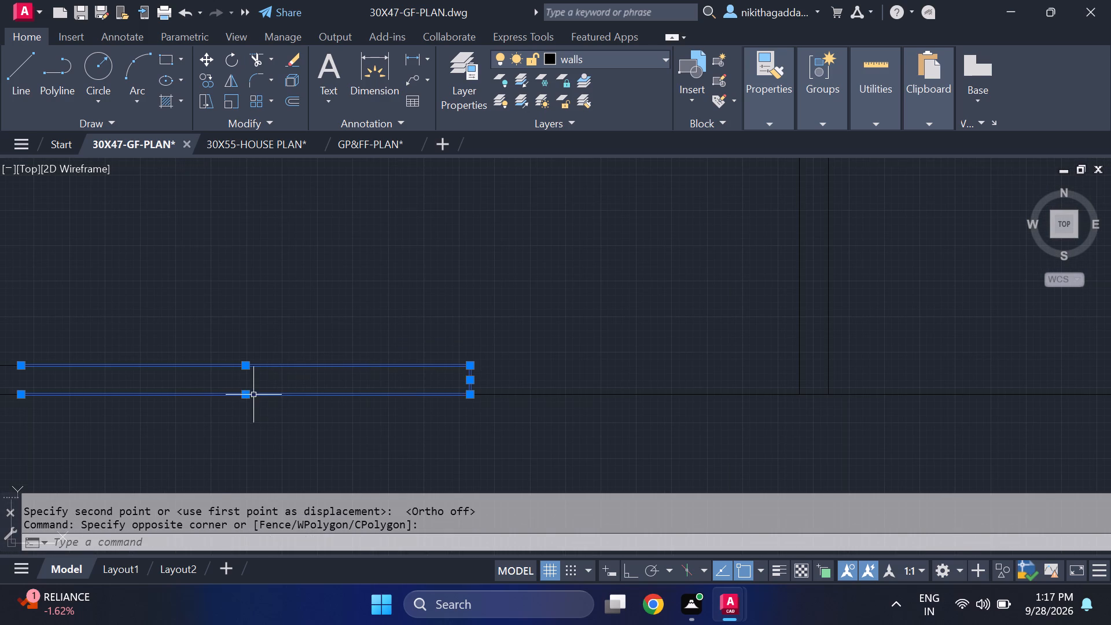
middle_click_drag(26, 374, 249, 378)
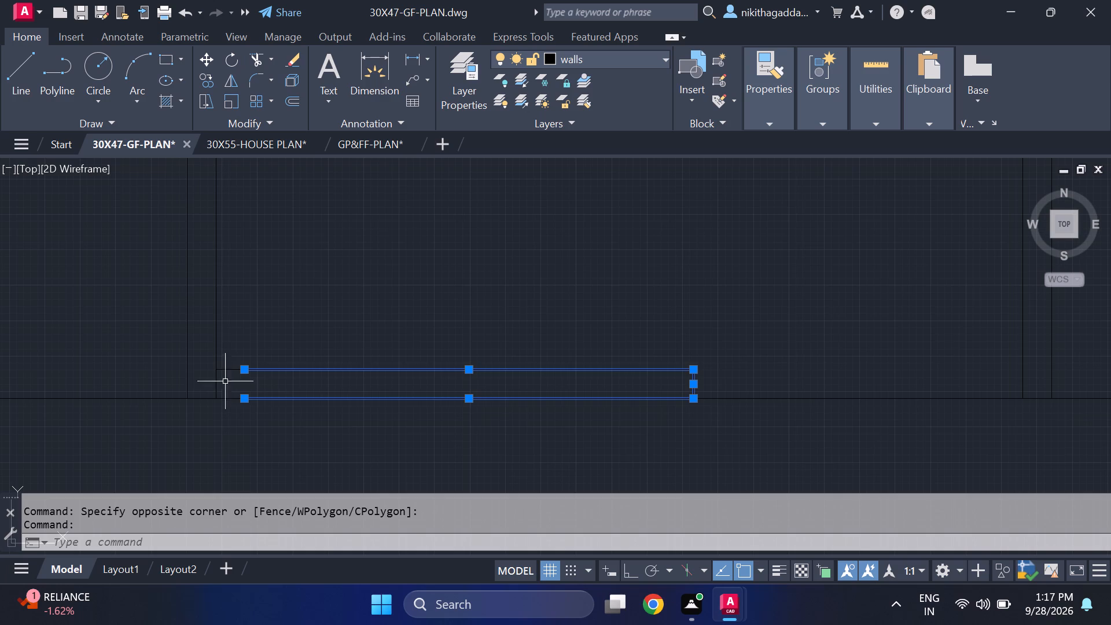
scroll(236, 369, "up", 1)
left_click(236, 370)
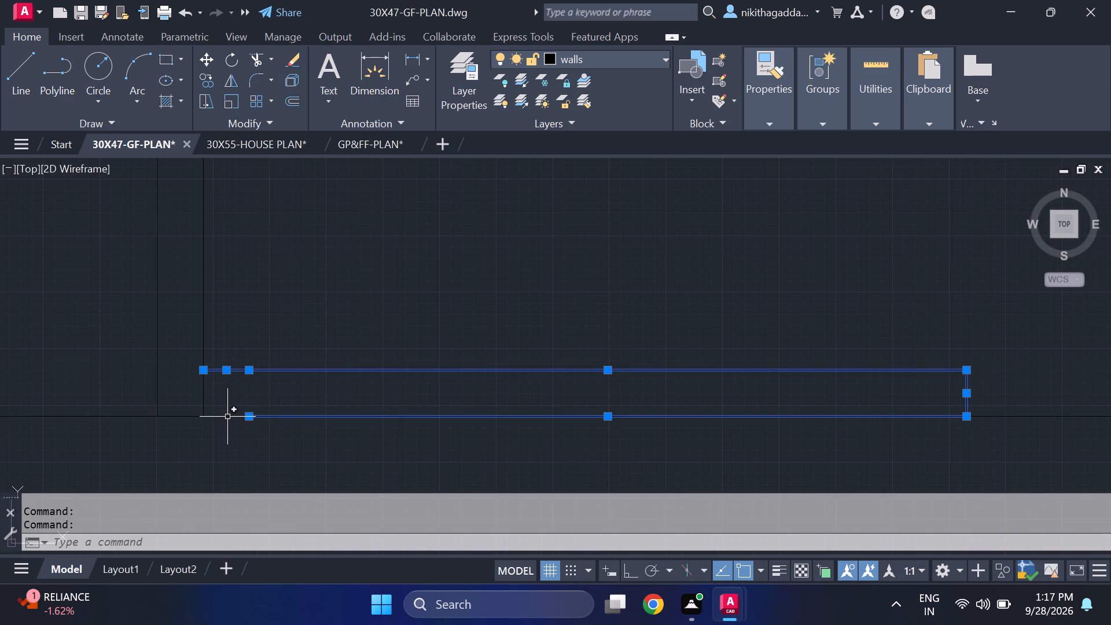
left_click(227, 417)
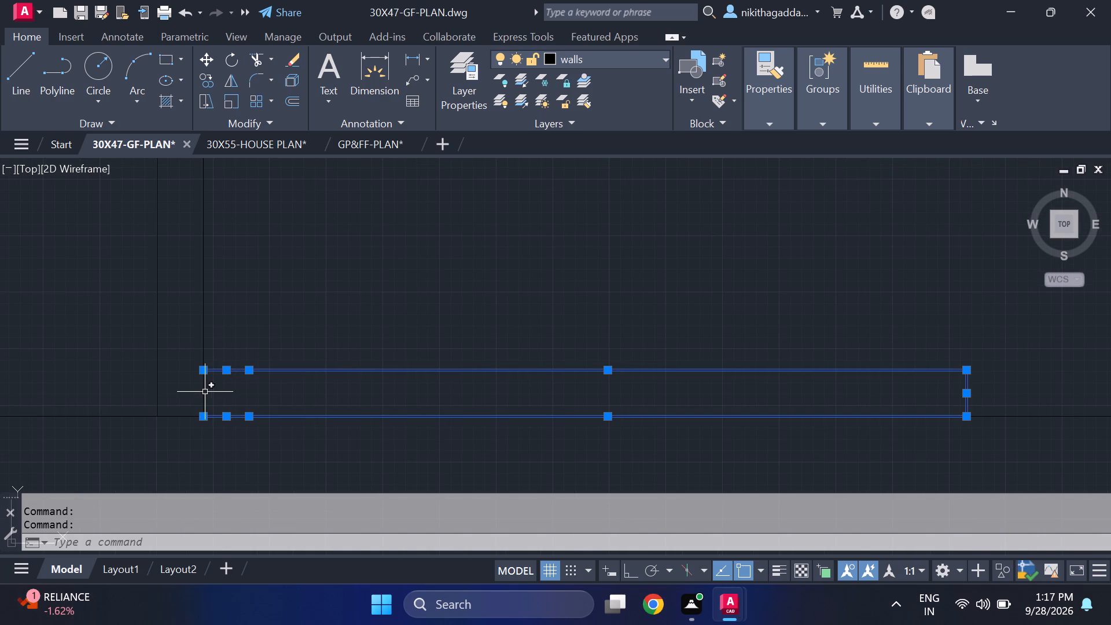
left_click(205, 391)
type("co")
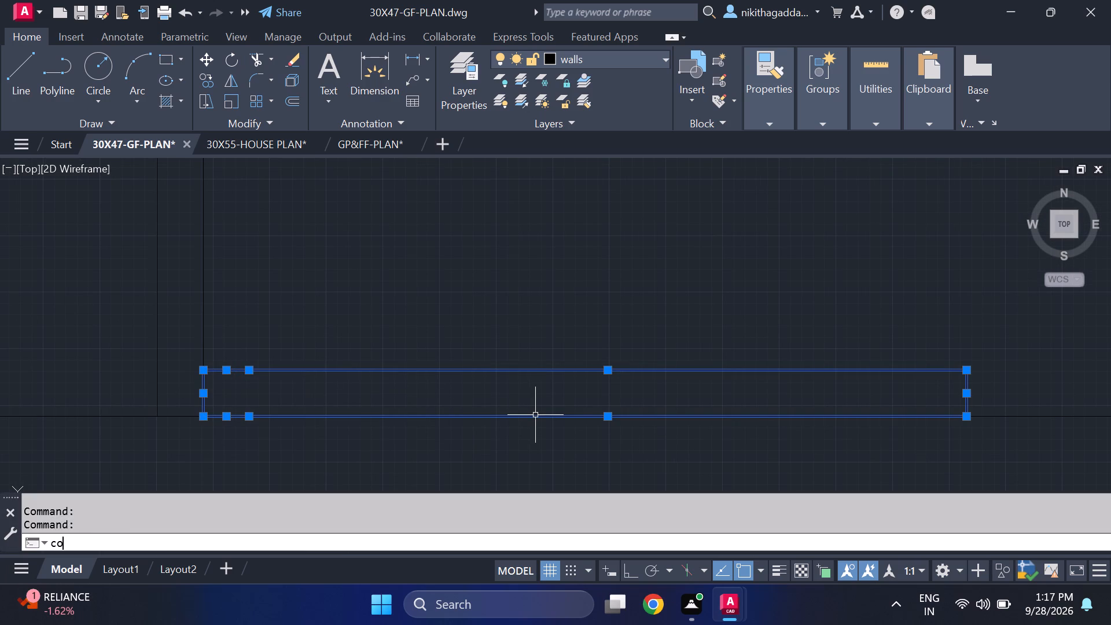
key("Return")
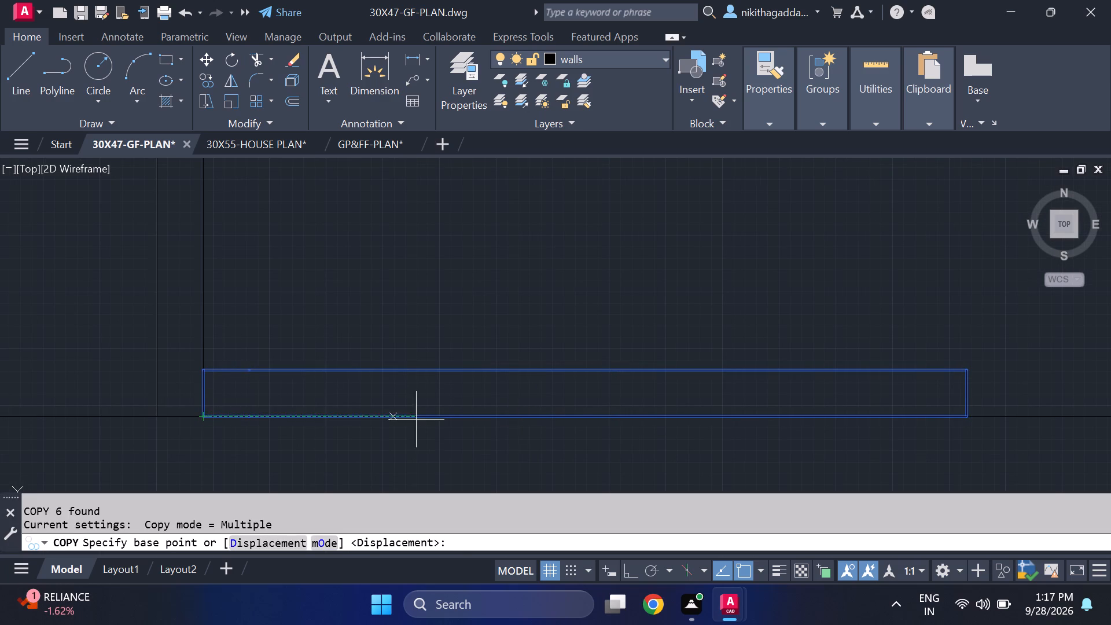
middle_click_drag(708, 405, 290, 360)
middle_click_drag(255, 369, 586, 359)
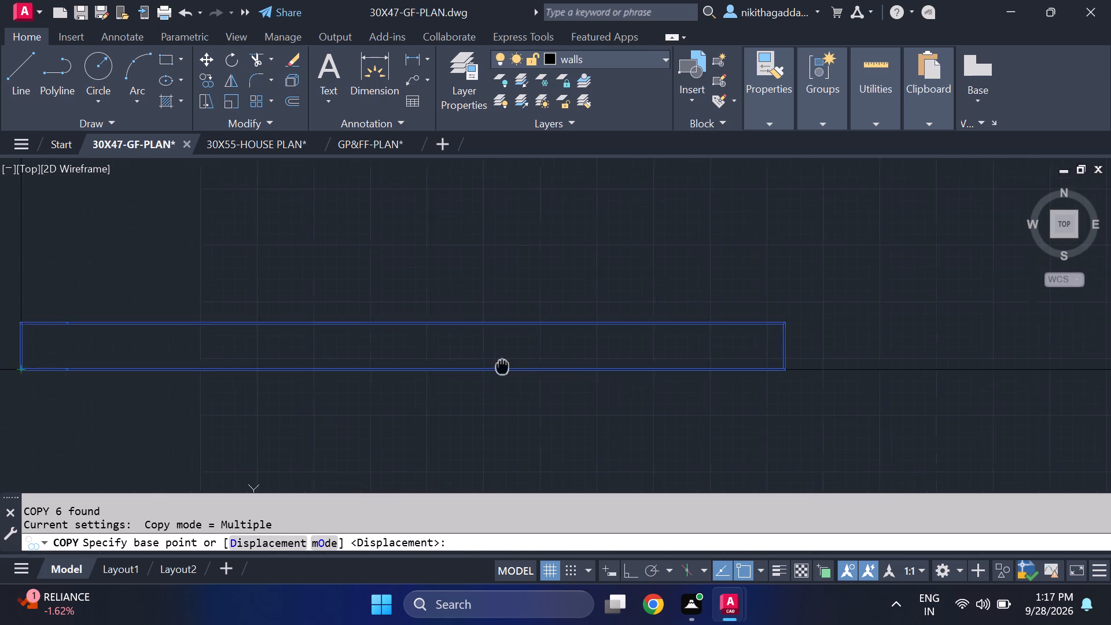
middle_click_drag(586, 359, 755, 331)
left_click(288, 329)
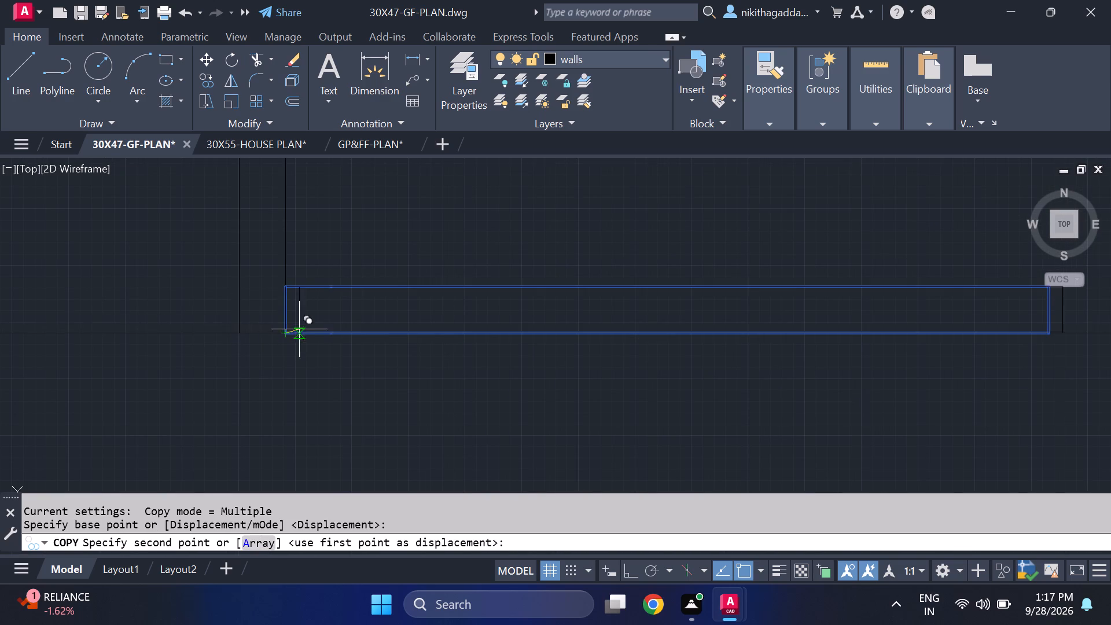
middle_click_drag(647, 323, 21, 333)
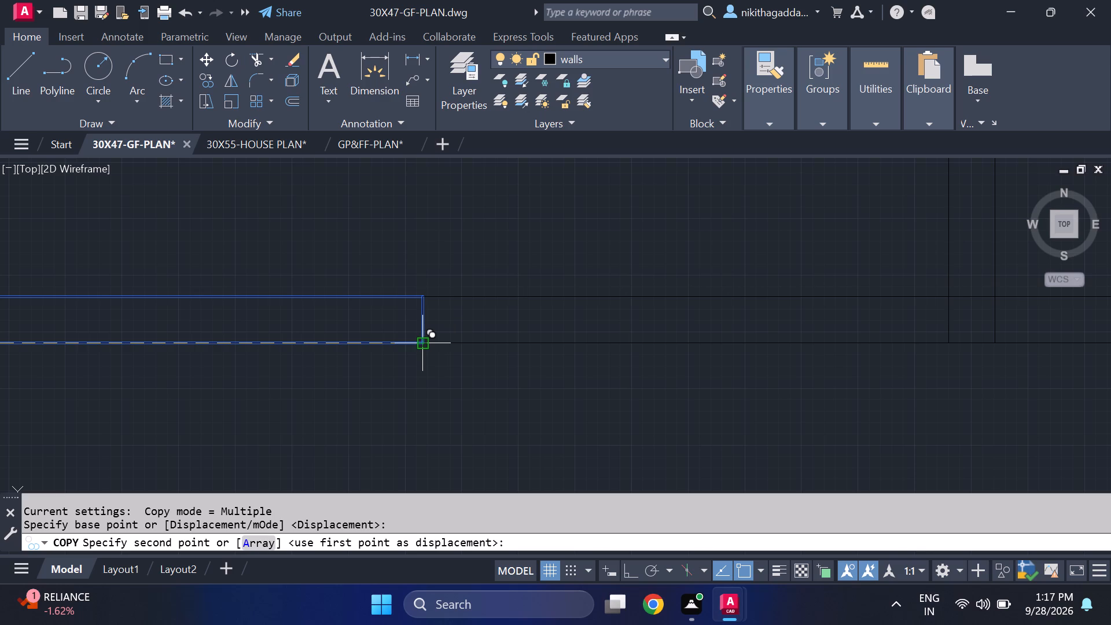
left_click(421, 340)
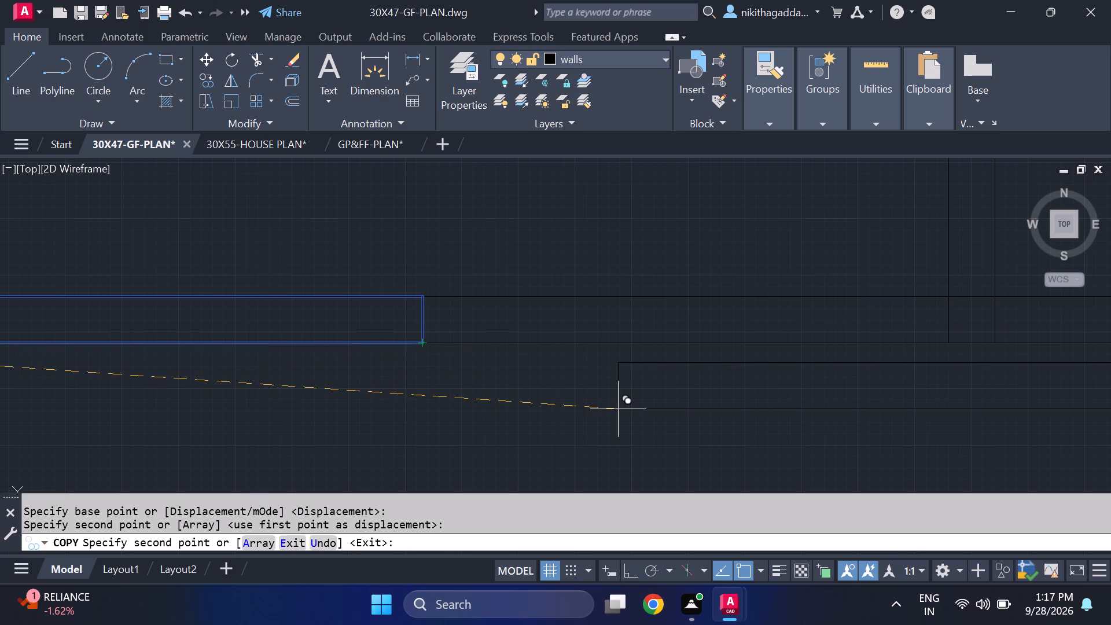
key("Escape")
Trim away the short end line at the joint between the two horizontal strip outlines.
type("tr")
key("Return")
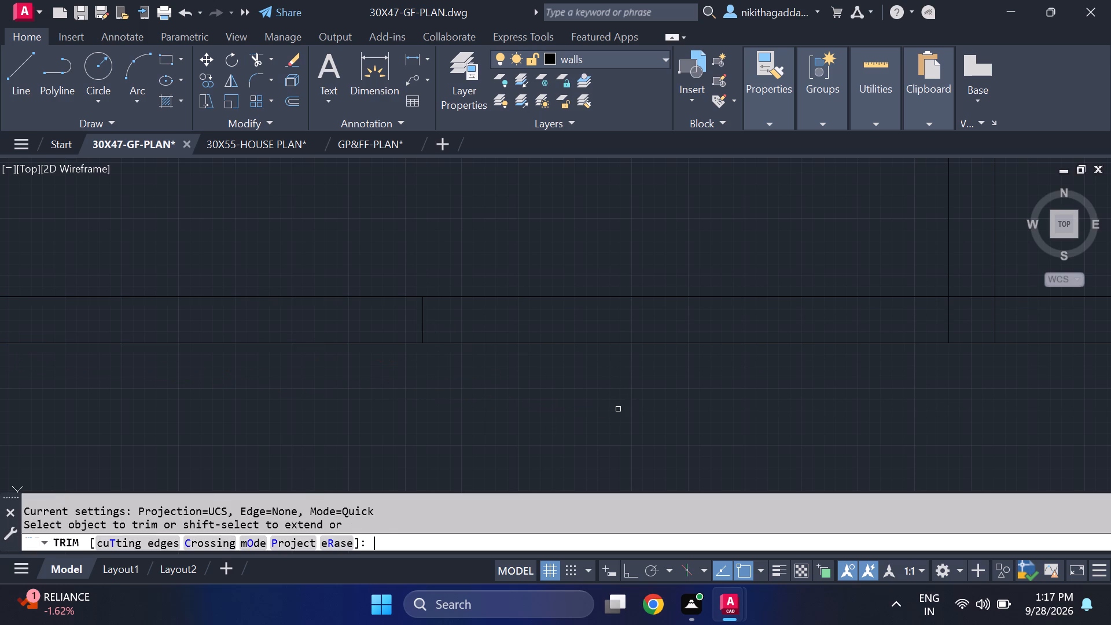
left_click_drag(438, 325, 357, 330)
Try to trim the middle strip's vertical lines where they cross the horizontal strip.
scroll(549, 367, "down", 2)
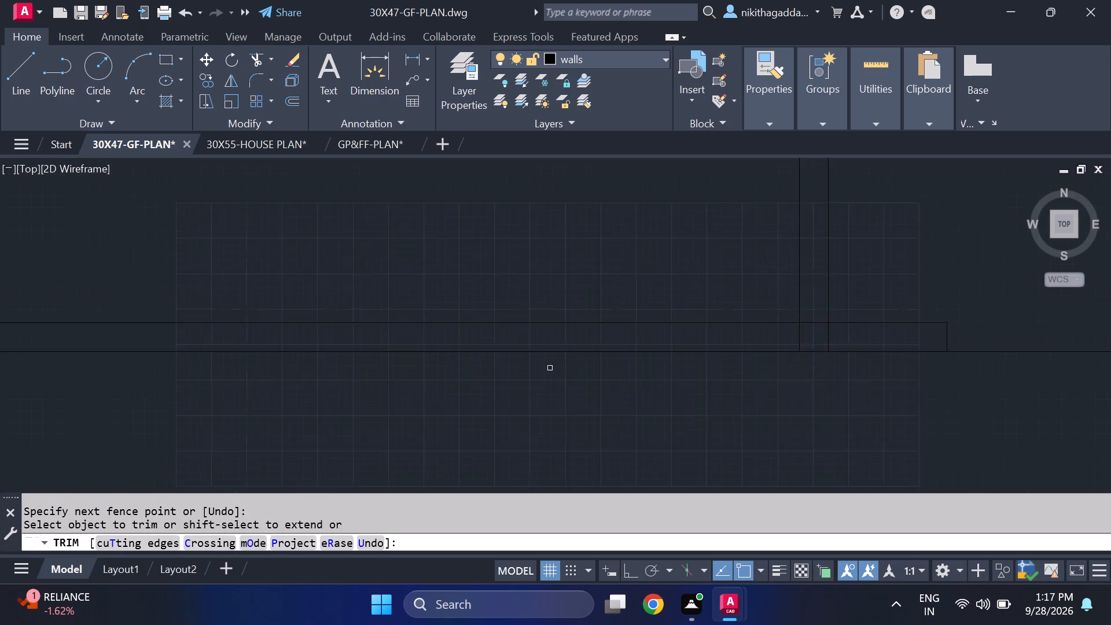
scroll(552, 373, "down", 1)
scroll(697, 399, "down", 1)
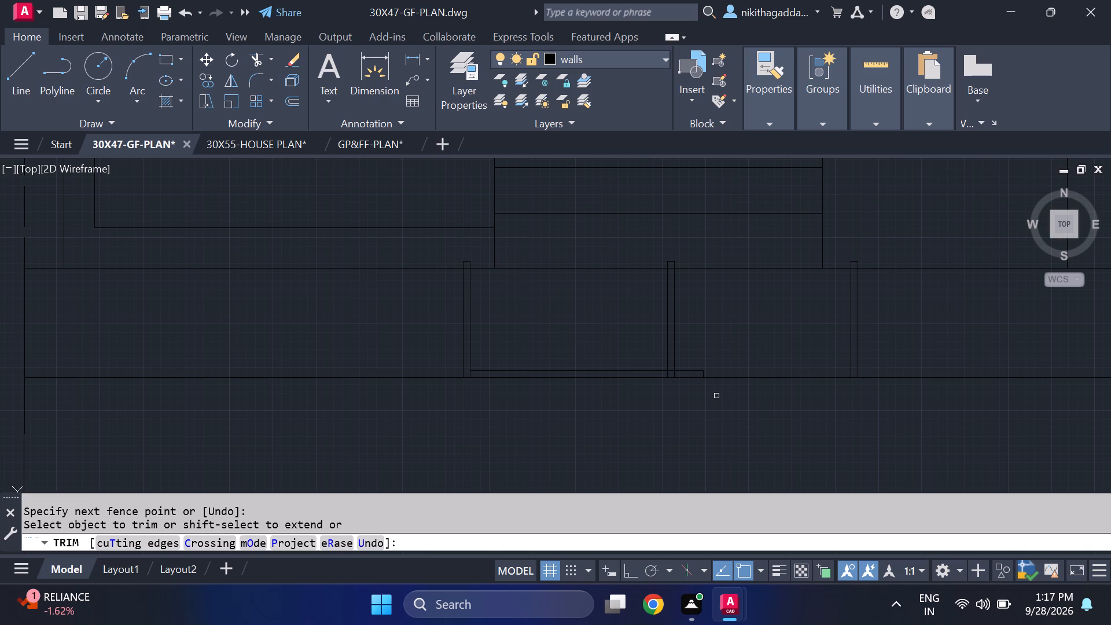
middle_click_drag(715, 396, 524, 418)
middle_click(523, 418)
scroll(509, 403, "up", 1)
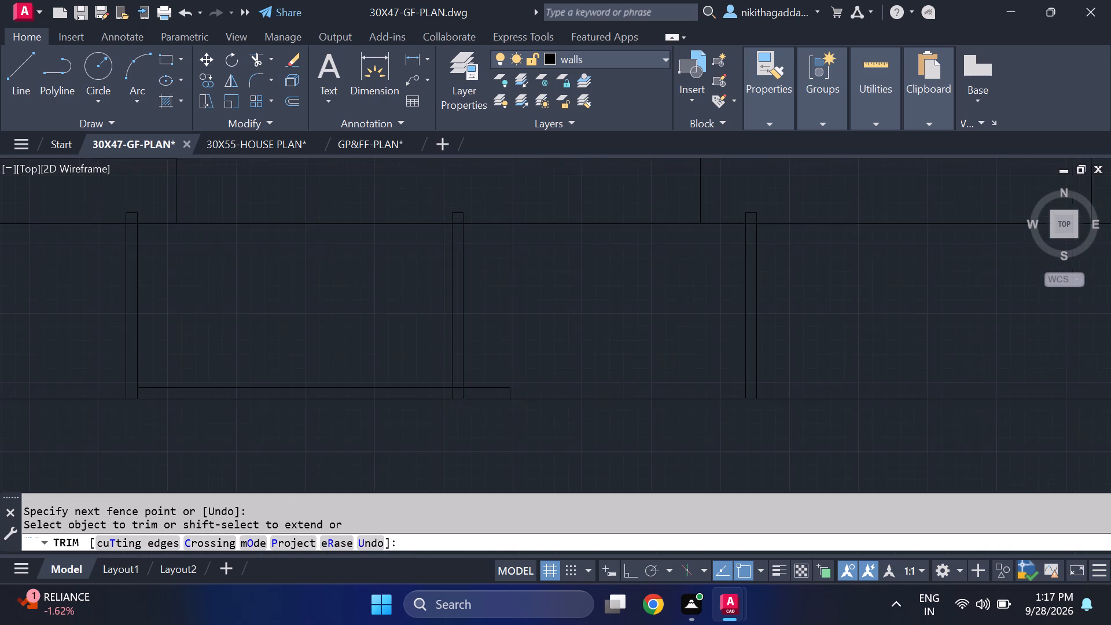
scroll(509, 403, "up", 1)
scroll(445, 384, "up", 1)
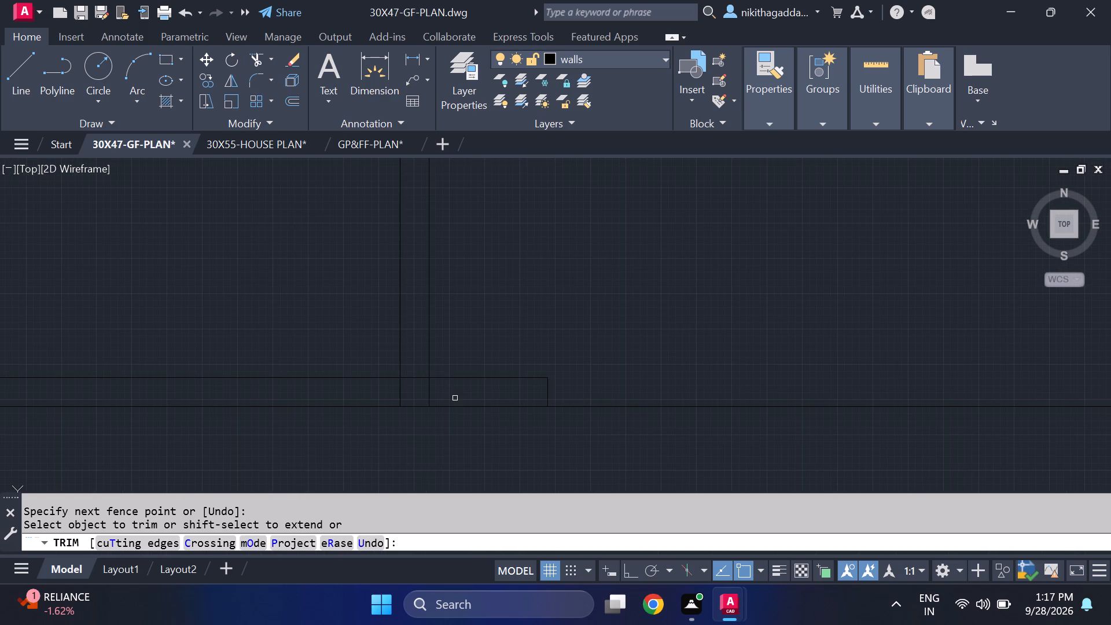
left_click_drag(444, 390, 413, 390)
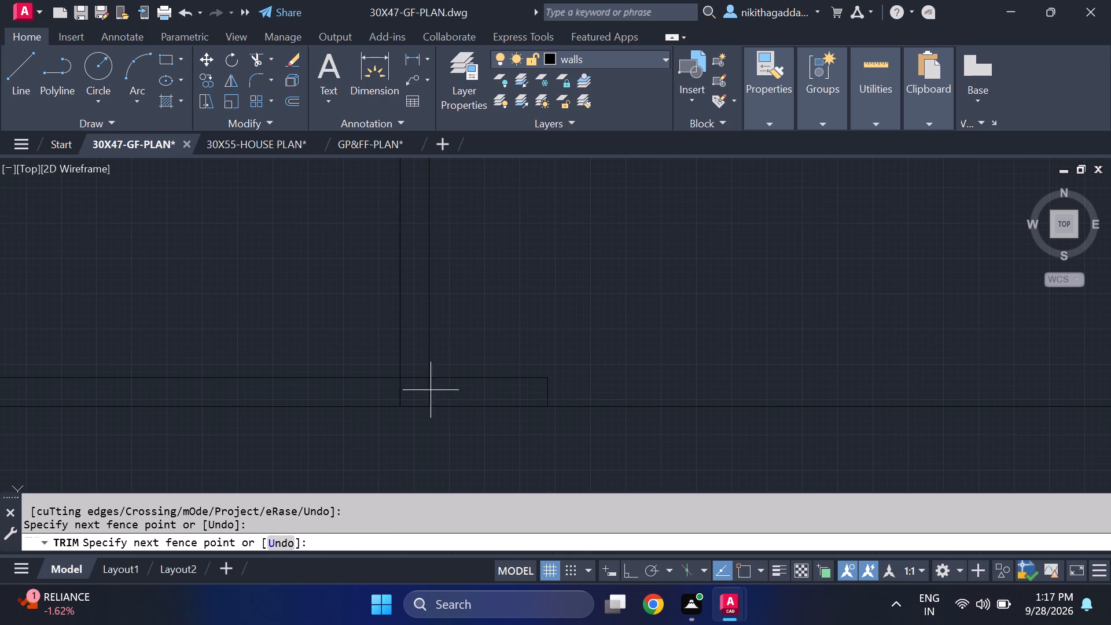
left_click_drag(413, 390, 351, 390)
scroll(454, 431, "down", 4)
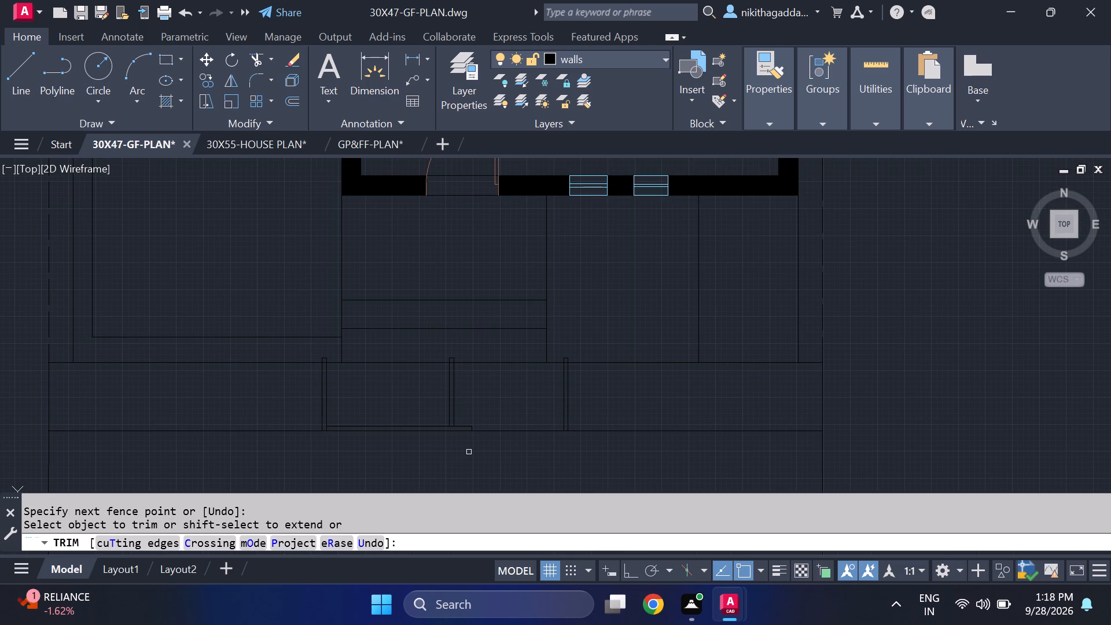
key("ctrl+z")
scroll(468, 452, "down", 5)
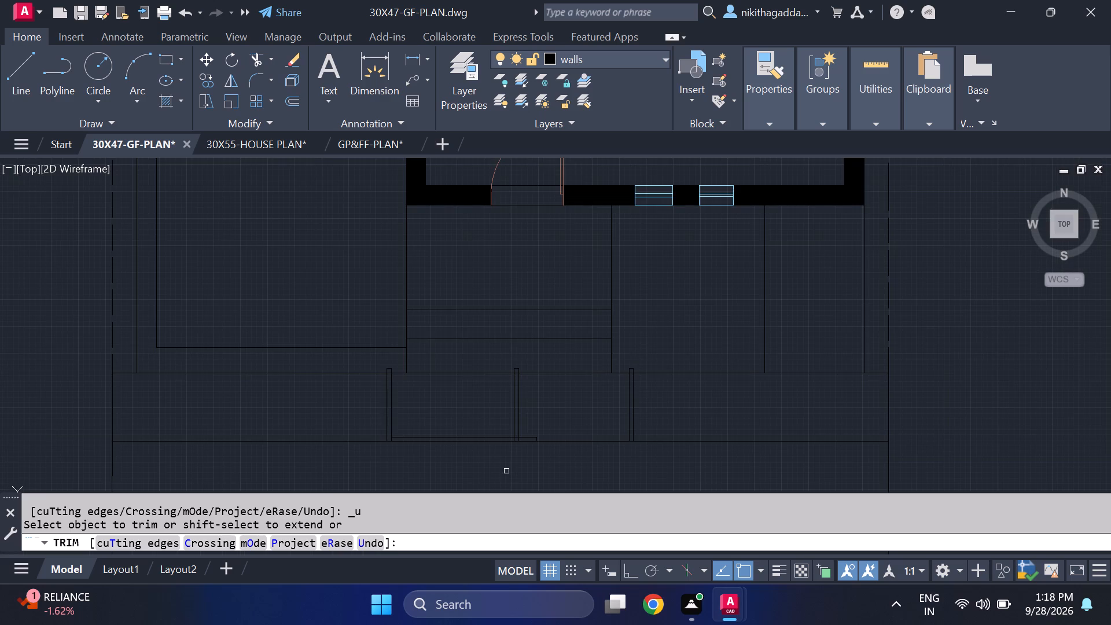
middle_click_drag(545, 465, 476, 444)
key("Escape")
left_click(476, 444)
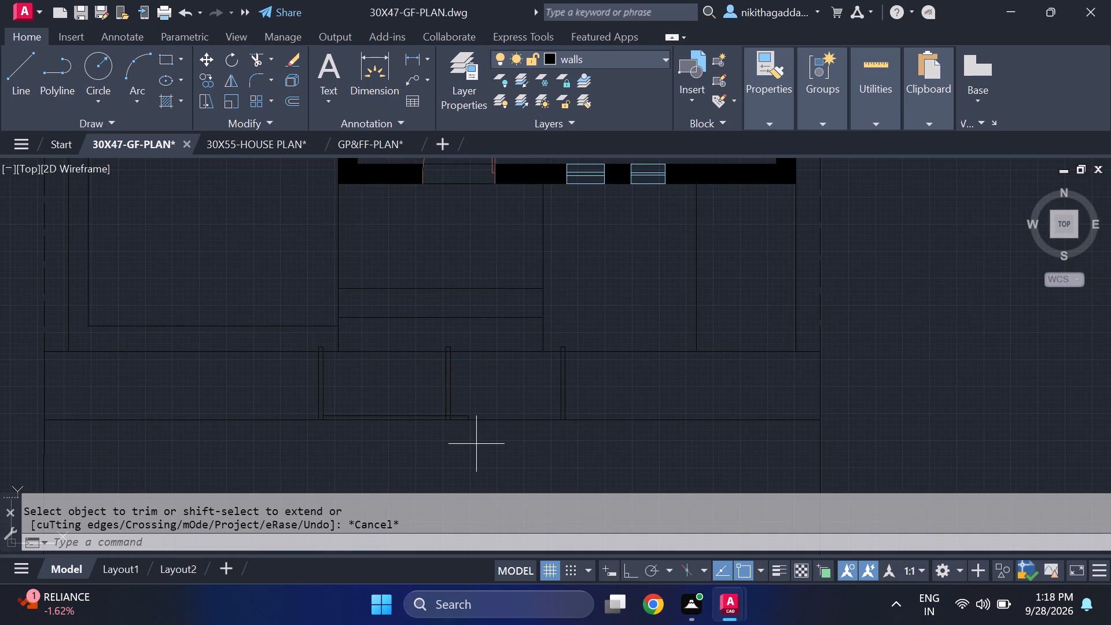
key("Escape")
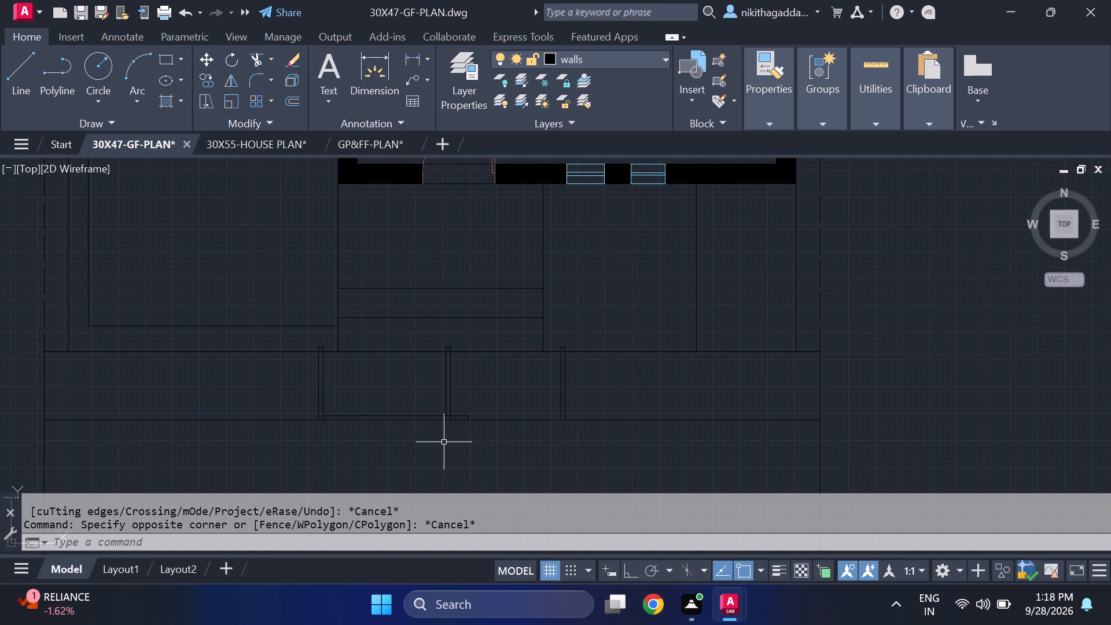
Copy the eastern horizontal strip segment's long lines and end line twice eastward, end to end along the southern front line, past the eastern strip.
scroll(436, 439, "up", 3)
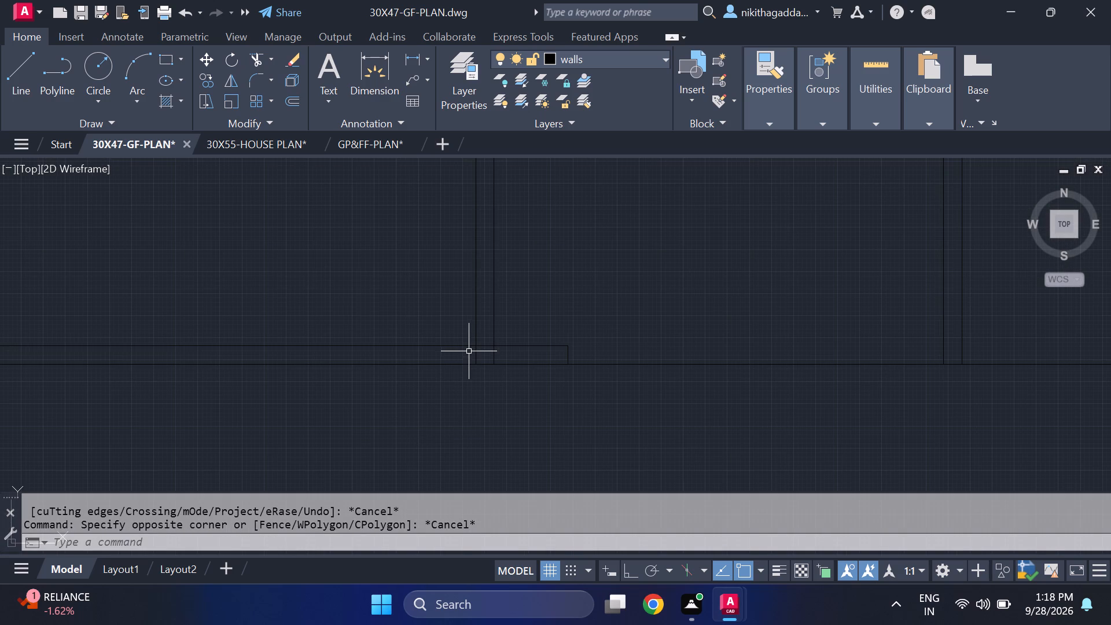
left_click(461, 347)
left_click(462, 362)
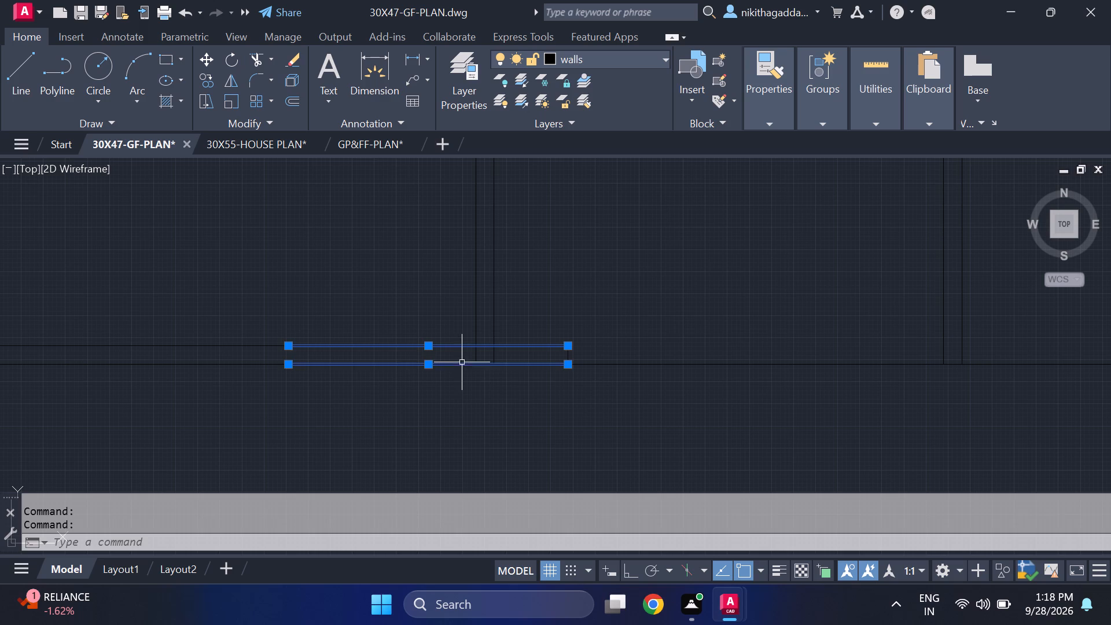
left_click(568, 351)
scroll(236, 351, "down", 1)
scroll(240, 350, "up", 1)
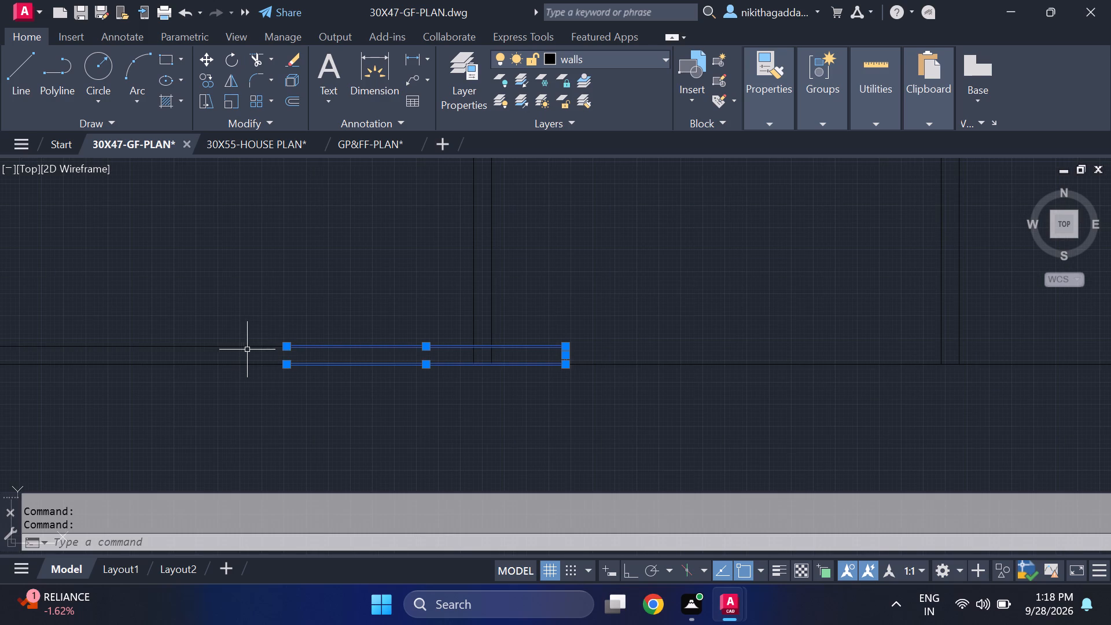
key("m")
key("BackSpace")
type("co")
key("Return")
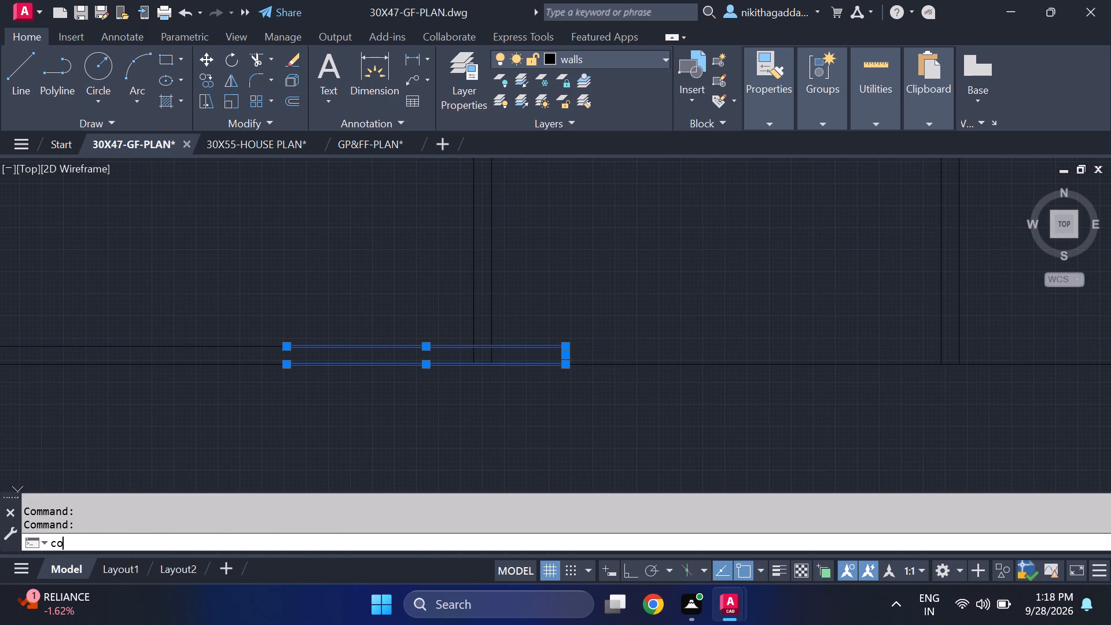
left_click(285, 366)
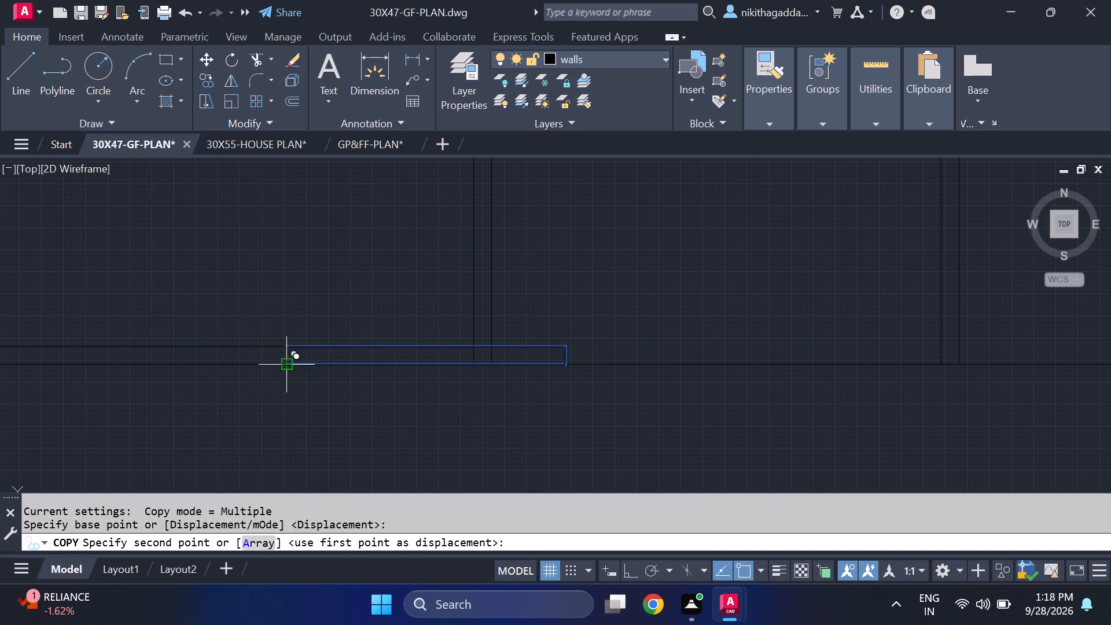
scroll(577, 361, "up", 2)
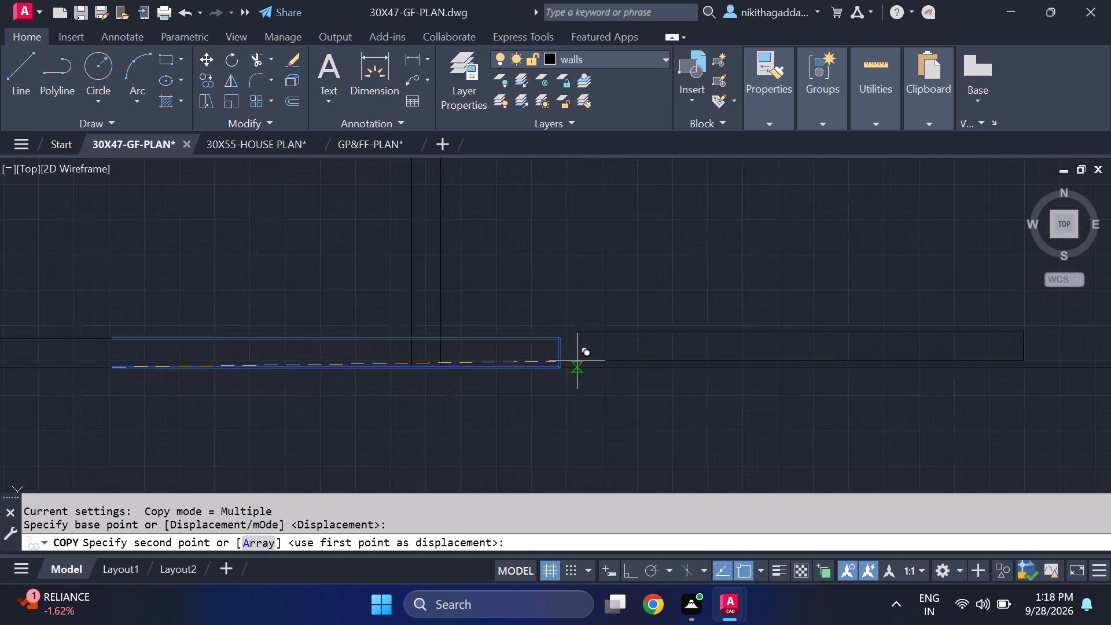
scroll(577, 361, "up", 1)
left_click(531, 380)
scroll(753, 398, "down", 4)
middle_click_drag(852, 431, 597, 422)
scroll(639, 381, "up", 3)
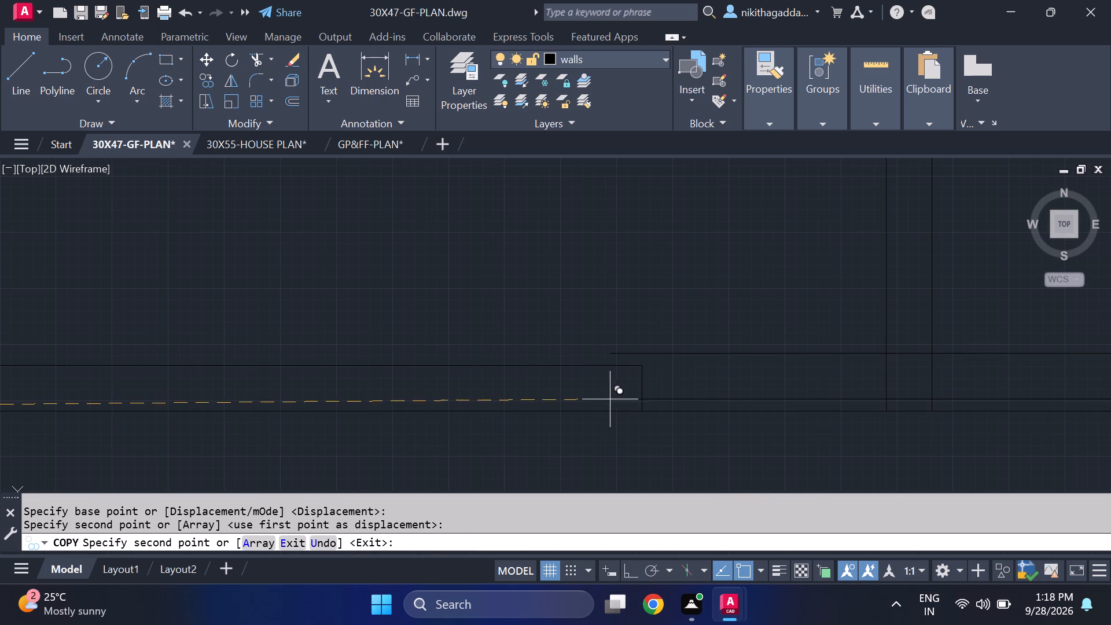
left_click(646, 411)
scroll(561, 446, "down", 4)
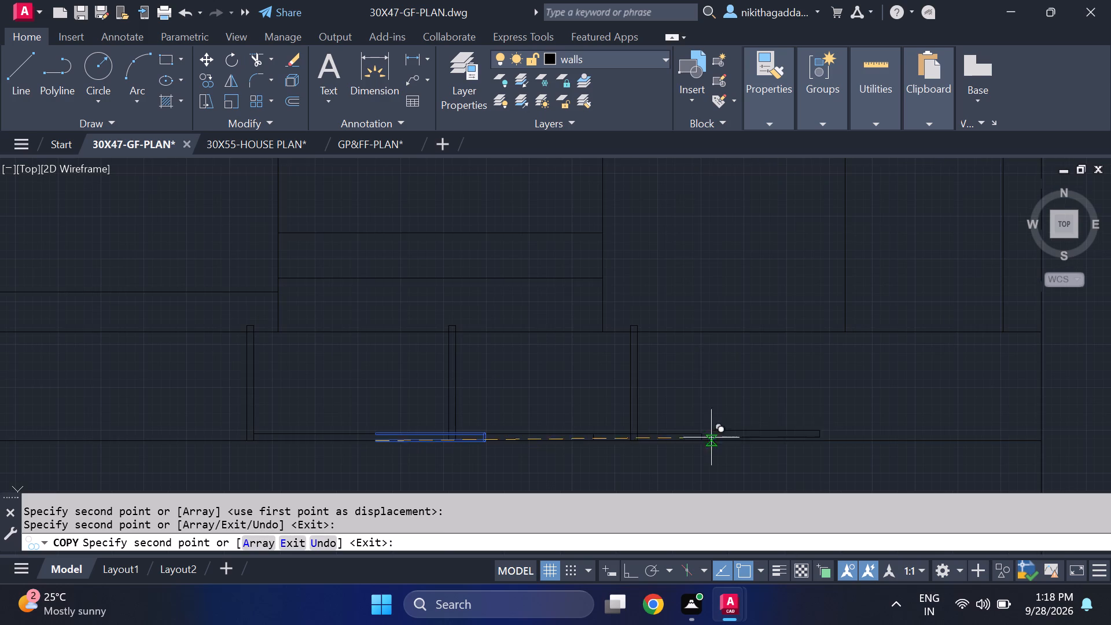
key("Escape")
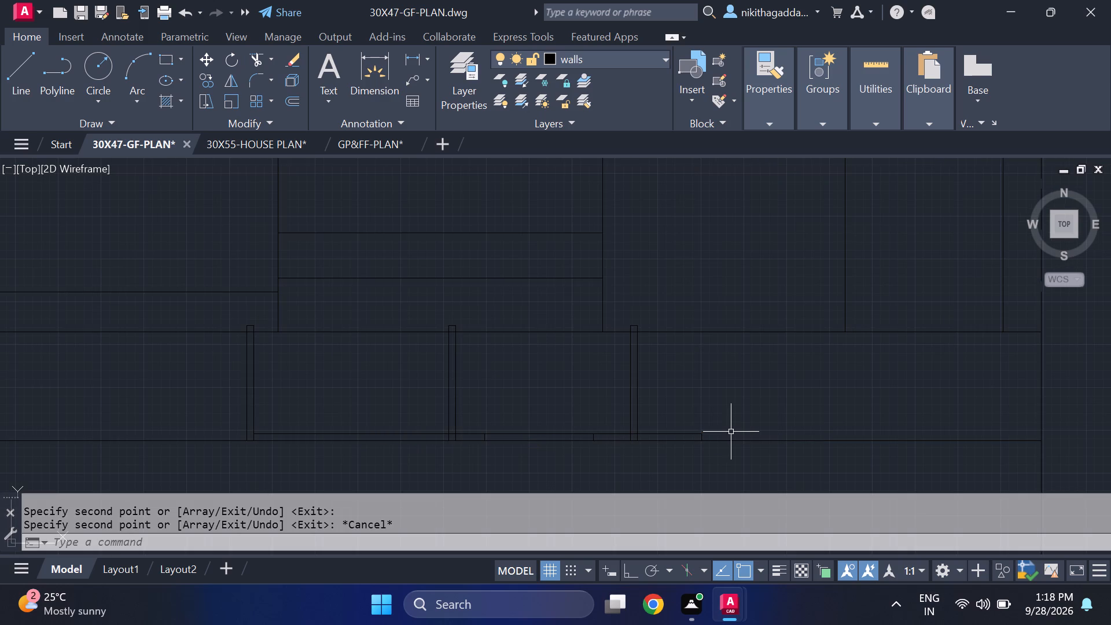
Trim away the part of the horizontal strip outline that extends east beyond the eastern strip, including its end line.
type("tr")
key("Return")
scroll(670, 430, "up", 3)
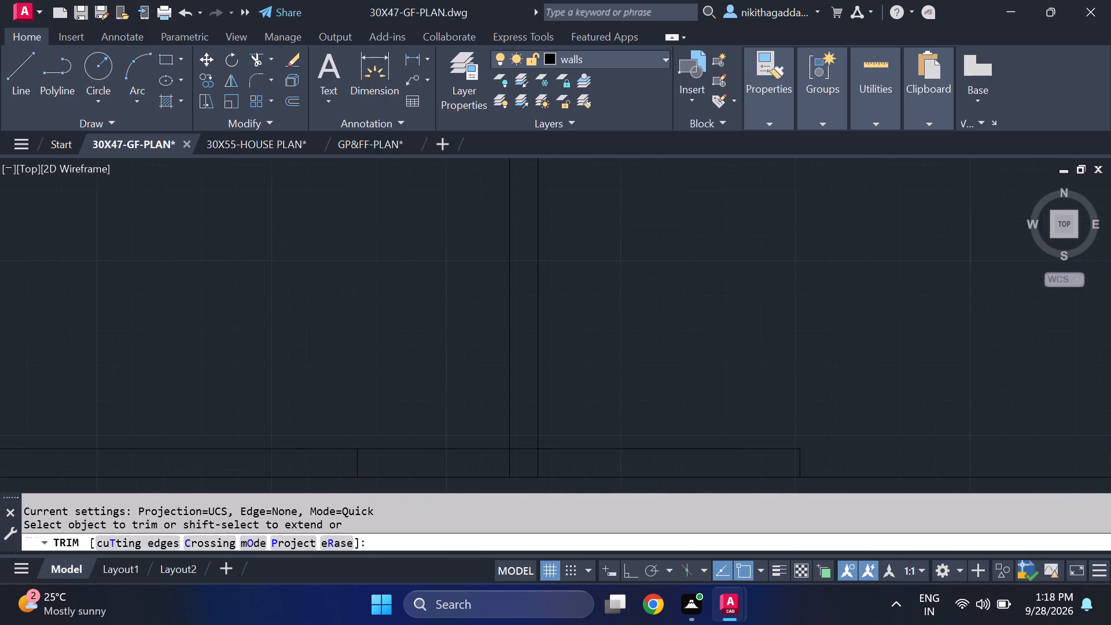
left_click(667, 446)
left_click(650, 459)
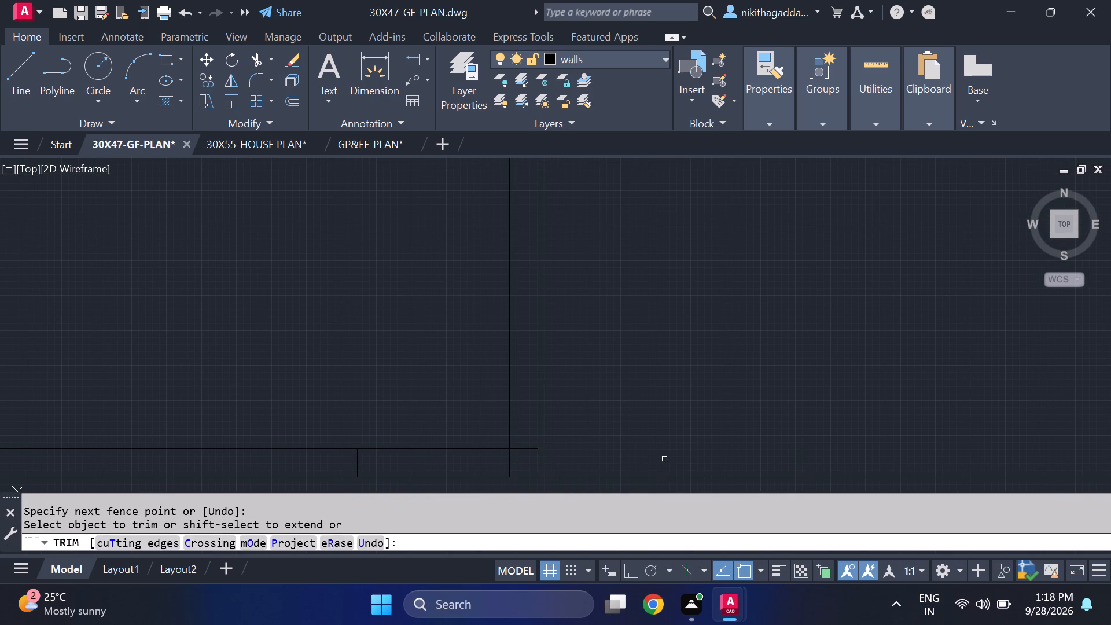
middle_click_drag(675, 458, 623, 373)
middle_click(623, 373)
left_click_drag(761, 369, 668, 380)
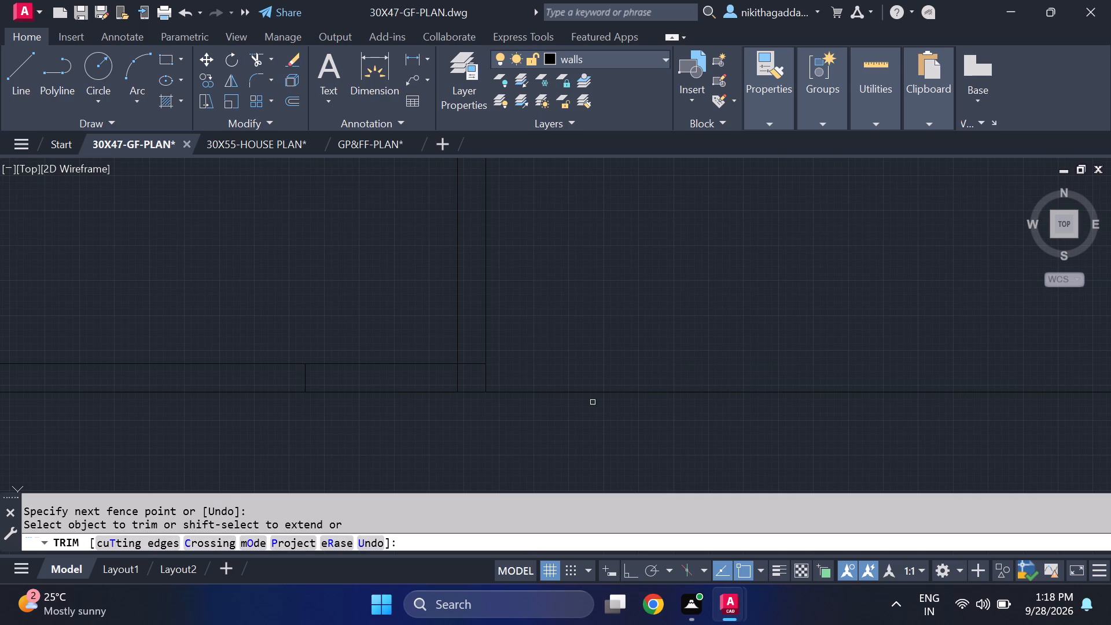
left_click(598, 392)
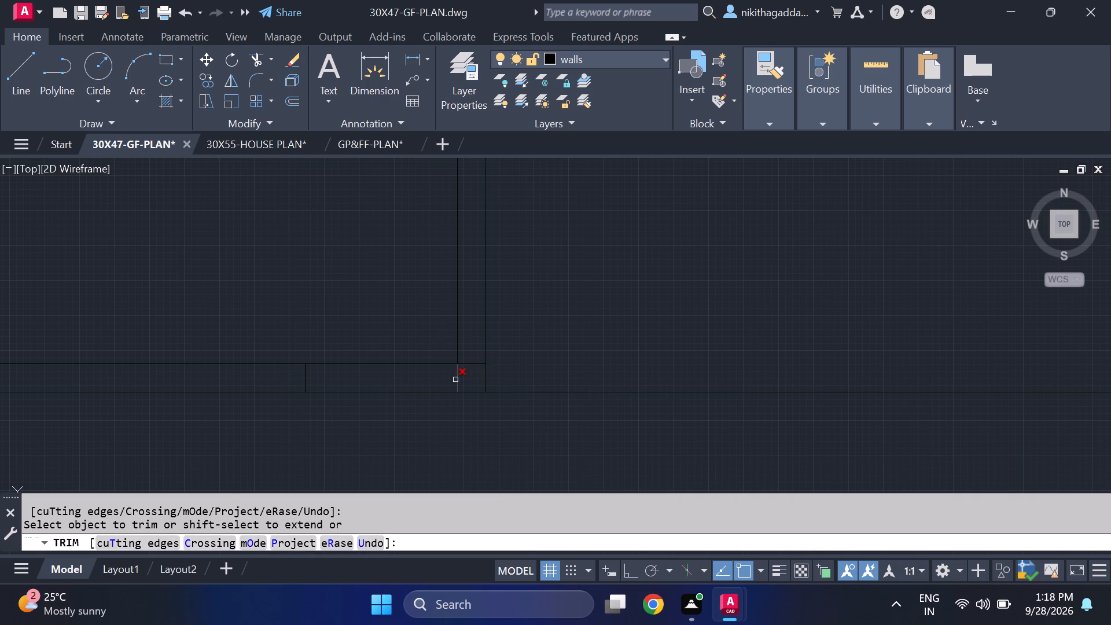
Trim the horizontal strip's upper line inside the eastern strip, plus the two short end lines at the joints along the horizontal strip.
left_click(455, 377)
key("ctrl+z")
left_click(472, 362)
left_click_drag(324, 376, 256, 378)
middle_click_drag(295, 373, 564, 352)
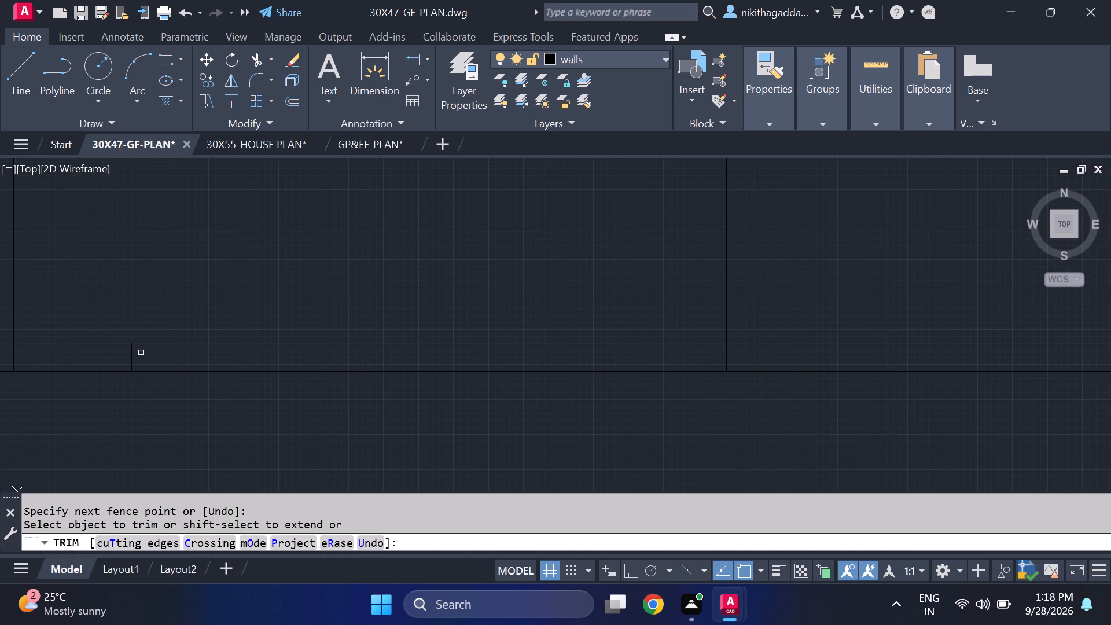
left_click_drag(160, 357, 95, 357)
middle_click_drag(172, 362, 555, 361)
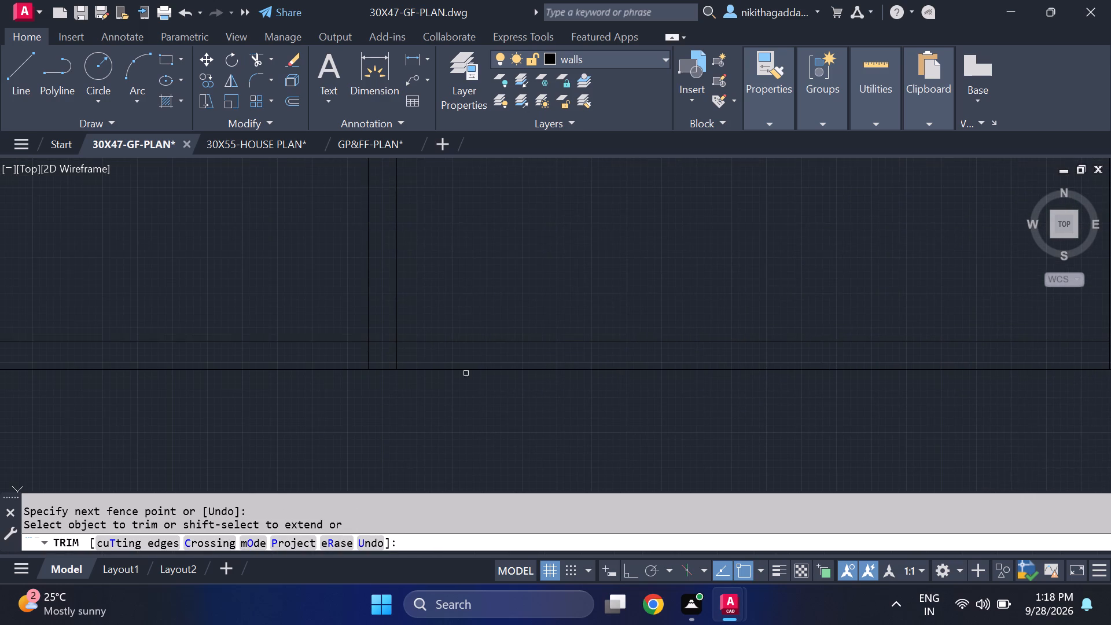
scroll(442, 370, "down", 3)
scroll(437, 363, "up", 2)
scroll(489, 371, "down", 3)
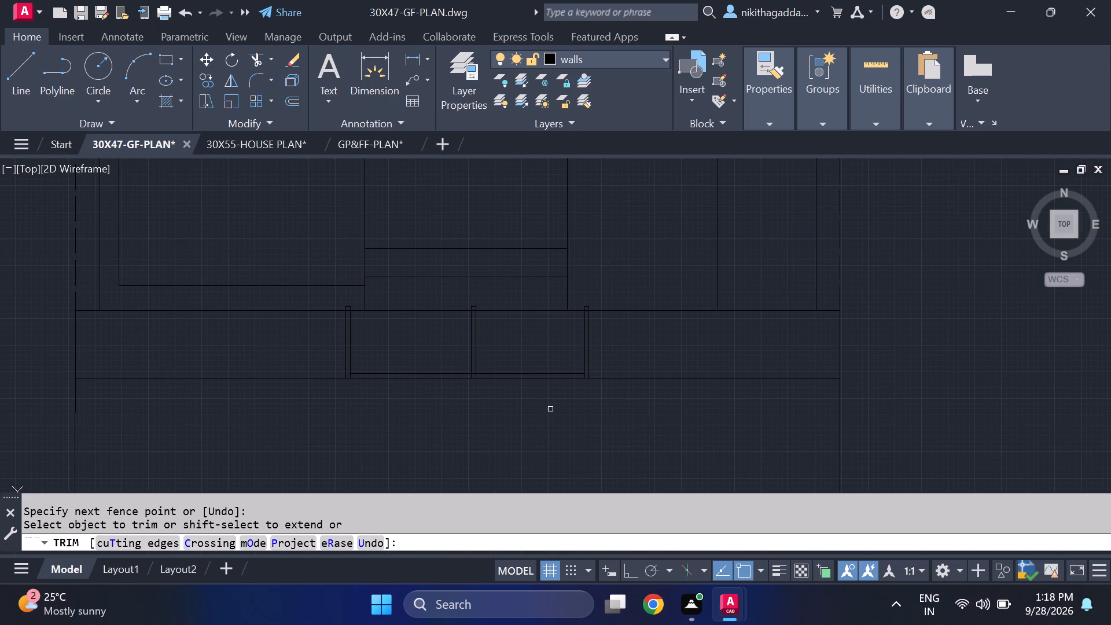
scroll(556, 407, "down", 2)
middle_click_drag(570, 416, 498, 372)
scroll(473, 344, "up", 3)
key("Escape")
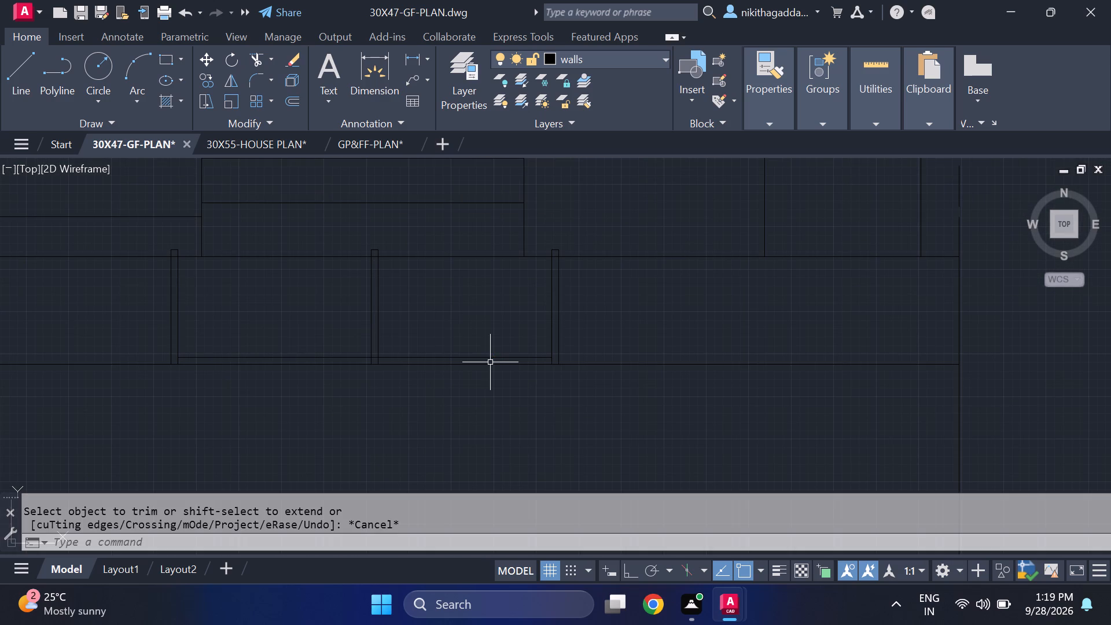
With Ortho on, draw a small closed rectangle of lines across the middle vertical strip, near its mid-height.
key("l")
key("Return")
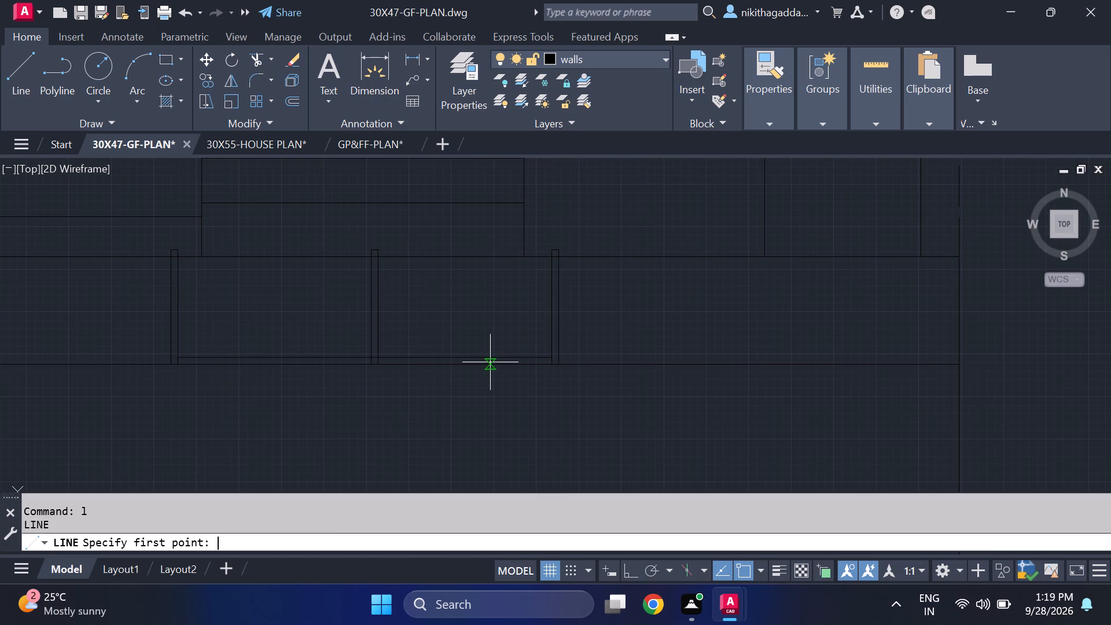
scroll(349, 307, "up", 2)
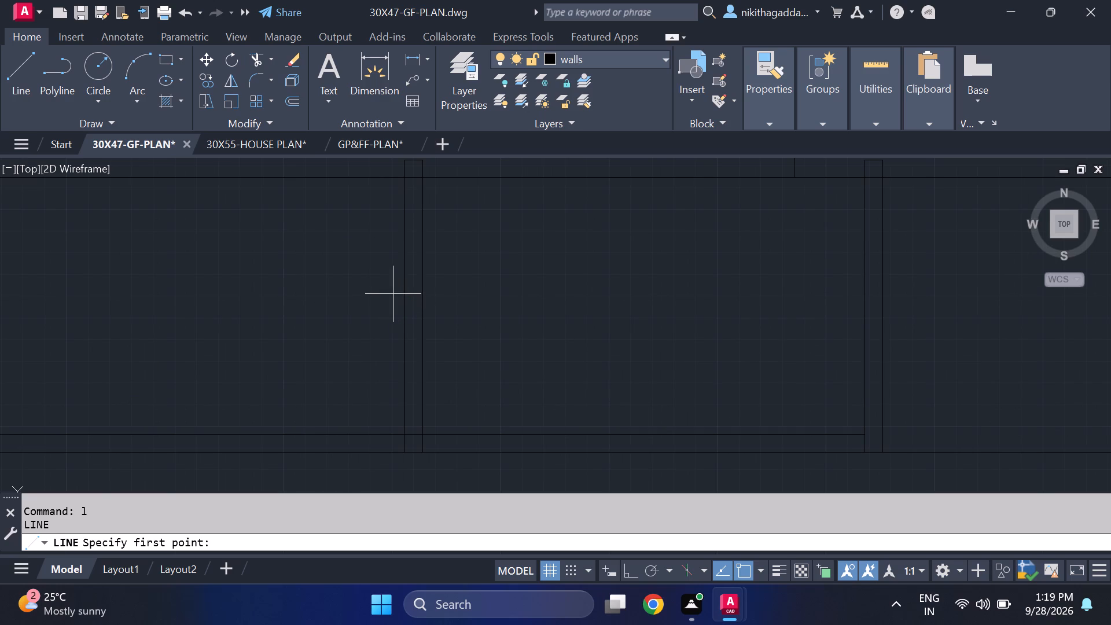
left_click(377, 295)
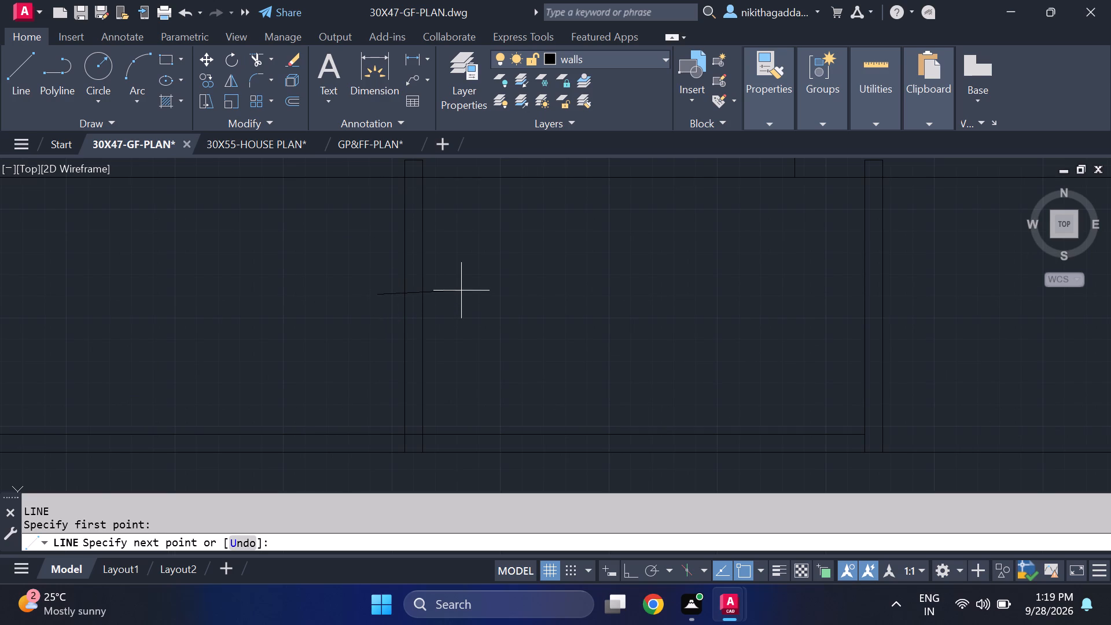
key("F8")
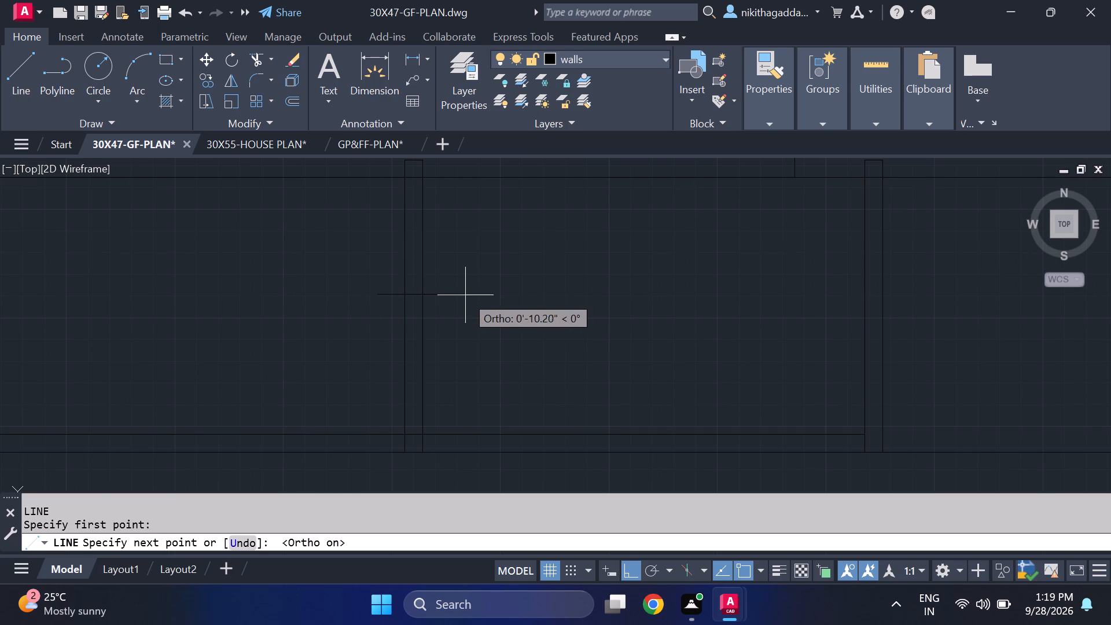
left_click(454, 297)
left_click(455, 319)
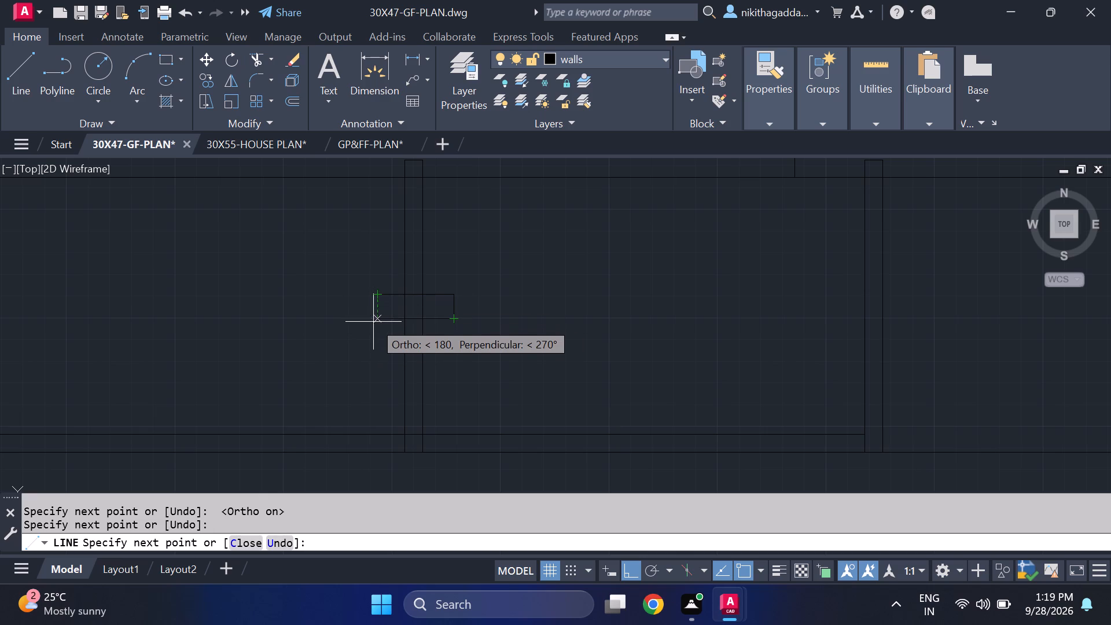
left_click(377, 322)
left_click(380, 297)
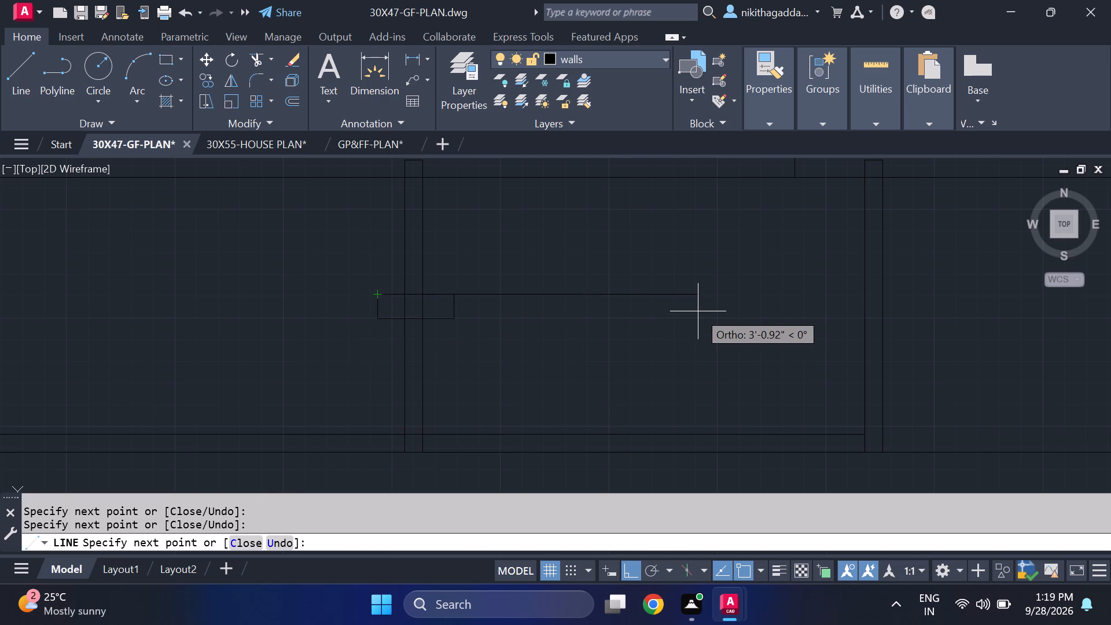
key("Escape")
On the furniture layer, draw a two-segment horizontal line just below the upper front line, from the western strip via the middle to the eastern strip.
scroll(749, 345, "down", 5)
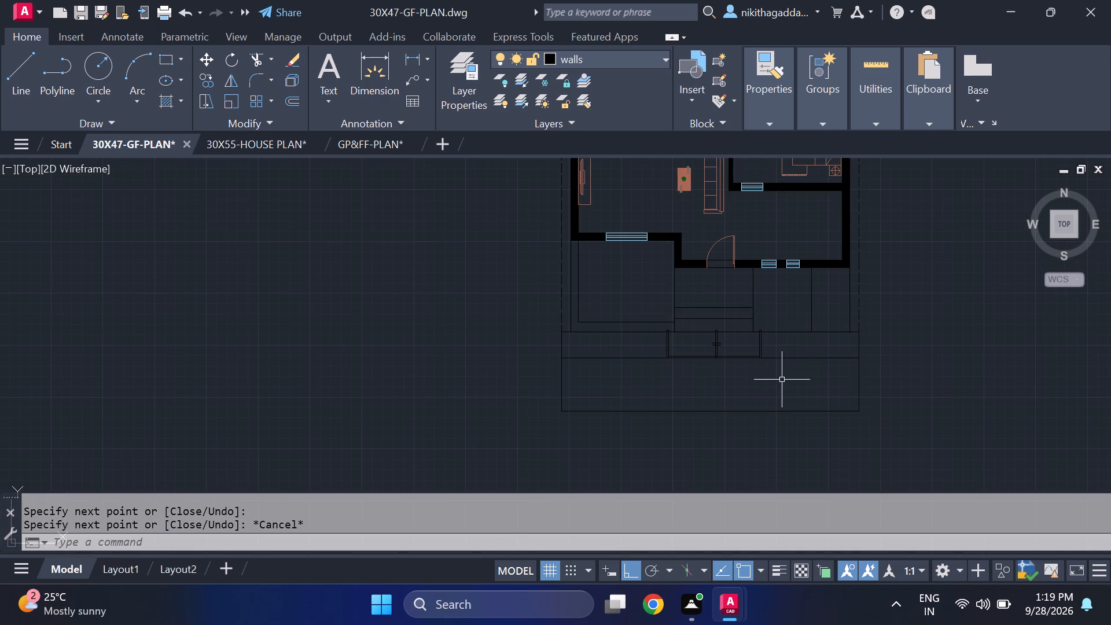
middle_click_drag(766, 363, 633, 395)
scroll(629, 384, "up", 1)
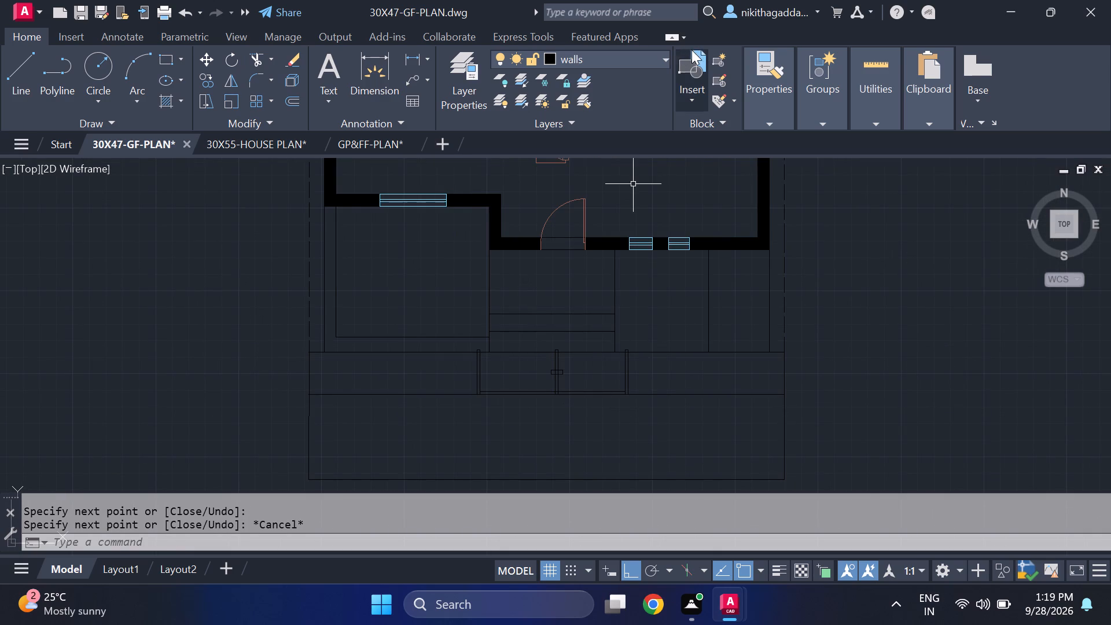
left_click(642, 54)
left_click(601, 117)
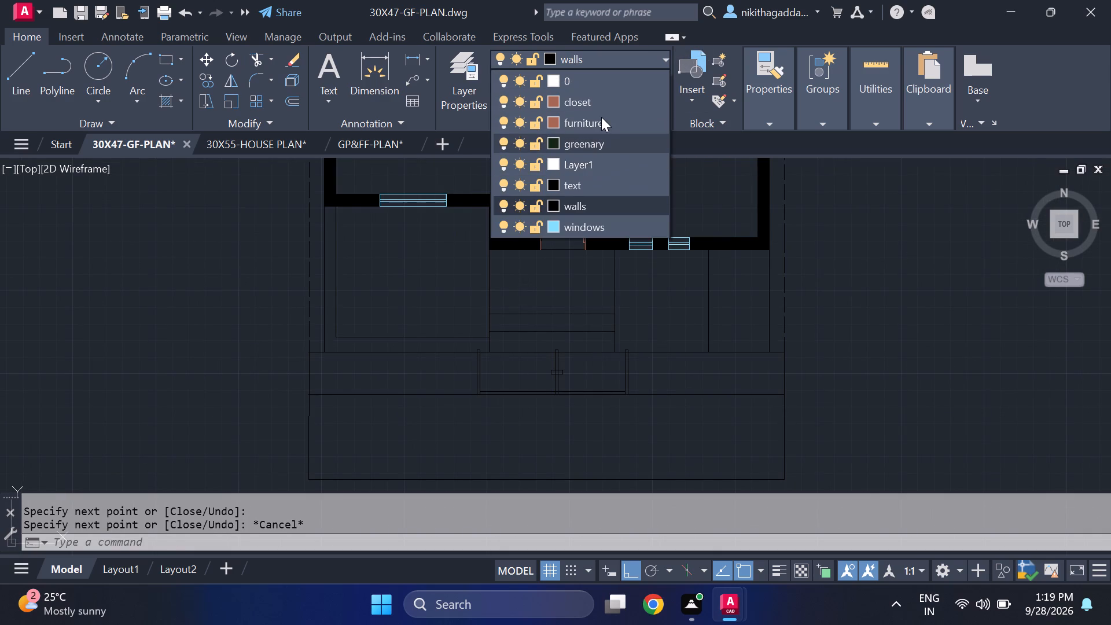
key("l")
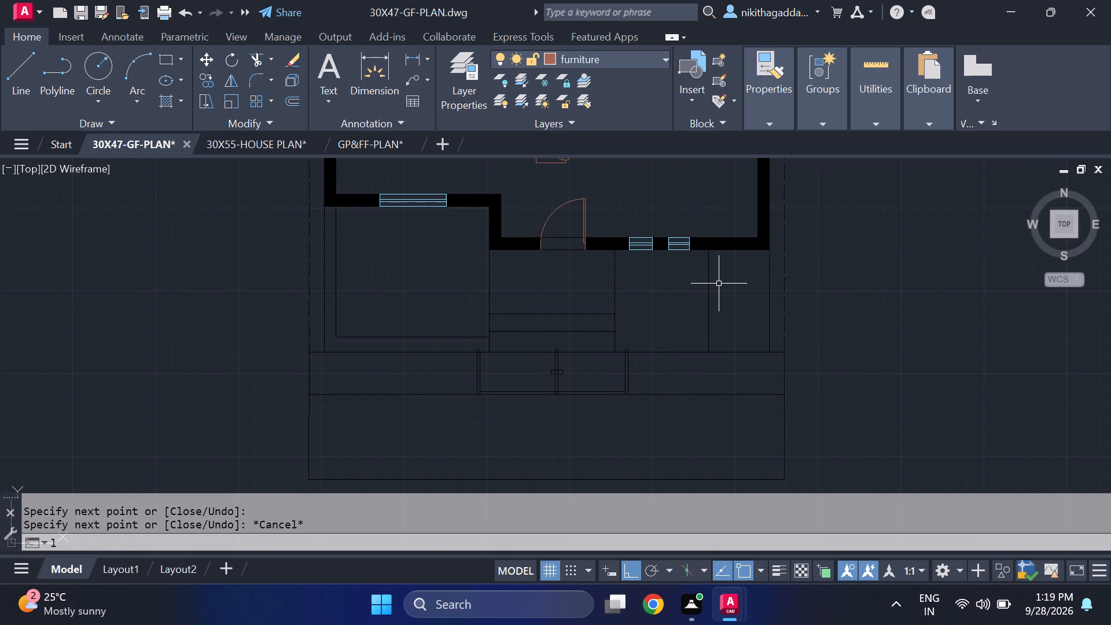
key("Return")
scroll(510, 363, "up", 2)
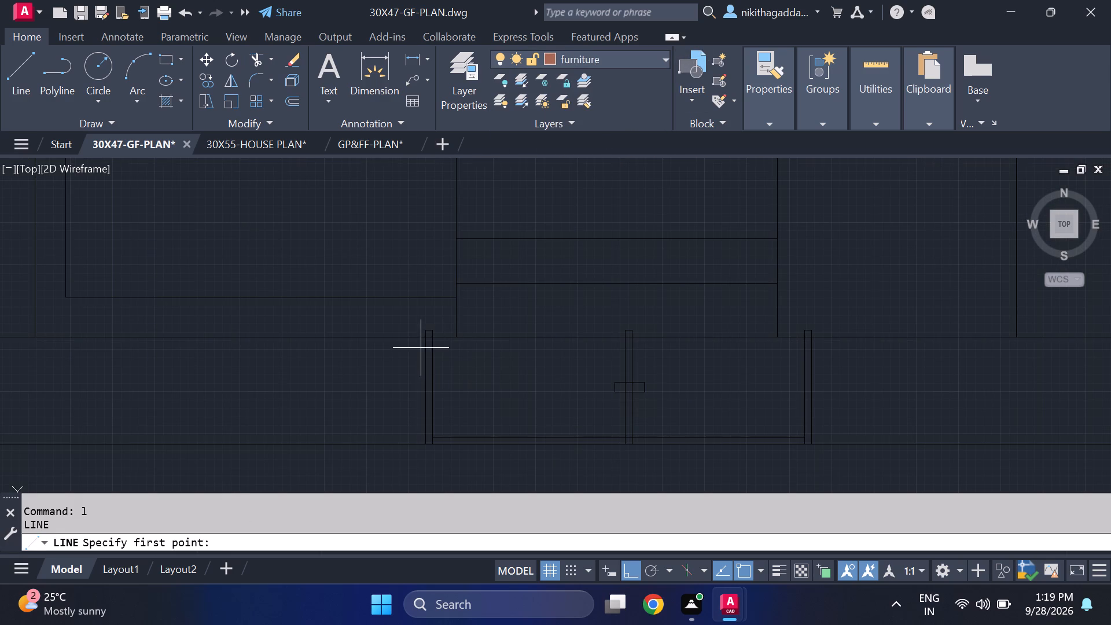
left_click(433, 347)
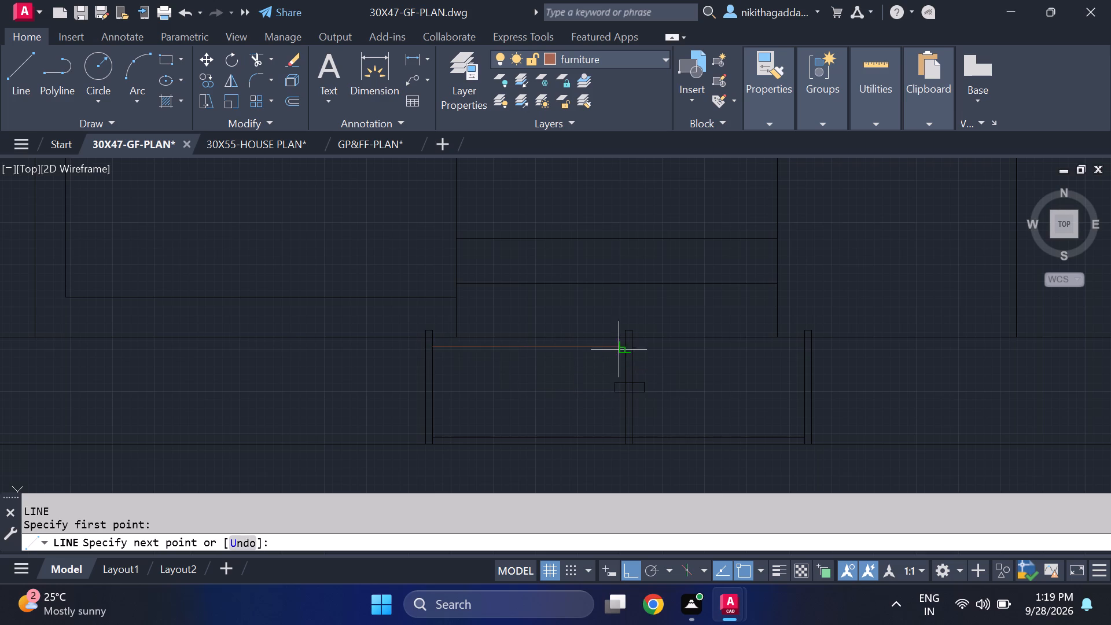
left_click(623, 345)
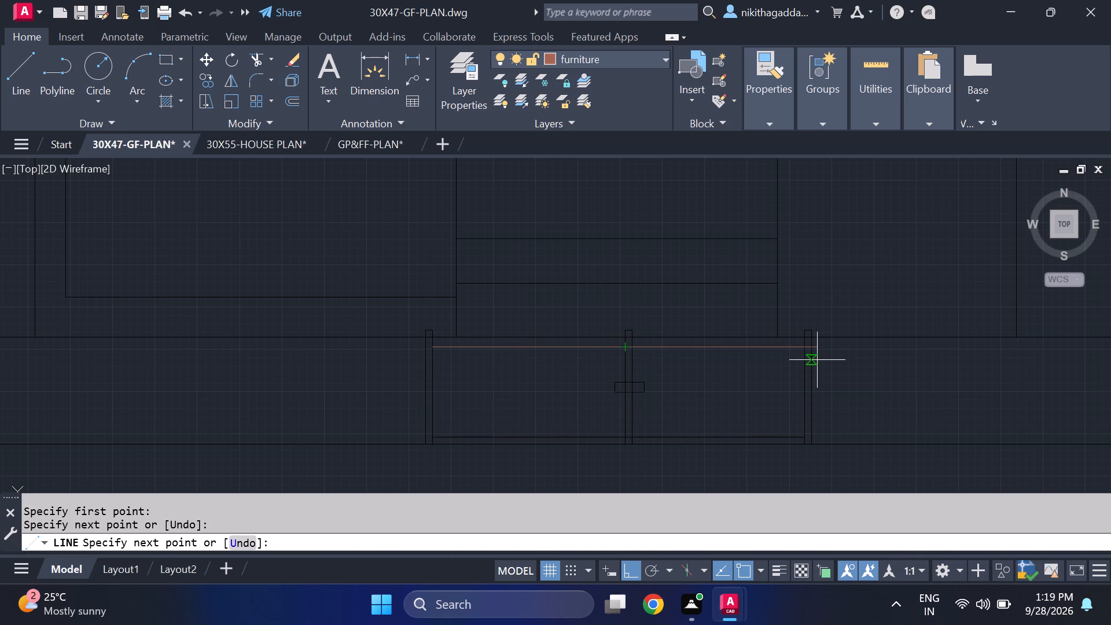
left_click(803, 349)
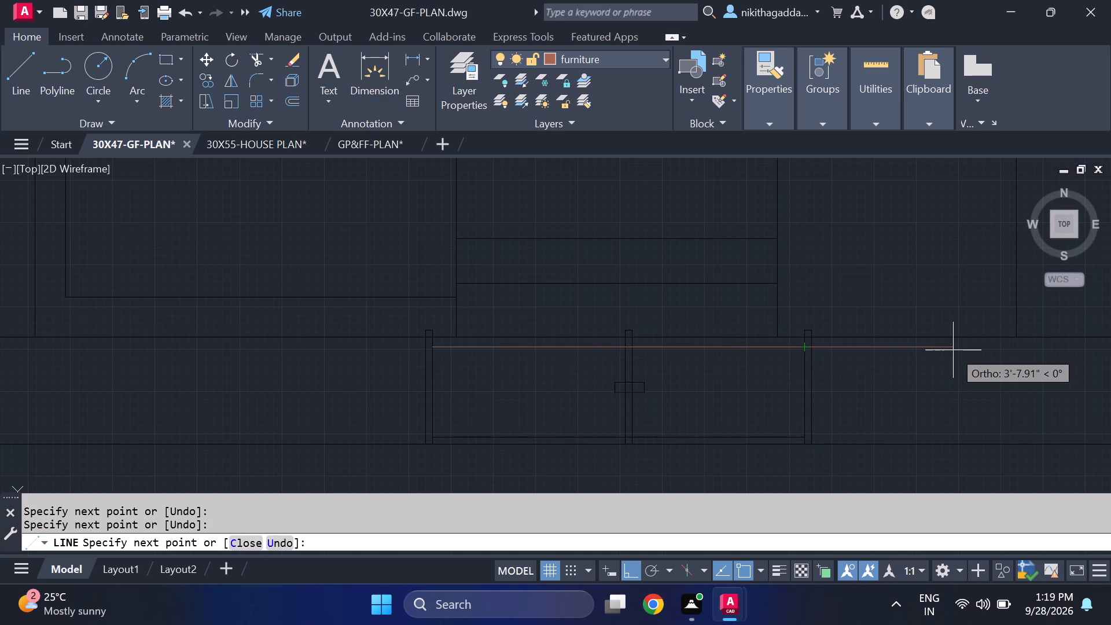
key("Escape")
Offset the eastern furniture line segment southward three times, using a small spacing picked on the middle strip just below the line.
type("of")
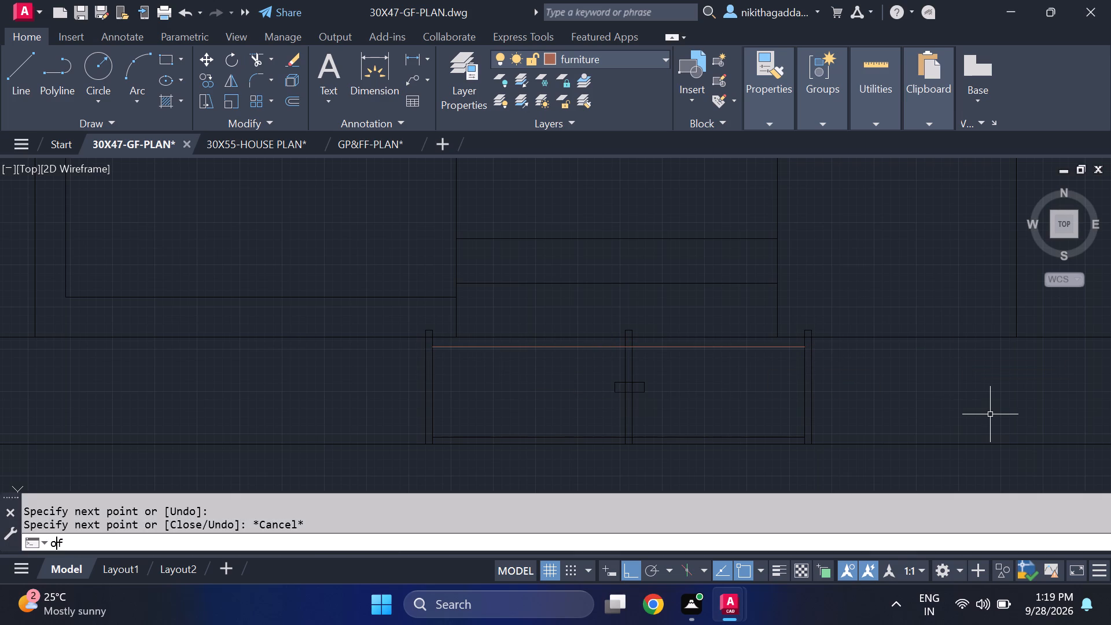
key("Return")
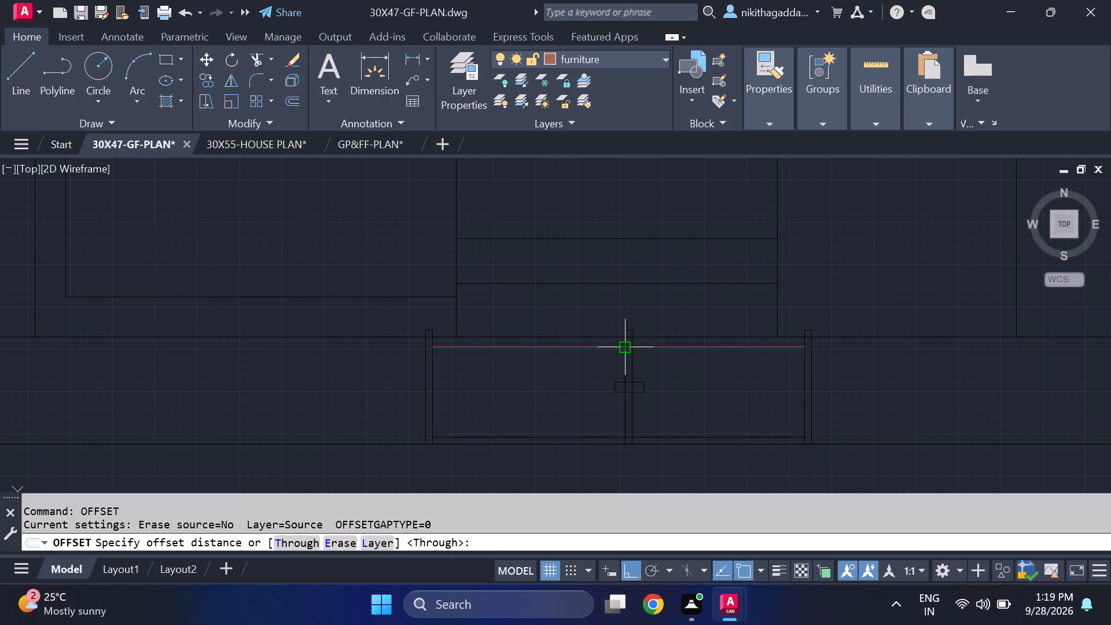
scroll(624, 352, "up", 2)
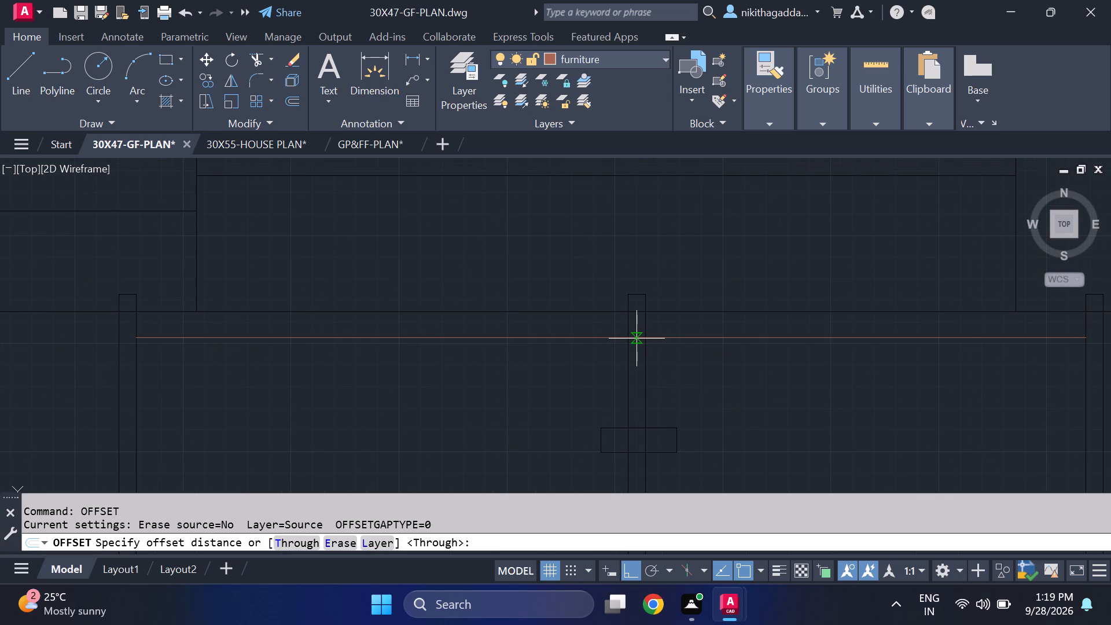
left_click(637, 339)
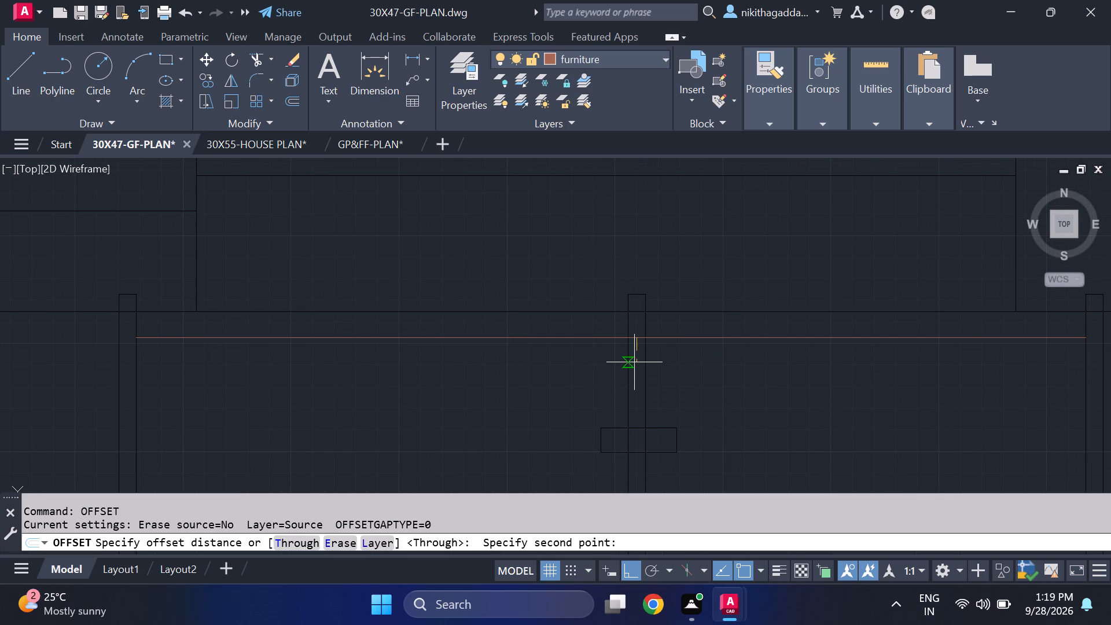
left_click(636, 351)
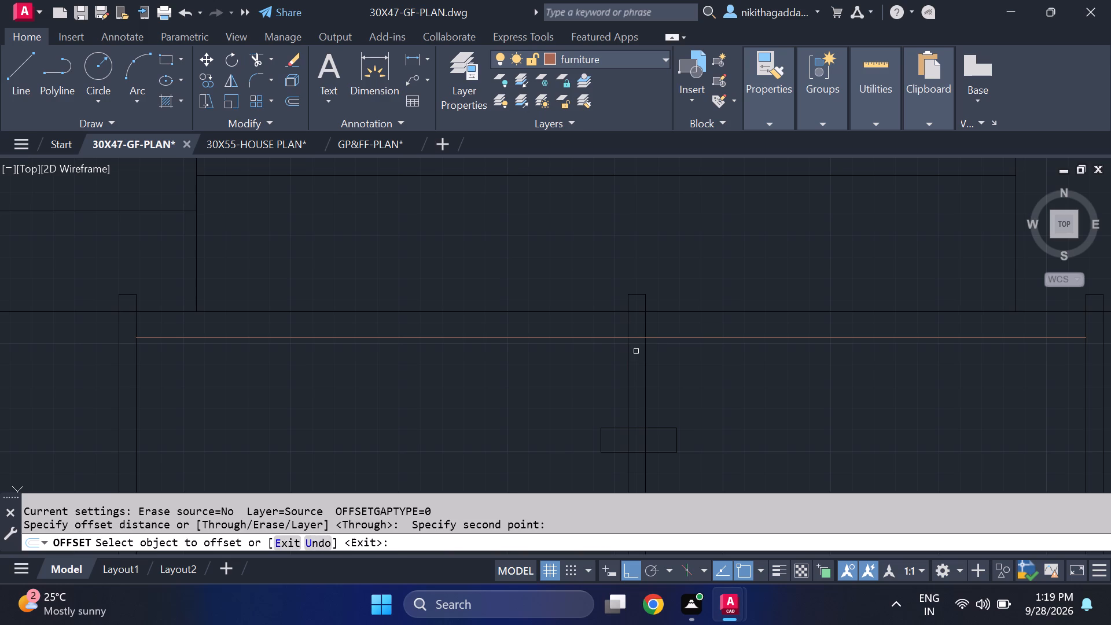
left_click(638, 339)
left_click(638, 371)
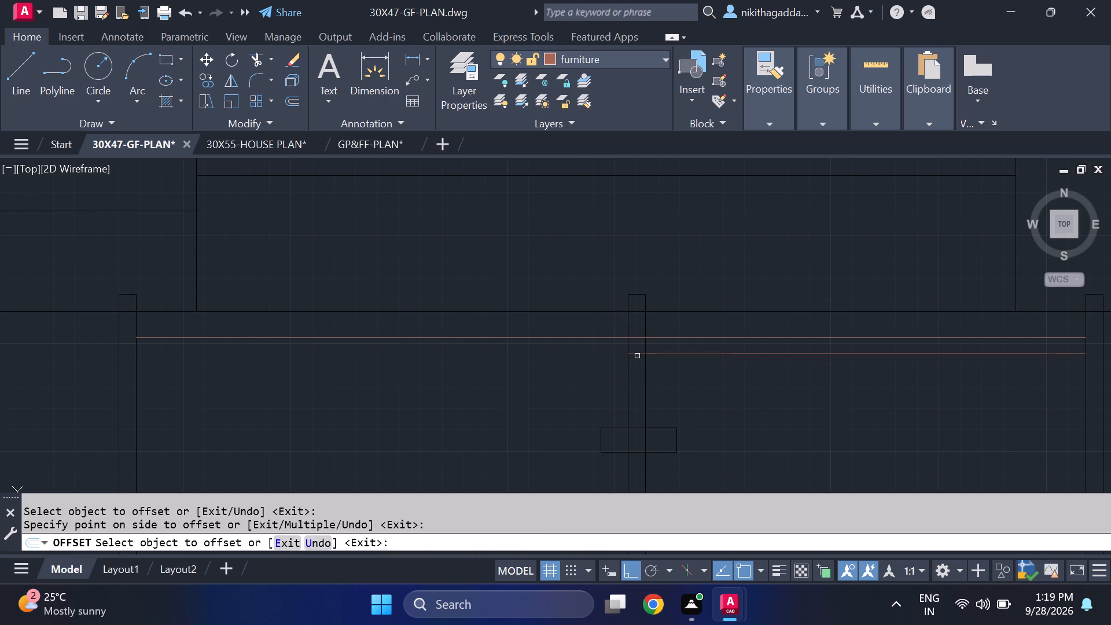
left_click(637, 356)
left_click(637, 386)
scroll(650, 407, "down", 2)
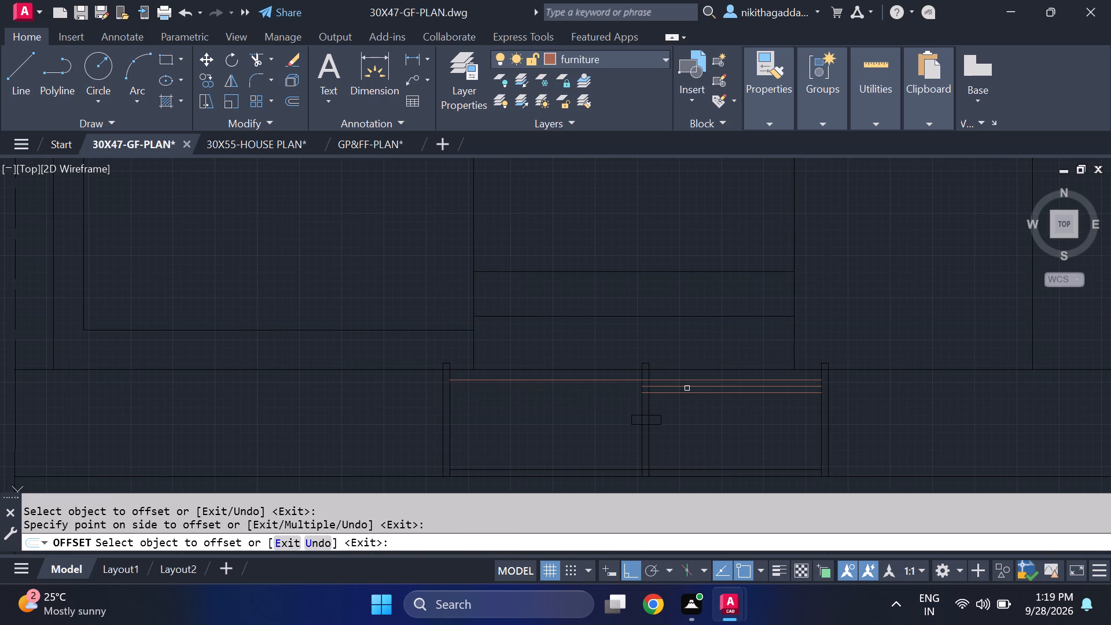
left_click(683, 395)
left_click(685, 417)
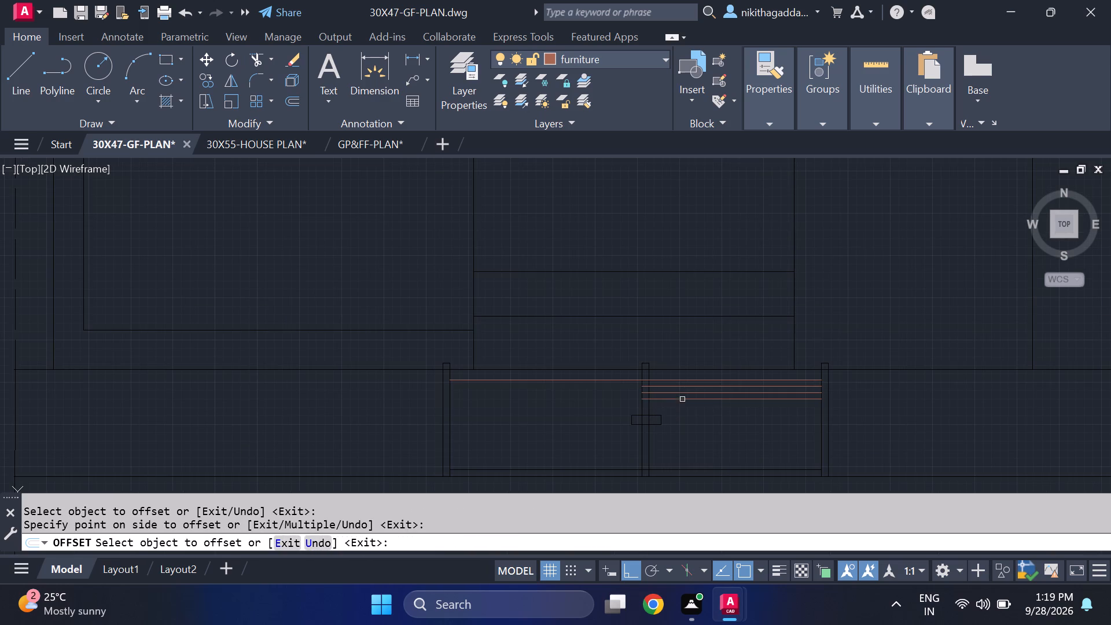
Offset the lowest furniture line southward ten more times at the same spacing, filling the eastern bay down to the horizontal strip.
left_click(682, 400)
left_click(681, 418)
left_click(679, 404)
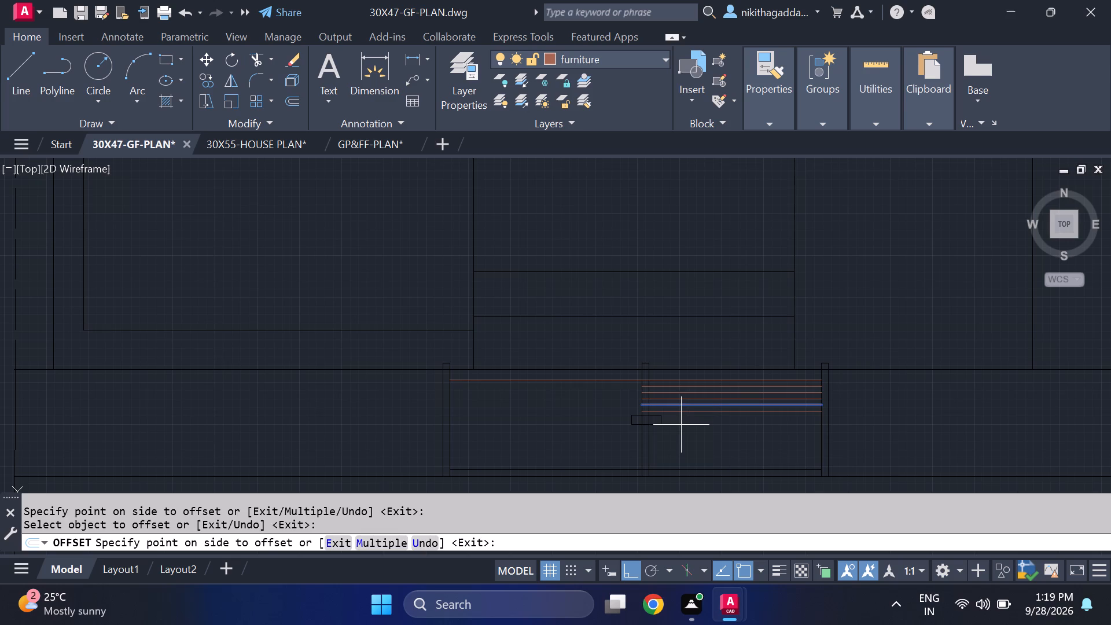
left_click(681, 425)
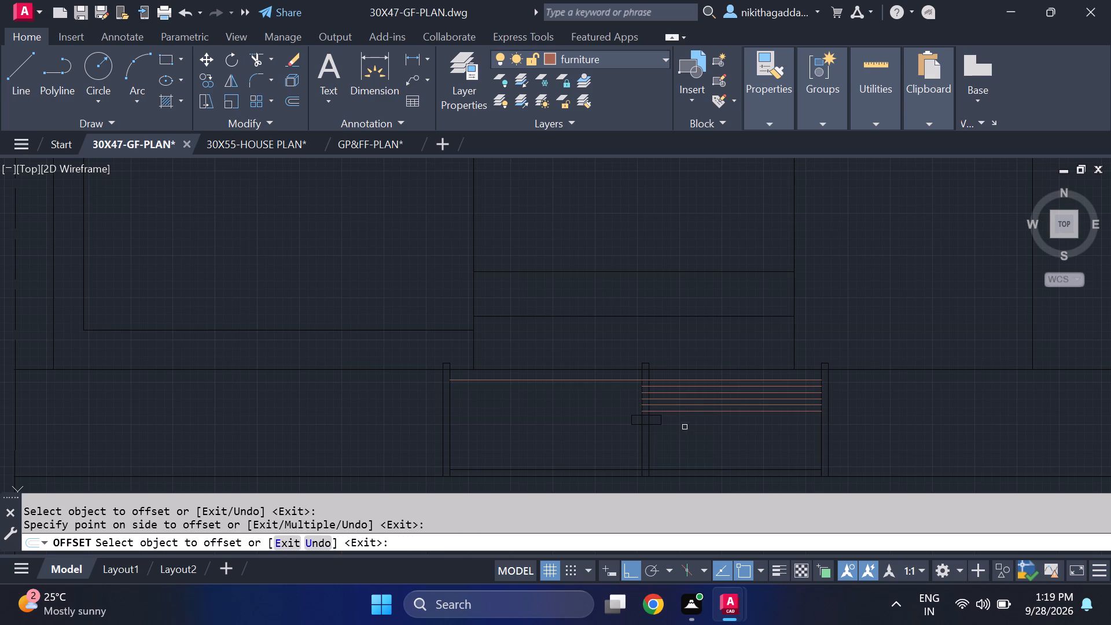
left_click(684, 414)
left_click(682, 431)
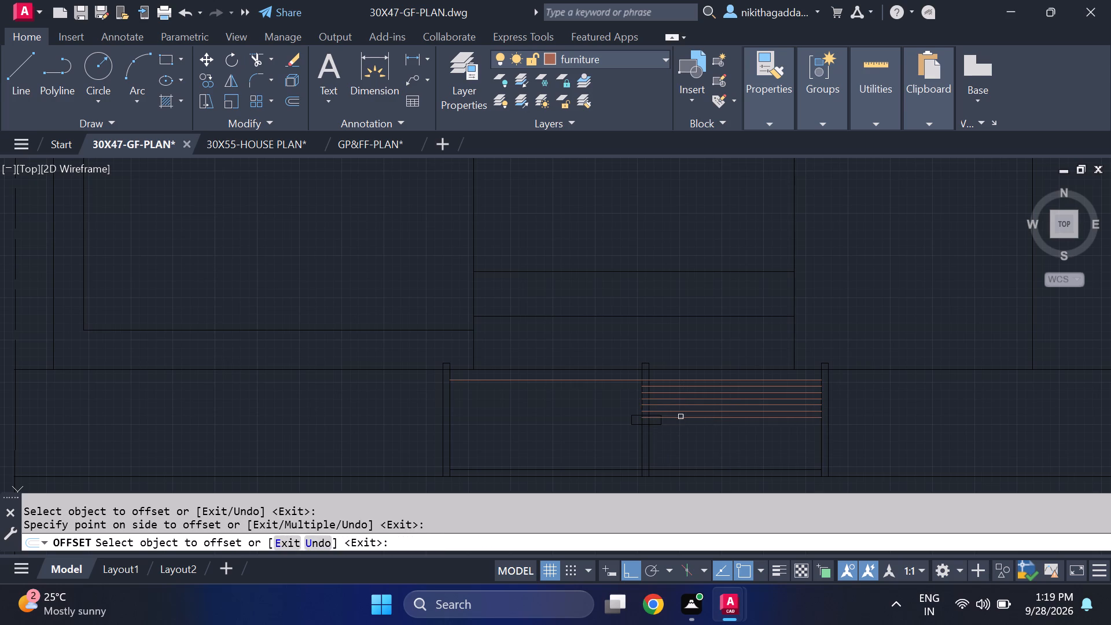
left_click(680, 417)
left_click(686, 444)
left_click(684, 428)
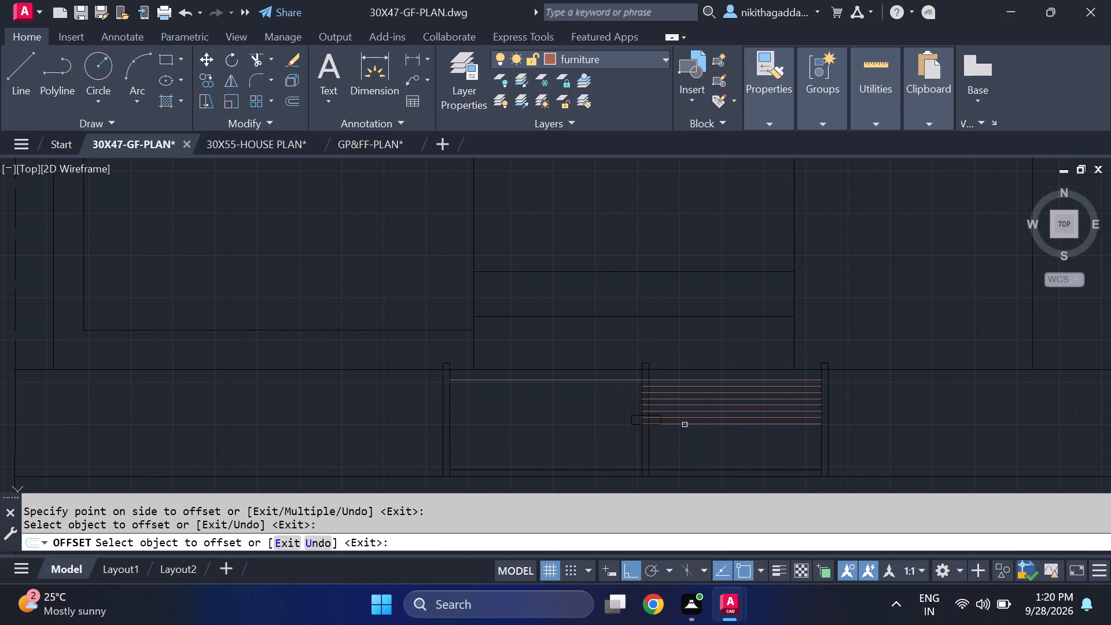
left_click(685, 424)
left_click(687, 433)
left_click(685, 426)
left_click(686, 432)
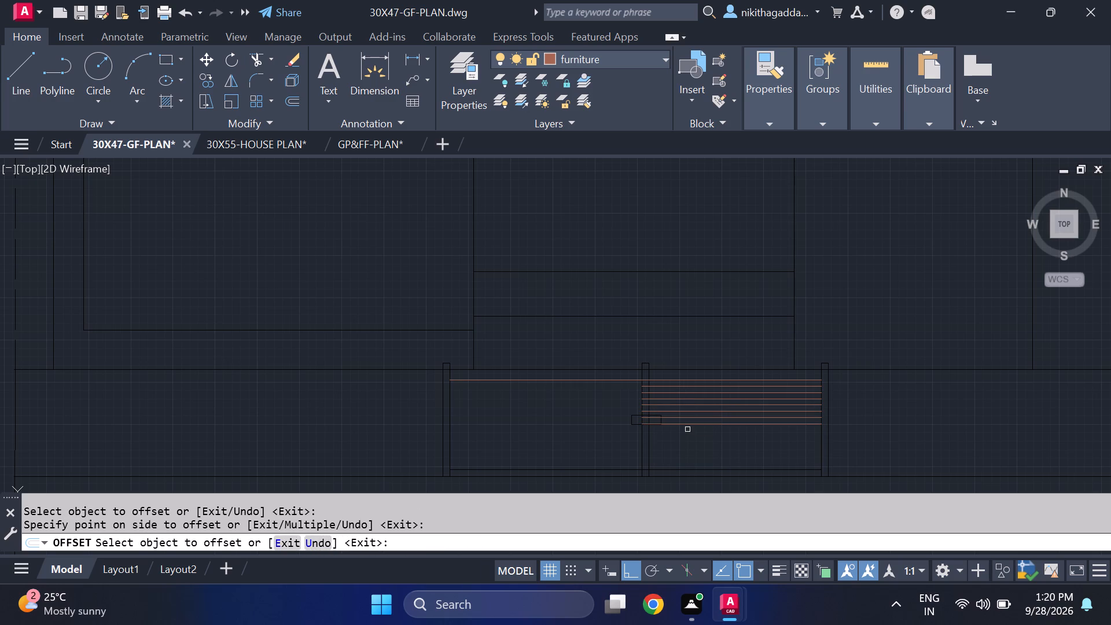
left_click(687, 426)
left_click(689, 446)
left_click(688, 432)
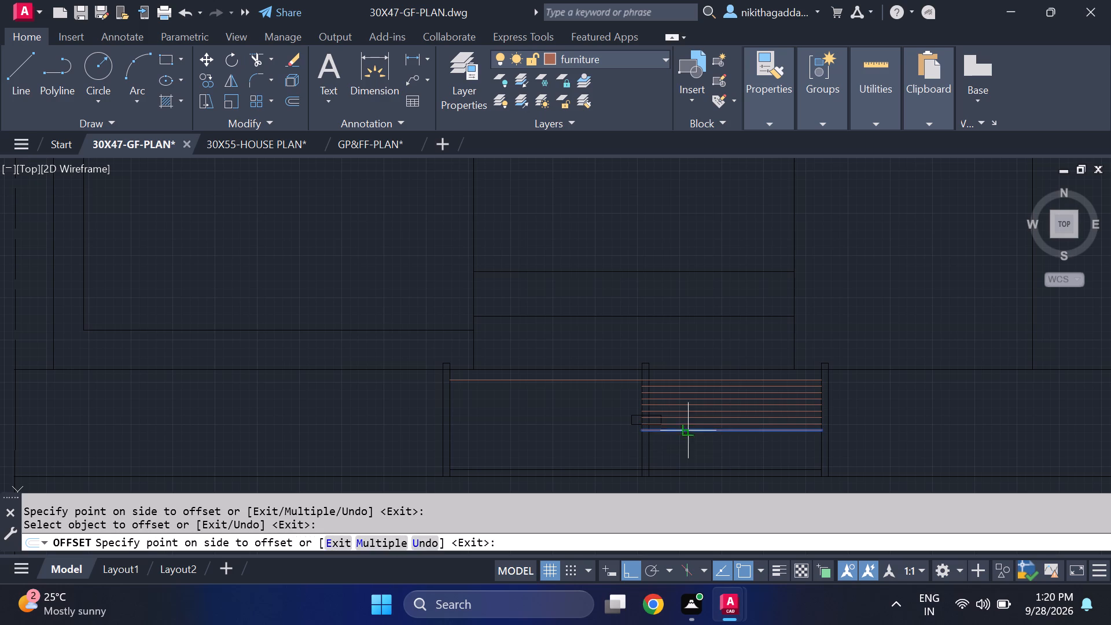
left_click(690, 446)
left_click(685, 437)
left_click(688, 455)
left_click(683, 443)
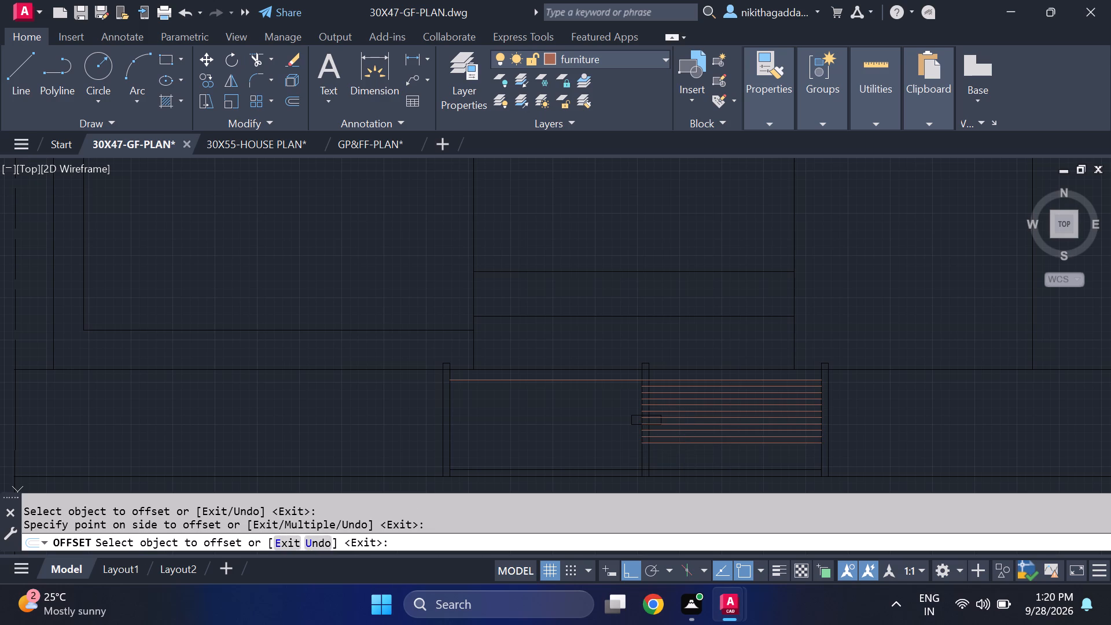
left_click(686, 466)
left_click_drag(682, 450, 690, 470)
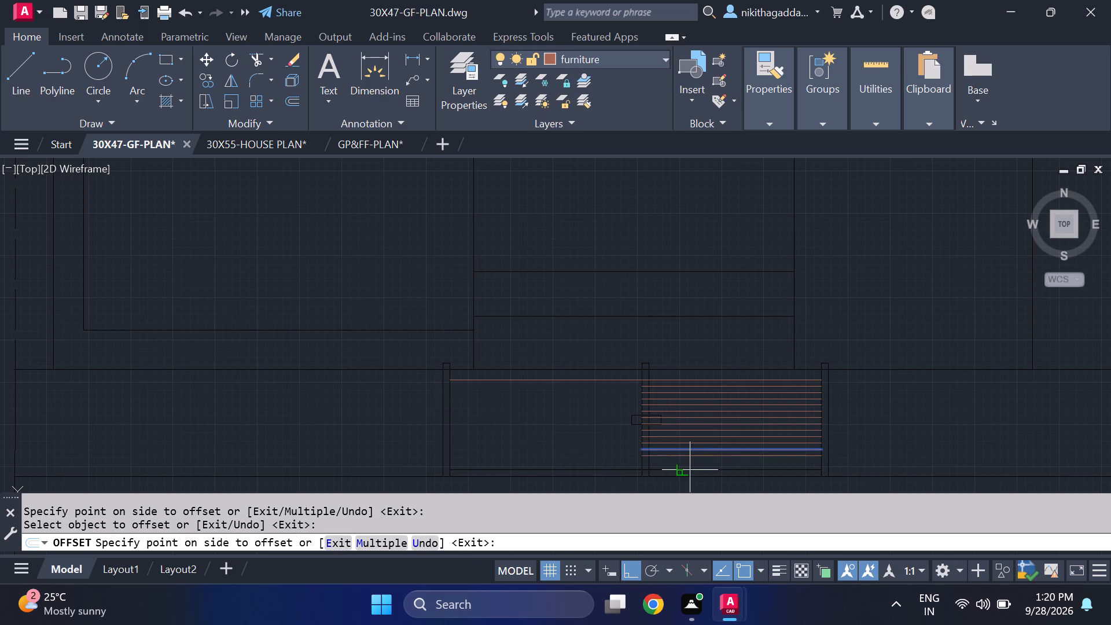
left_click(690, 470)
left_click(683, 456)
left_click(683, 475)
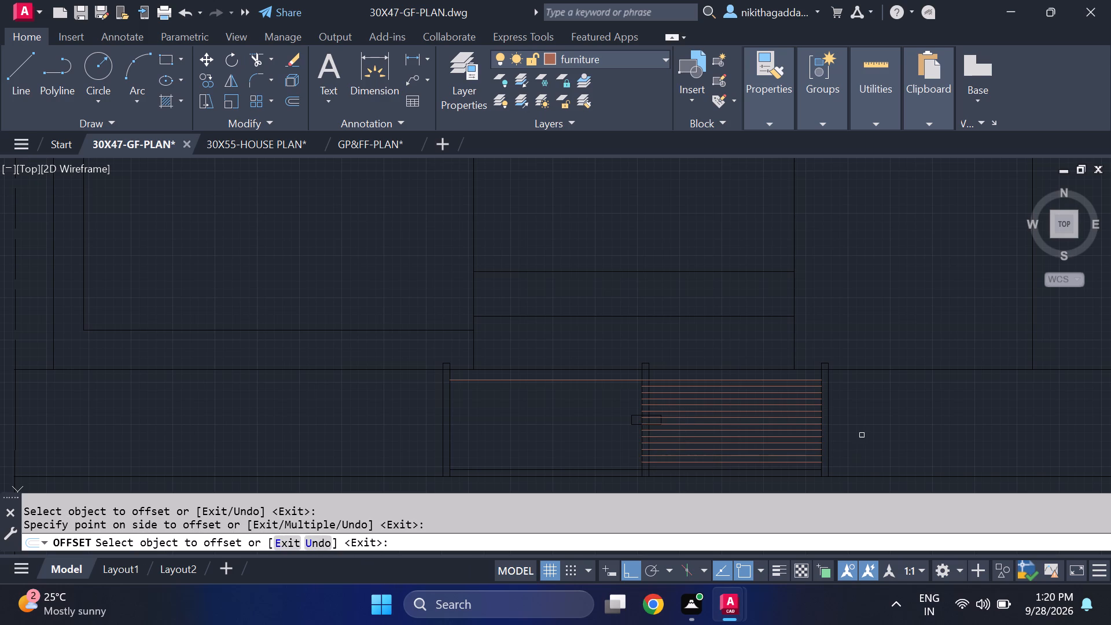
key("Escape")
Extend the five offset lines above the small rectangle westward across the middle strip to the western strip.
type("ex")
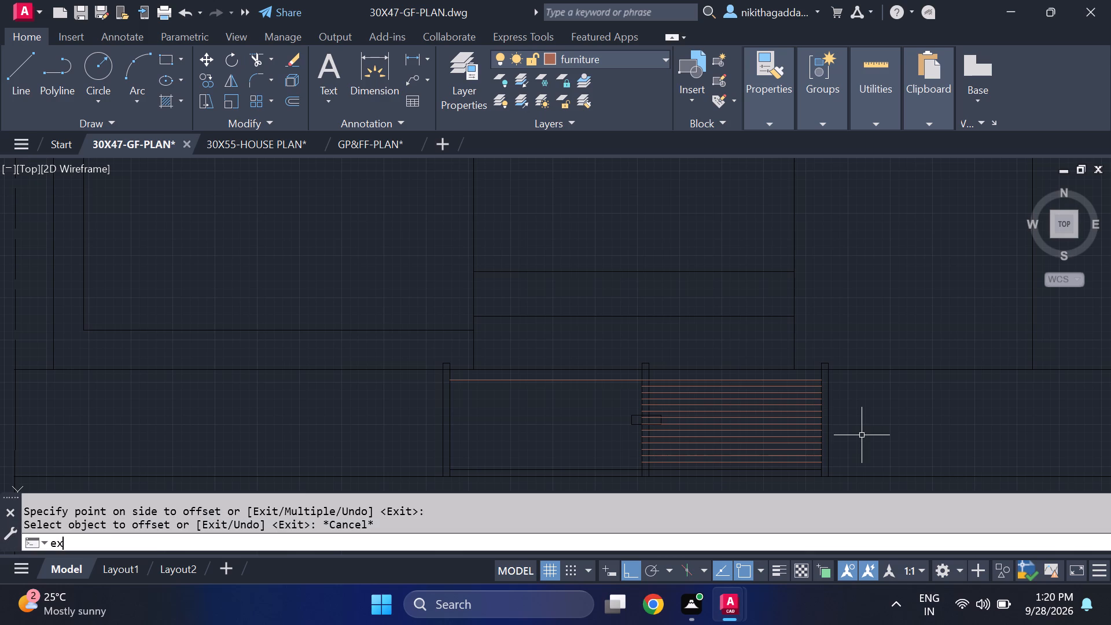
key("Return")
scroll(642, 435, "up", 2)
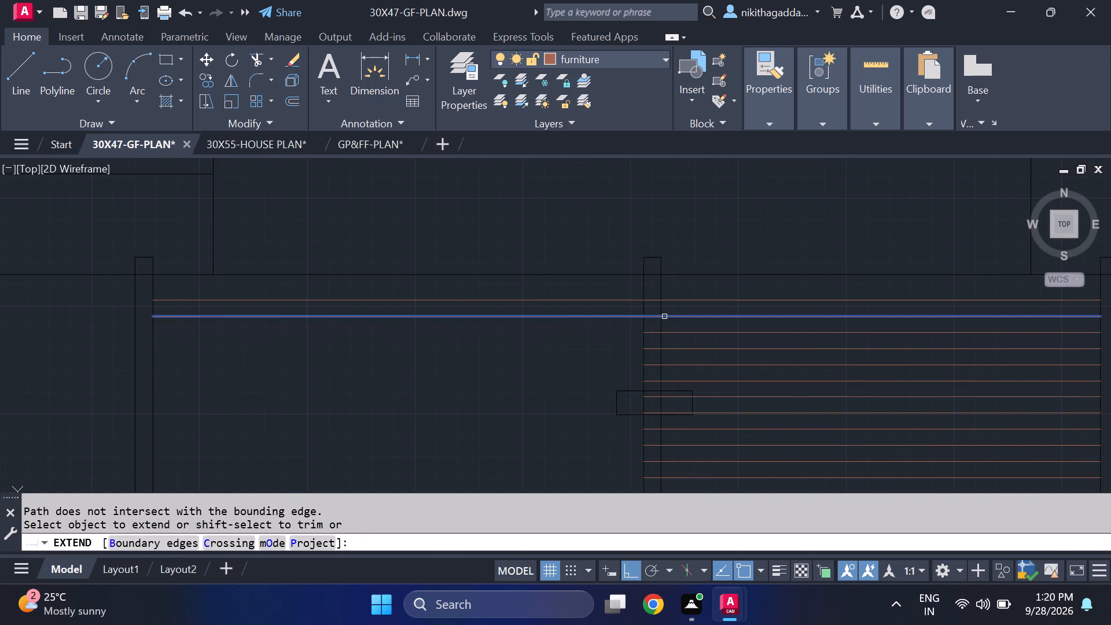
left_click(660, 312)
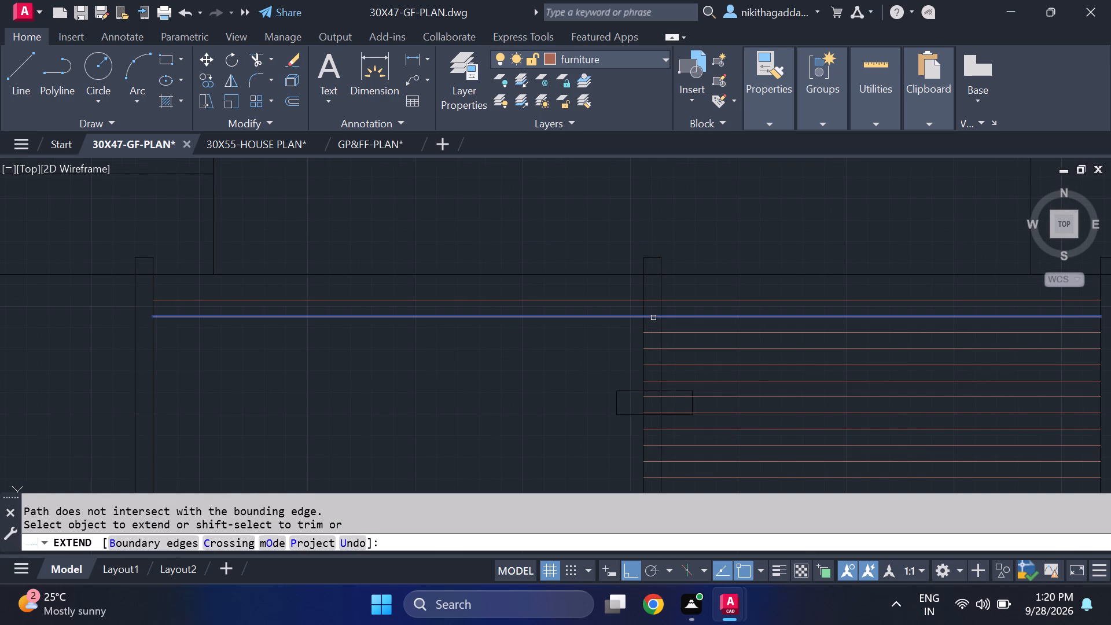
left_click(653, 318)
left_click(656, 335)
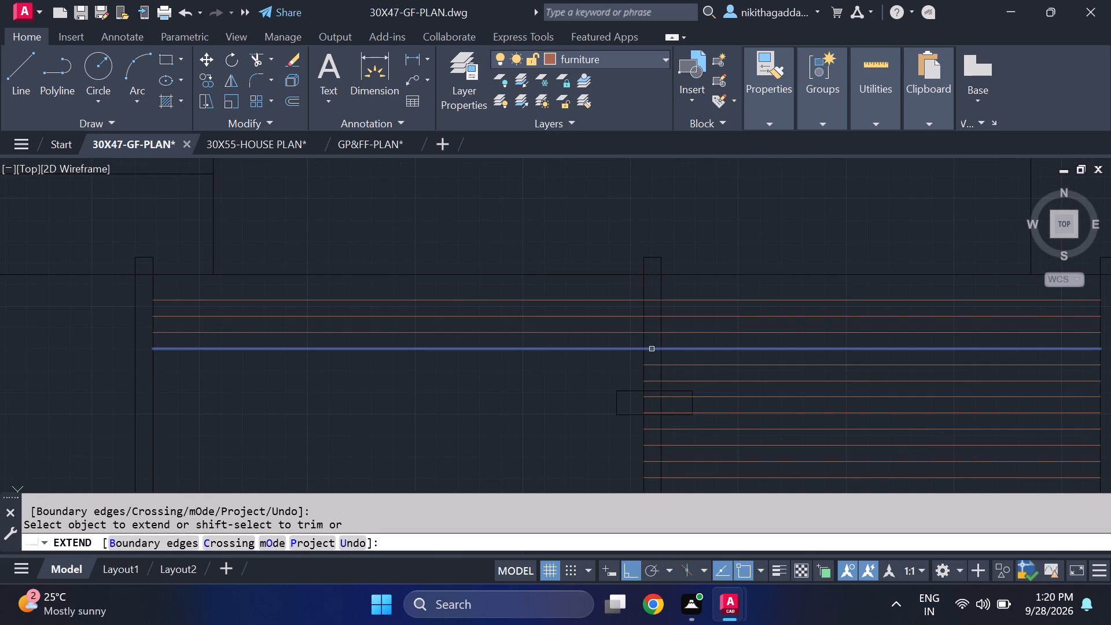
left_click(650, 348)
left_click(653, 367)
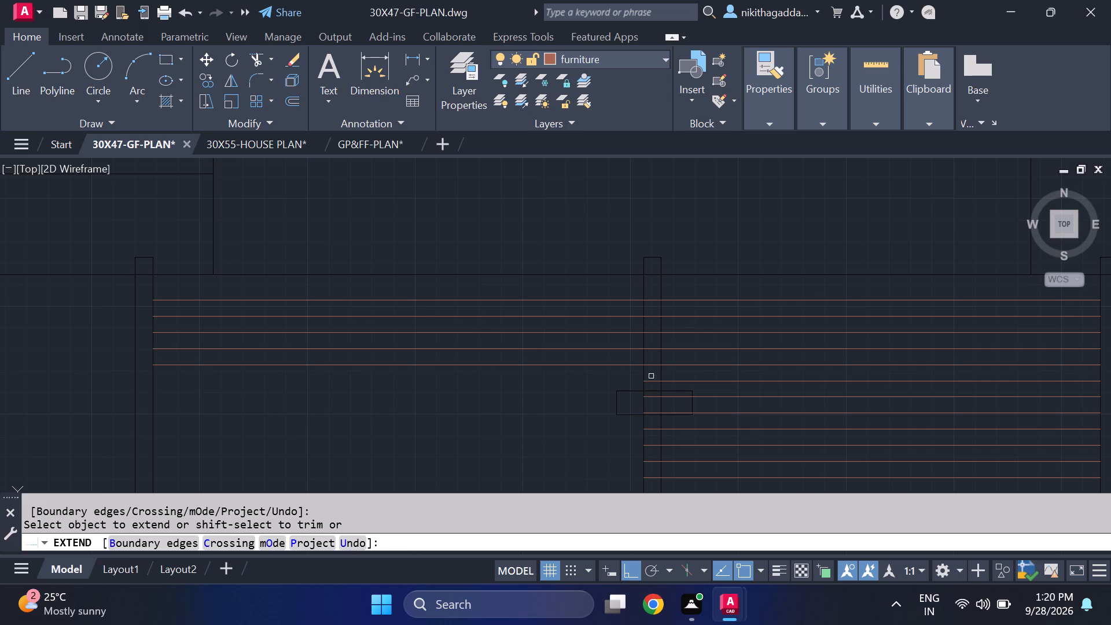
left_click(651, 380)
Extend the remaining eight offset lines, at and below the small rectangle, westward to the western strip.
scroll(667, 397, "down", 2)
middle_click_drag(667, 407, 638, 353)
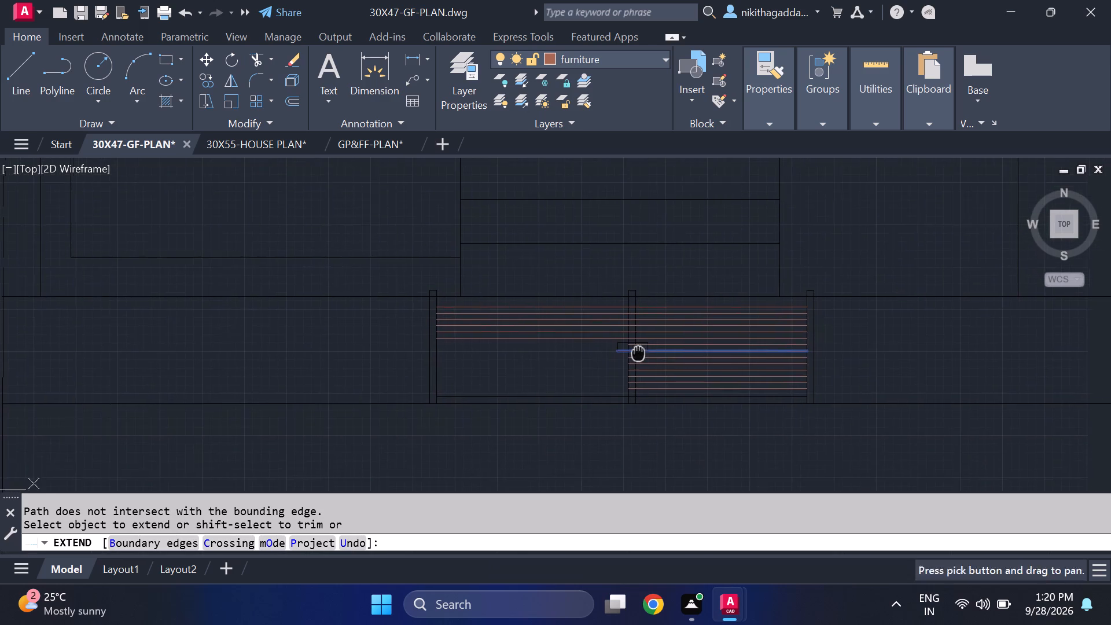
scroll(636, 349, "up", 2)
left_click(630, 334)
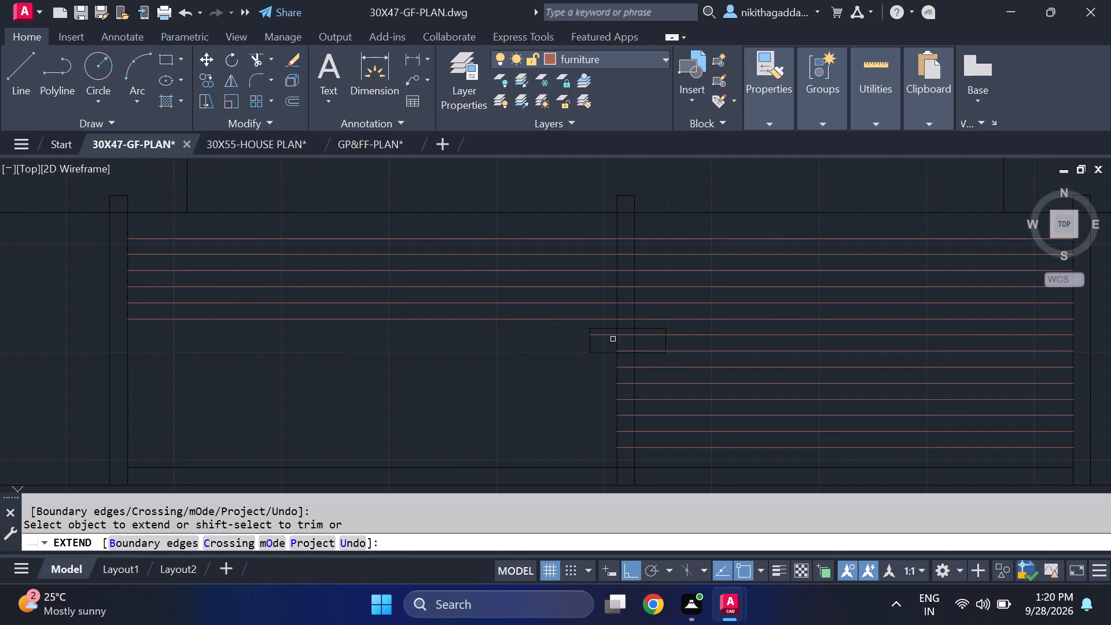
left_click(606, 336)
left_click(631, 351)
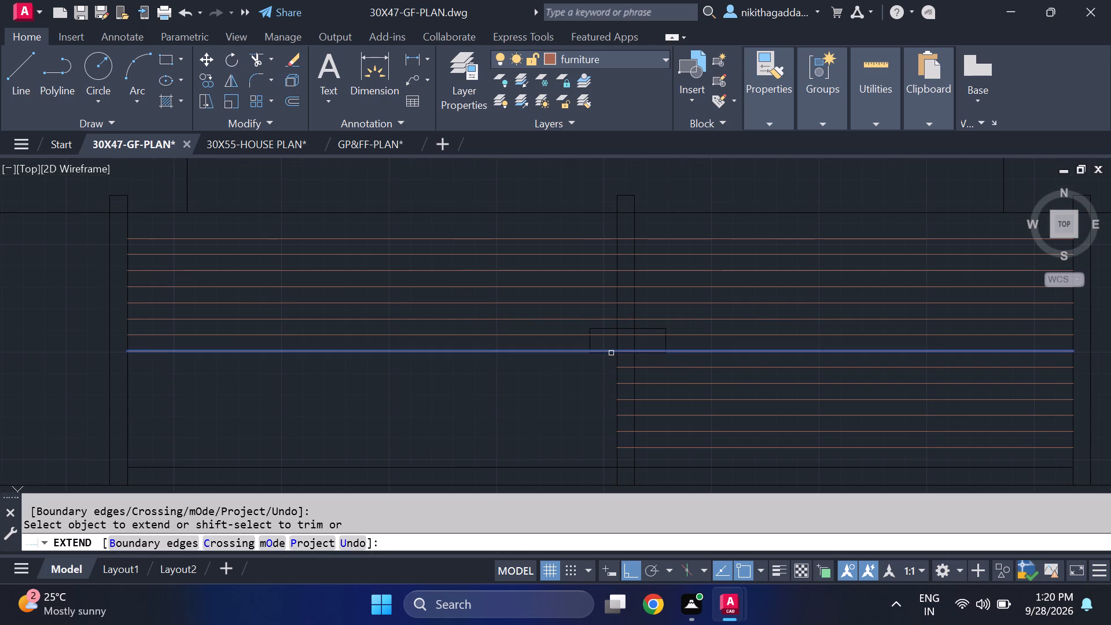
left_click(611, 353)
left_click(634, 367)
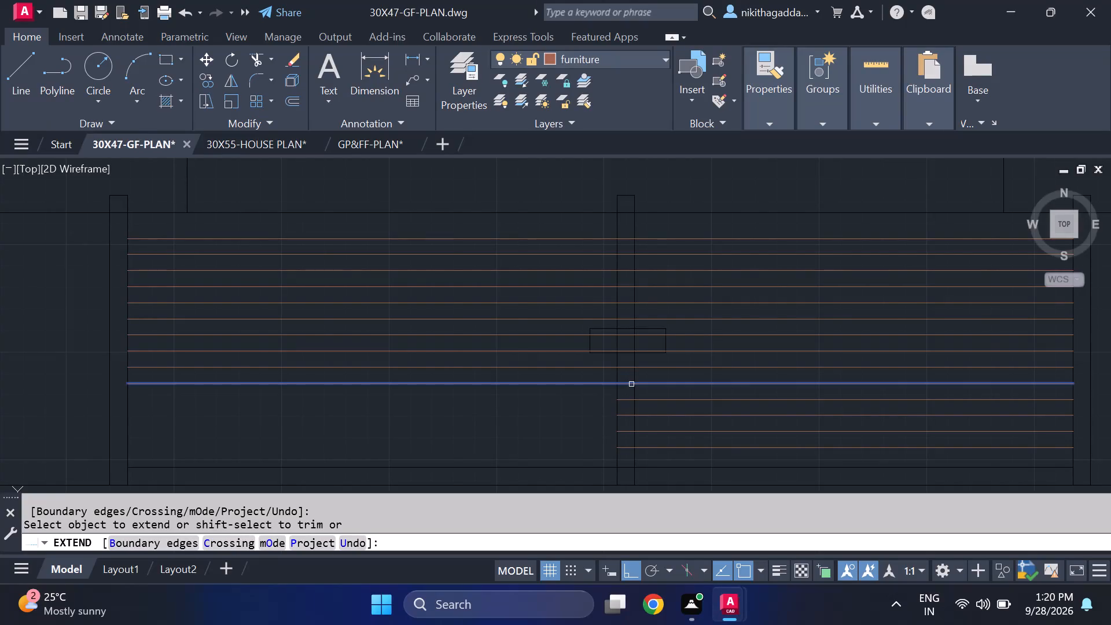
left_click(631, 384)
left_click(626, 398)
left_click(631, 413)
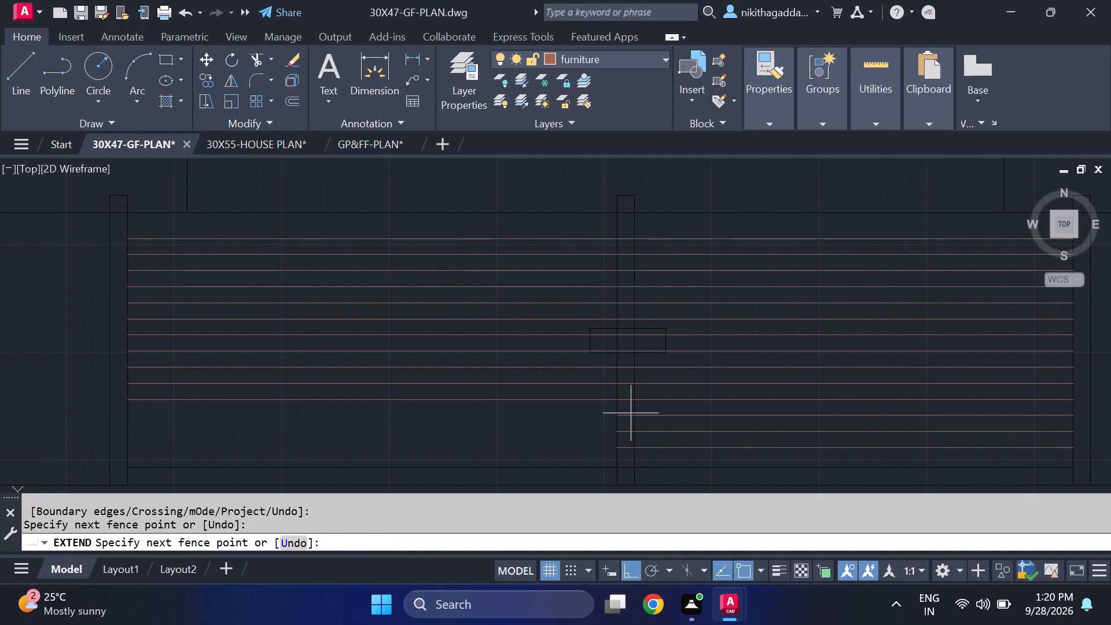
left_click(626, 418)
left_click(628, 430)
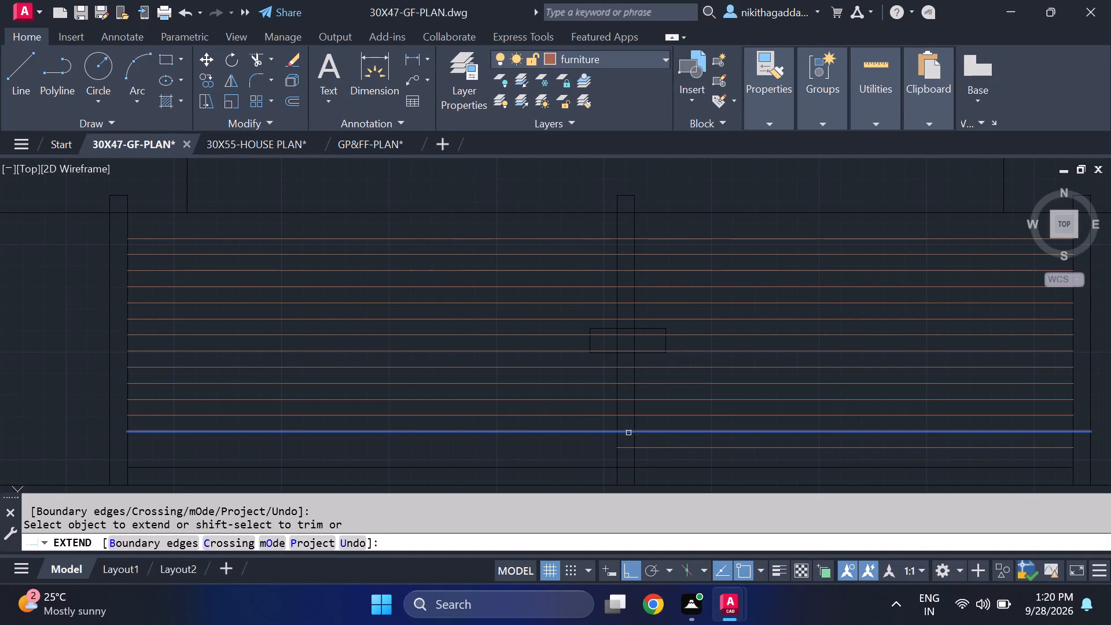
left_click(626, 448)
scroll(681, 410, "down", 4)
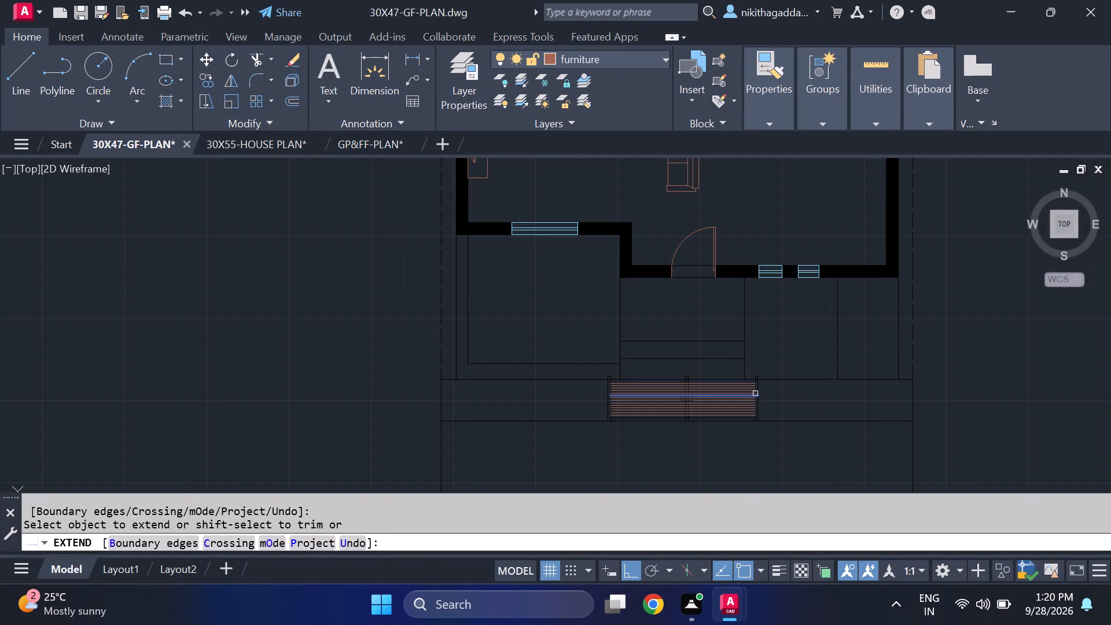
key("Escape")
Trim the furniture line pieces inside the middle vertical strip above the small rectangle.
type("tr")
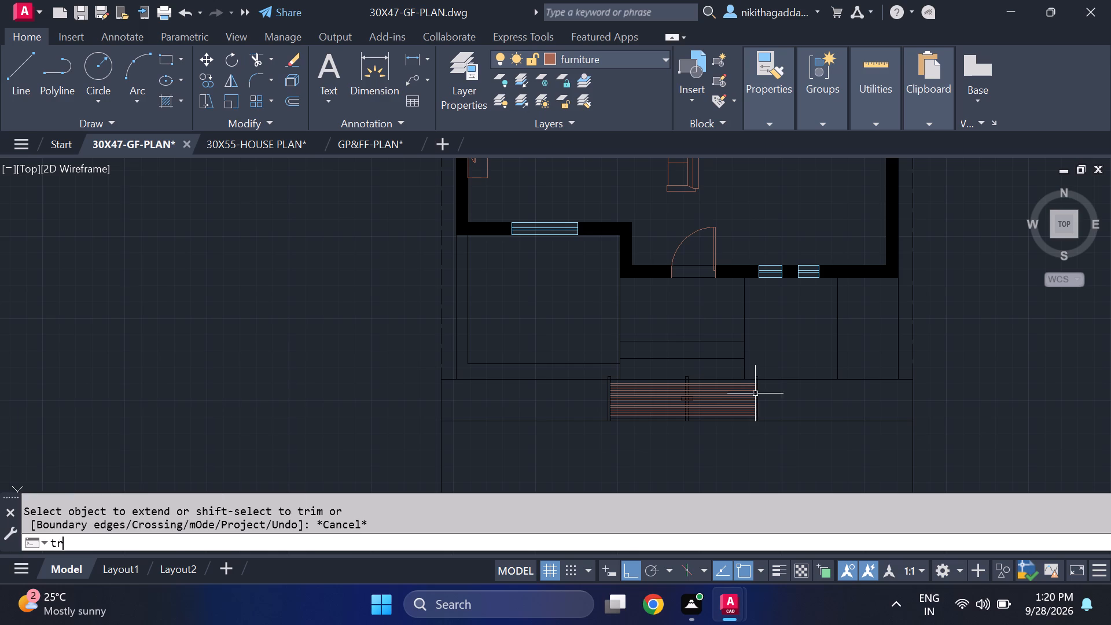
key("Return")
scroll(624, 421, "up", 3)
middle_click_drag(830, 354, 573, 374)
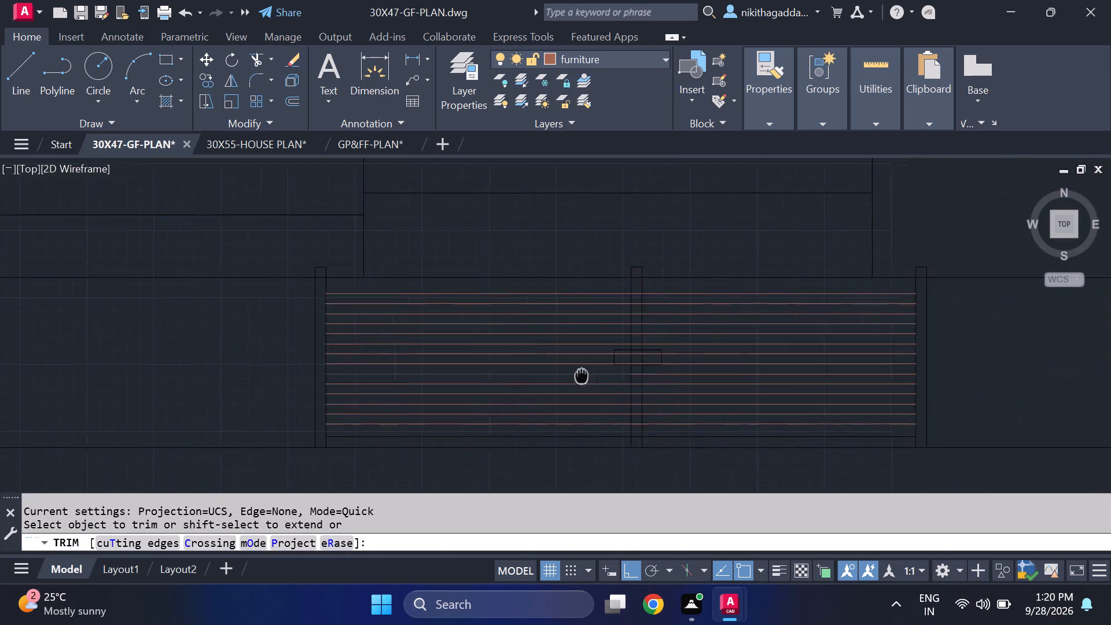
middle_click_drag(573, 374, 570, 373)
scroll(608, 322, "up", 2)
left_click_drag(641, 230, 641, 233)
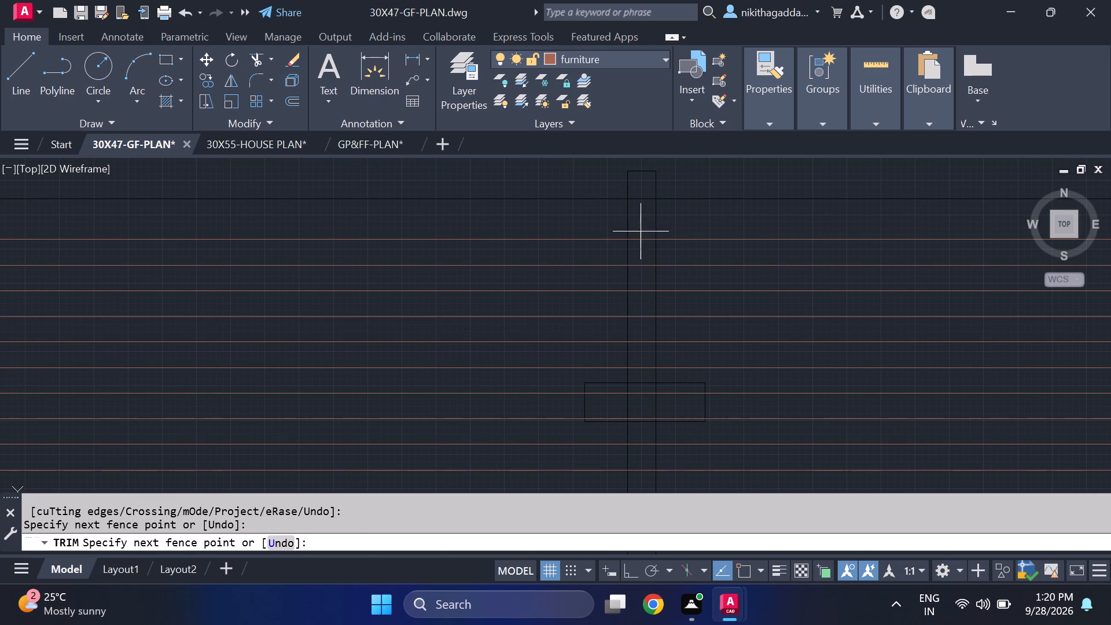
left_click_drag(641, 233, 643, 376)
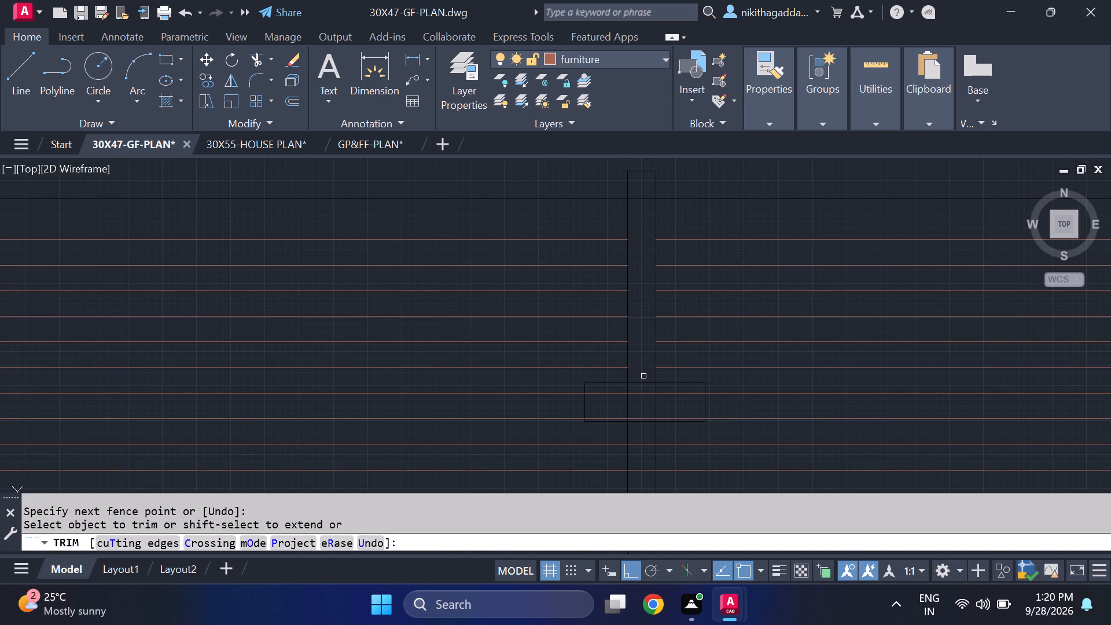
Trim the pieces of the two furniture lines that cross the small rectangle, inside the middle strip and on both sides of it.
middle_click_drag(640, 435, 623, 385)
left_click_drag(628, 338, 628, 348)
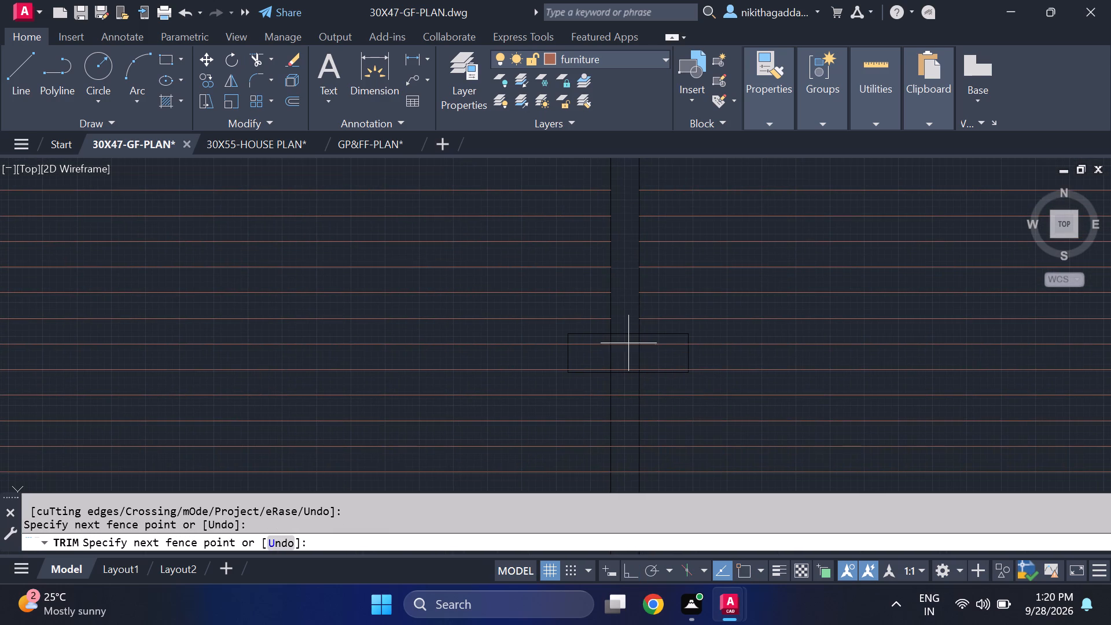
left_click_drag(628, 348, 628, 372)
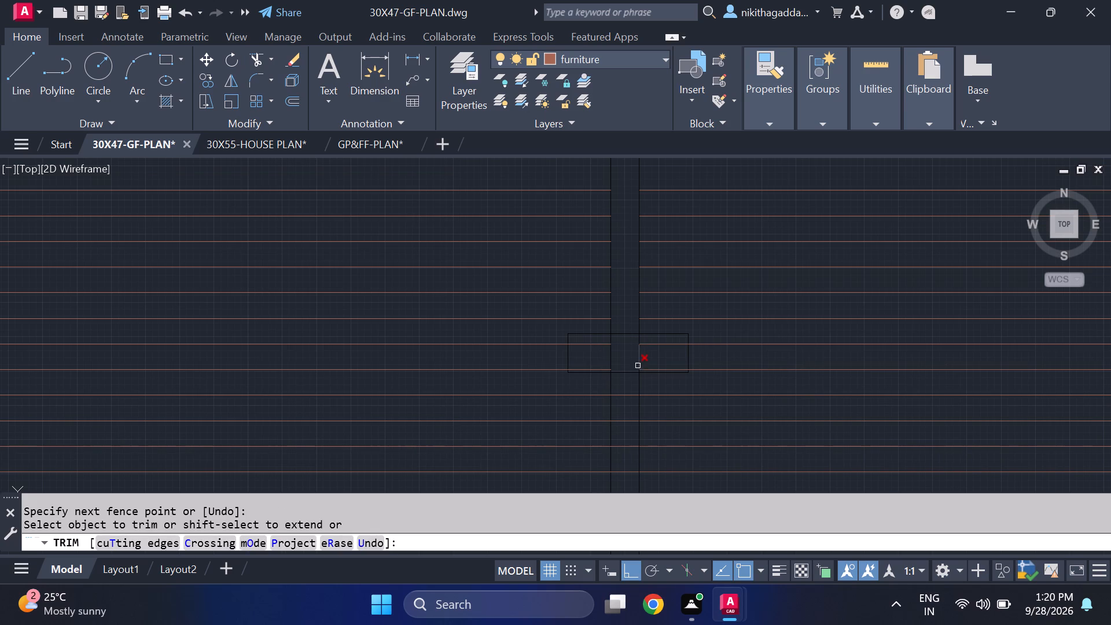
left_click(593, 346)
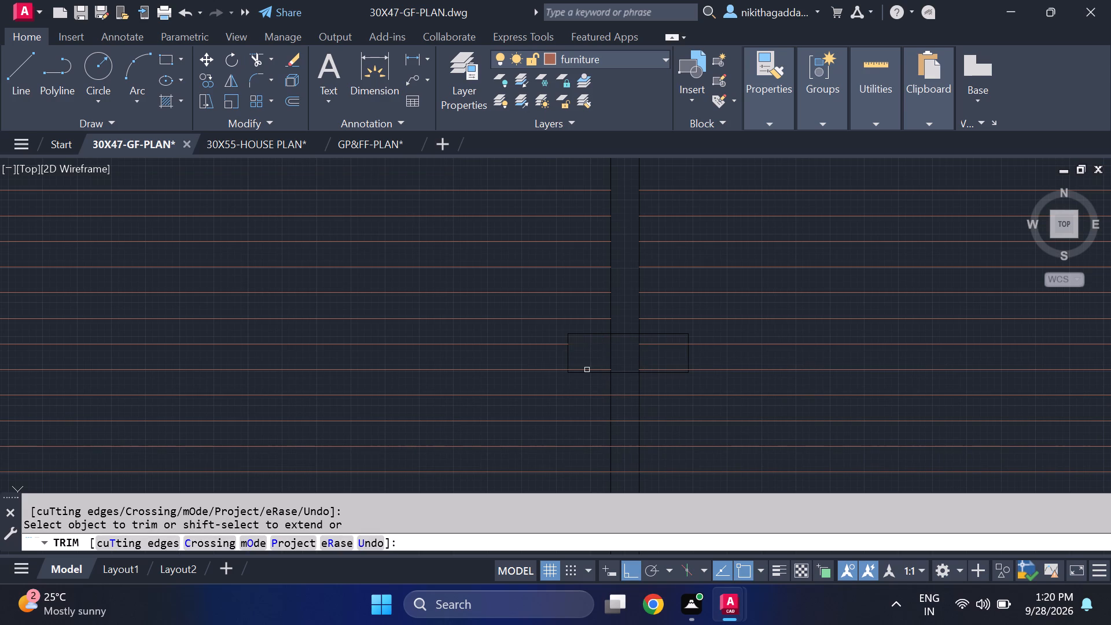
left_click(587, 370)
left_click(661, 345)
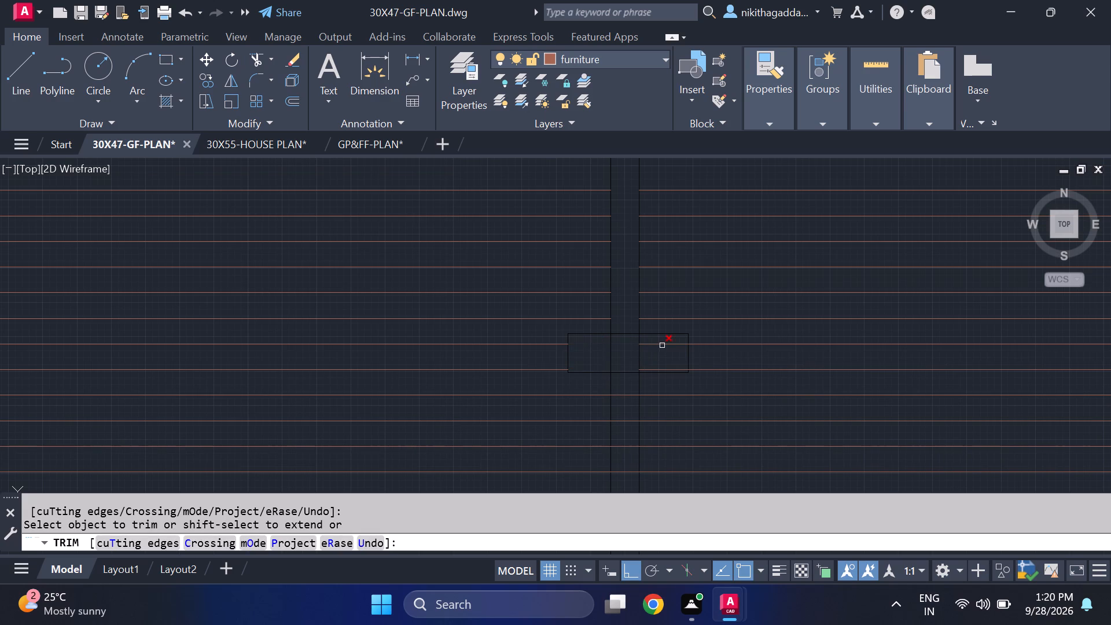
left_click(663, 345)
left_click(663, 344)
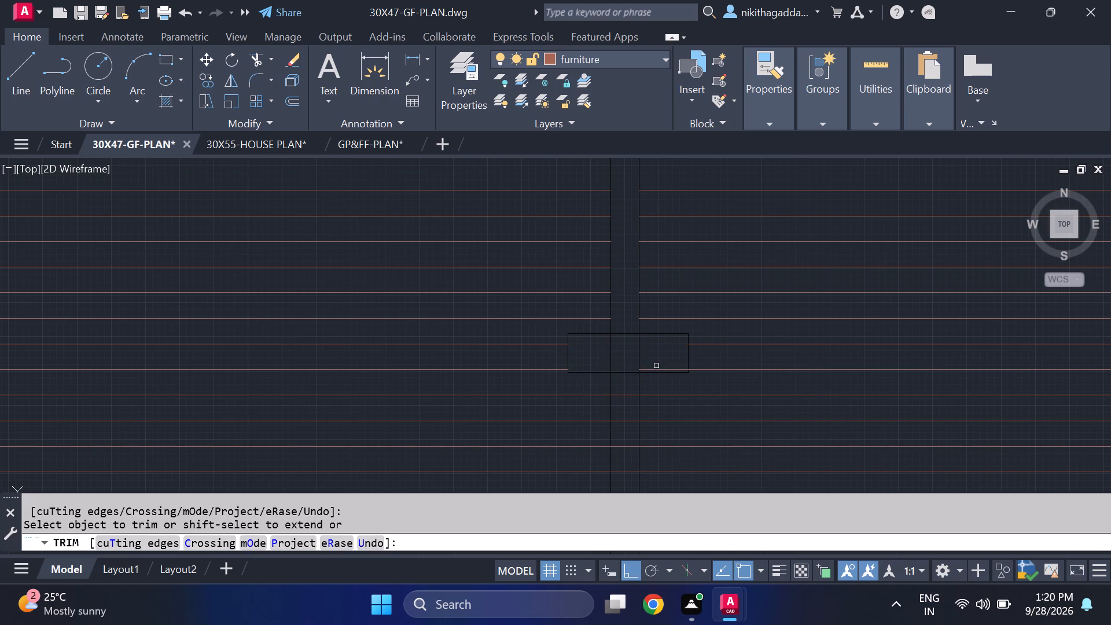
left_click(654, 367)
Trim the furniture line pieces inside the middle vertical strip below the small rectangle.
middle_click_drag(653, 399, 635, 310)
left_click_drag(605, 300, 613, 356)
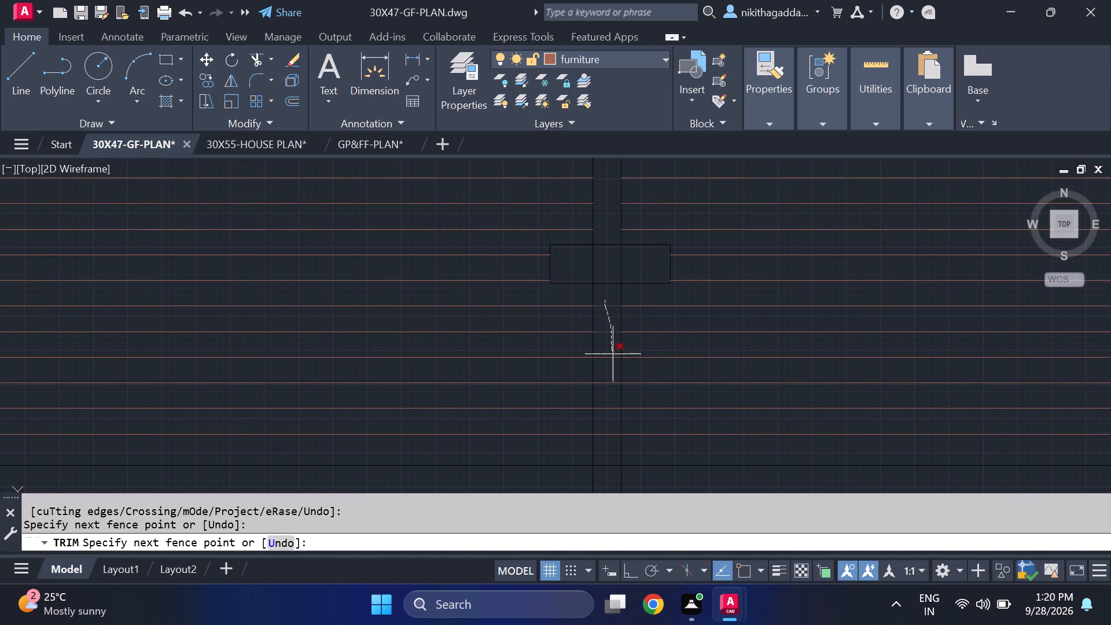
left_click_drag(613, 356, 609, 449)
scroll(652, 393, "down", 5)
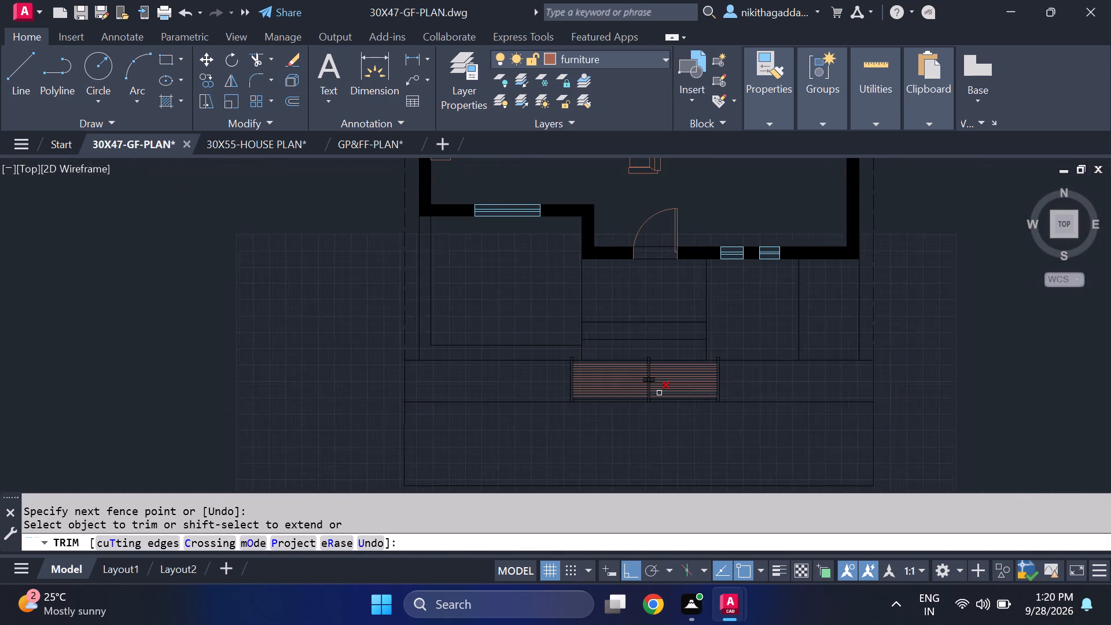
scroll(682, 372, "up", 2)
middle_click_drag(763, 395, 735, 344)
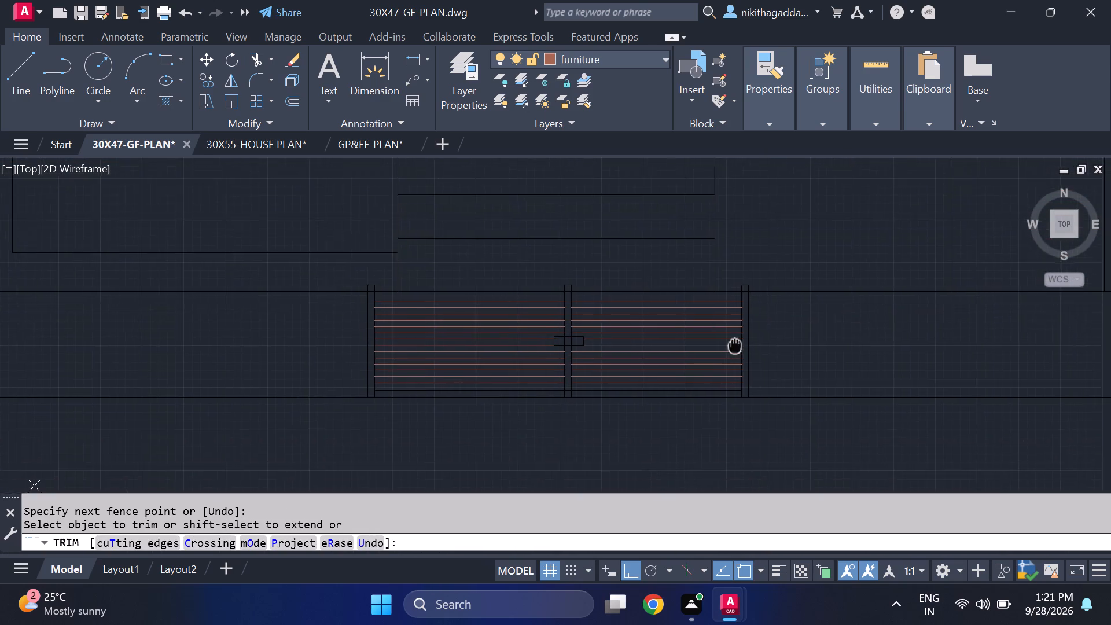
middle_click_drag(735, 344, 685, 332)
scroll(817, 351, "down", 3)
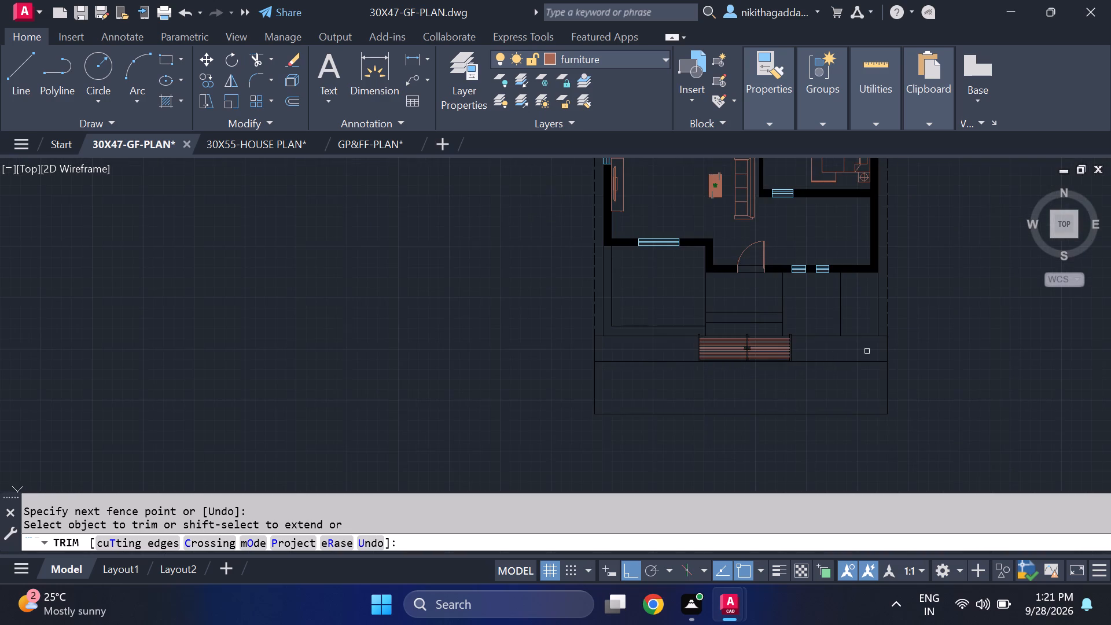
Check the gate's trimmed lines around the vertical strips and the small central rectangle, and finish trimming.
middle_click_drag(883, 361, 785, 373)
scroll(715, 370, "up", 2)
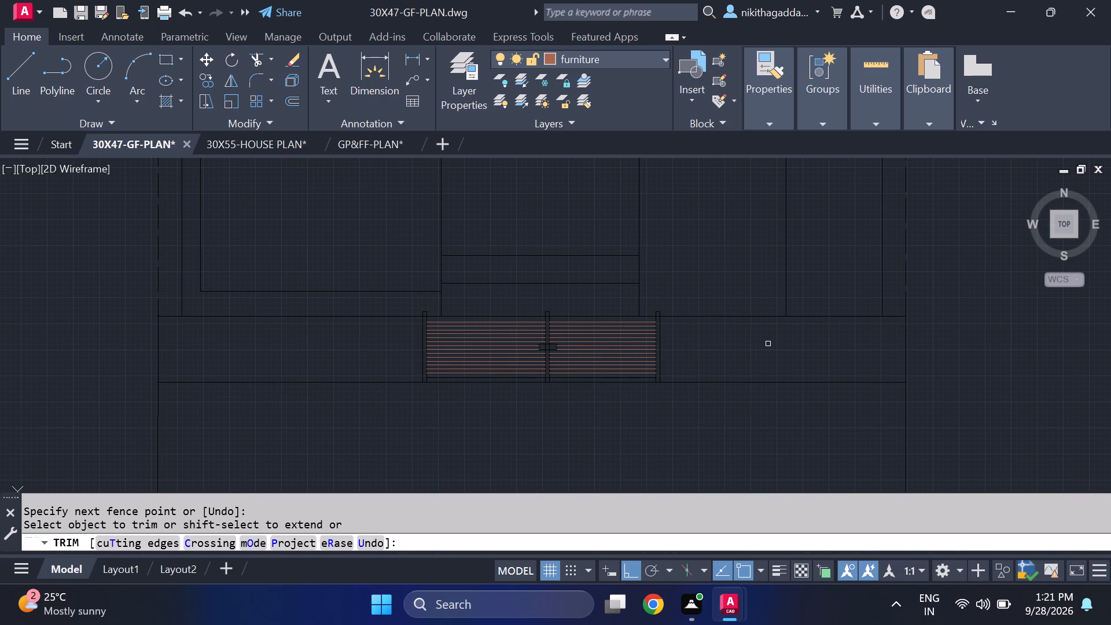
scroll(727, 357, "up", 2)
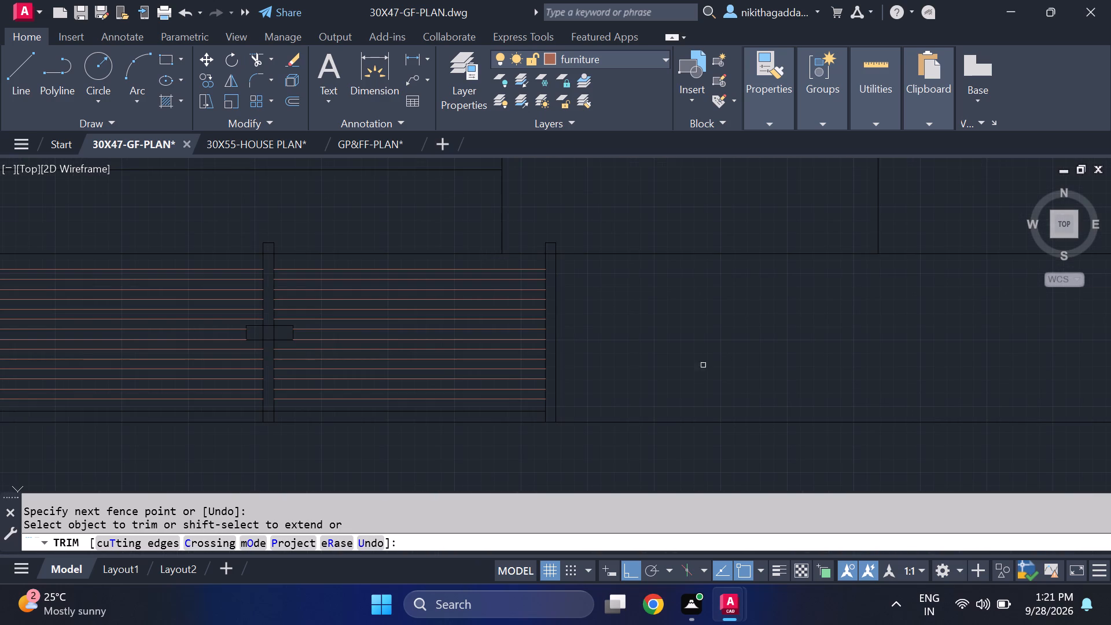
middle_click_drag(281, 451, 624, 399)
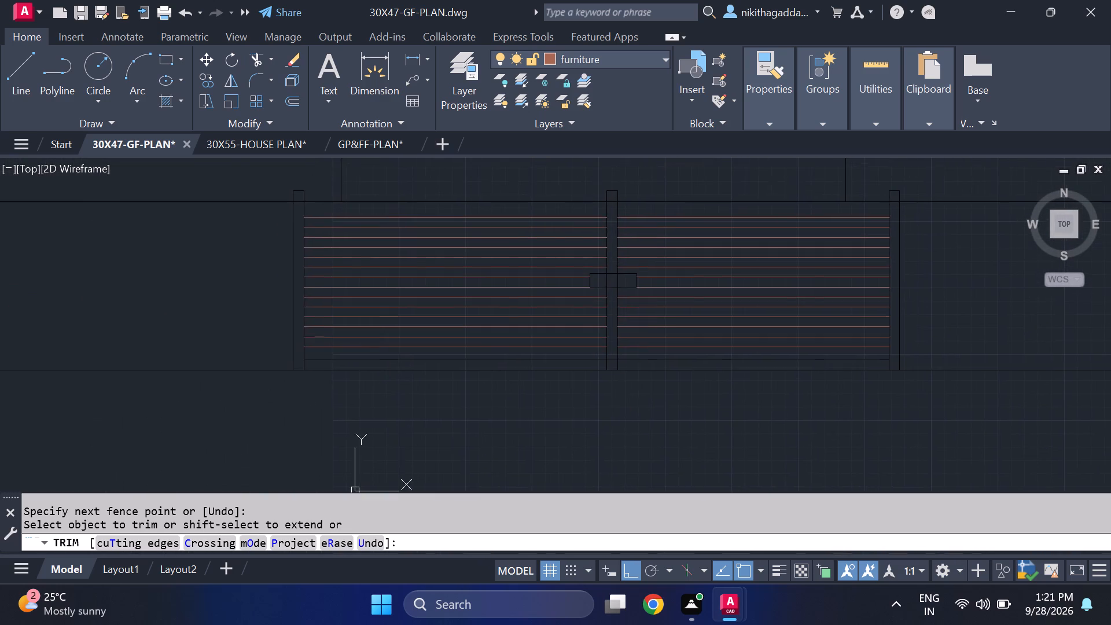
scroll(617, 384, "down", 2)
scroll(627, 376, "up", 3)
scroll(627, 380, "down", 4)
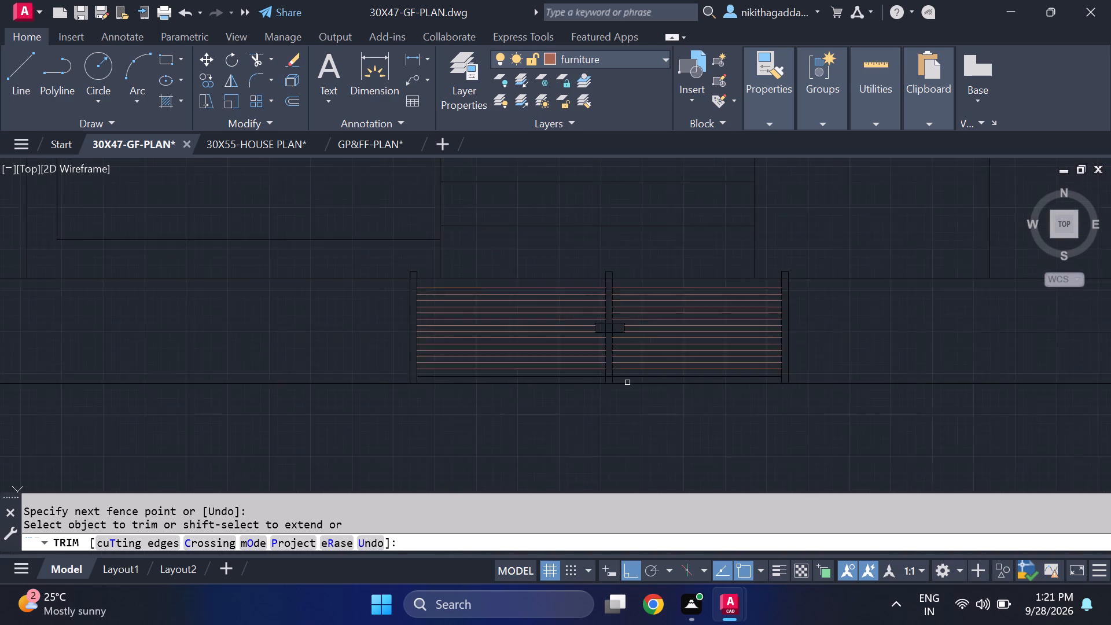
scroll(625, 362, "up", 3)
scroll(659, 378, "down", 3)
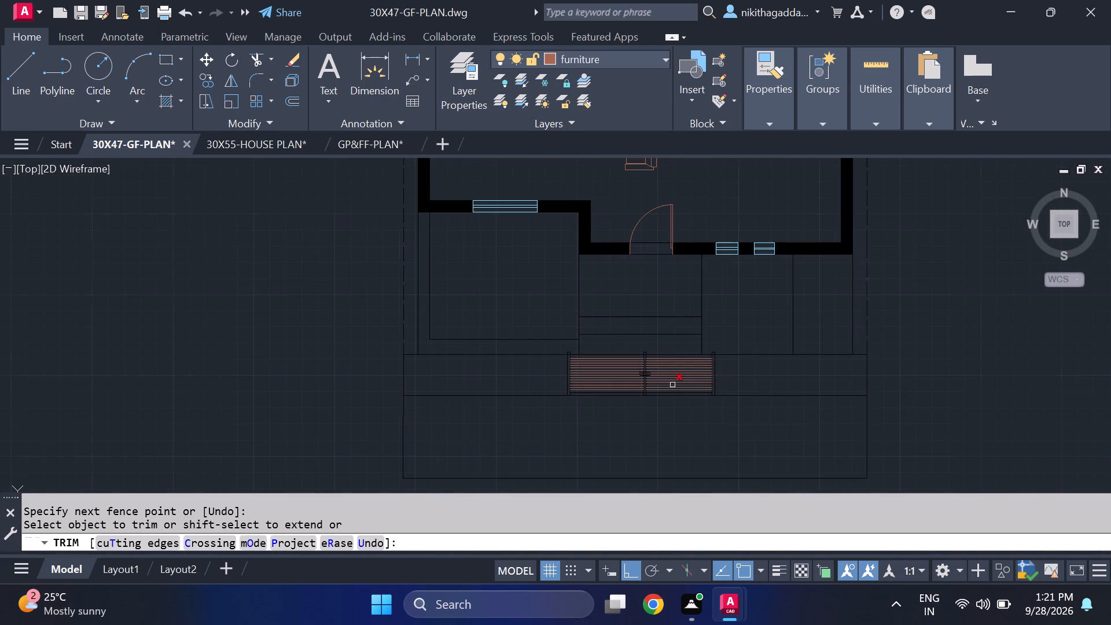
middle_click_drag(731, 341, 713, 352)
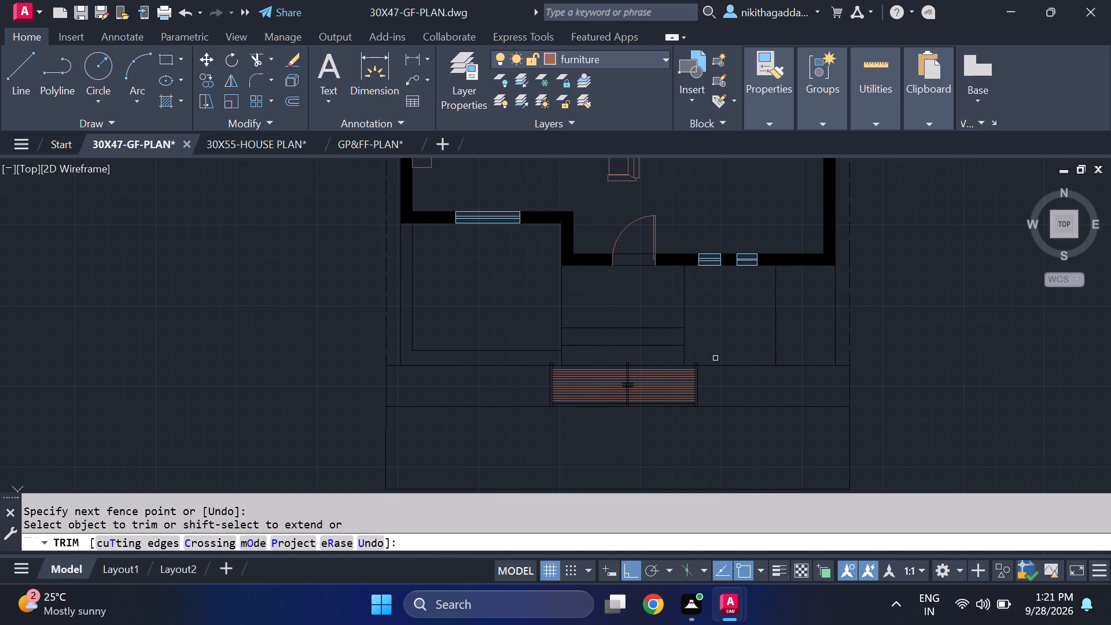
key("Escape")
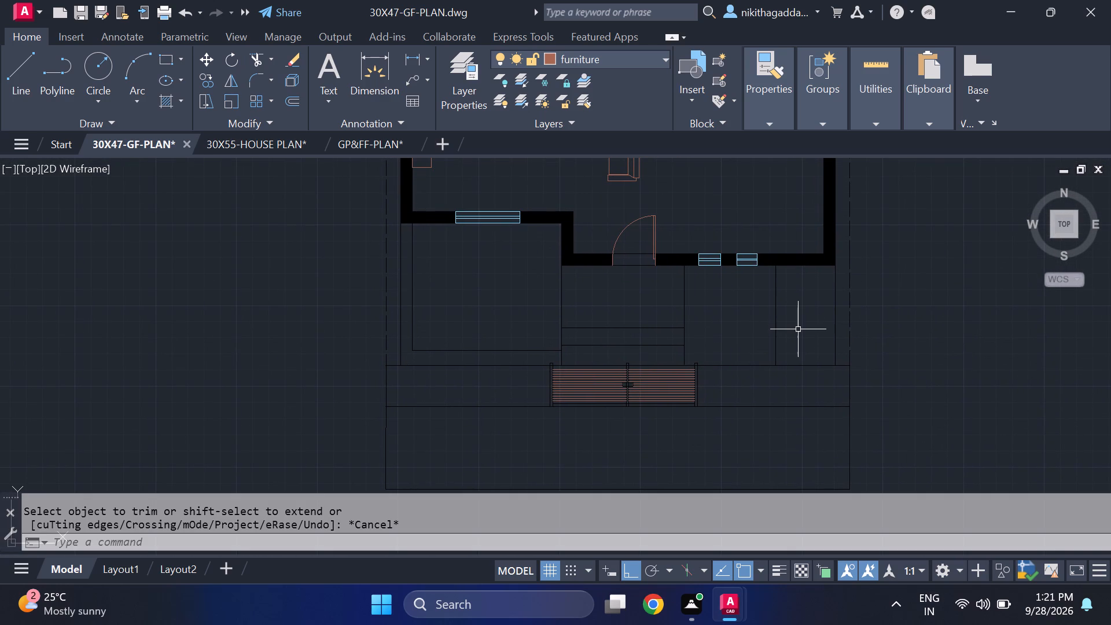
On the walls layer, draw a horizontal line between the two vertical lines east of the entrance steps, just above the front strip.
scroll(759, 341, "up", 1)
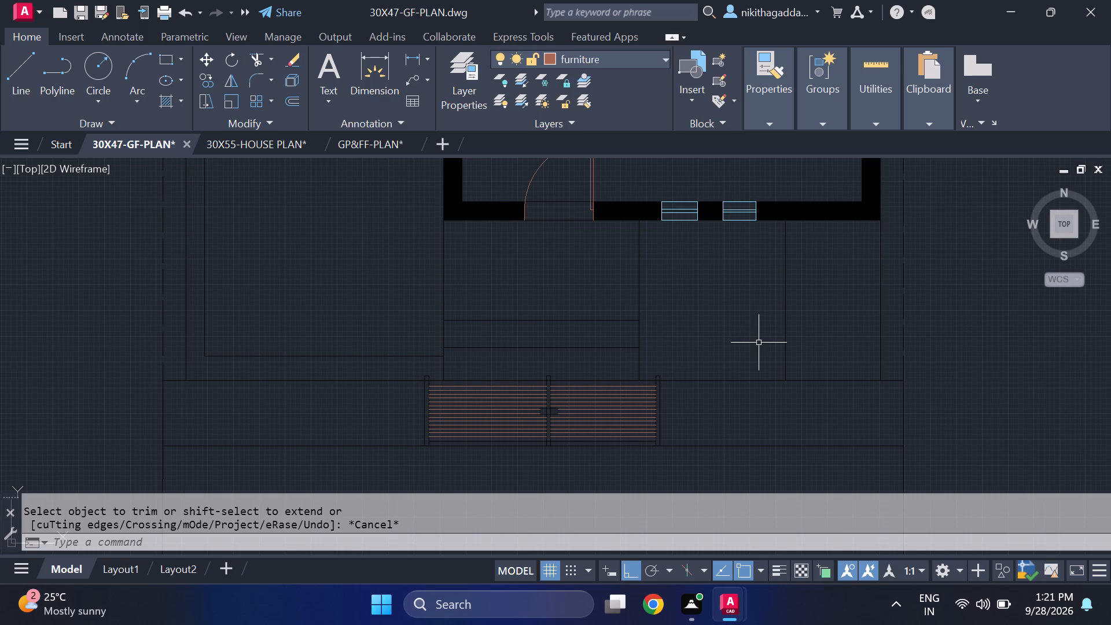
left_click(646, 57)
left_click(590, 201)
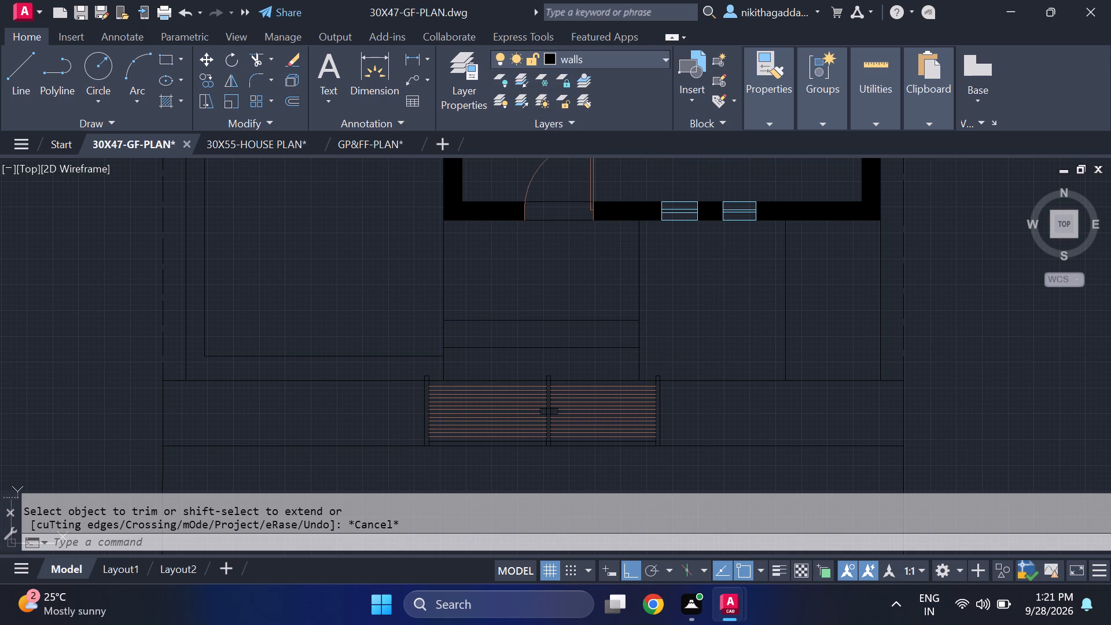
key("l")
key("Return")
scroll(682, 367, "up", 2)
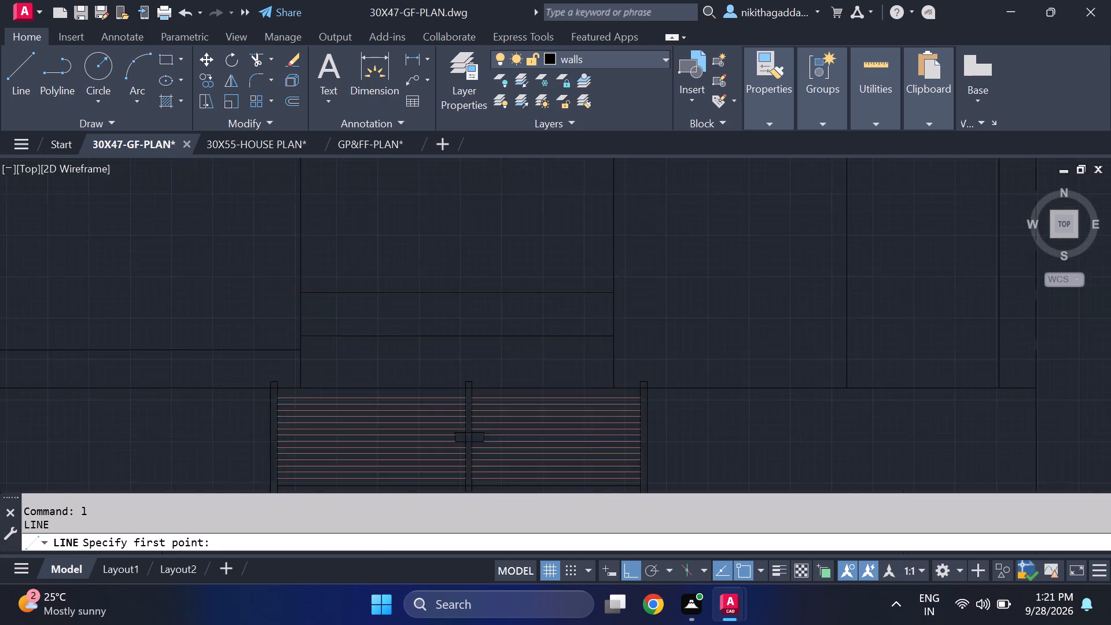
middle_click_drag(671, 367, 638, 342)
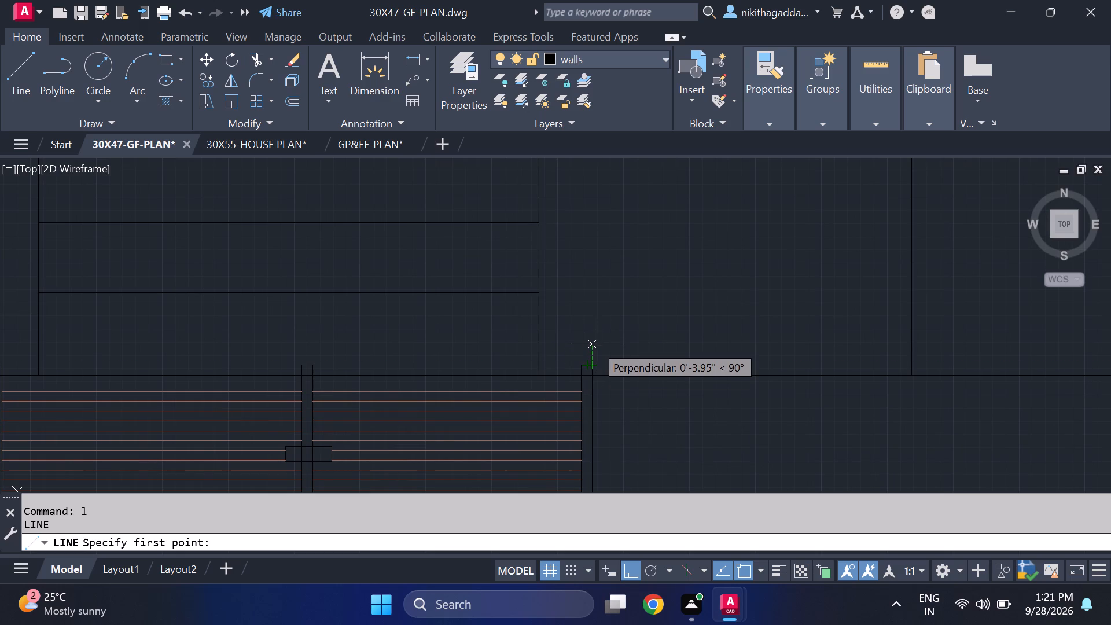
left_click(545, 356)
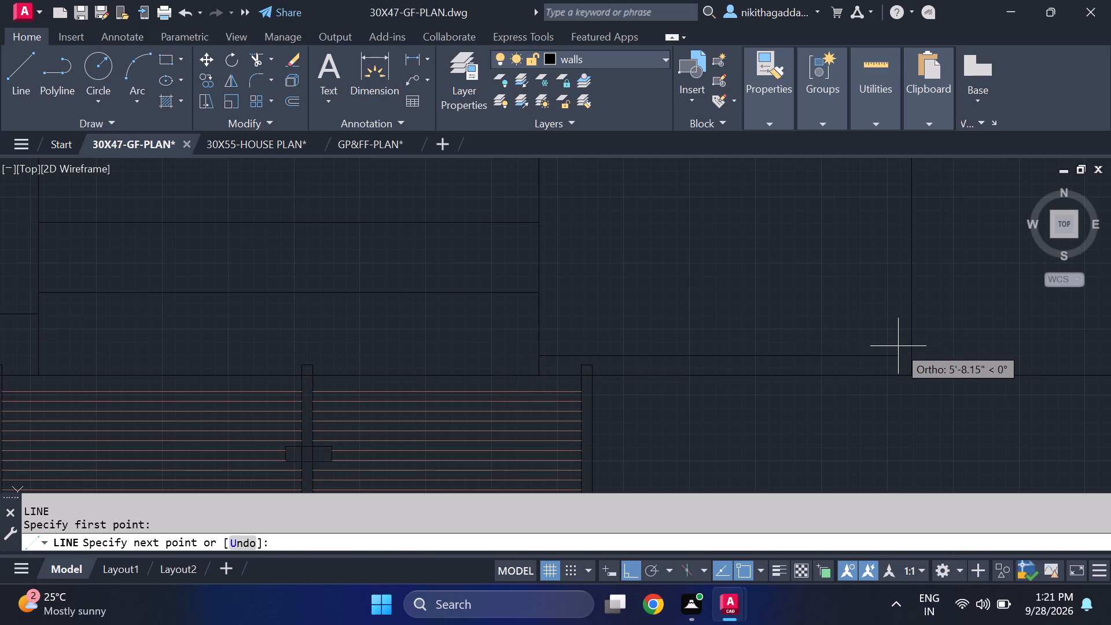
left_click(914, 353)
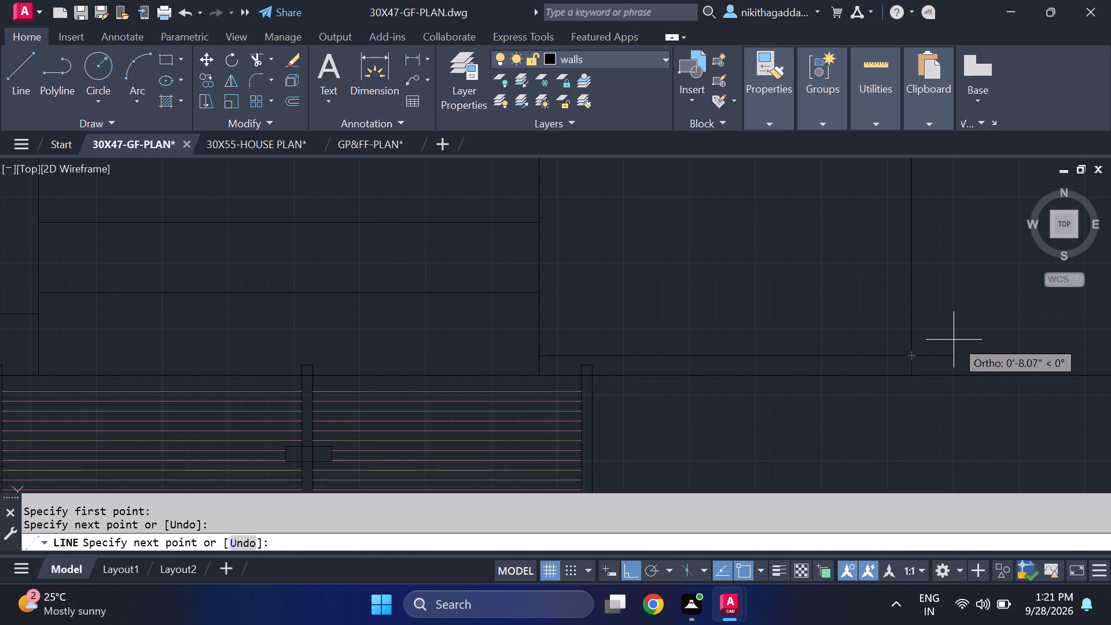
key("Escape")
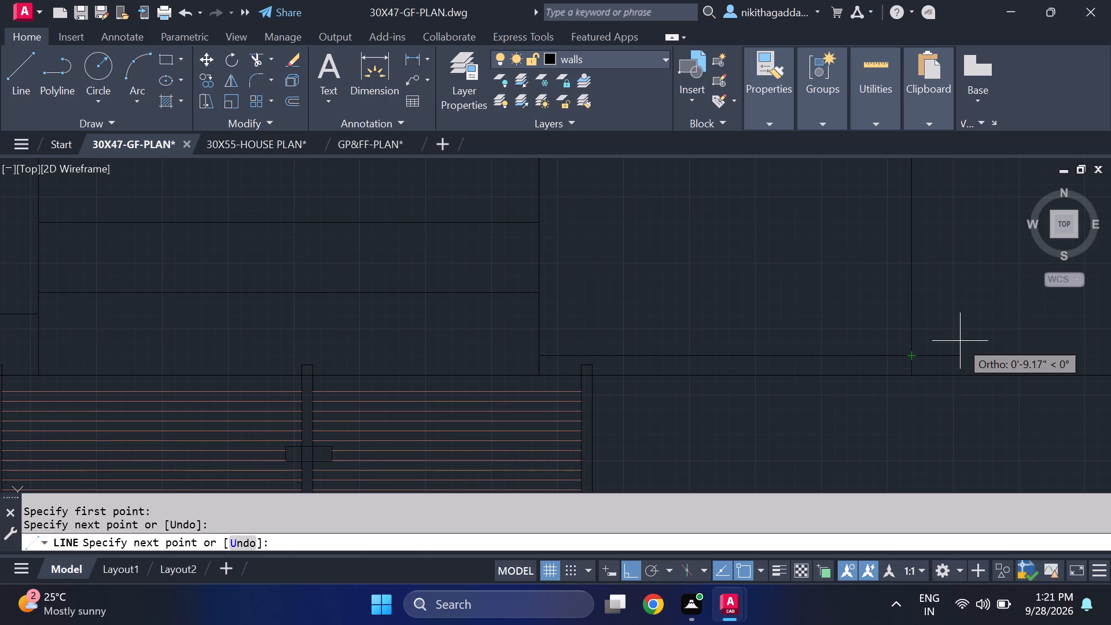
Move the new horizontal line east of the steps slightly north, along the eastern vertical line.
scroll(870, 338, "down", 2)
scroll(851, 384, "down", 2)
middle_click_drag(877, 412, 835, 339)
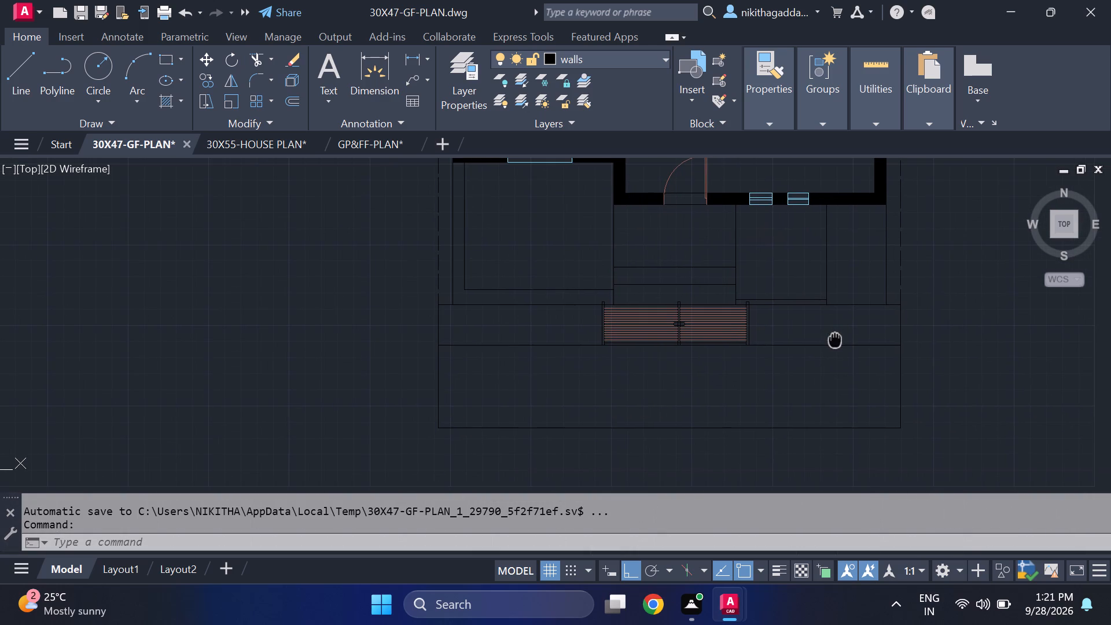
middle_click_drag(835, 339, 829, 333)
scroll(795, 285, "up", 3)
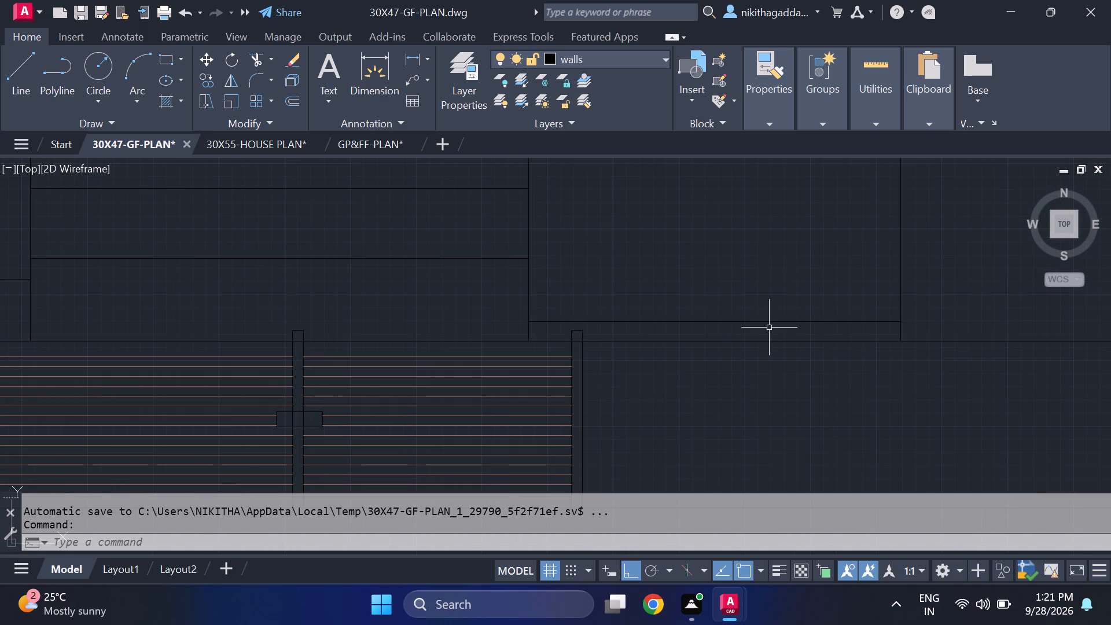
left_click(768, 322)
key("m")
key("Return")
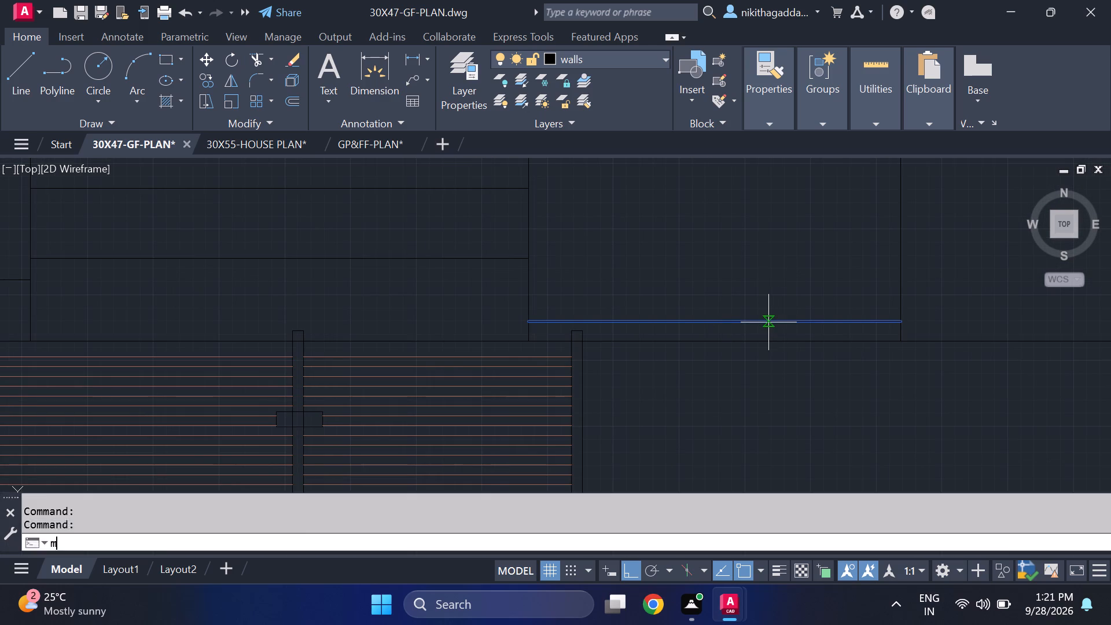
left_click(900, 319)
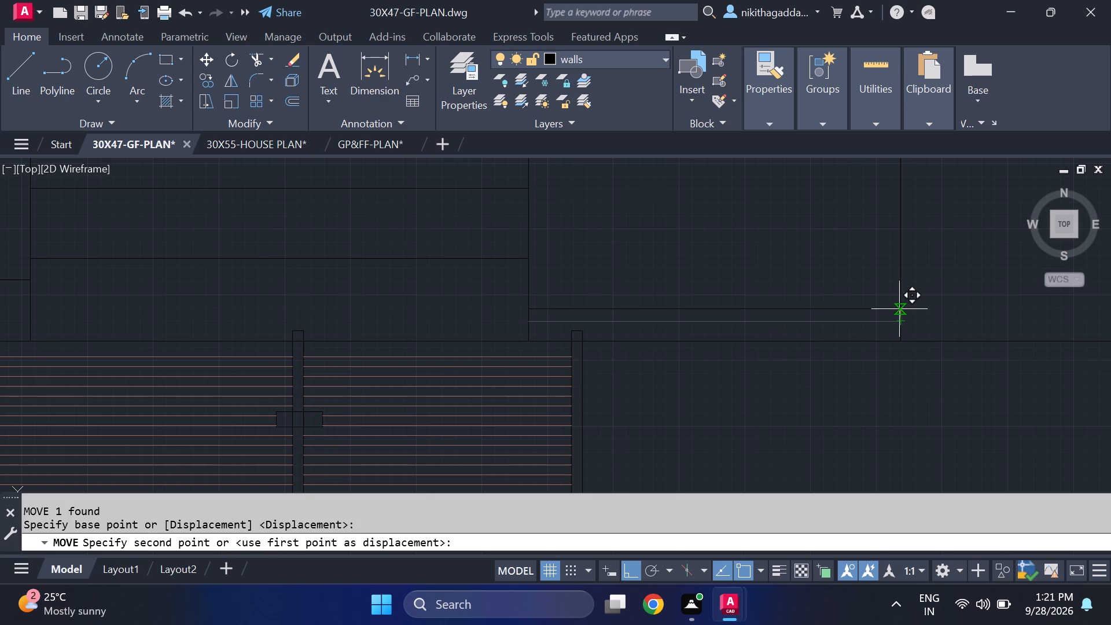
left_click(899, 308)
Review the entrance and front-boundary area, along with the room and furniture layout of the whole ground-floor plan.
scroll(909, 328, "down", 4)
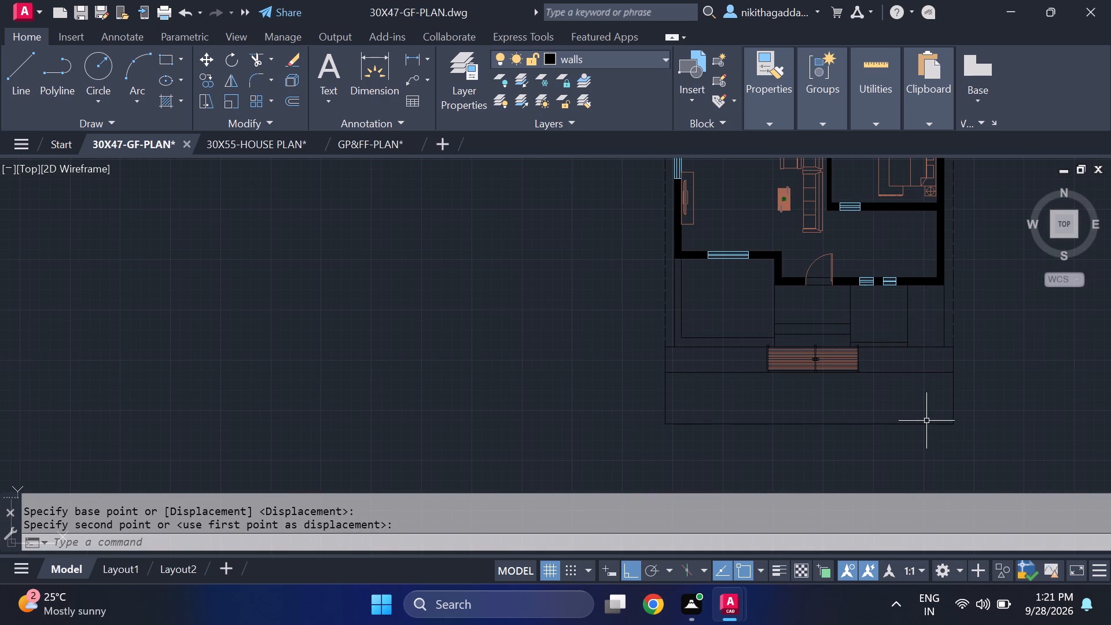
scroll(912, 387, "up", 1)
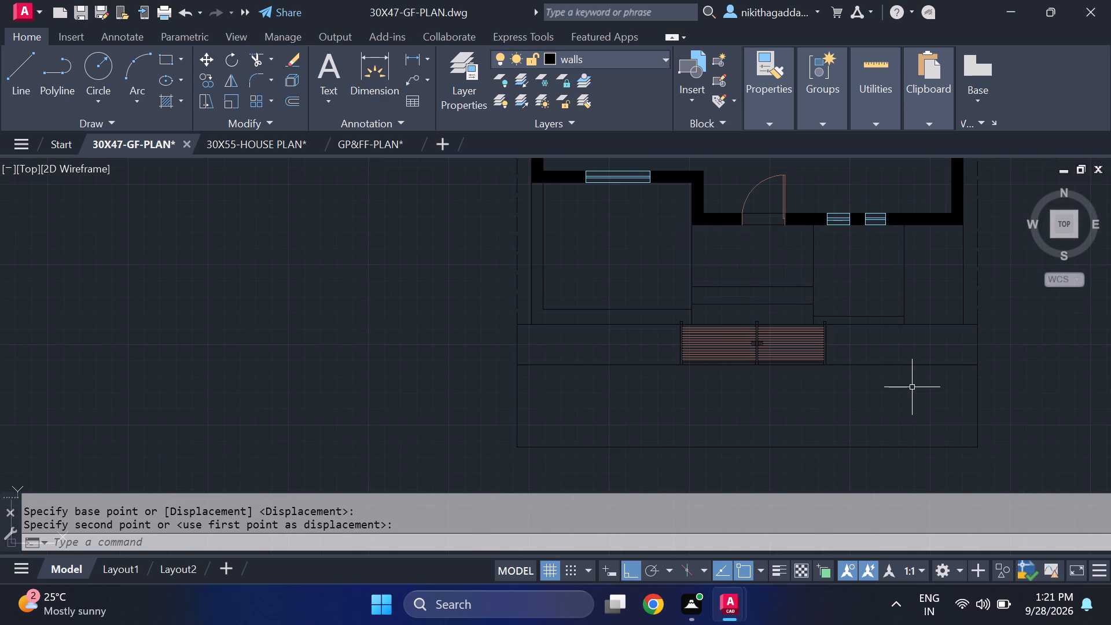
middle_click_drag(910, 383, 833, 286)
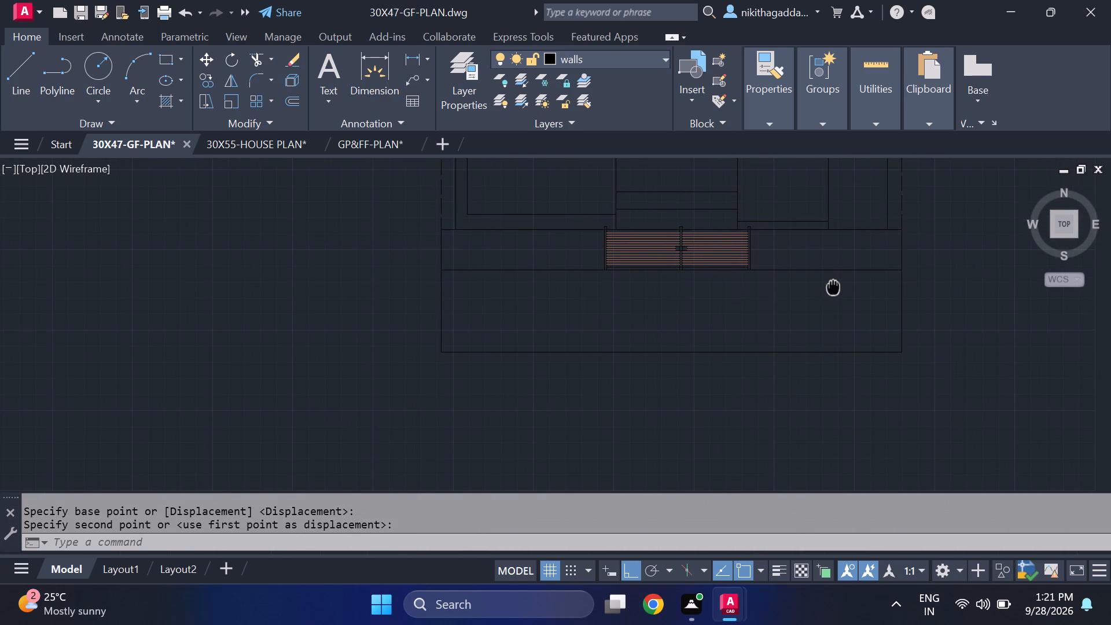
middle_click_drag(833, 286, 838, 303)
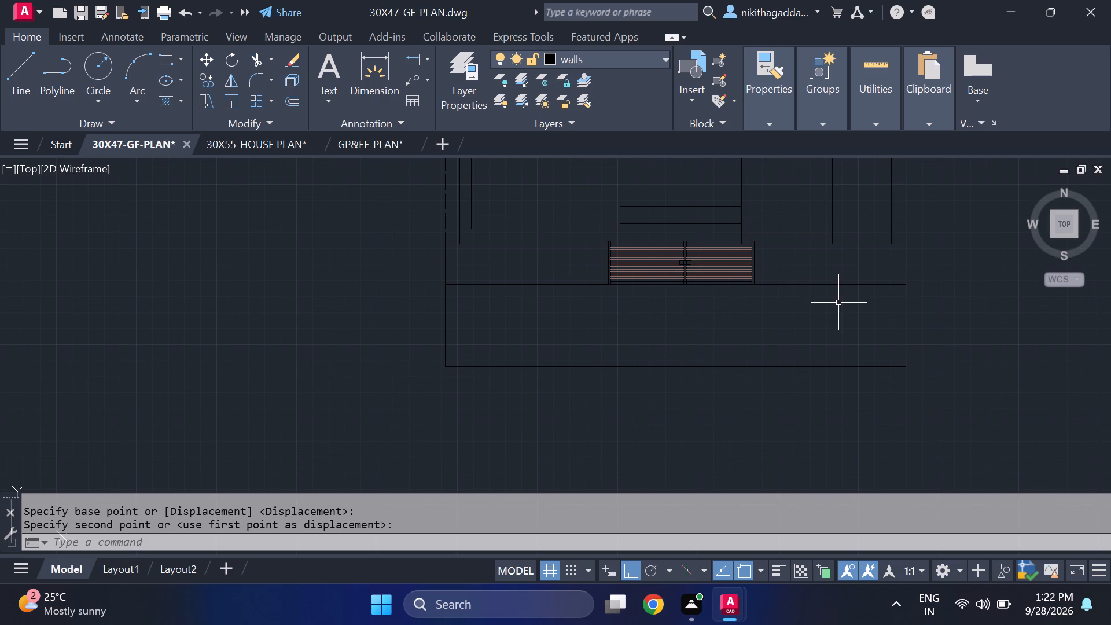
scroll(577, 316, "down", 2)
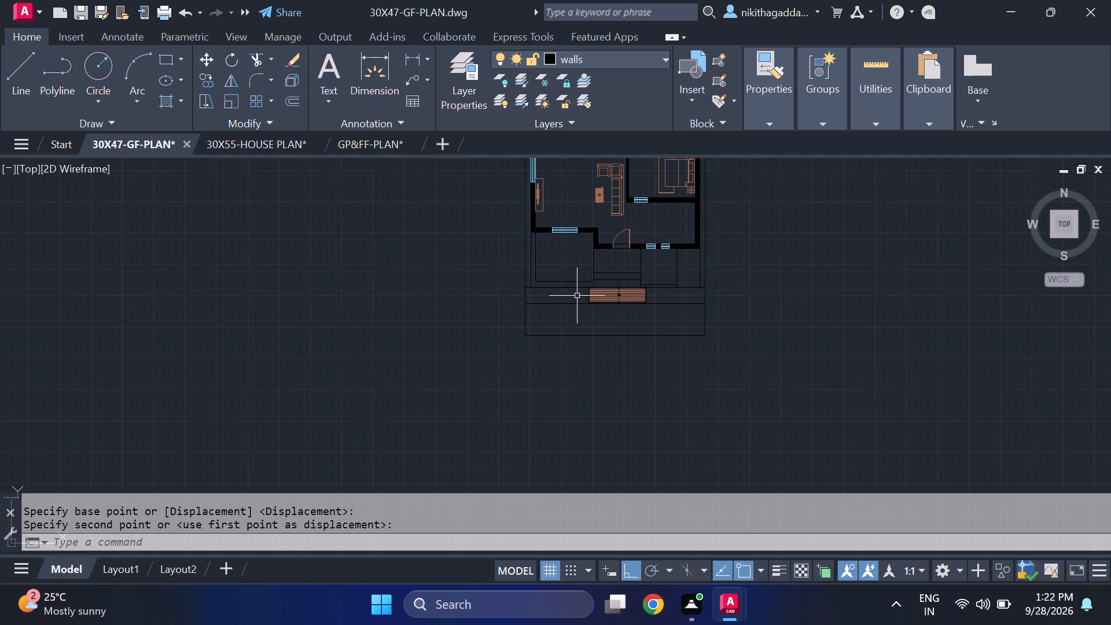
middle_click_drag(576, 299, 528, 366)
middle_click(528, 366)
scroll(528, 363, "up", 2)
middle_click_drag(536, 387, 481, 339)
middle_click_drag(468, 311, 440, 368)
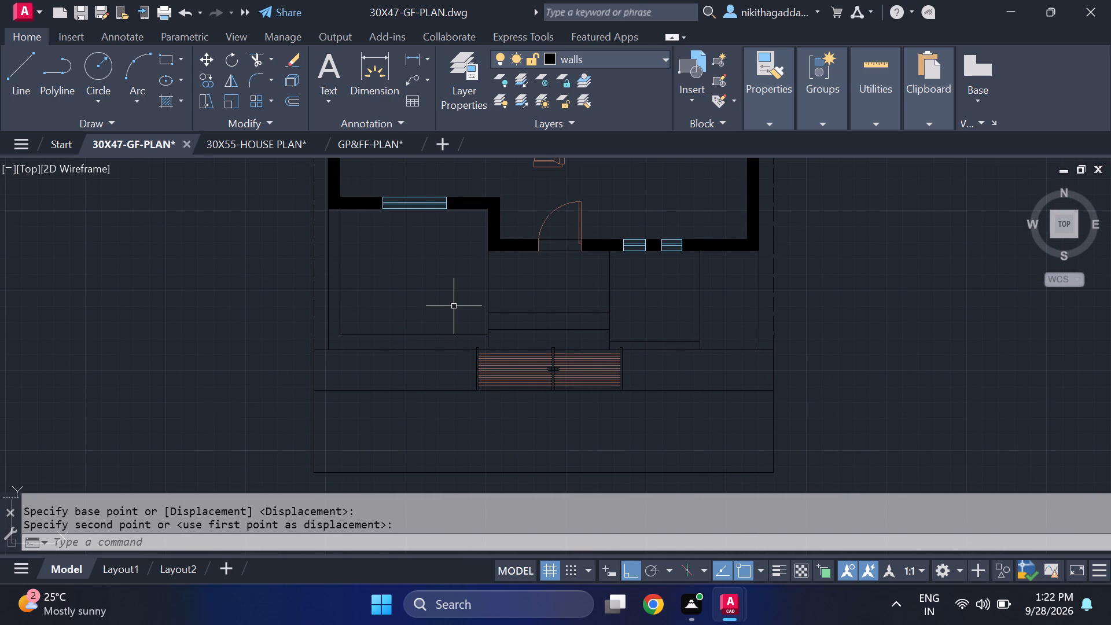
middle_click_drag(461, 343, 481, 416)
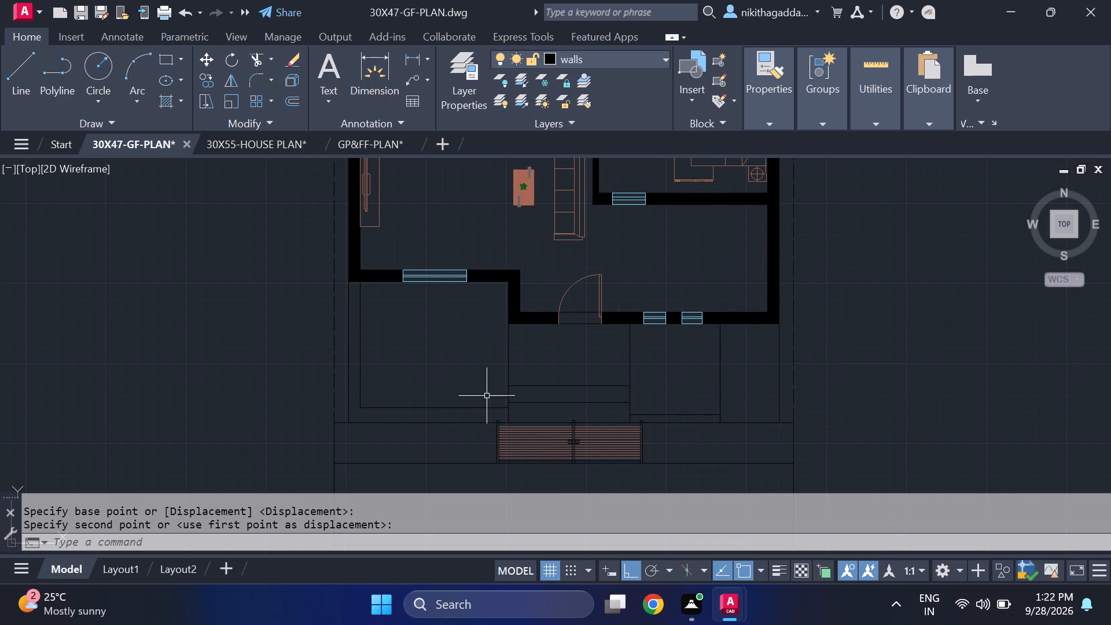
middle_click_drag(508, 322, 525, 385)
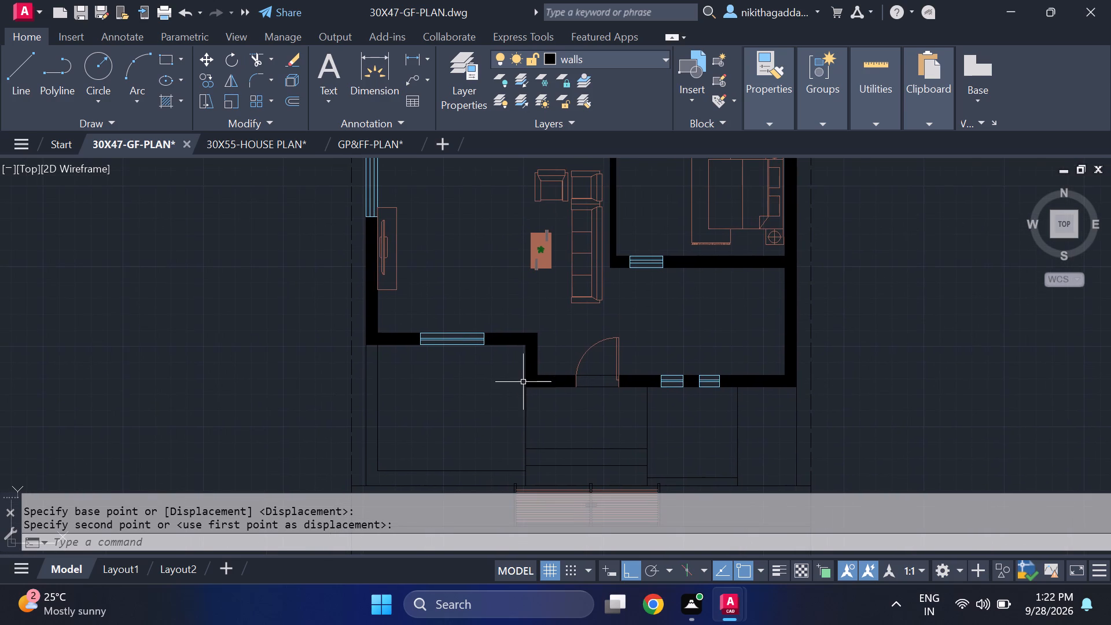
middle_click_drag(510, 365, 503, 340)
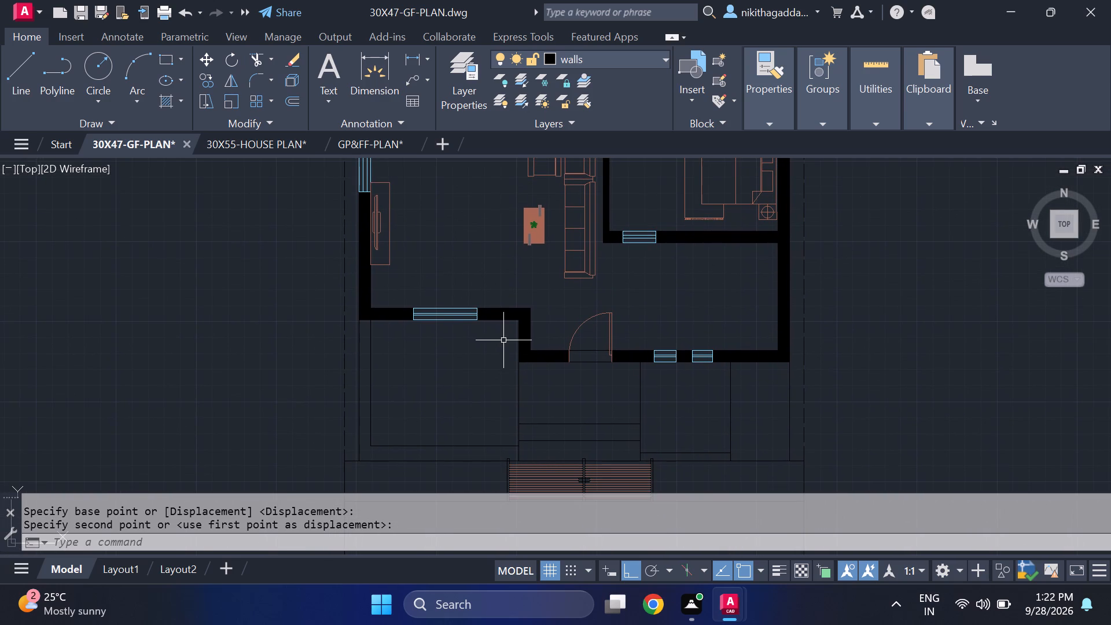
scroll(503, 340, "down", 2)
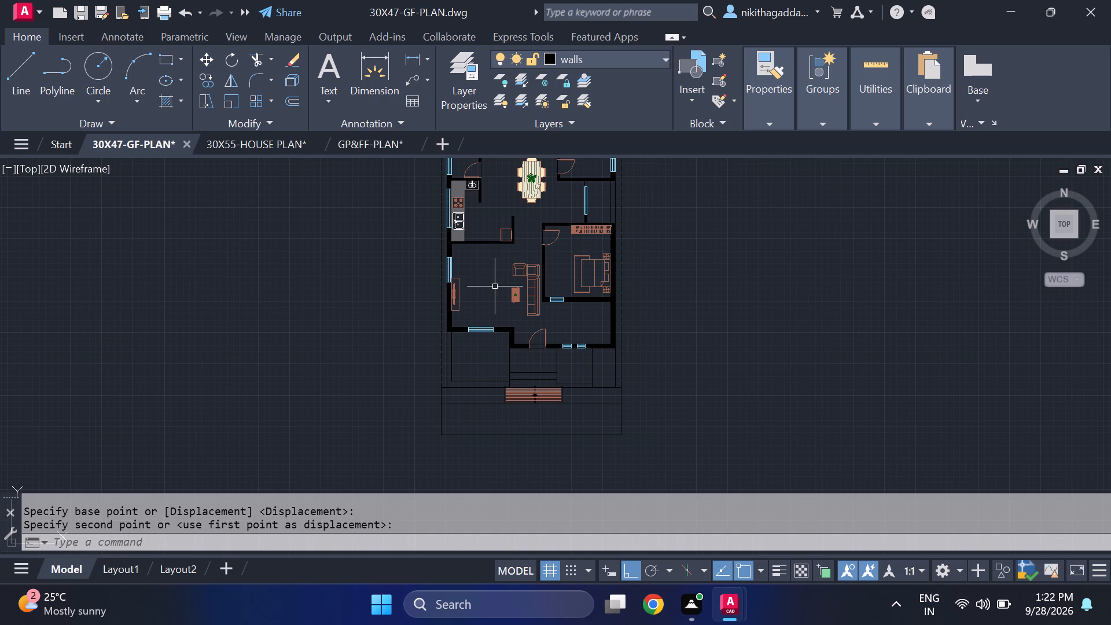
middle_click_drag(491, 303, 496, 325)
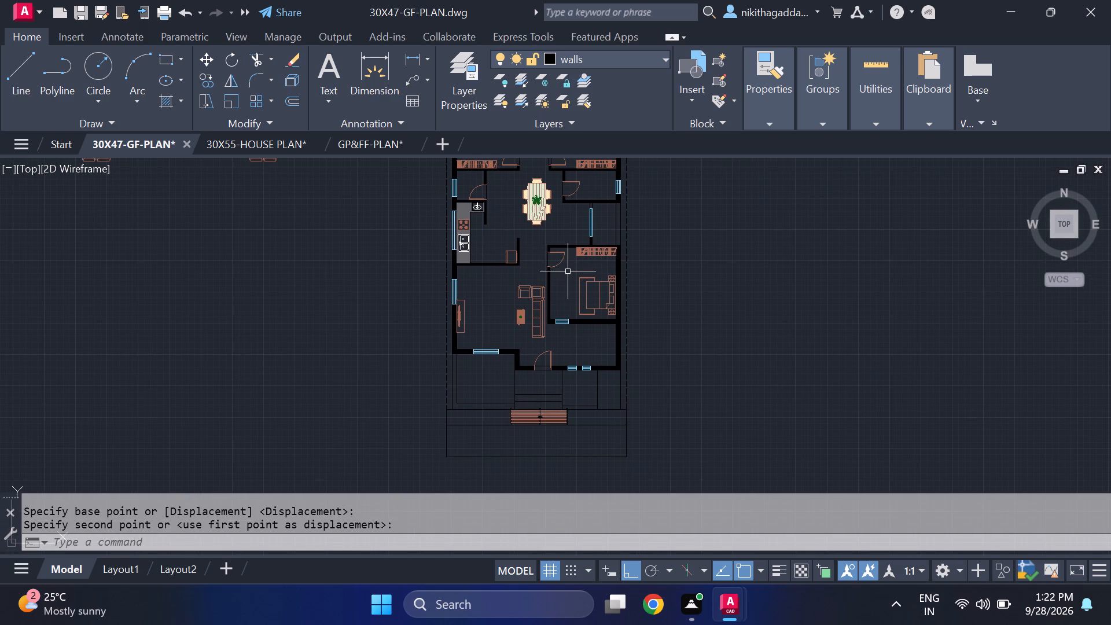
scroll(671, 296, "up", 2)
scroll(485, 313, "down", 3)
middle_click_drag(484, 292, 485, 293)
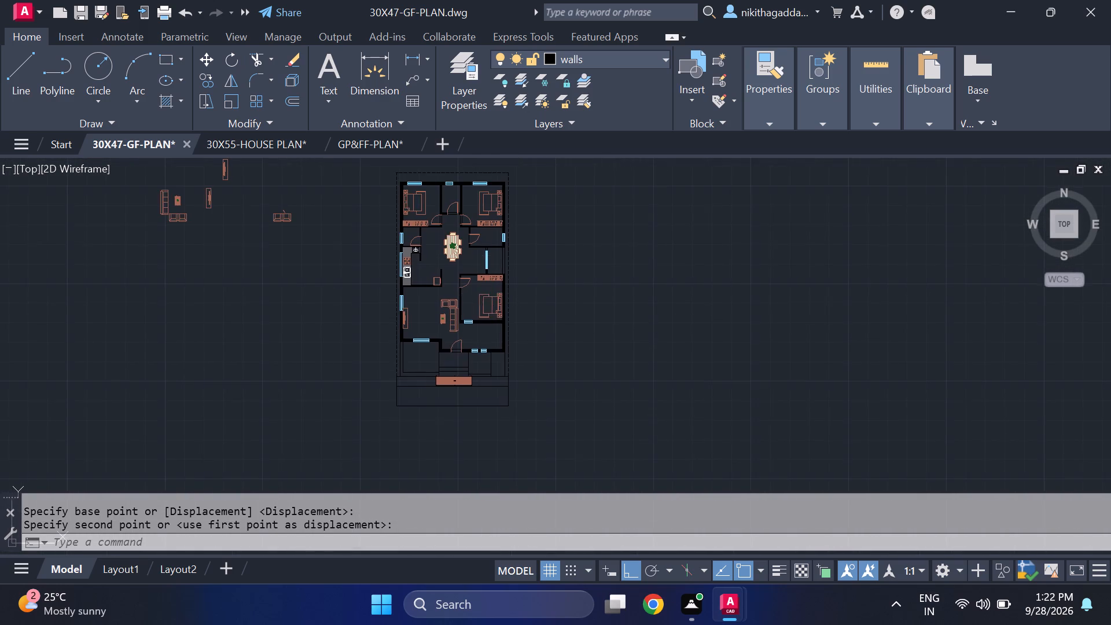
middle_click_drag(485, 293, 509, 335)
scroll(489, 237, "up", 1)
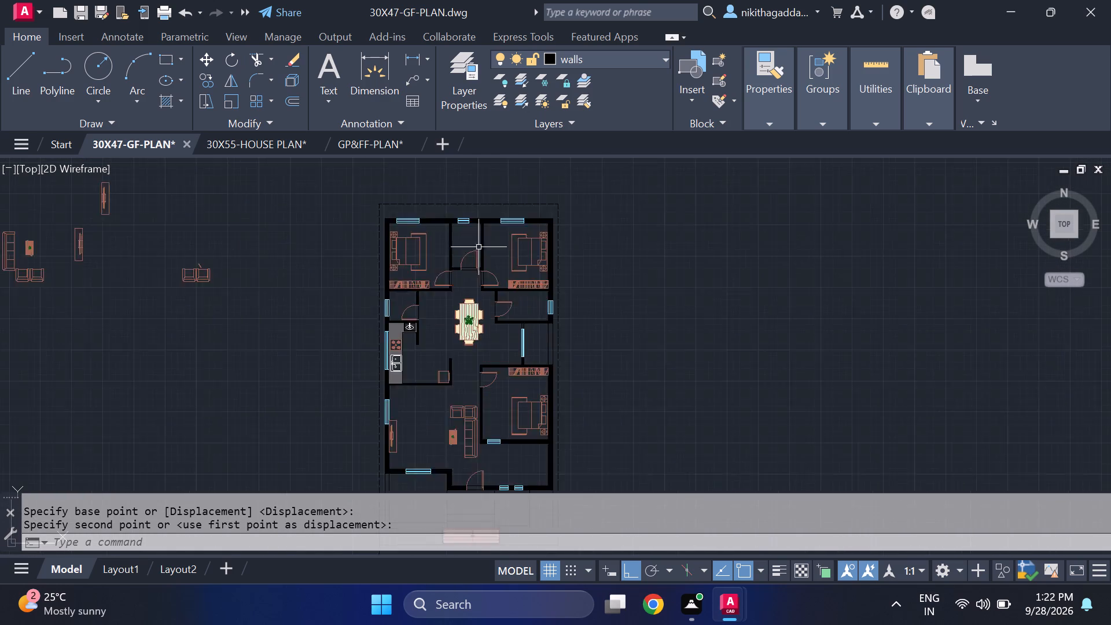
scroll(473, 253, "up", 1)
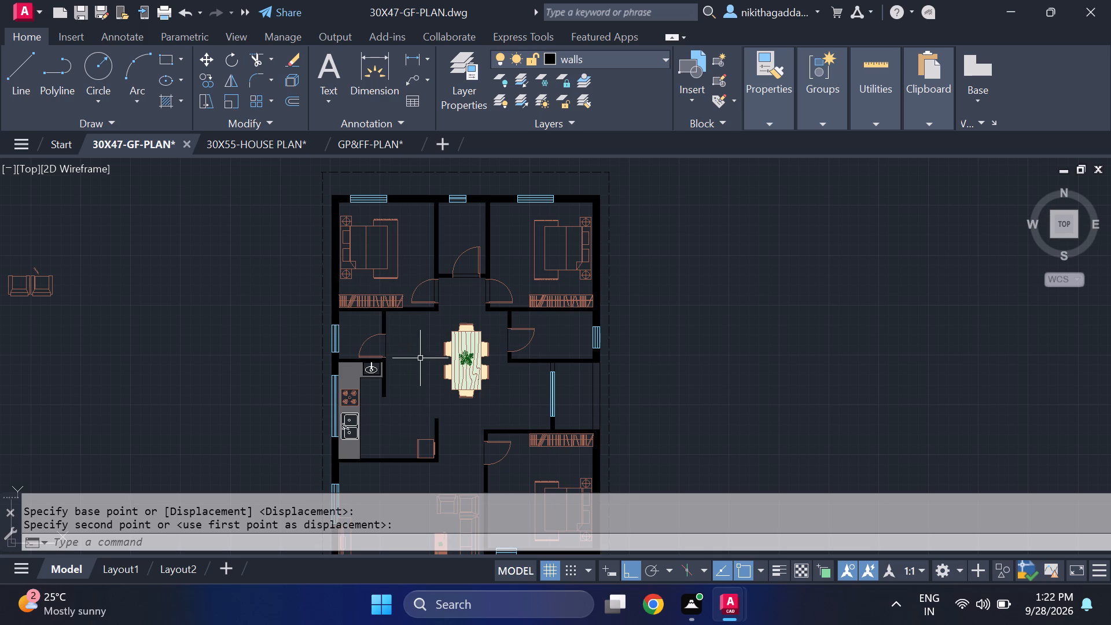
middle_click_drag(413, 359, 405, 333)
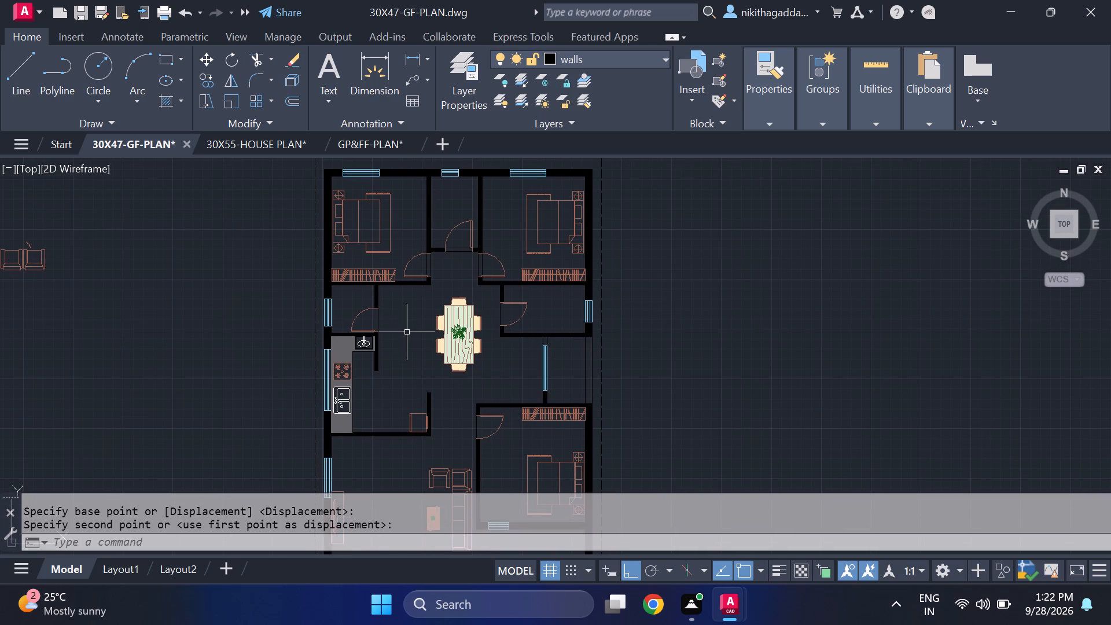
Make layer 0 current and place the Toilet - Imperial block from the tool palettes in the blank area west of the plan.
left_click(638, 62)
left_click(617, 78)
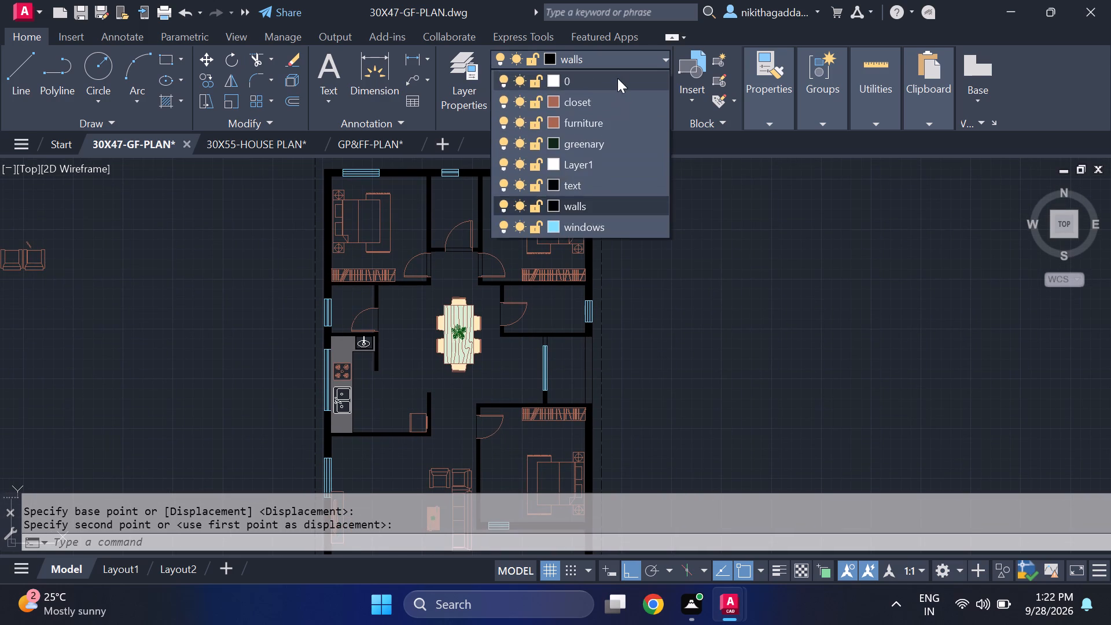
type("trp")
key("Return")
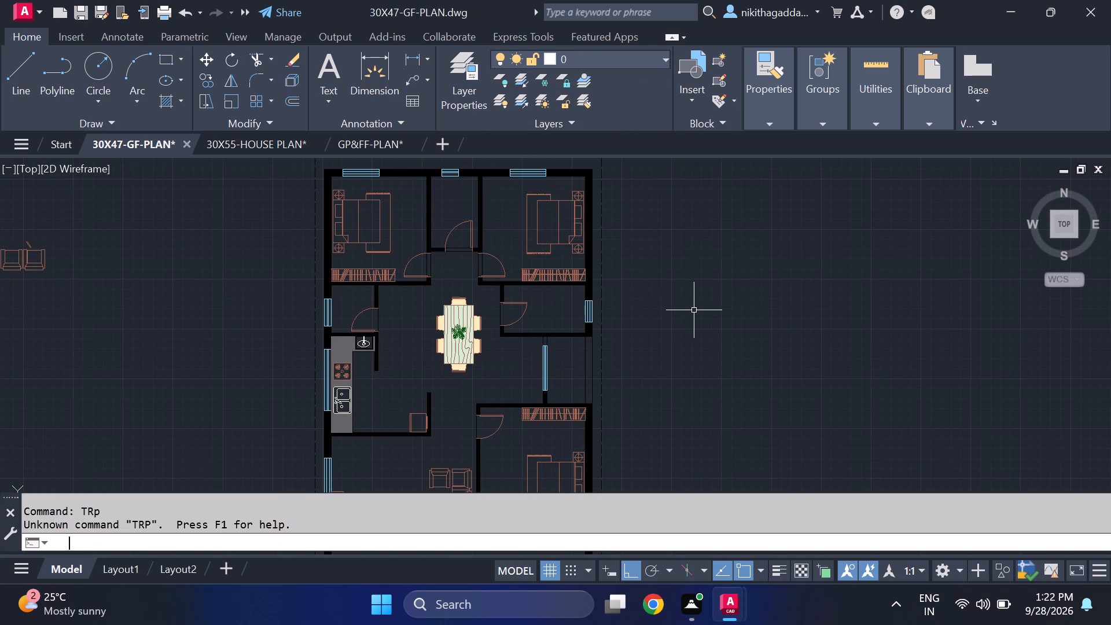
type("tp")
key("Return")
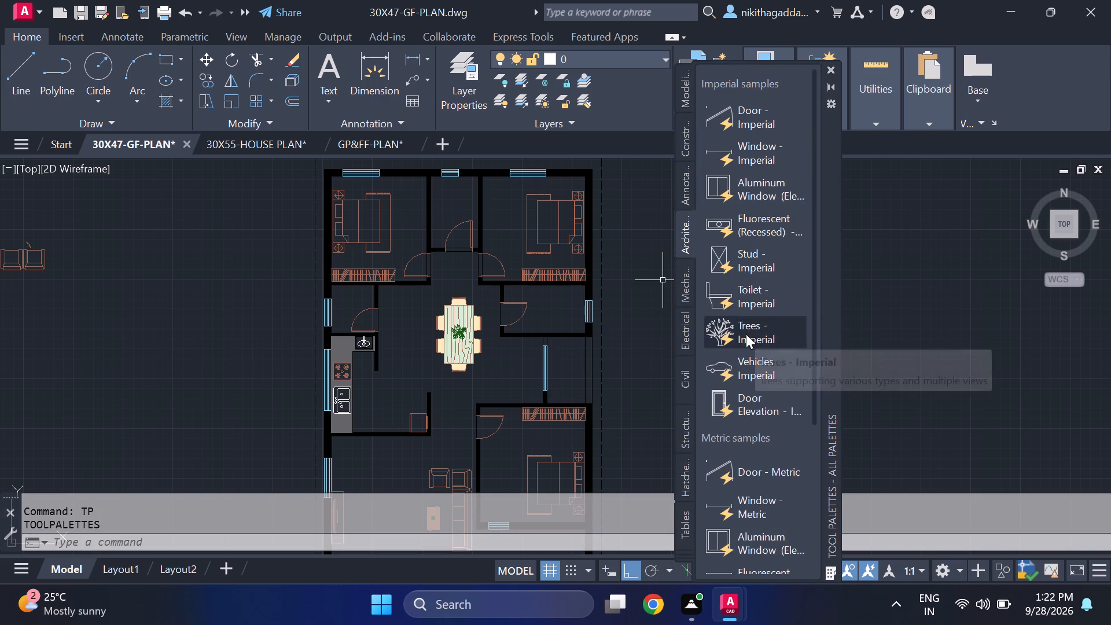
left_click_drag(735, 308, 190, 340)
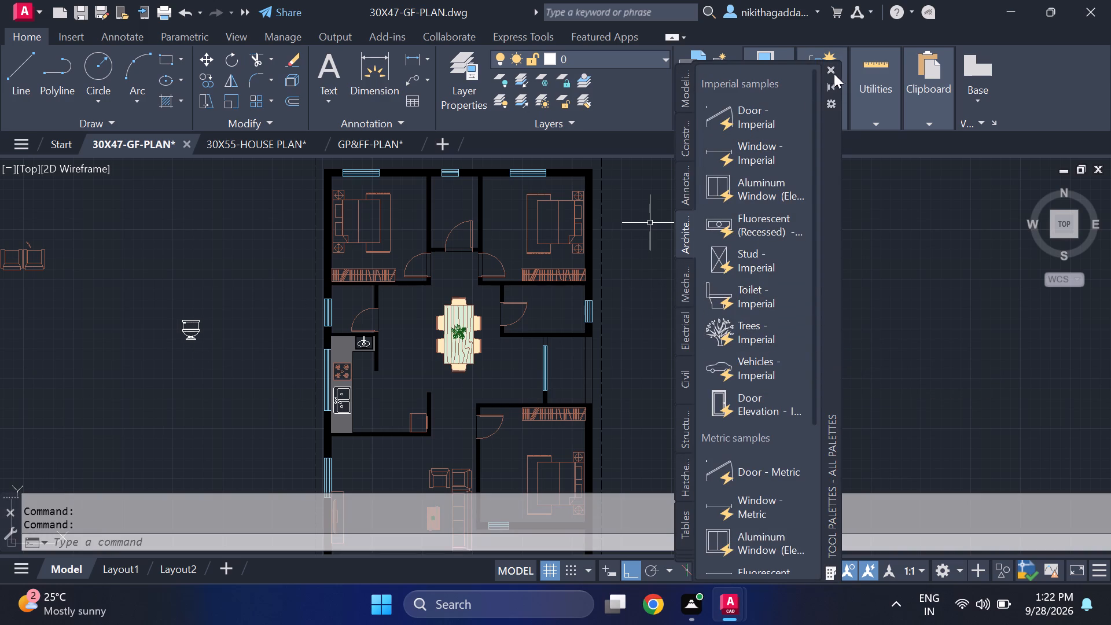
left_click(831, 70)
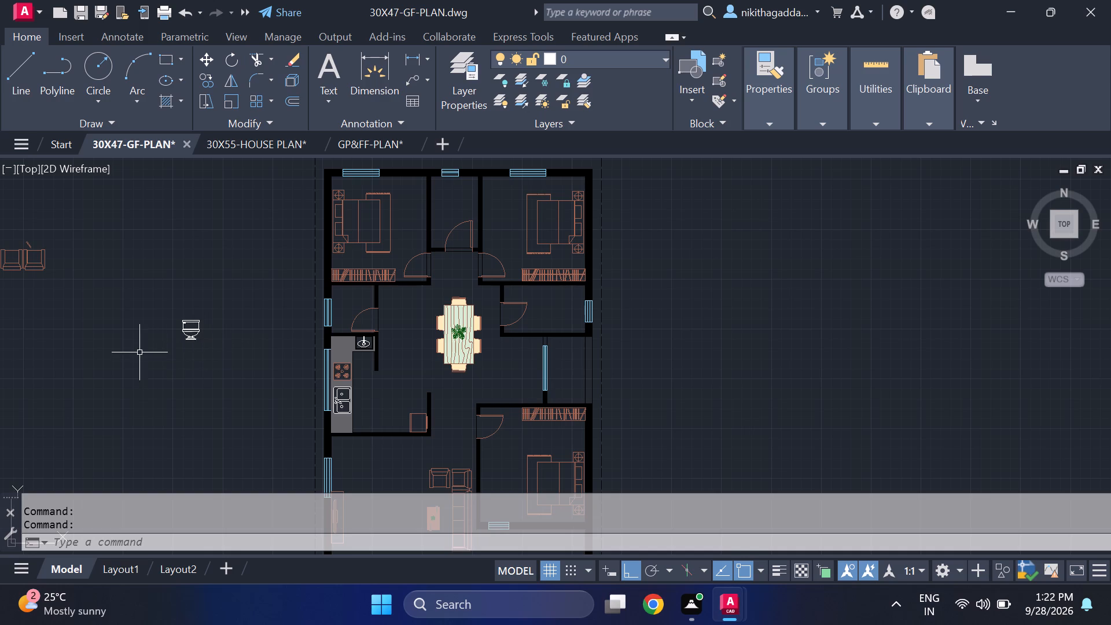
Mirror the toilet block about a horizontal line just north of it, keeping the original.
left_click(242, 297)
left_click(134, 381)
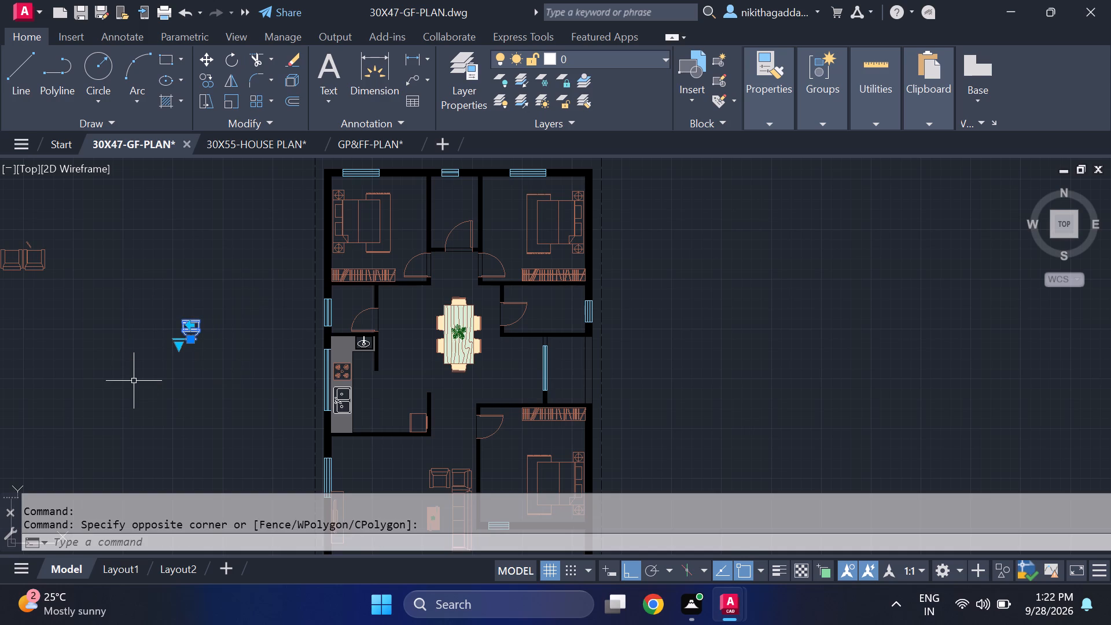
type("mi")
key("Return")
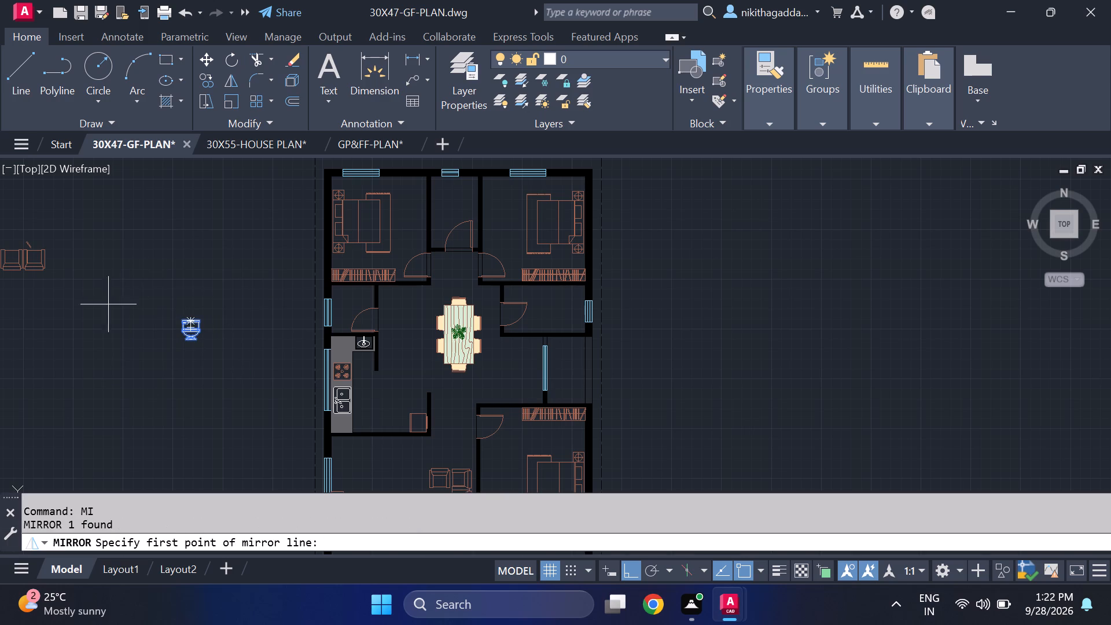
left_click(103, 318)
left_click(232, 313)
type("no")
key("Return")
Move the original southern toilet block into the small room east of the dining table, with its base by the south wall.
left_click(209, 333)
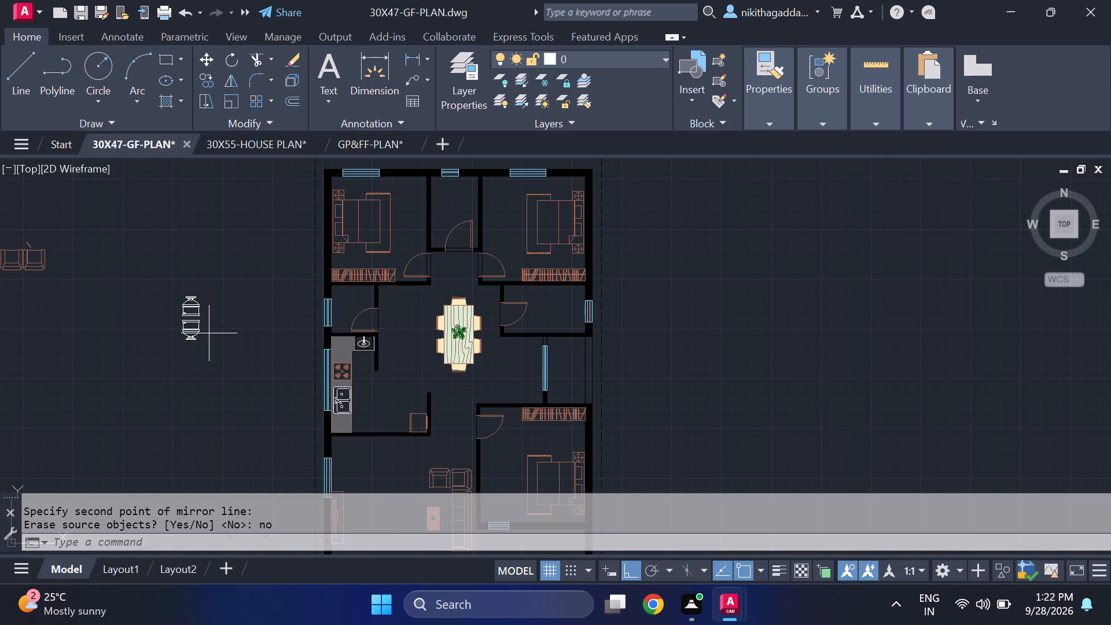
left_click(152, 351)
key("m")
key("Return")
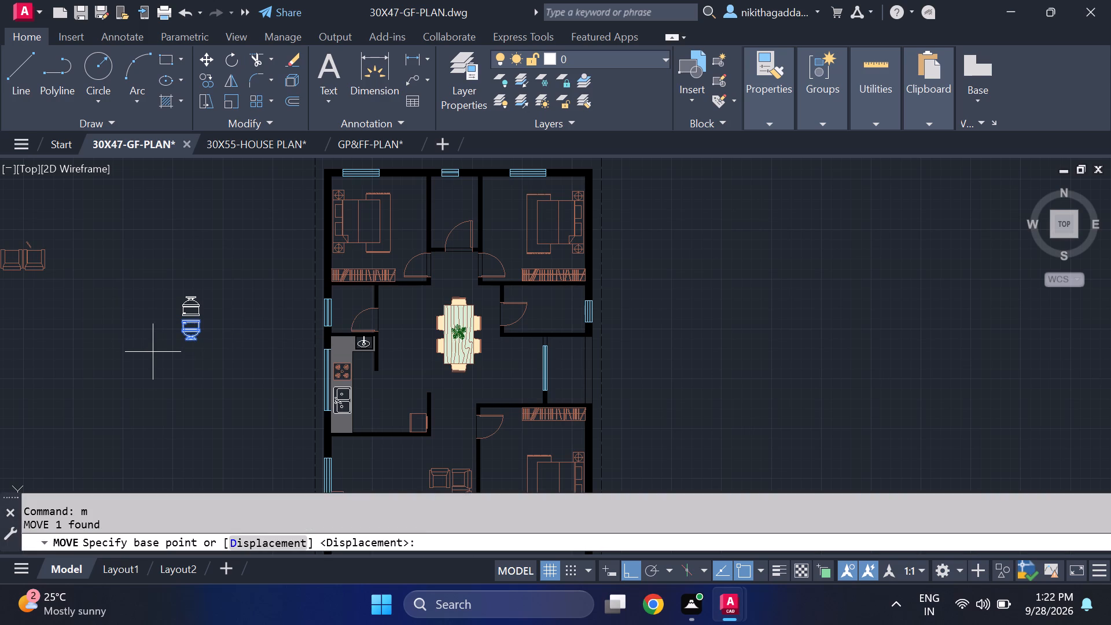
scroll(164, 351, "up", 3)
left_click(275, 305)
scroll(566, 320, "down", 2)
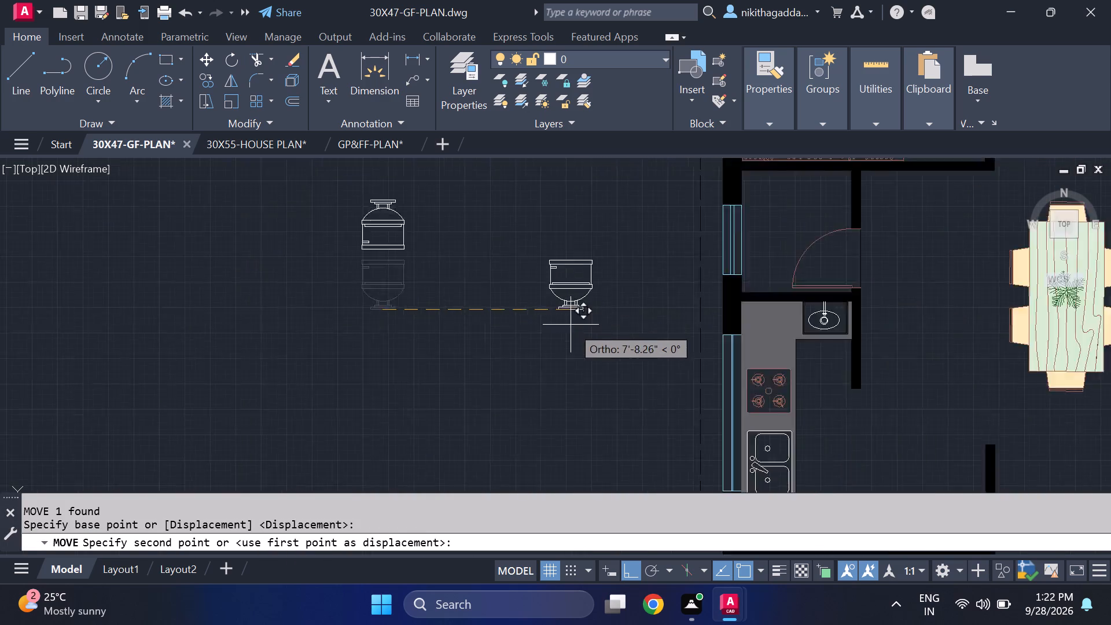
scroll(571, 326, "down", 2)
key("F8")
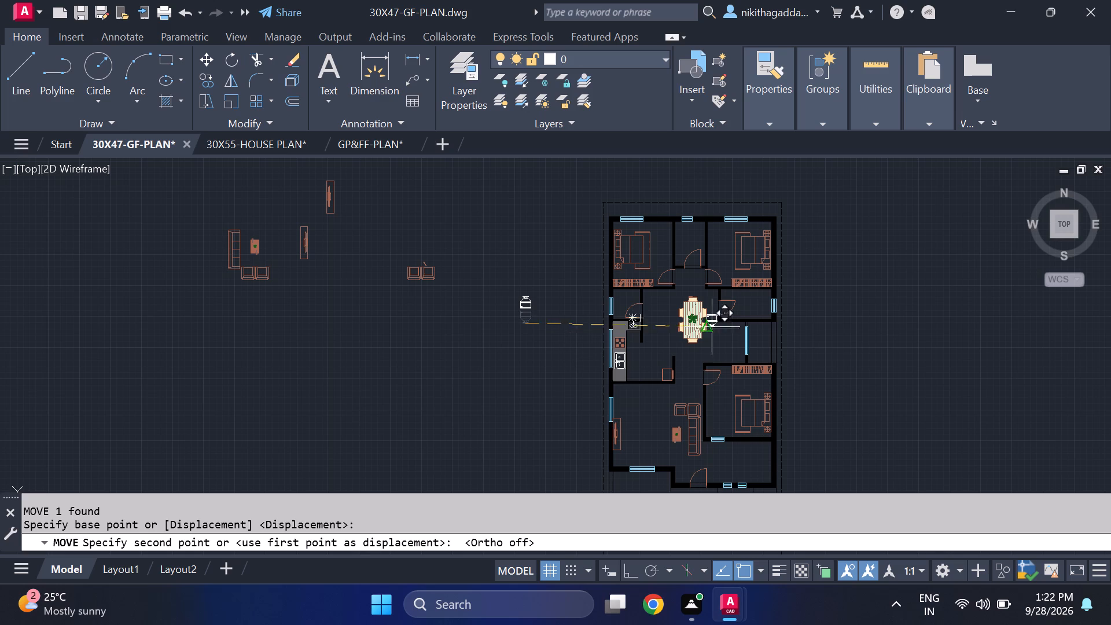
scroll(756, 308, "up", 5)
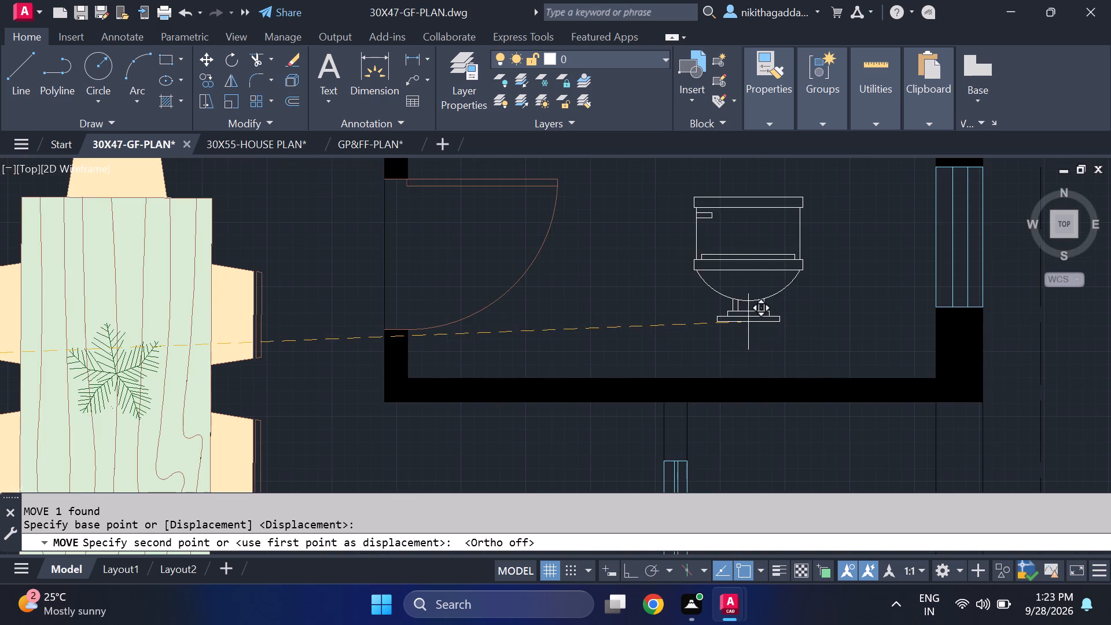
scroll(811, 377, "up", 2)
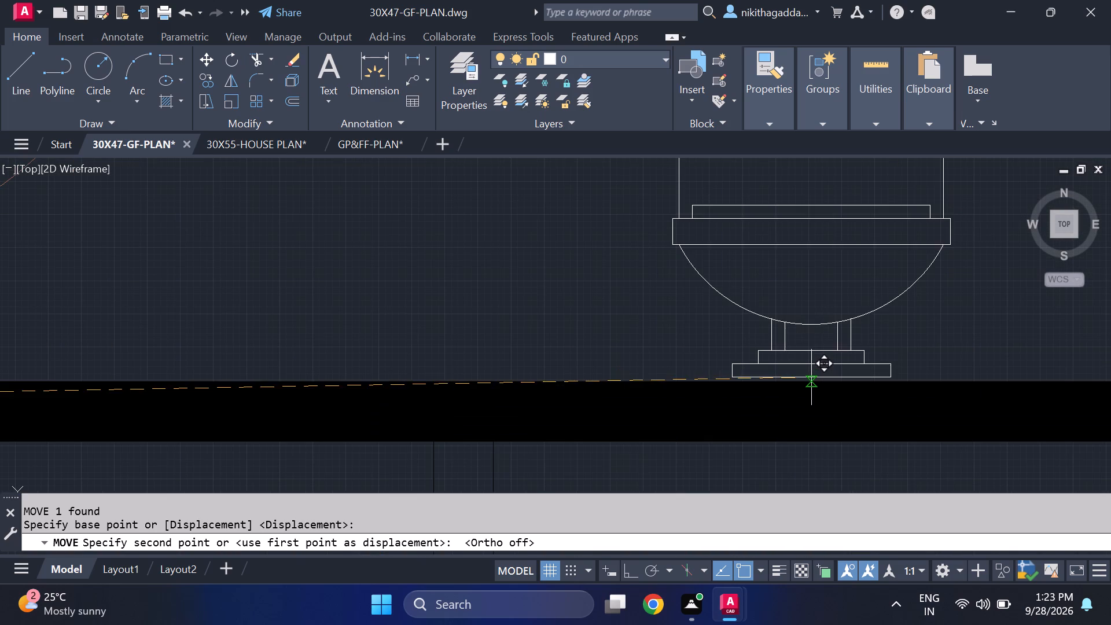
scroll(811, 373, "up", 1)
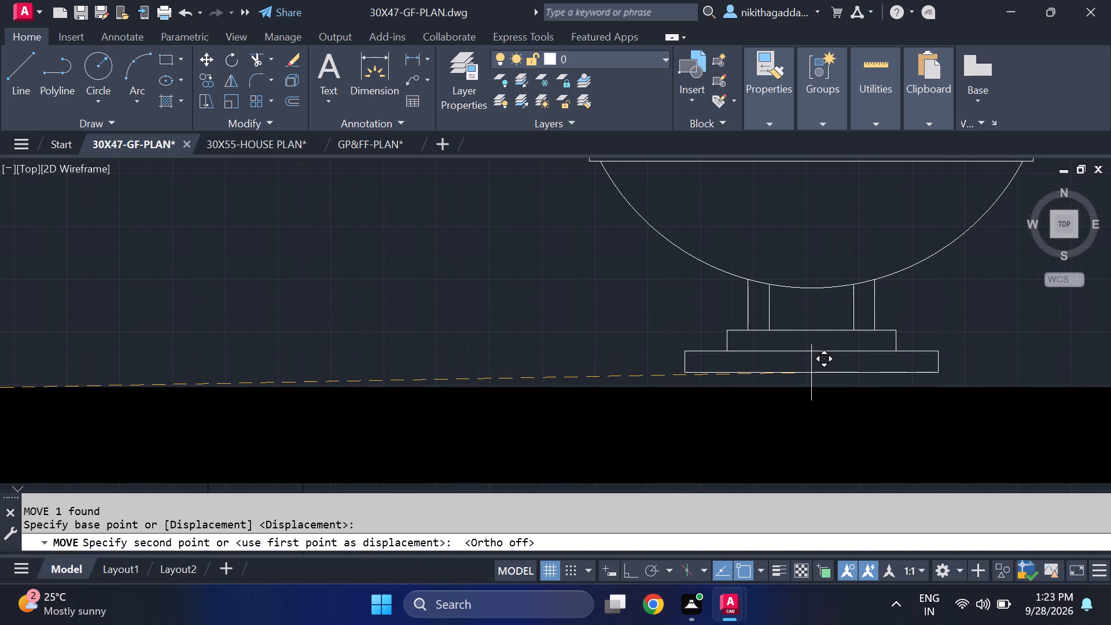
left_click(811, 373)
Copy the whole washbasin, including its counter outline, tap and drain, from the kitchen's northeast corner to the blank area west of the plan.
scroll(808, 374, "down", 5)
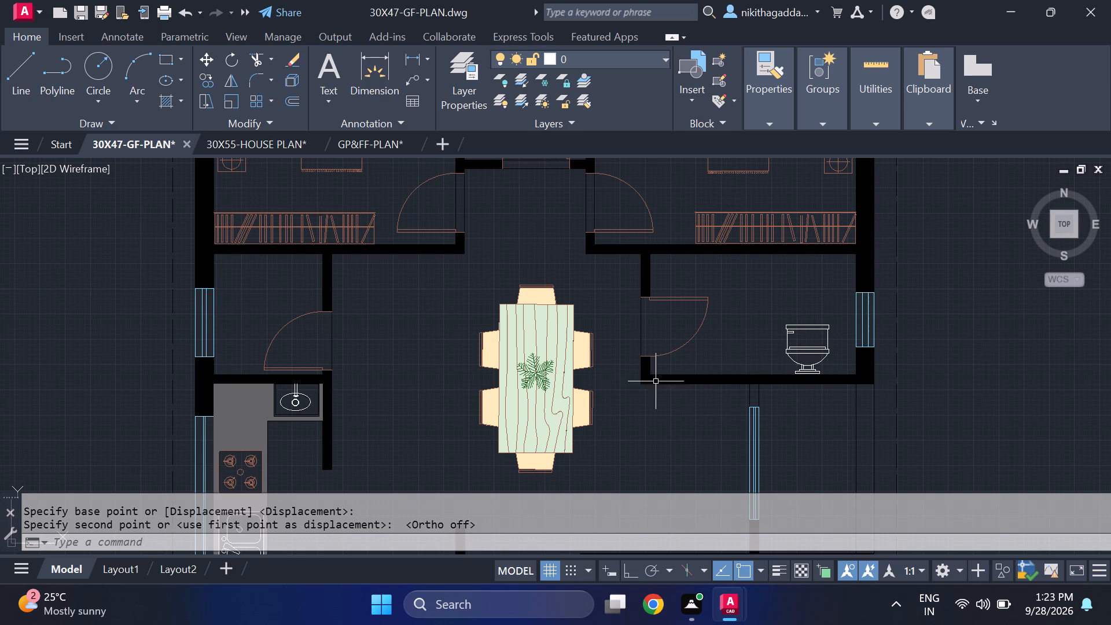
middle_click_drag(584, 381, 671, 396)
scroll(679, 391, "down", 1)
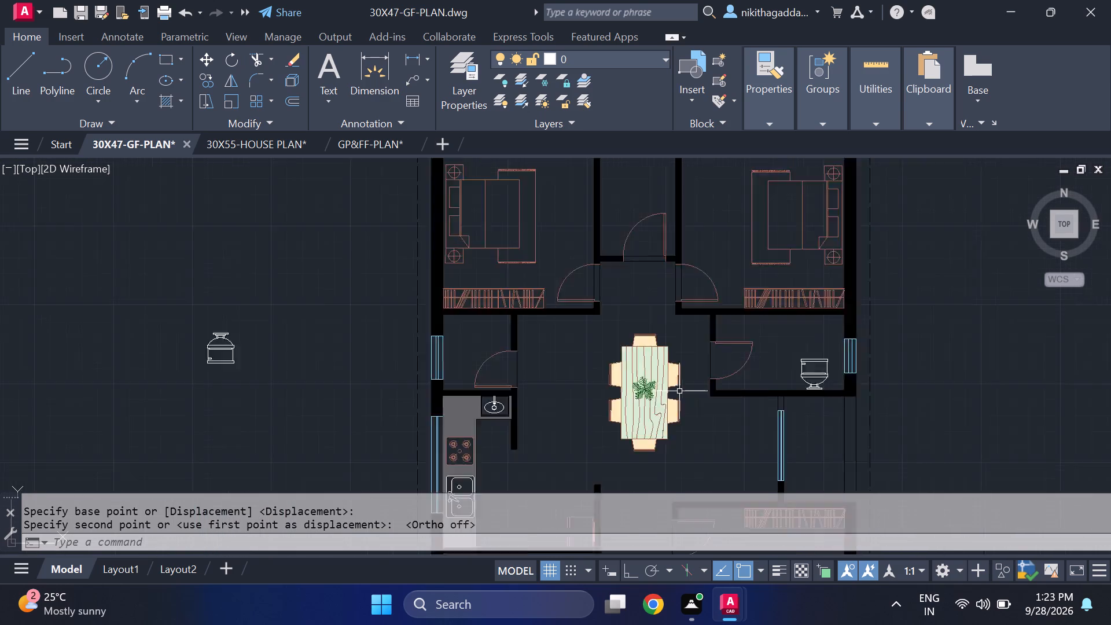
scroll(679, 391, "down", 1)
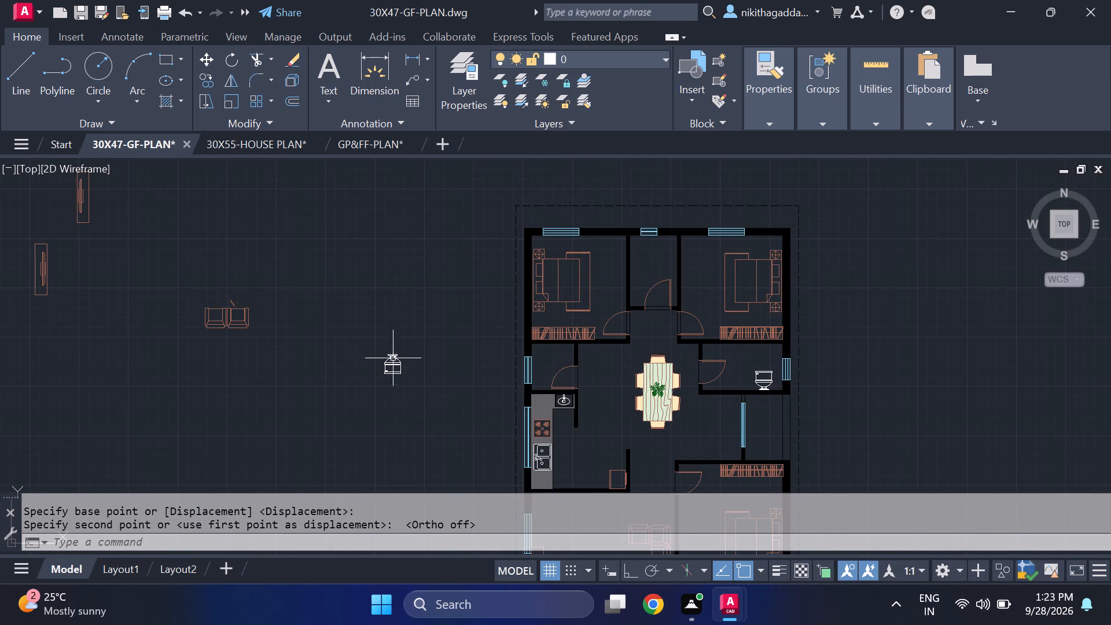
middle_click_drag(469, 336, 252, 235)
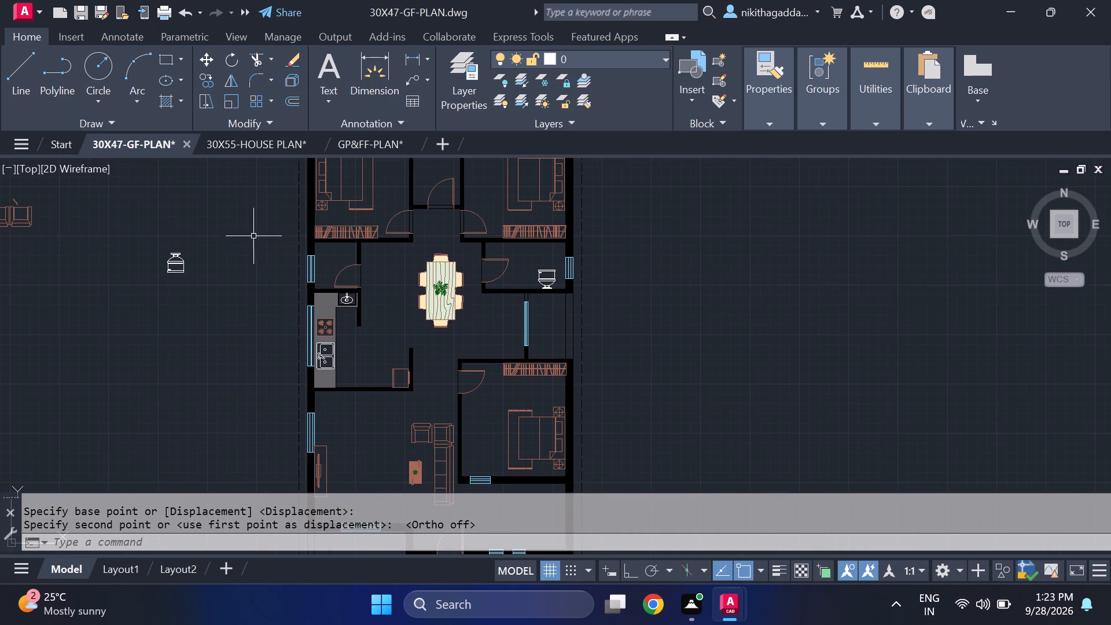
scroll(356, 299, "up", 5)
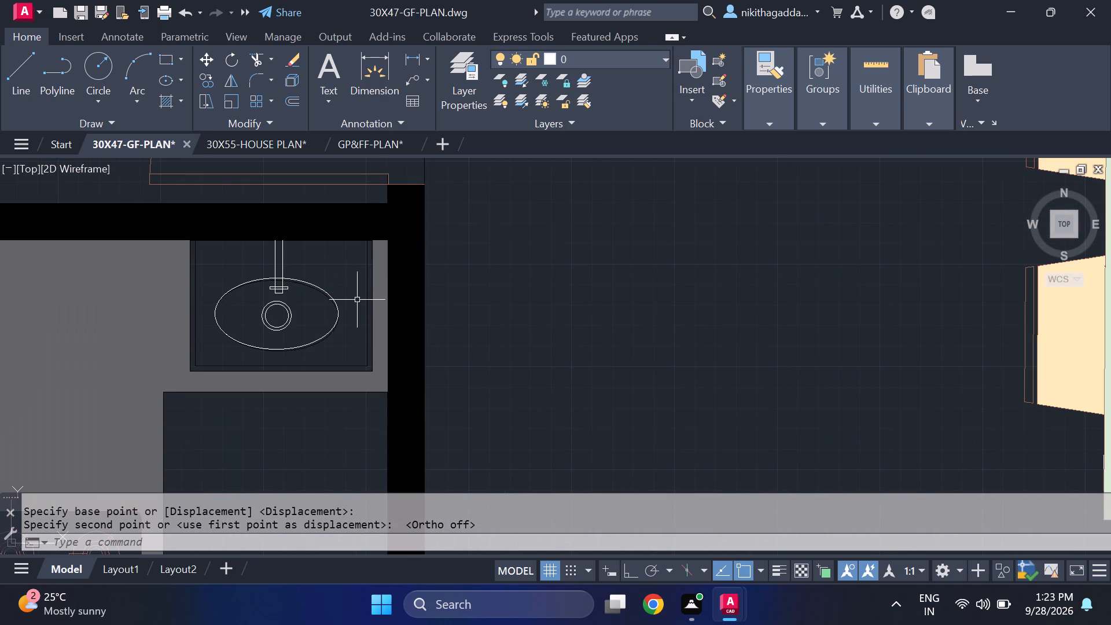
scroll(373, 309, "up", 2)
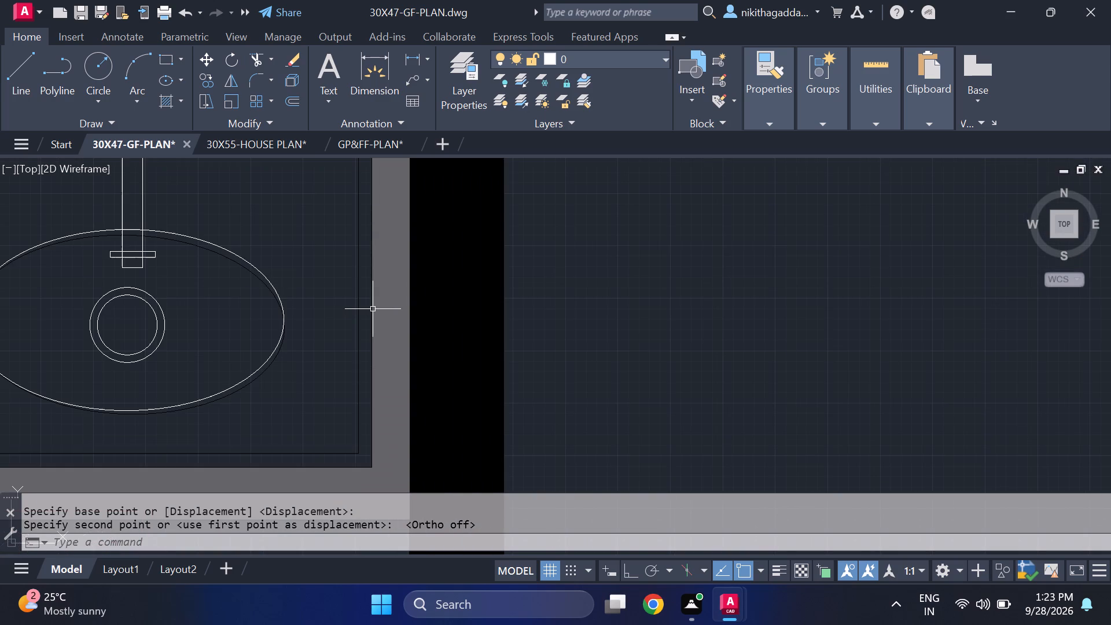
left_click(373, 309)
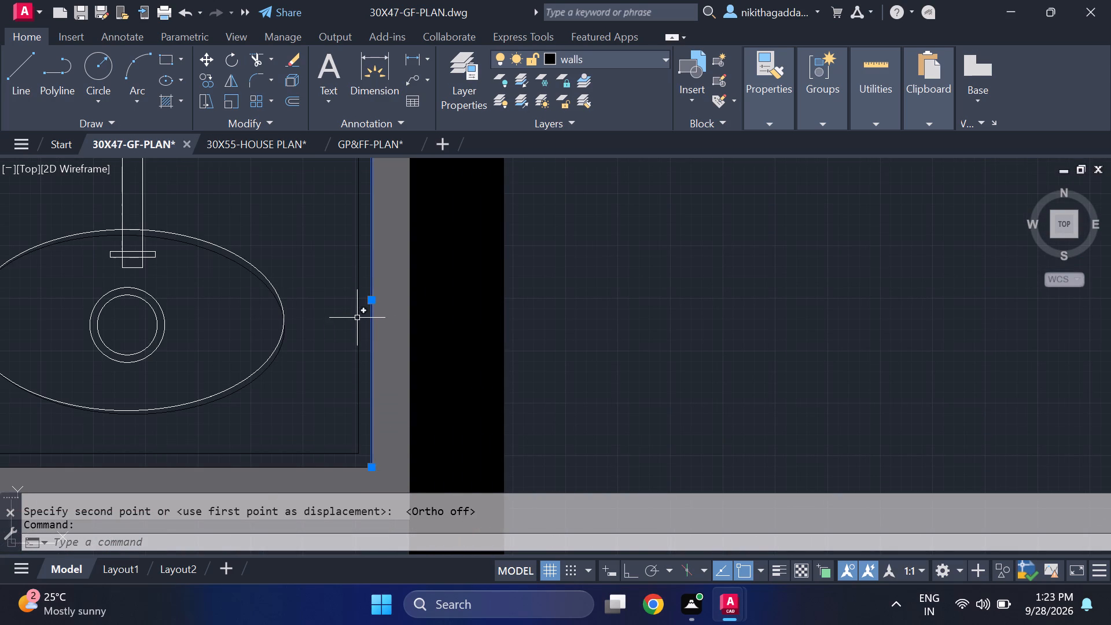
left_click(358, 318)
left_click(297, 453)
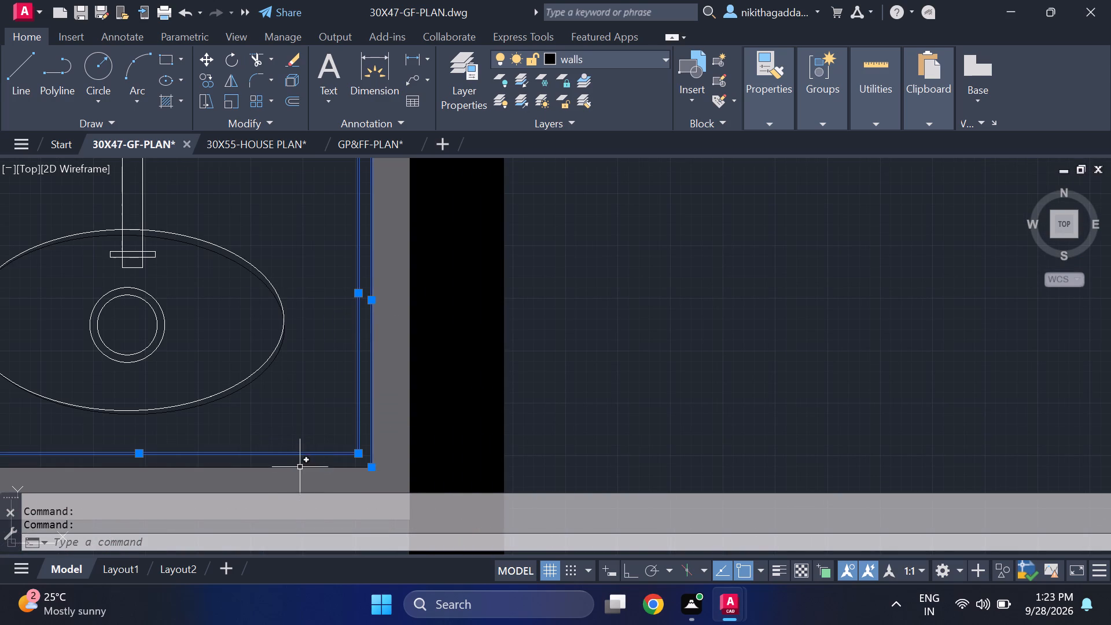
left_click(301, 466)
scroll(289, 393, "down", 3)
scroll(198, 381, "up", 2)
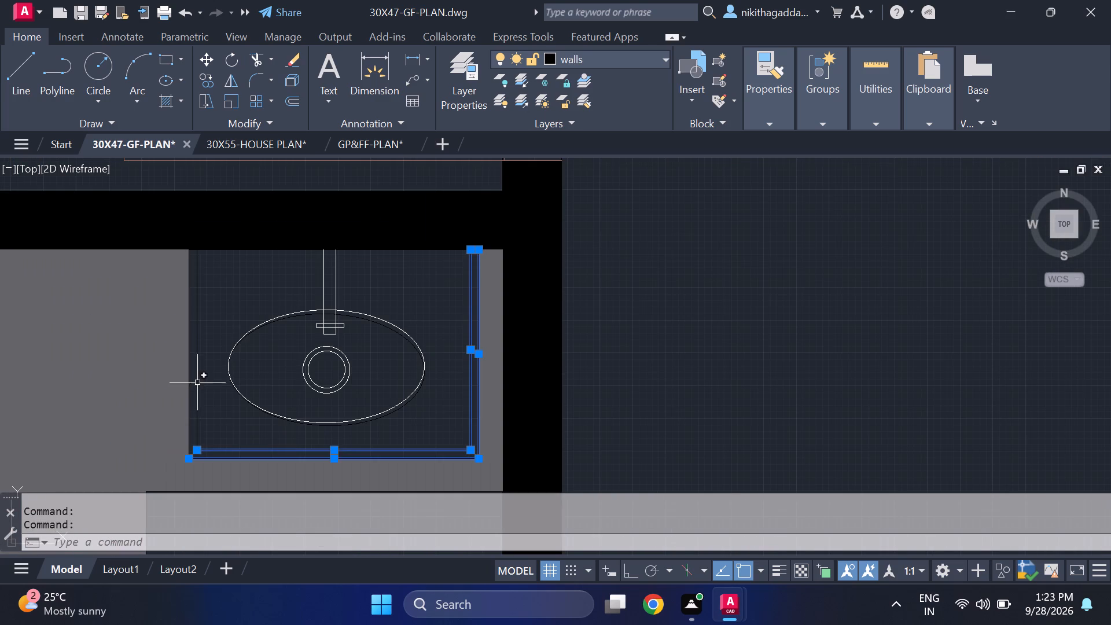
left_click(199, 385)
left_click(188, 394)
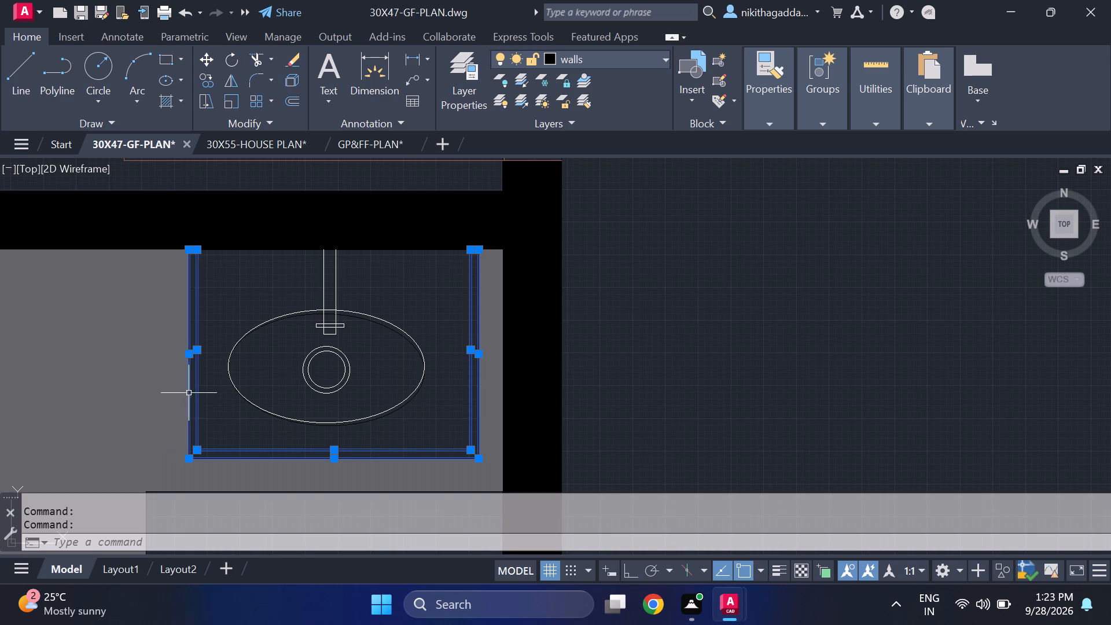
left_click_drag(383, 285, 374, 291)
left_click(229, 409)
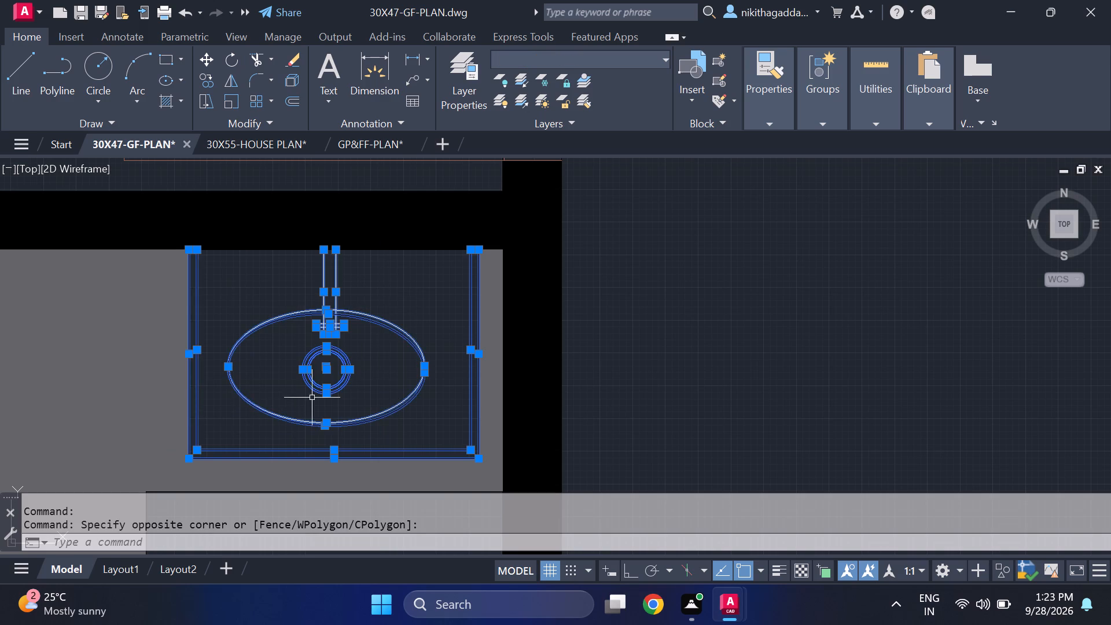
scroll(340, 365, "up", 2)
scroll(340, 365, "down", 4)
scroll(343, 337, "up", 1)
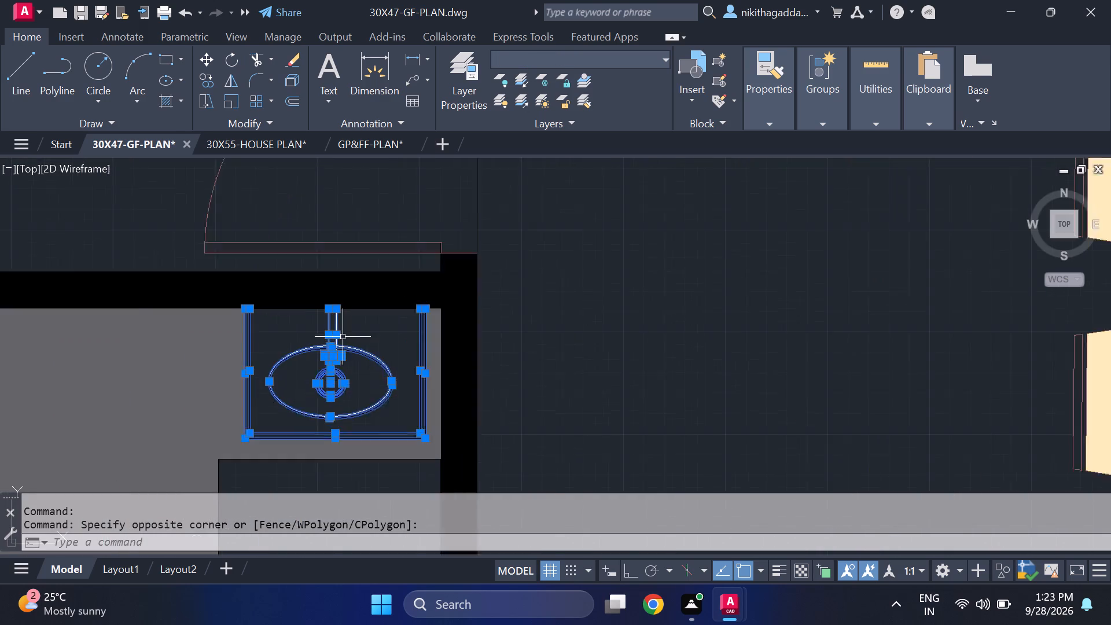
scroll(343, 337, "up", 4)
scroll(352, 365, "down", 4)
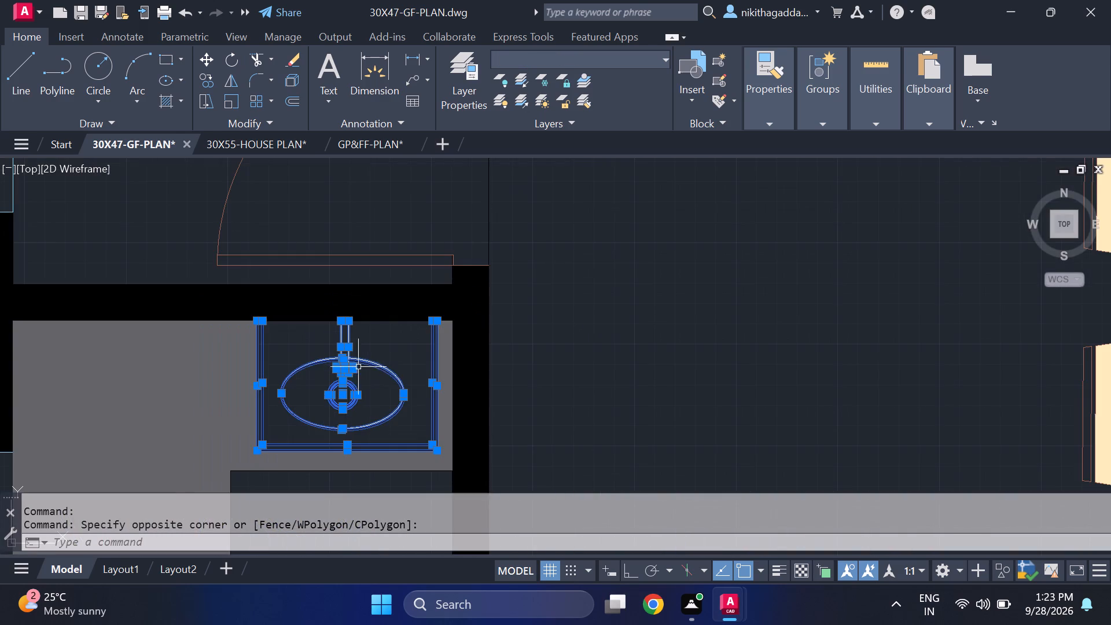
middle_click_drag(376, 389, 367, 342)
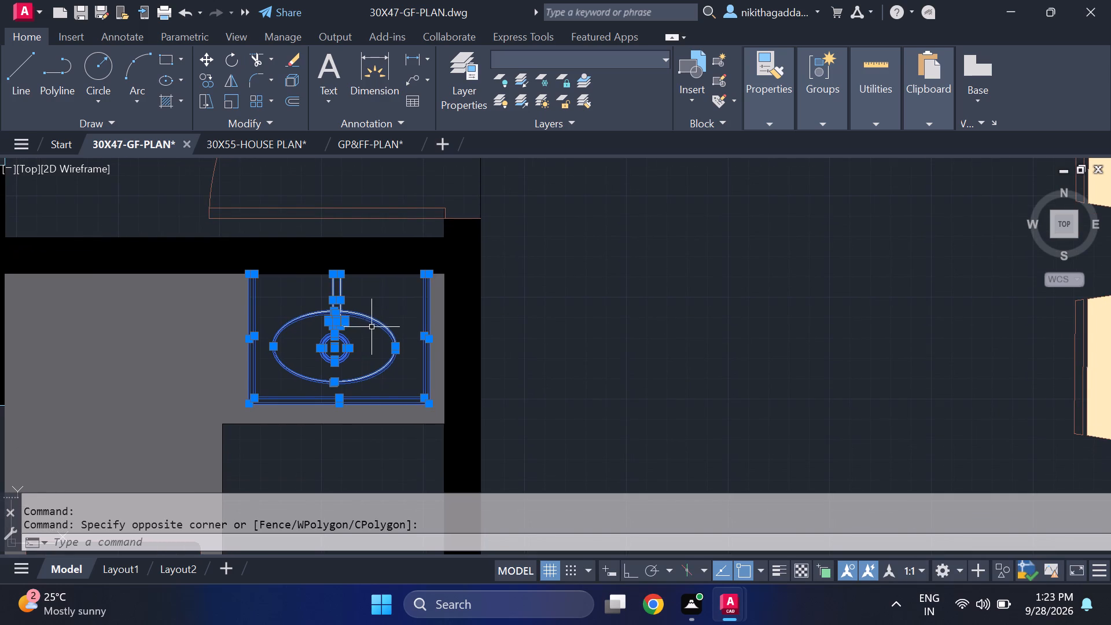
scroll(376, 333, "down", 3)
type("co")
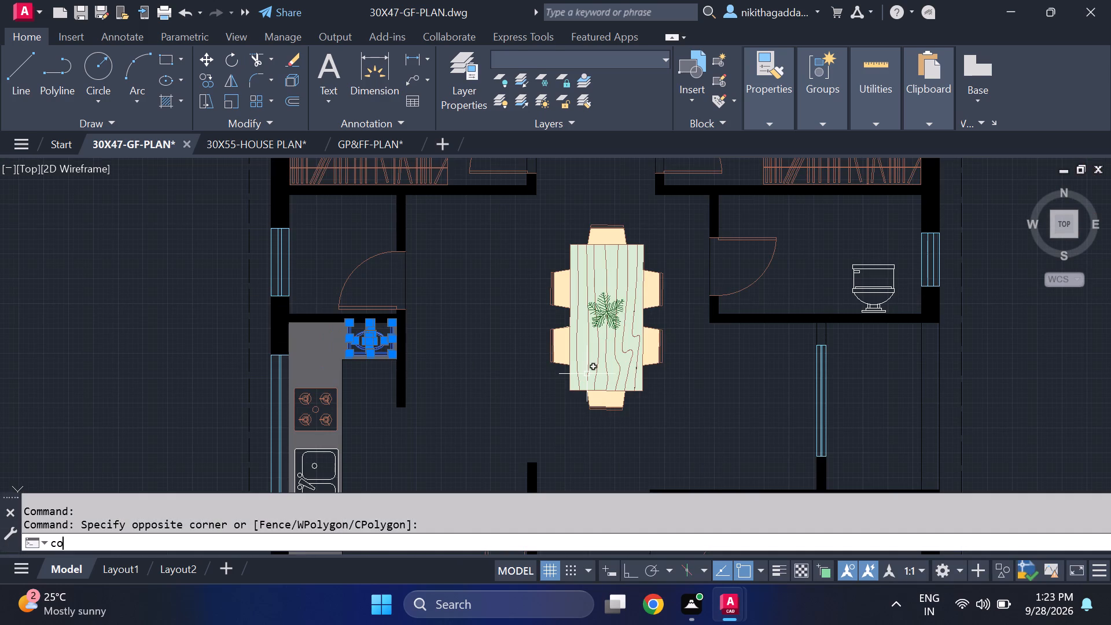
key("Return")
scroll(404, 333, "up", 3)
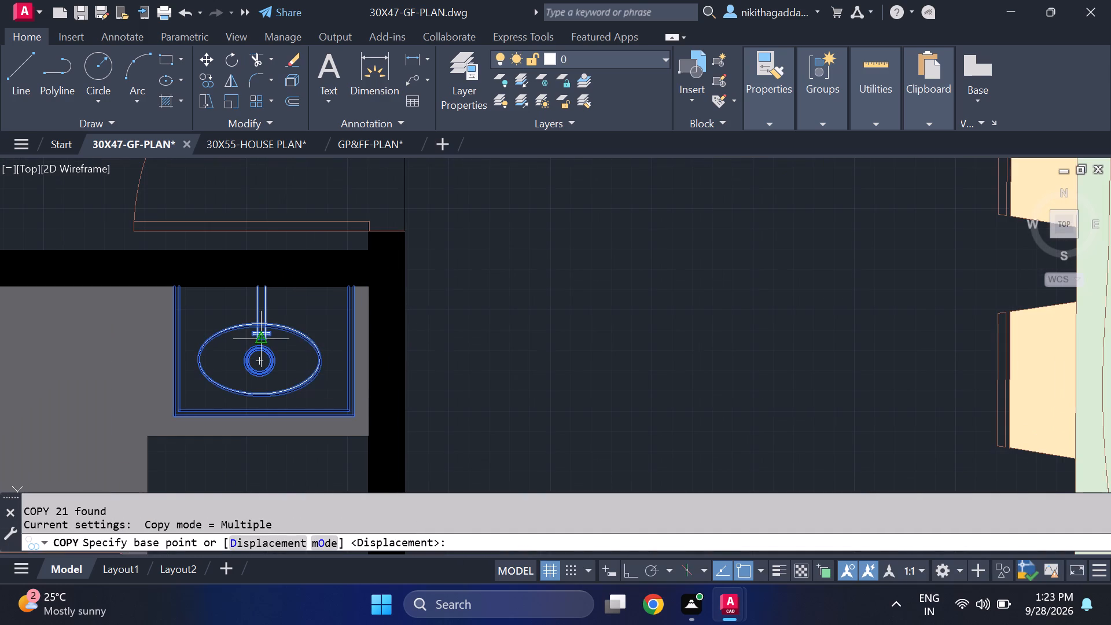
left_click(263, 356)
scroll(167, 326, "down", 2)
middle_click_drag(226, 327, 538, 323)
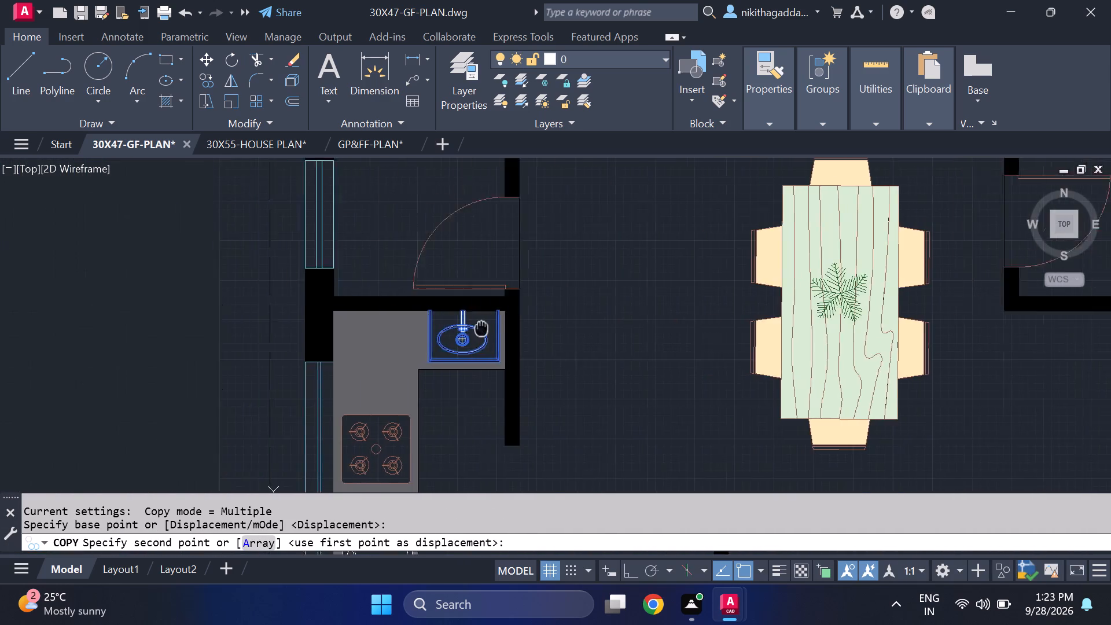
middle_click_drag(538, 323, 731, 283)
left_click(367, 289)
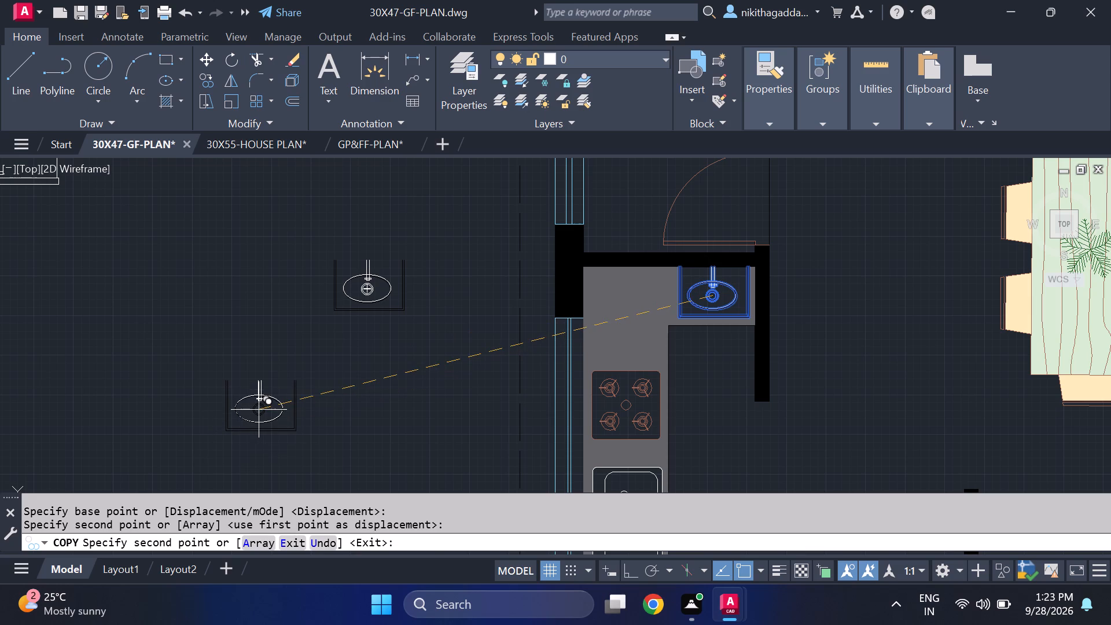
key("Escape")
Erase the inner black ellipse on the text layer from the washbasin copy west of the plan.
scroll(383, 267, "up", 4)
scroll(325, 322, "up", 1)
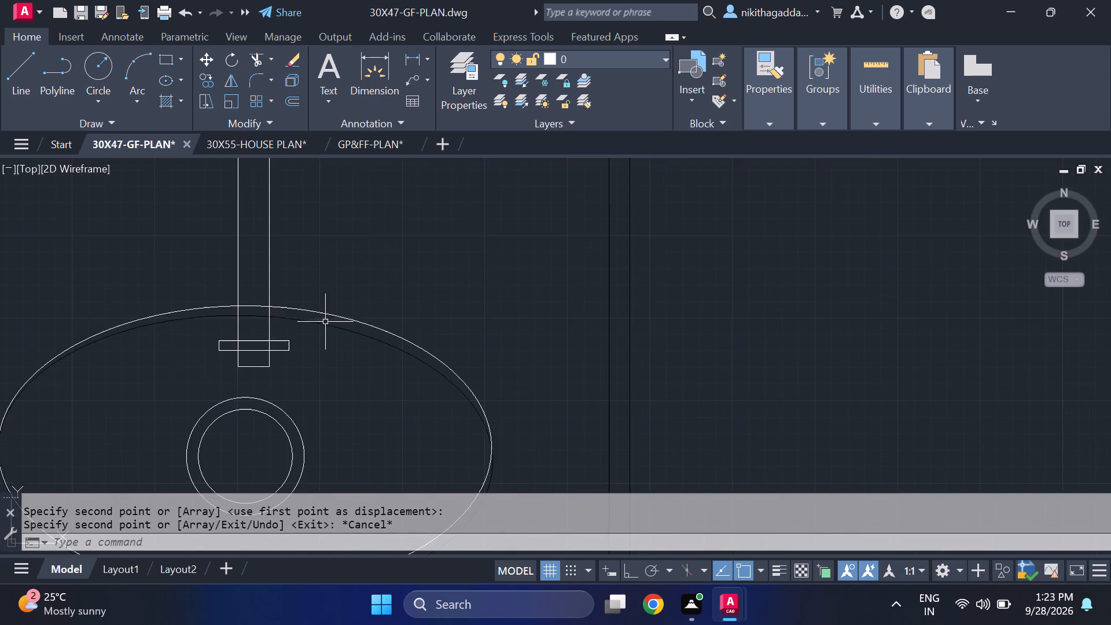
scroll(325, 322, "up", 1)
left_click(325, 322)
left_click(306, 333)
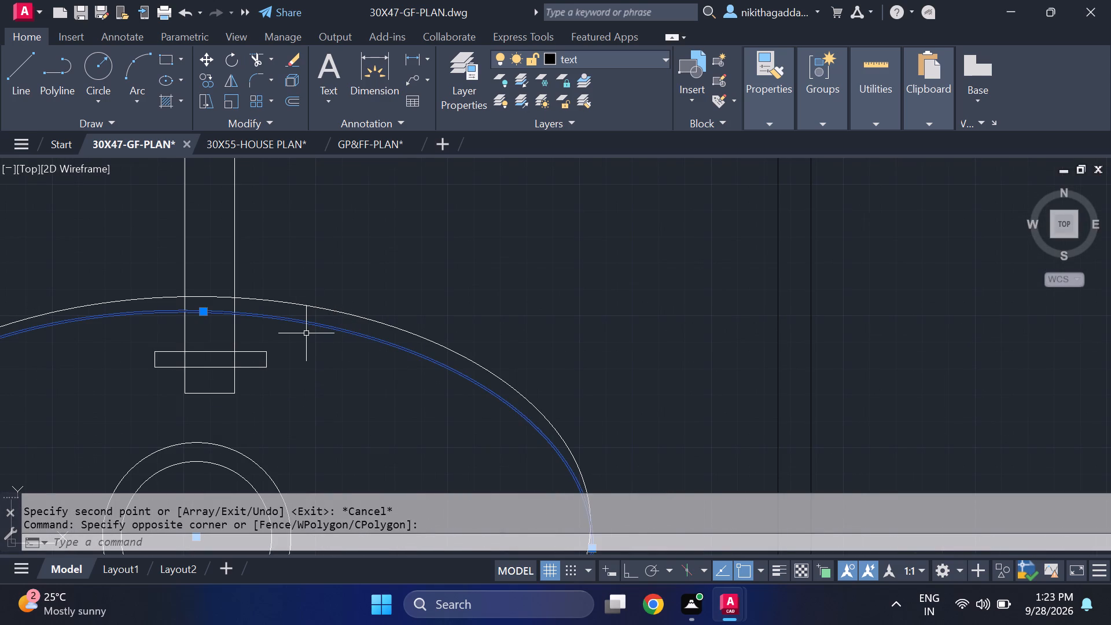
key("Delete")
scroll(341, 373, "down", 3)
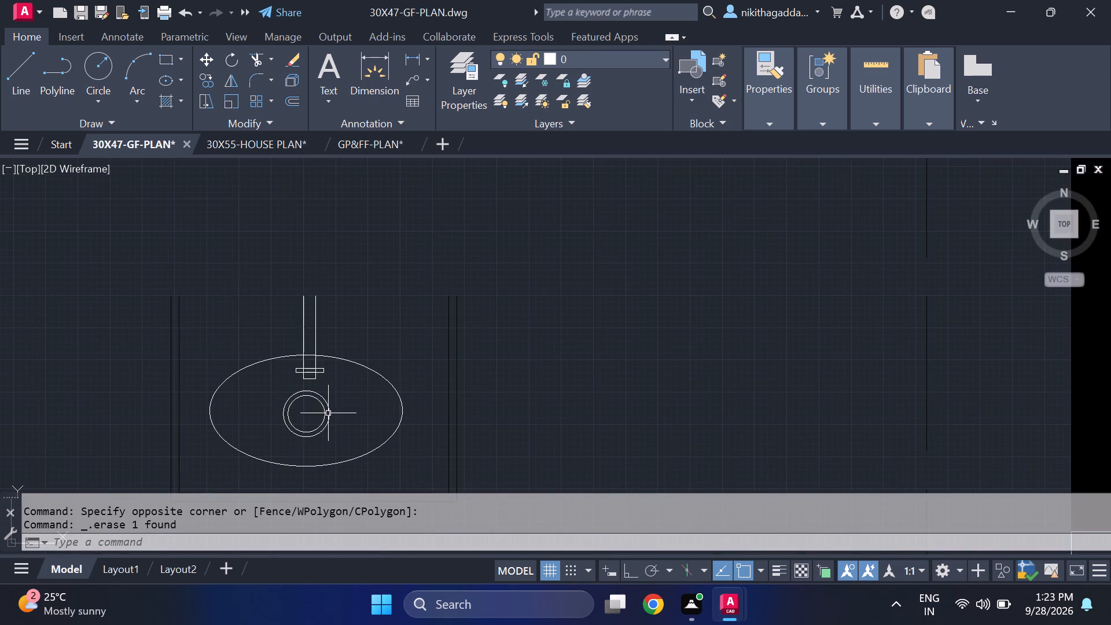
scroll(328, 413, "up", 5)
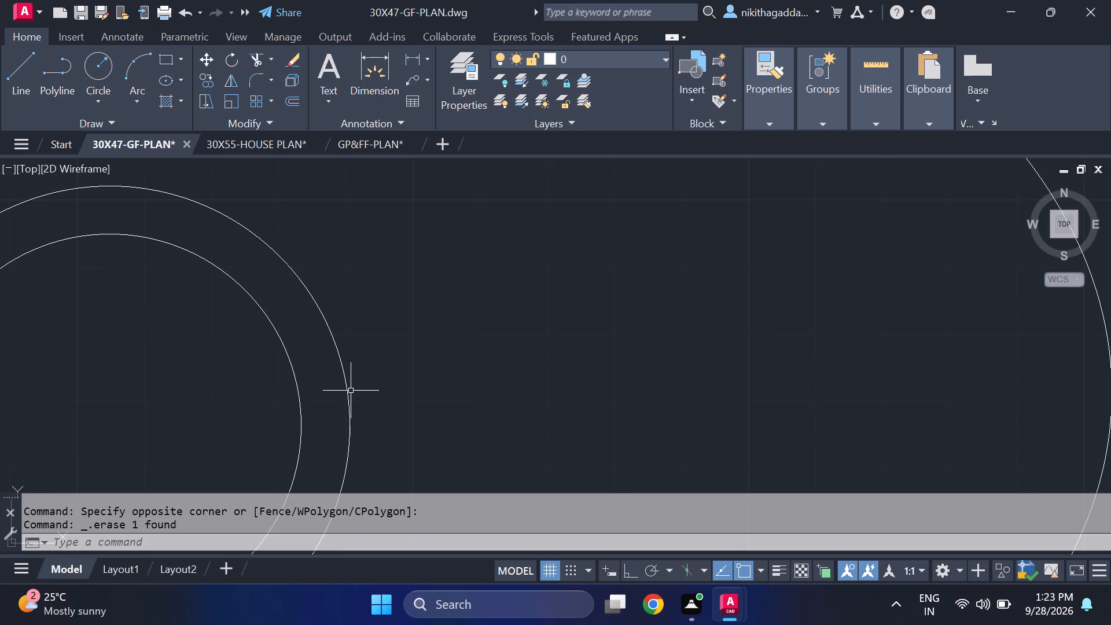
scroll(352, 388, "down", 10)
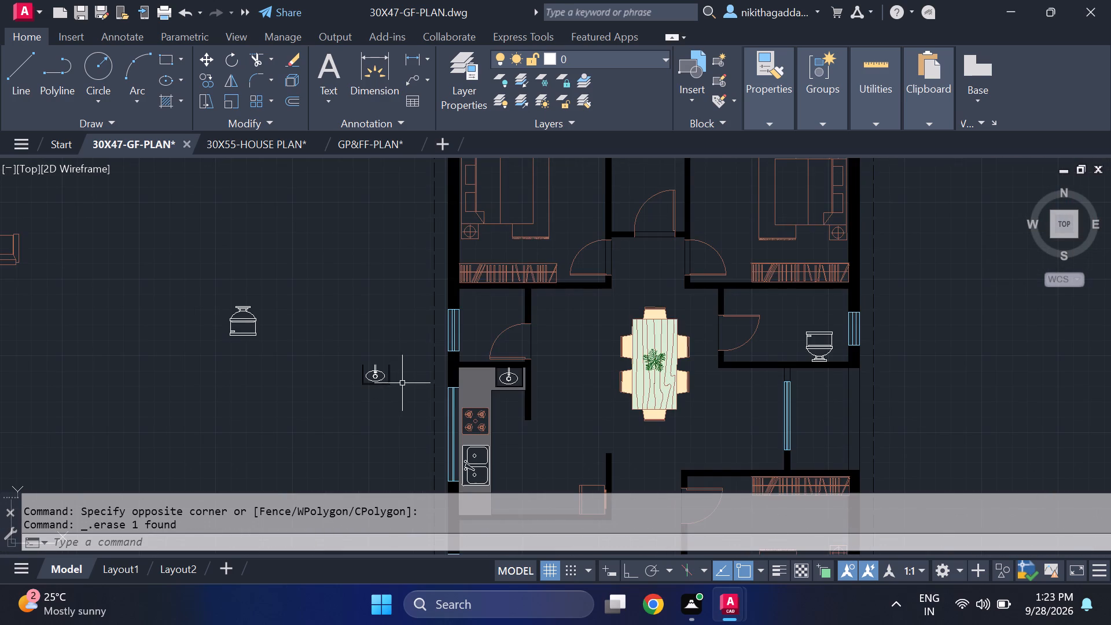
Mirror the washbasin copy west of the plan about a horizontal line just north of it, keeping the original.
scroll(398, 383, "up", 3)
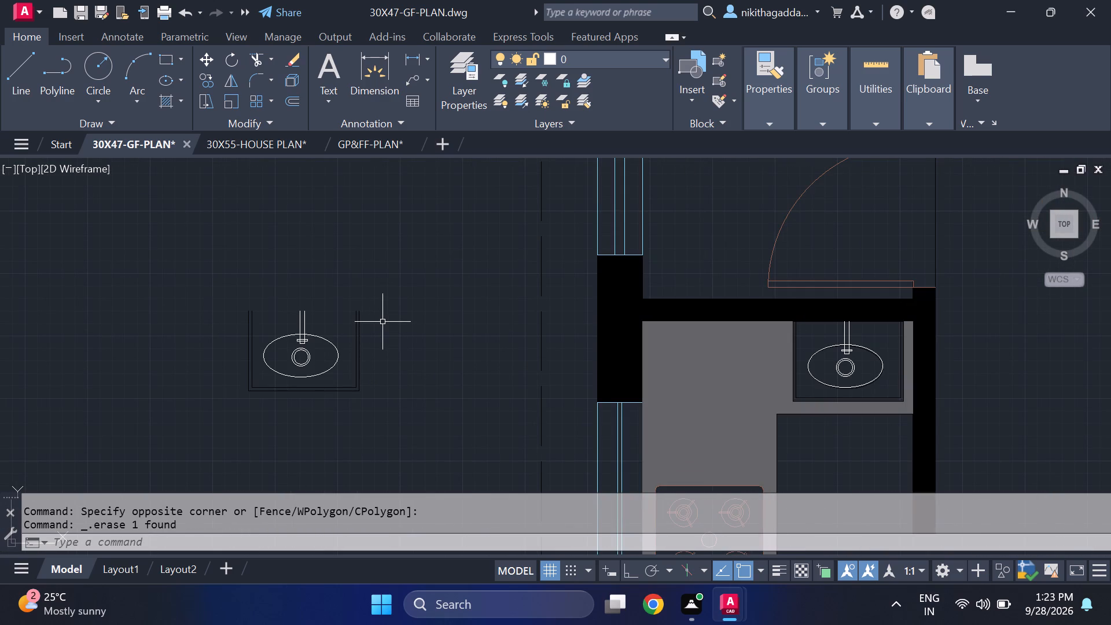
left_click(402, 266)
left_click(114, 451)
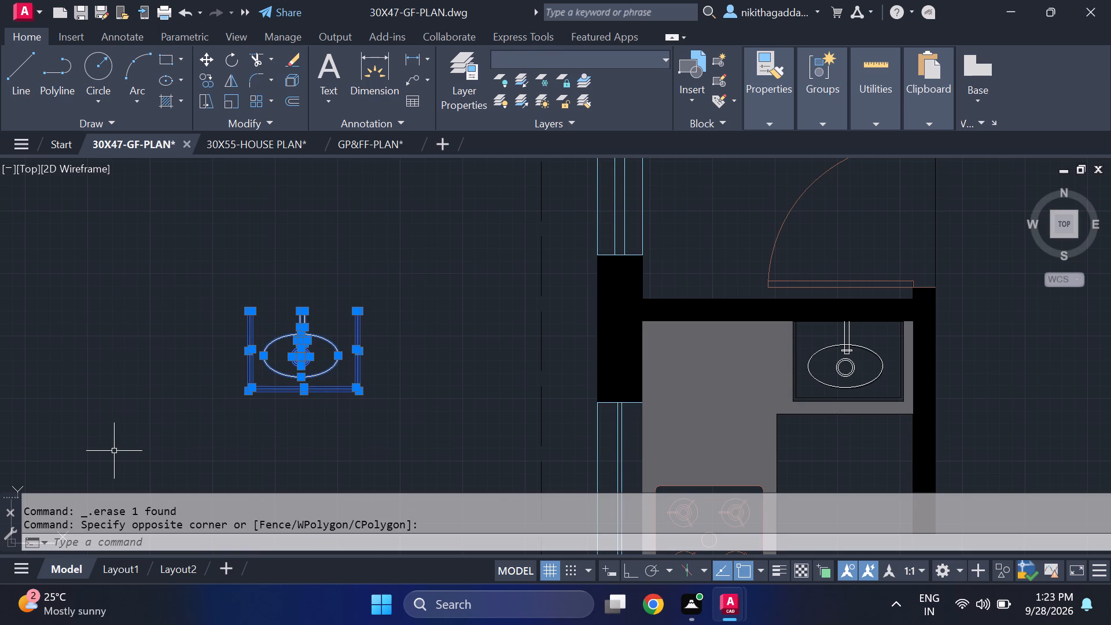
type("mi")
key("Return")
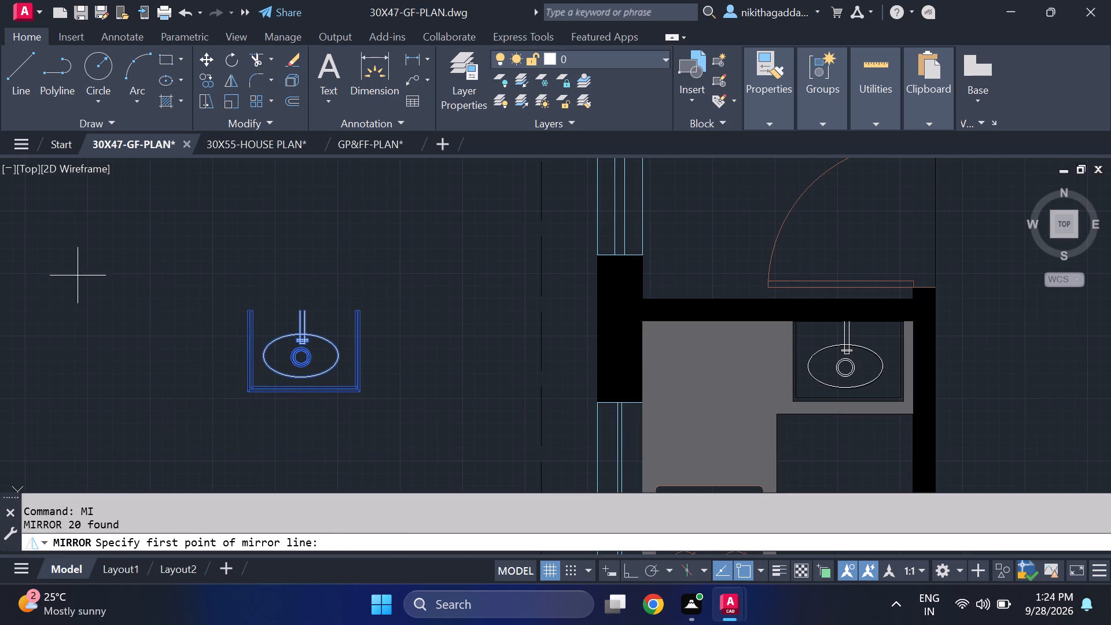
left_click(78, 265)
key("F8")
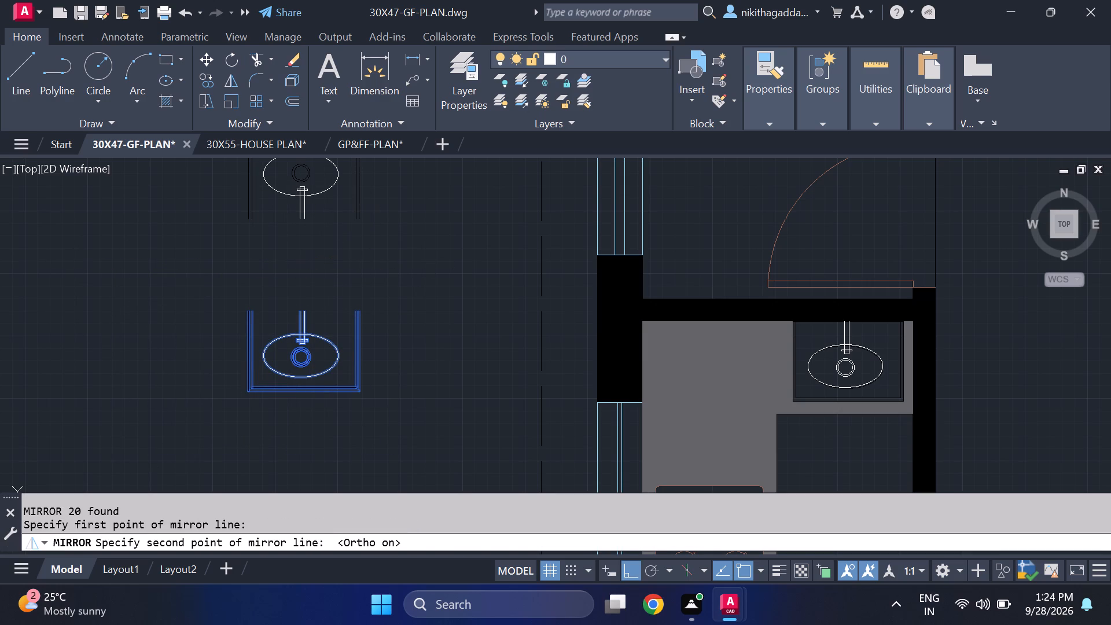
left_click(491, 257)
type("no")
key("Return")
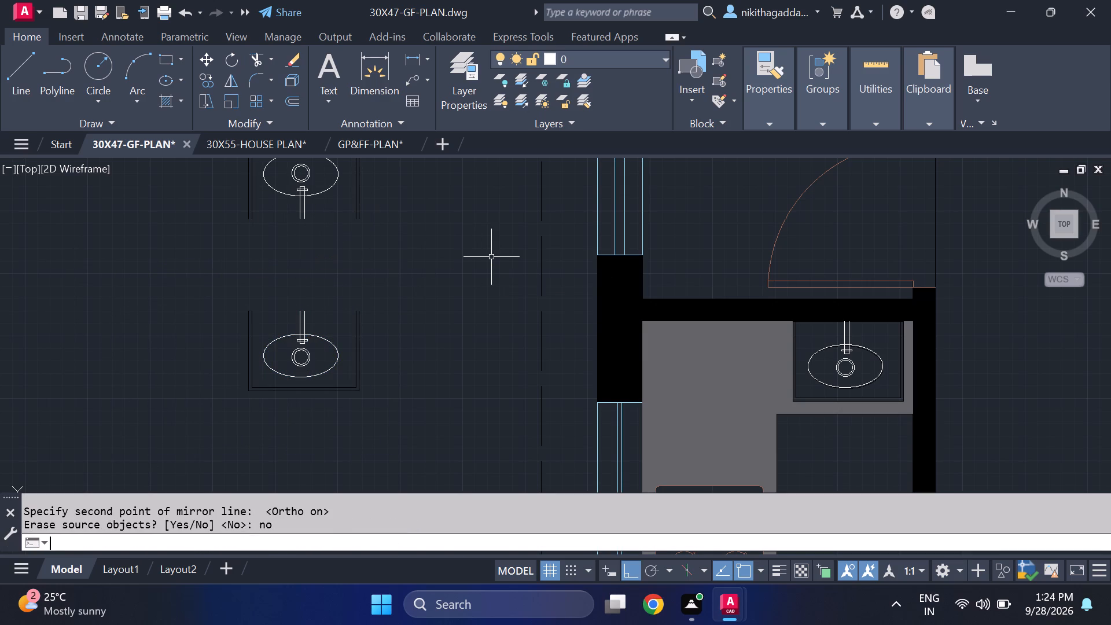
Copy the mirrored washbasin about 4'-9" due west.
middle_click_drag(444, 245, 482, 349)
left_click(440, 201)
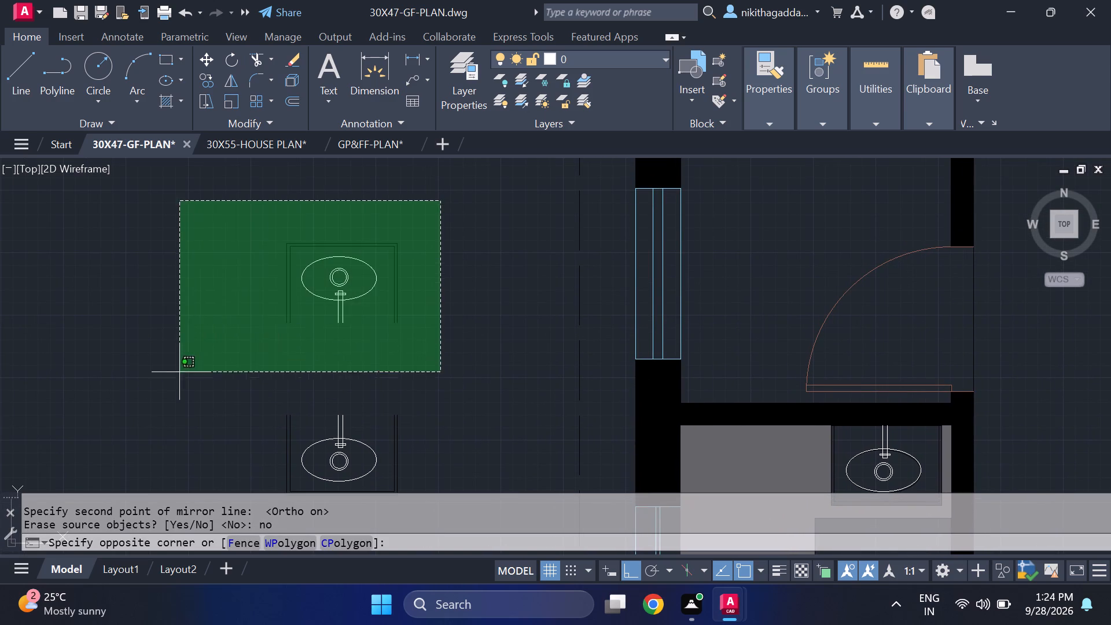
left_click(174, 376)
type("co")
key("Return")
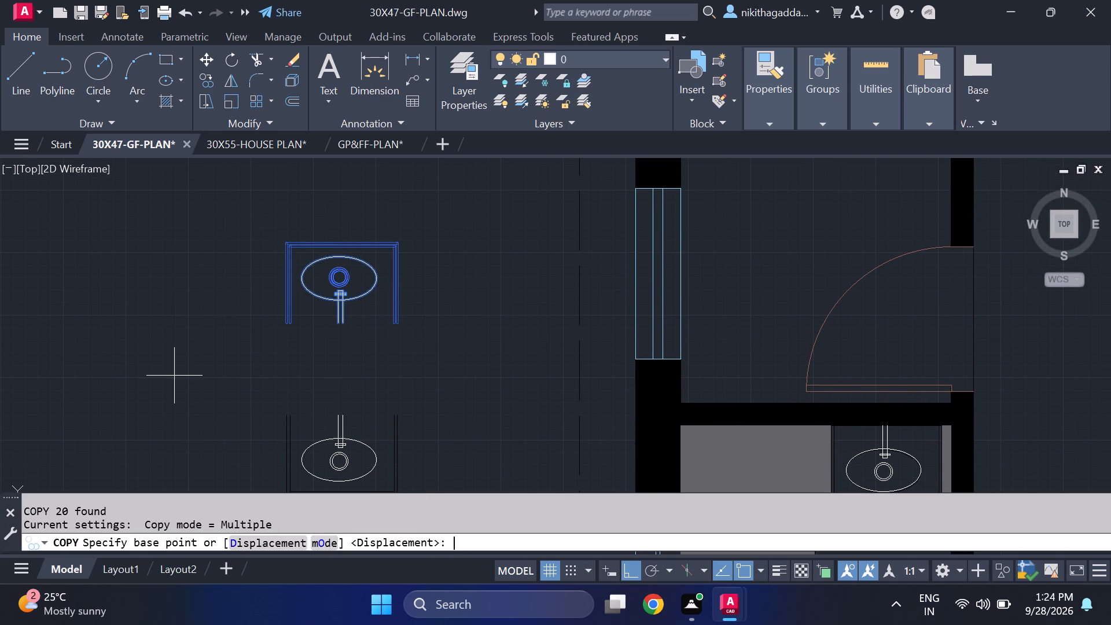
left_click(281, 325)
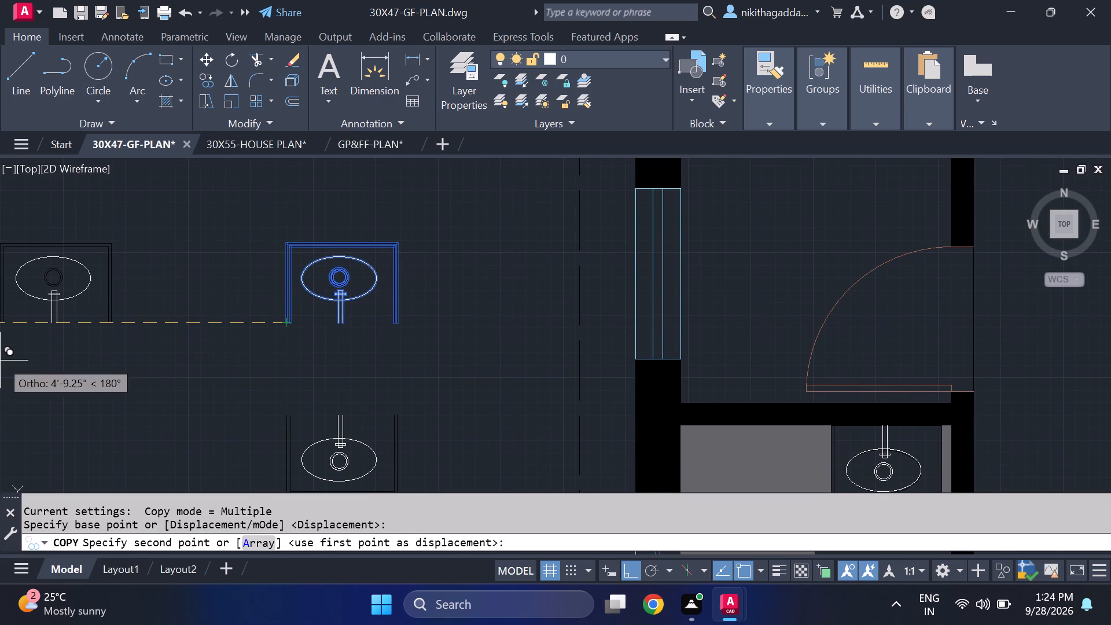
left_click(0, 361)
key("Escape")
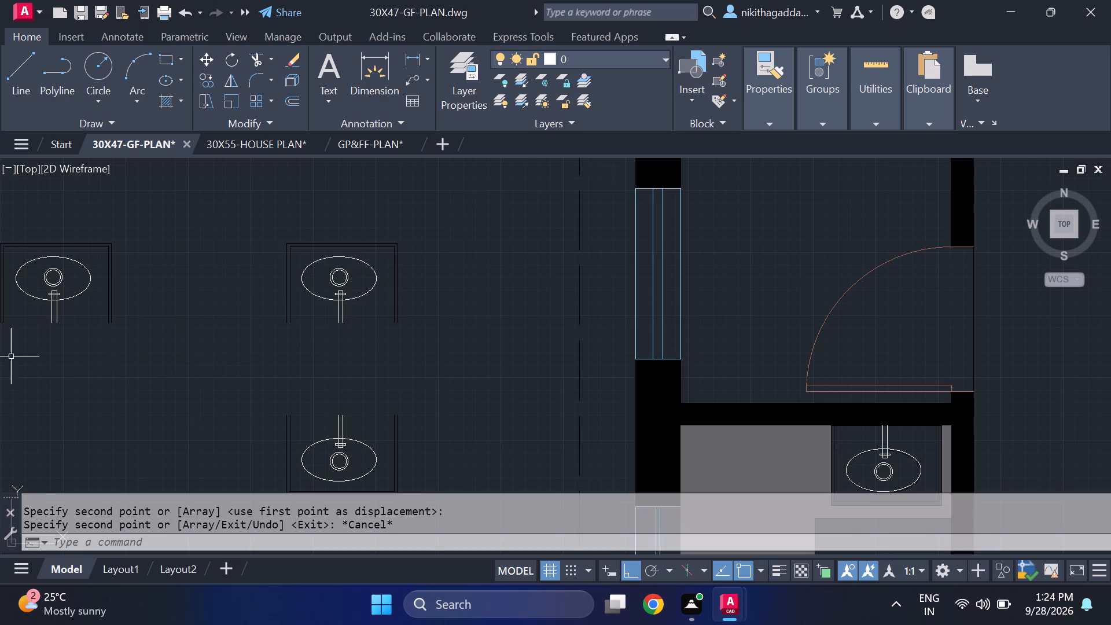
Rotate the westernmost washbasin copy 90° clockwise about its drain centre so its tap points west.
middle_click_drag(47, 355, 226, 354)
left_click(335, 193)
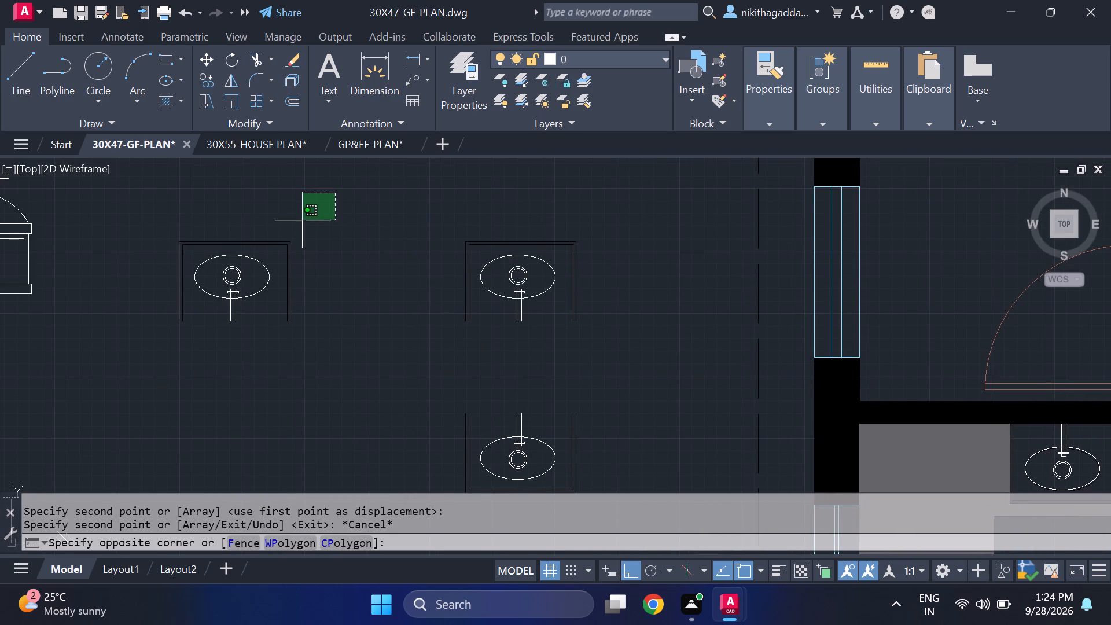
left_click(111, 355)
type("ro")
key("Return")
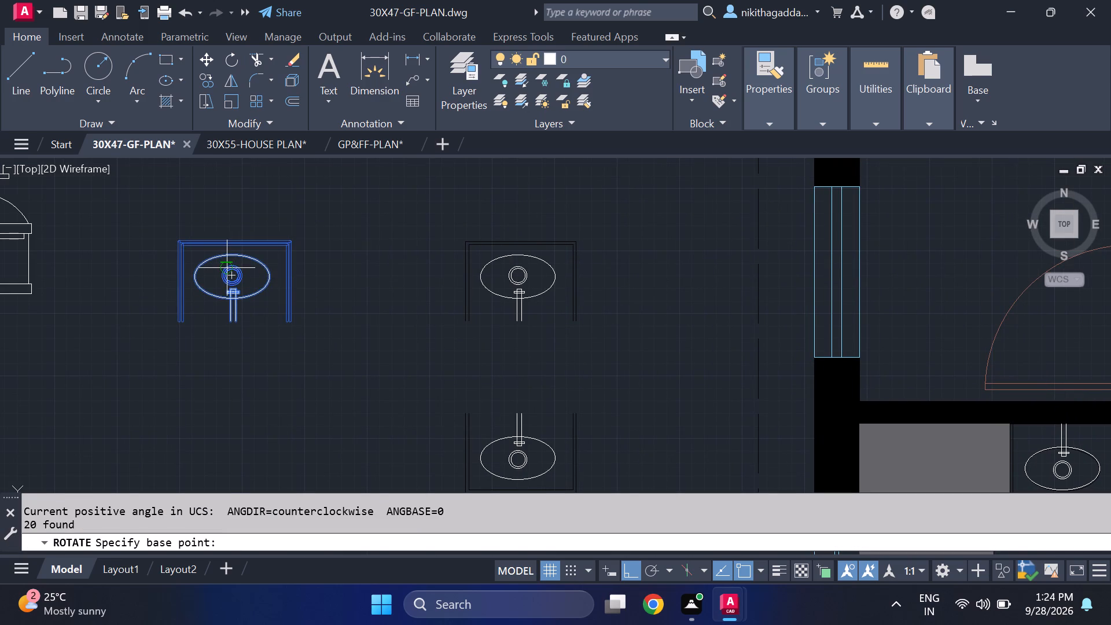
left_click(233, 278)
left_click(236, 432)
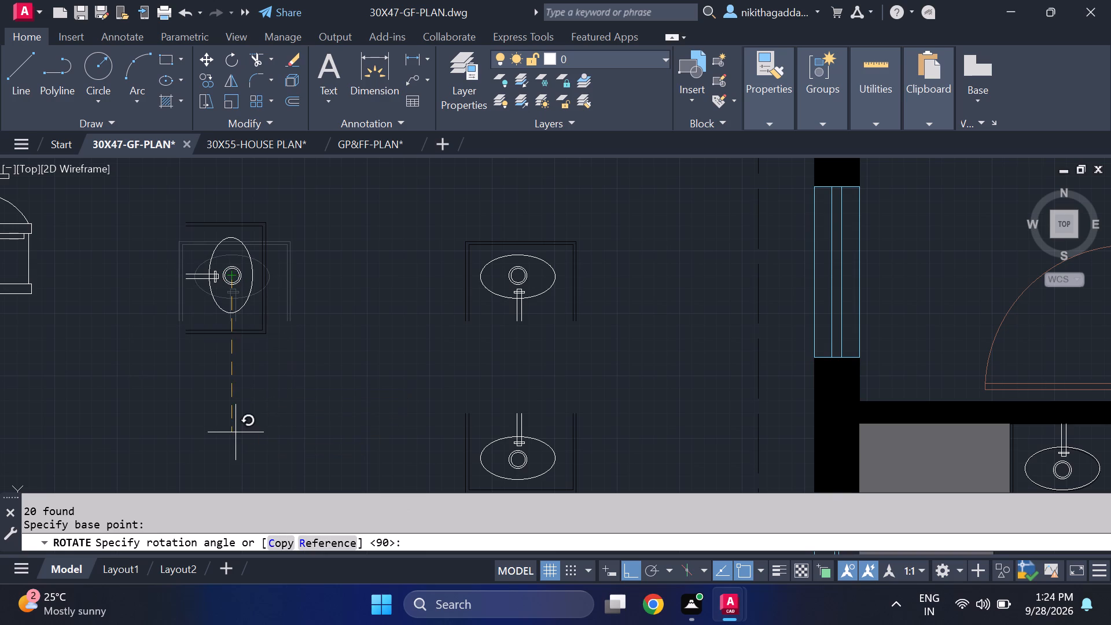
Move the rotated washbasin into the small room between the two northern bedrooms, against the west wall near its southwest corner.
scroll(296, 310, "down", 4)
scroll(300, 318, "up", 2)
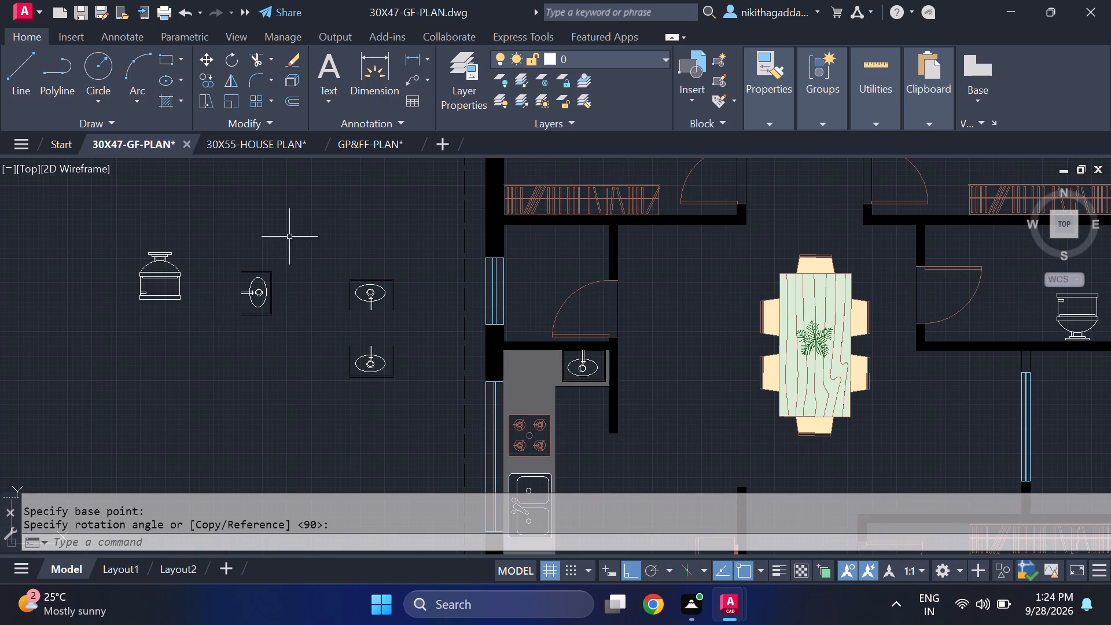
left_click_drag(288, 234, 284, 252)
left_click(214, 366)
key("m")
key("Return")
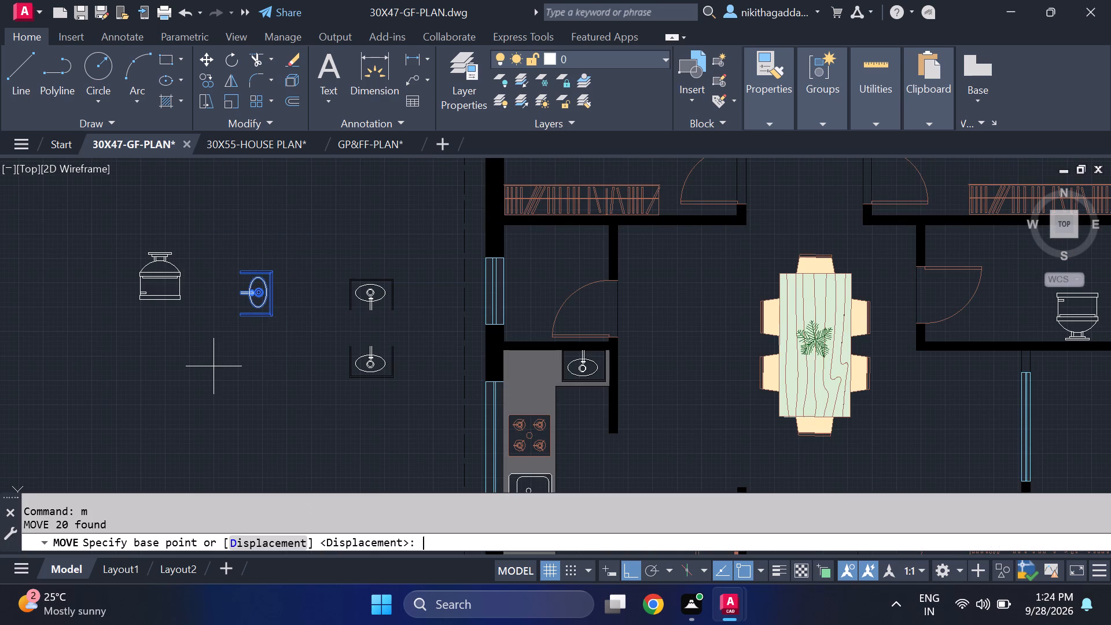
scroll(231, 306, "up", 3)
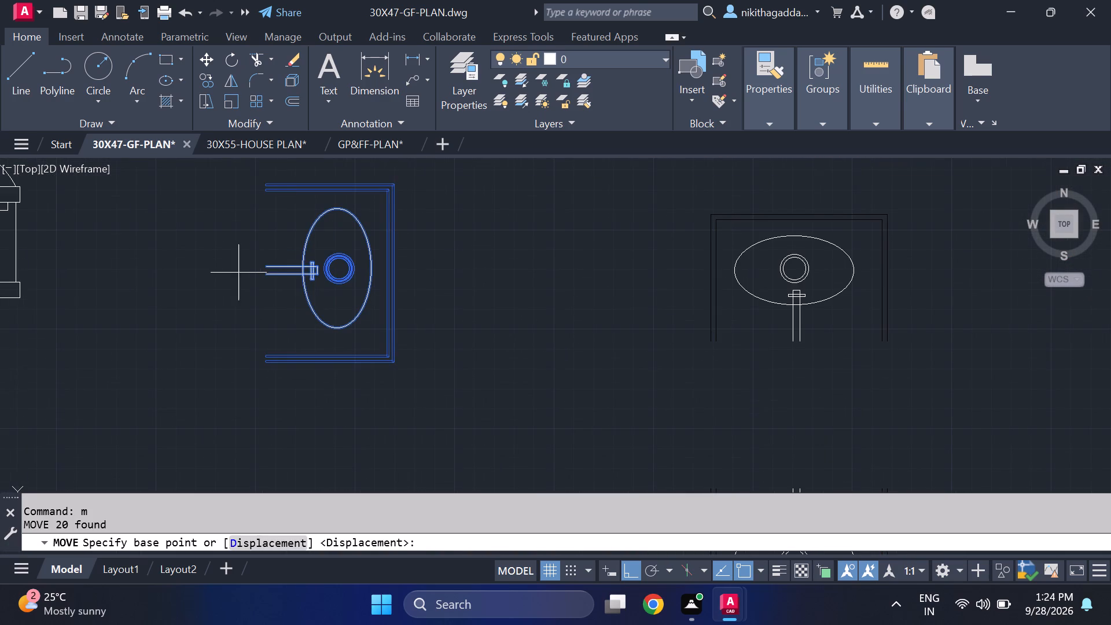
left_click(340, 267)
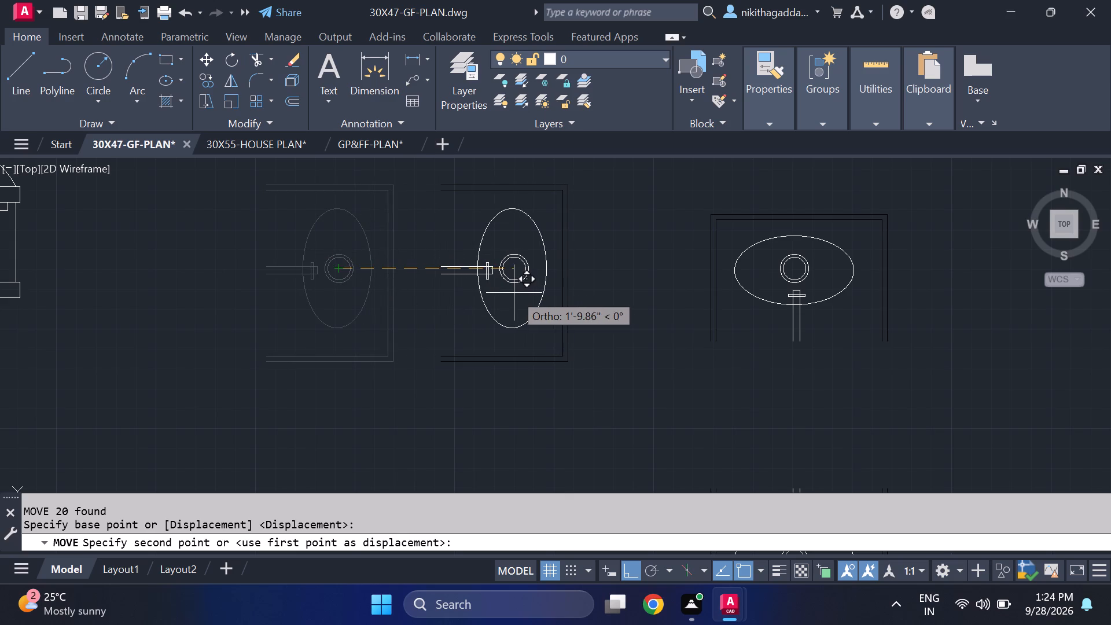
key("F8")
scroll(517, 292, "down", 3)
middle_click_drag(619, 324, 616, 323)
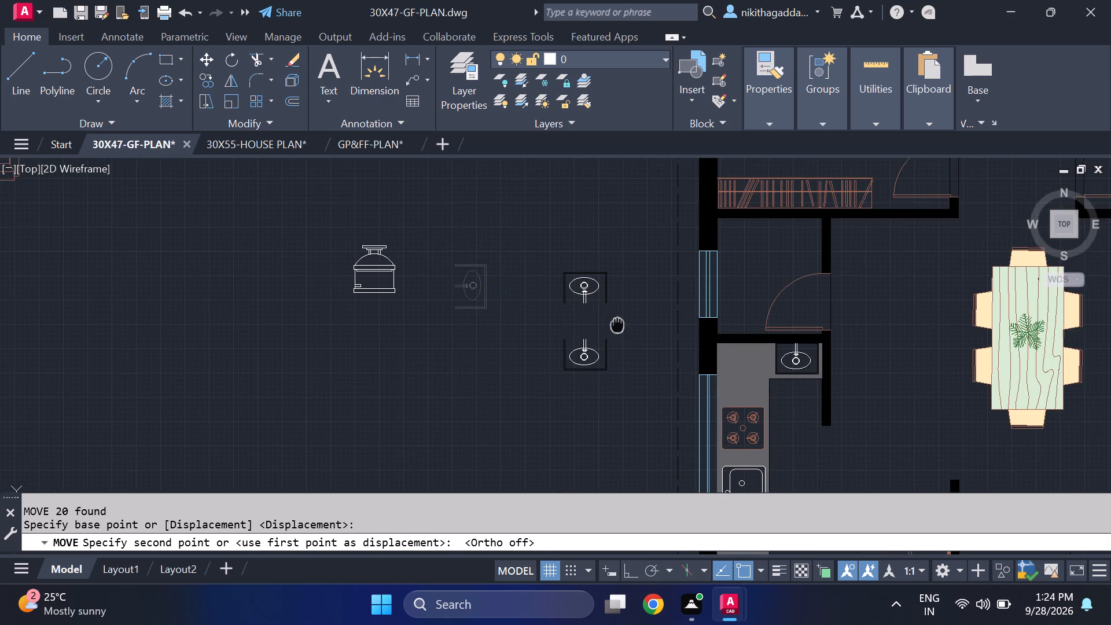
middle_click_drag(616, 323, 0, 342)
scroll(347, 287, "down", 2)
middle_click_drag(413, 214, 415, 323)
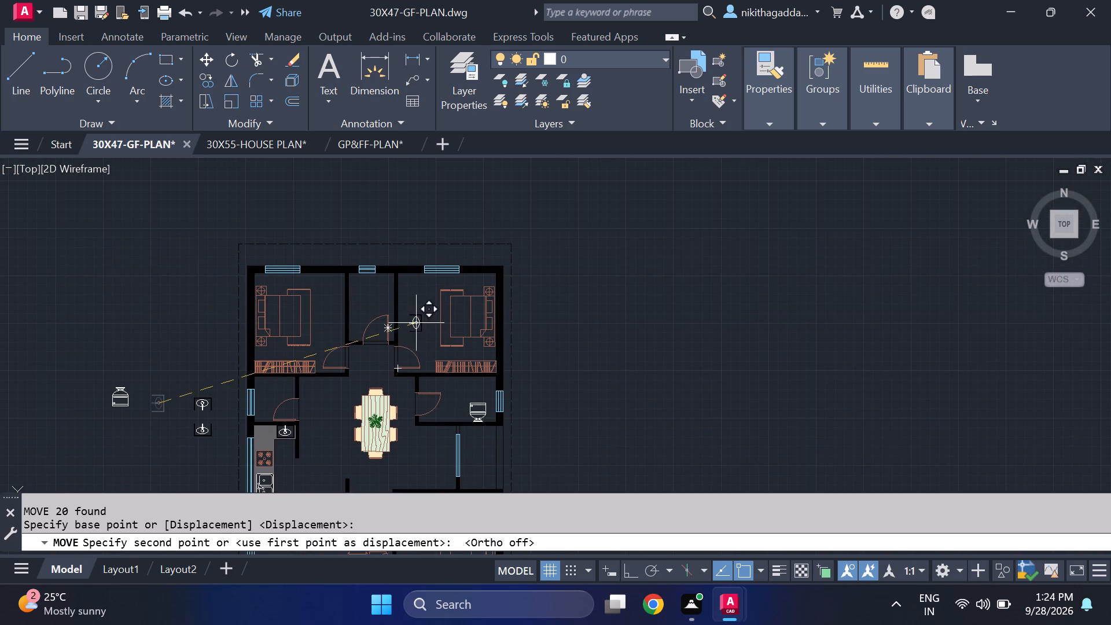
scroll(369, 314, "up", 3)
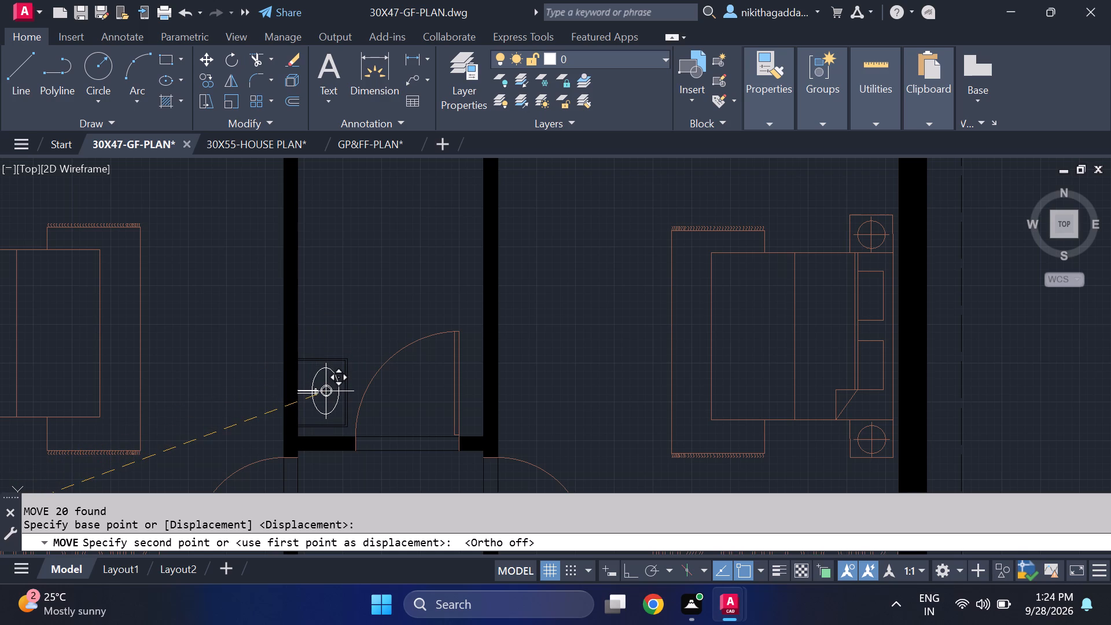
scroll(326, 391, "up", 1)
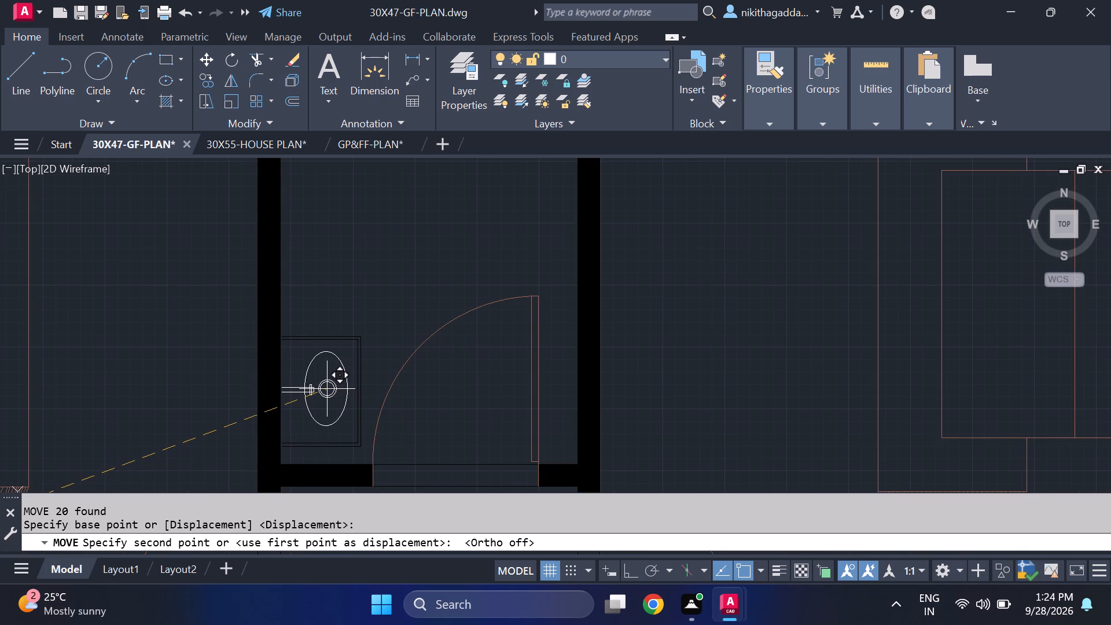
left_click(327, 389)
Scale the toilet block west of the plan up slightly about its centre, setting the size freehand.
scroll(400, 302, "down", 4)
middle_click_drag(270, 405, 332, 298)
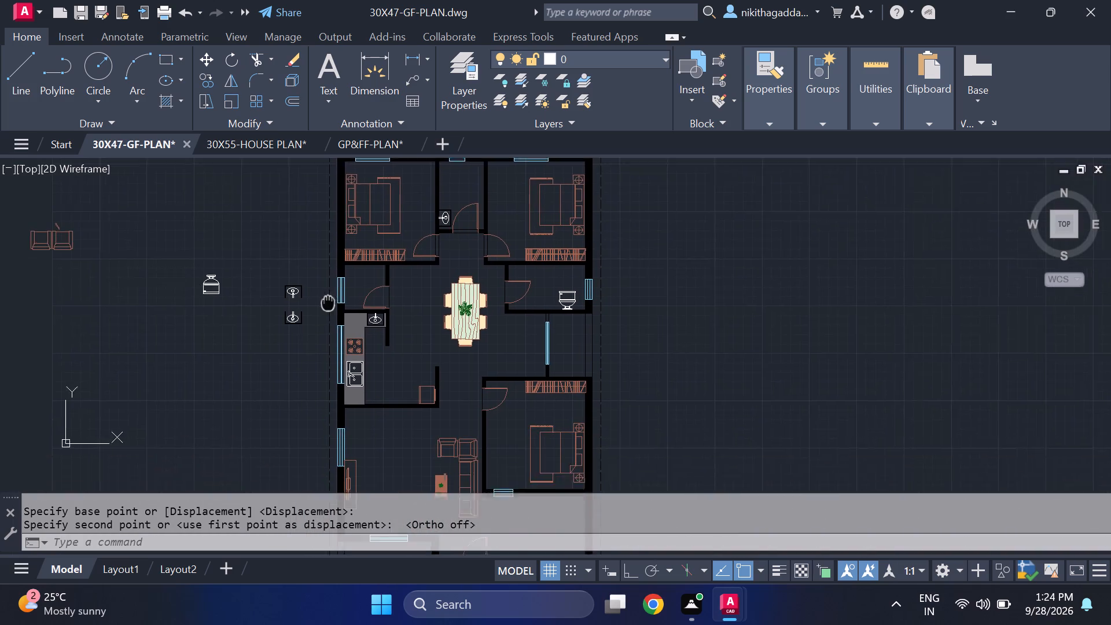
middle_click_drag(332, 298, 363, 264)
scroll(268, 224, "up", 1)
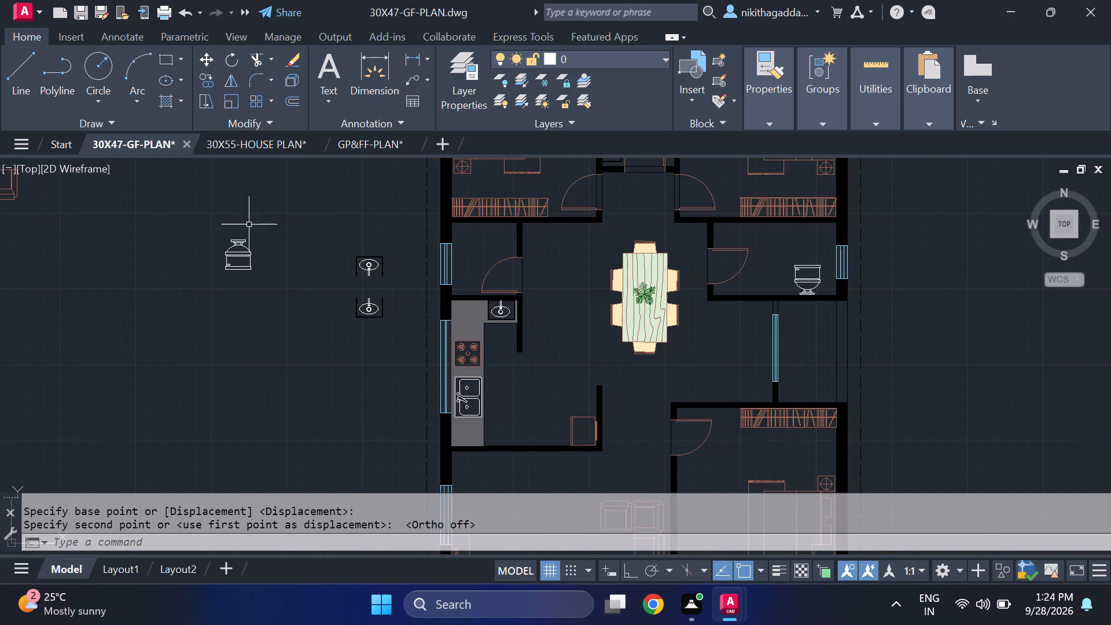
scroll(247, 228, "up", 2)
left_click_drag(271, 241, 246, 267)
left_click(71, 443)
type("scale")
key("Return")
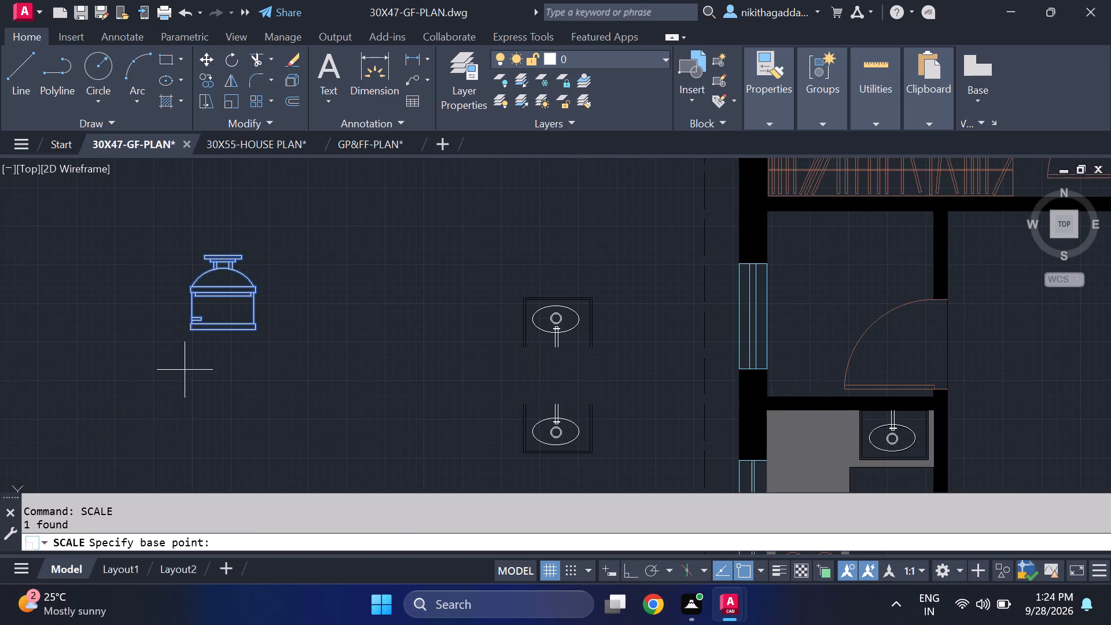
left_click(225, 304)
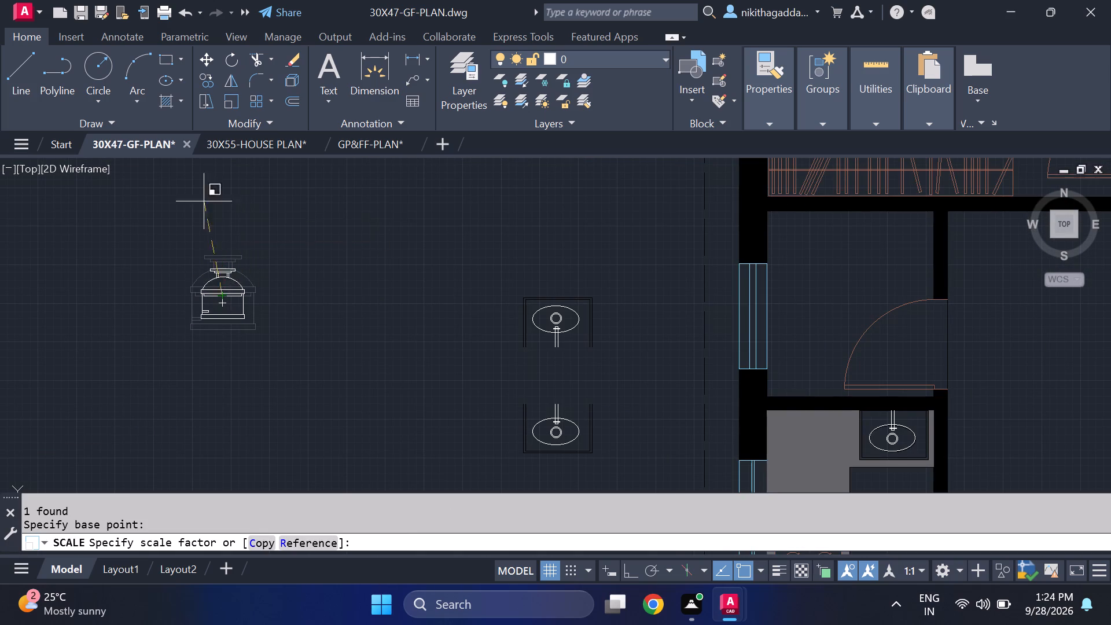
middle_click_drag(222, 203, 231, 246)
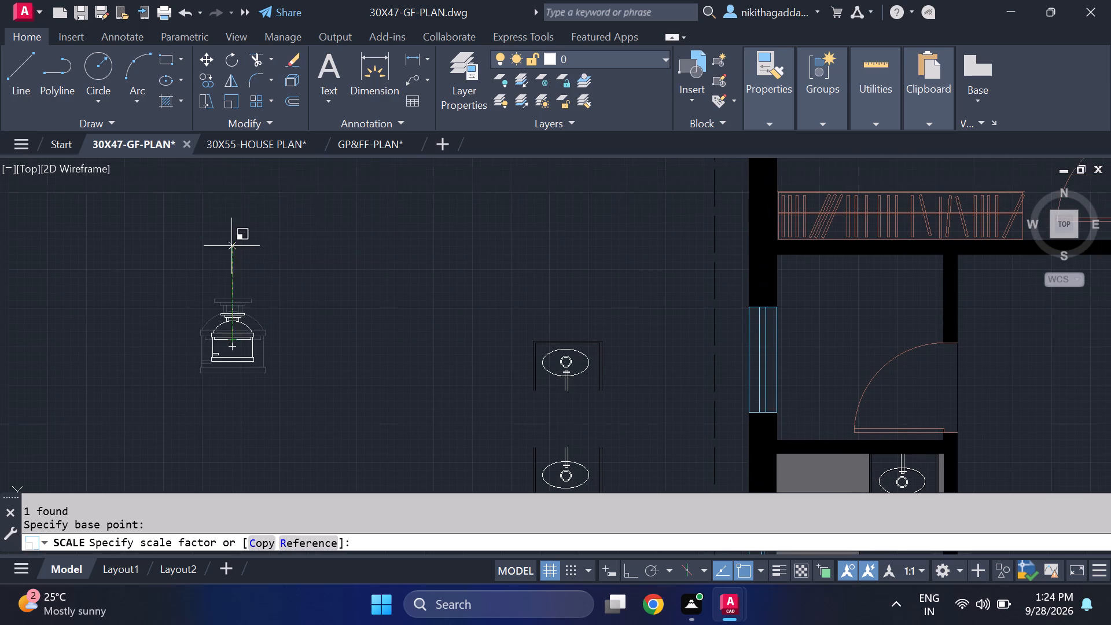
left_click(233, 171)
Move the scaled toilet into the small bathroom between the two northern bedrooms, with its back against the north wall below the window.
left_click_drag(275, 217, 270, 233)
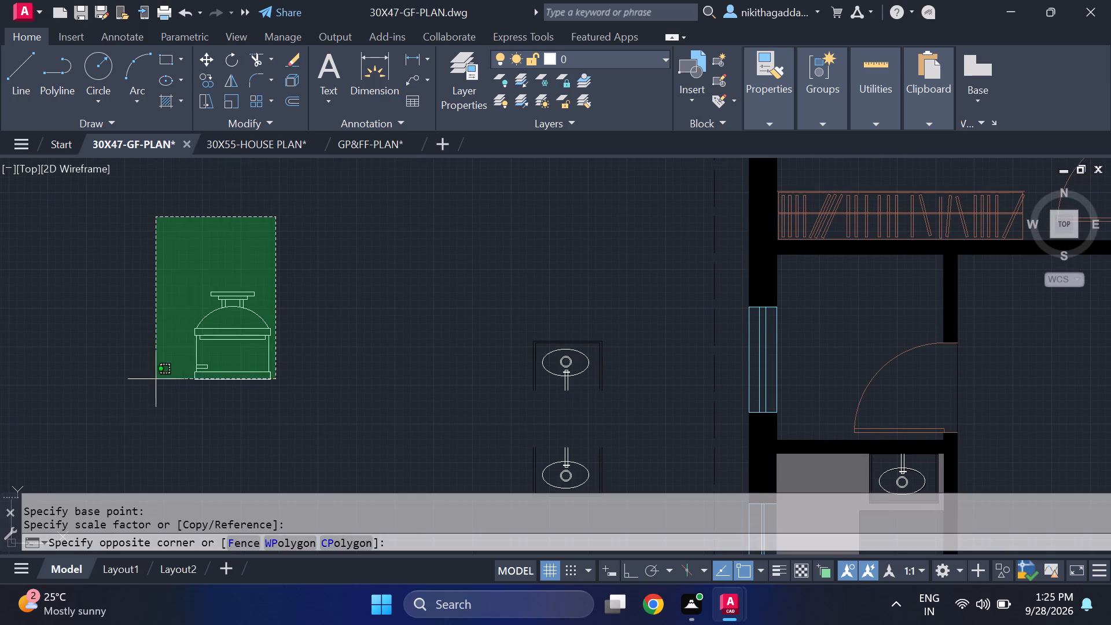
left_click(112, 427)
key("m")
key("Return")
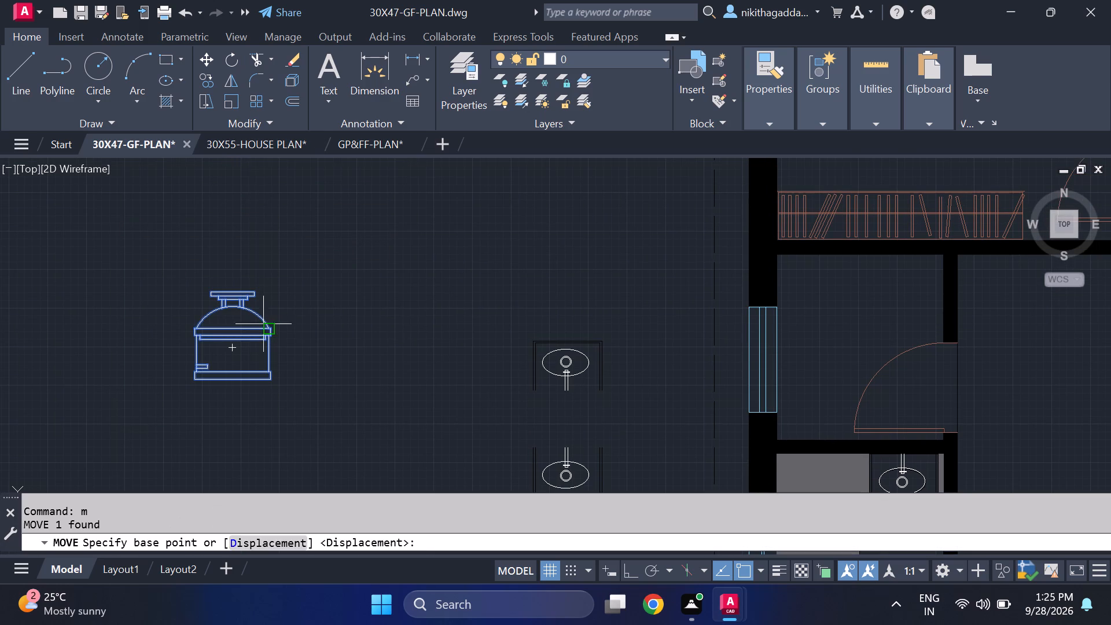
left_click(227, 345)
scroll(480, 242, "down", 2)
middle_click_drag(470, 267, 240, 457)
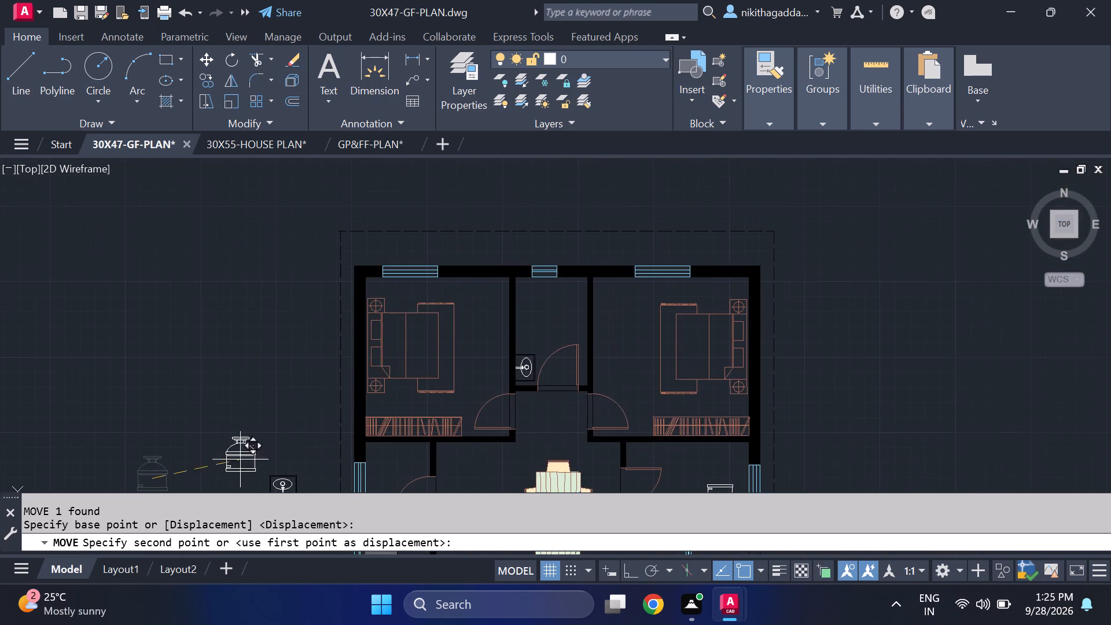
scroll(550, 305, "up", 2)
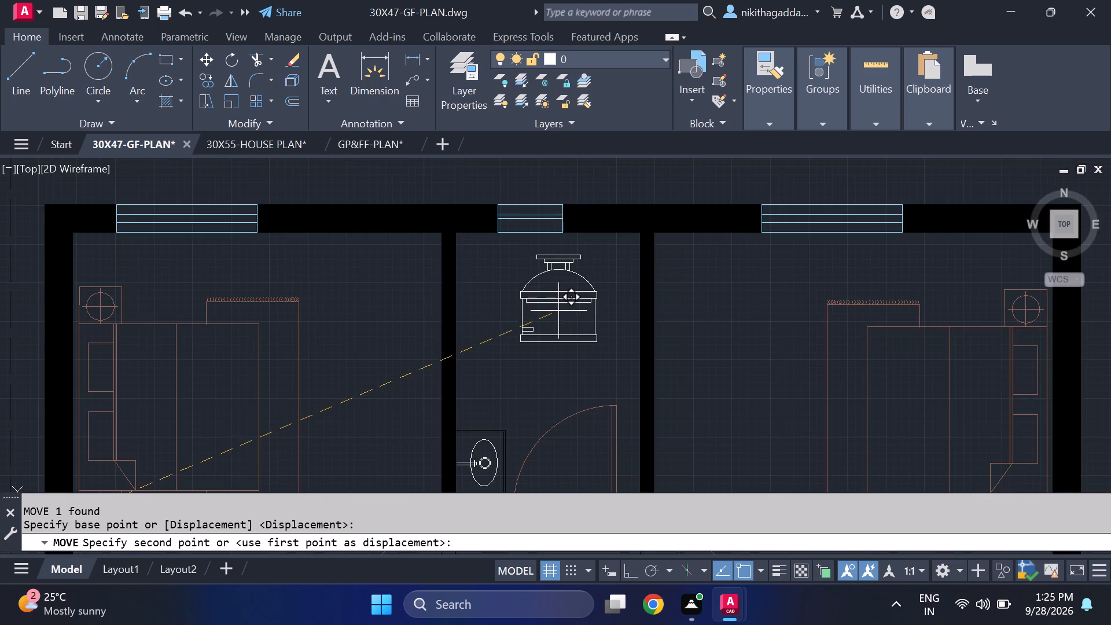
scroll(558, 311, "up", 2)
middle_click_drag(560, 303, 560, 425)
middle_click(560, 425)
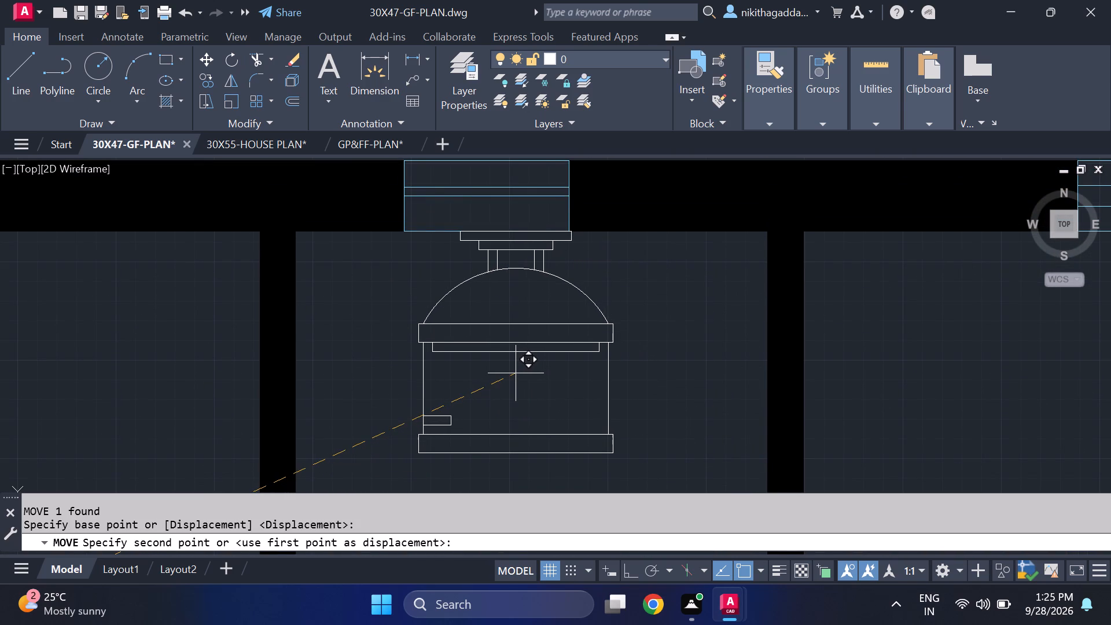
left_click(516, 373)
Scale the toilet between the two northern bedrooms down slightly about a point near its centre, setting the size freehand.
scroll(595, 368, "down", 4)
middle_click_drag(630, 395, 617, 383)
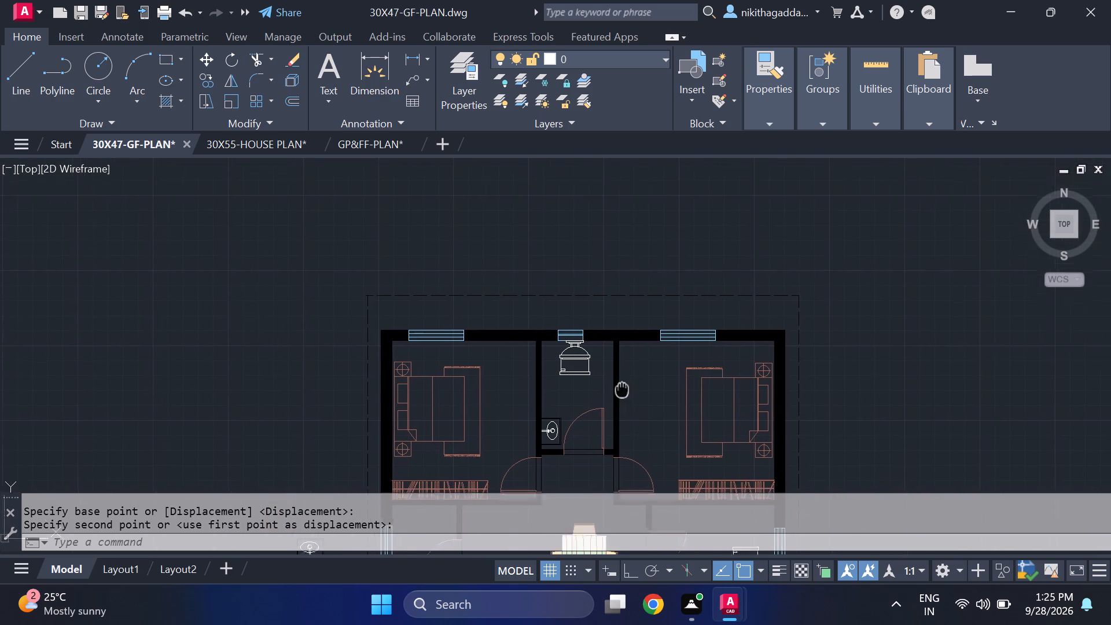
middle_click_drag(617, 383, 609, 377)
scroll(557, 341, "up", 2)
scroll(619, 341, "down", 2)
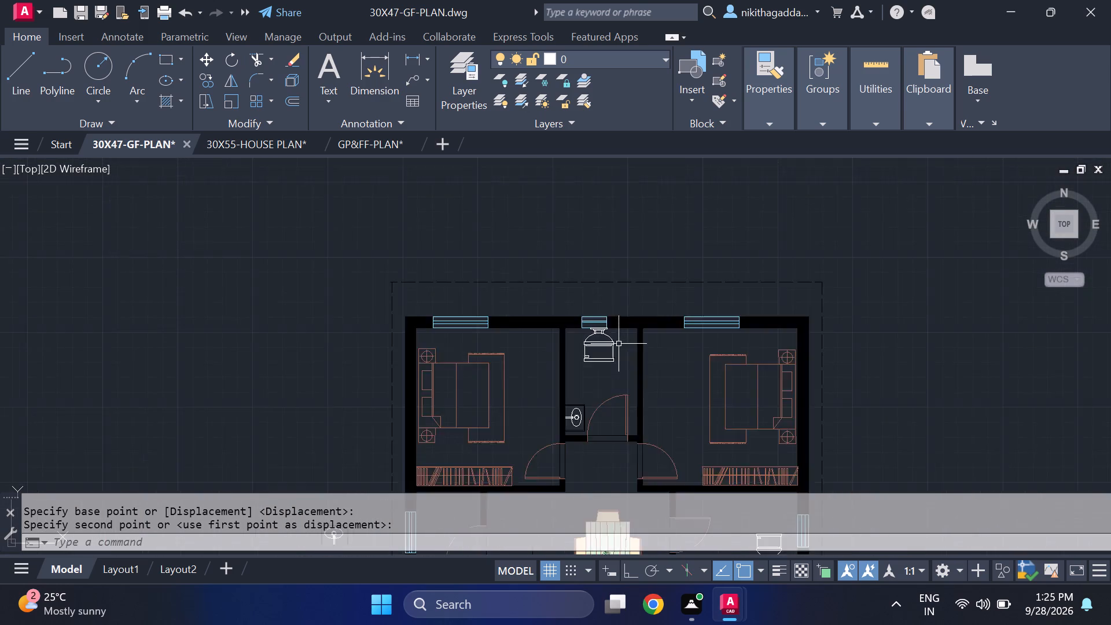
scroll(619, 347, "down", 1)
middle_click_drag(667, 413, 593, 290)
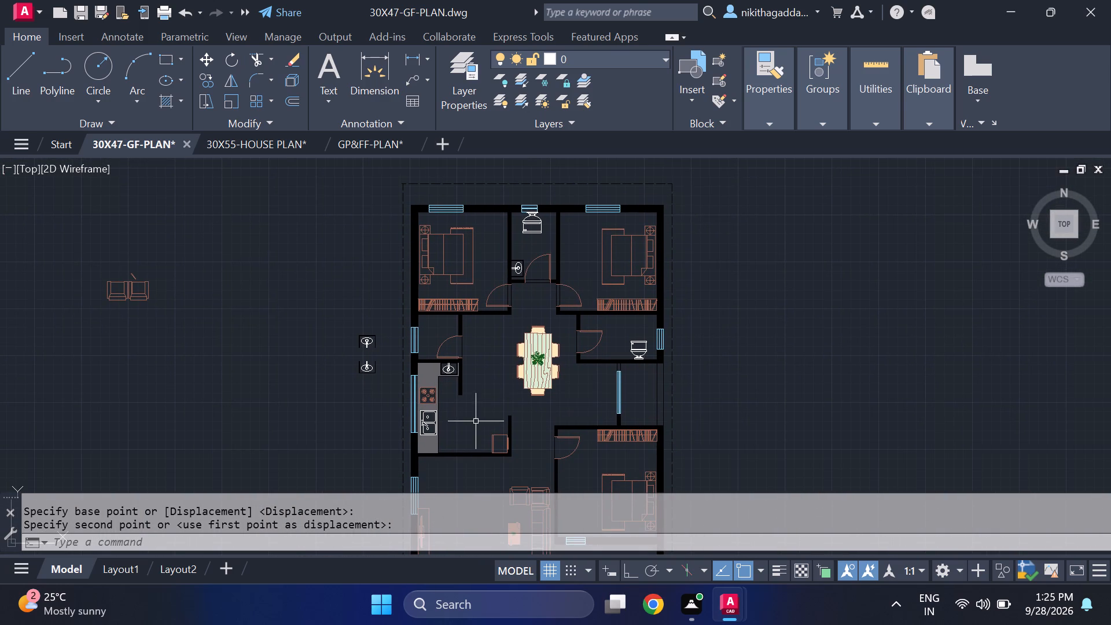
middle_click_drag(519, 385, 512, 367)
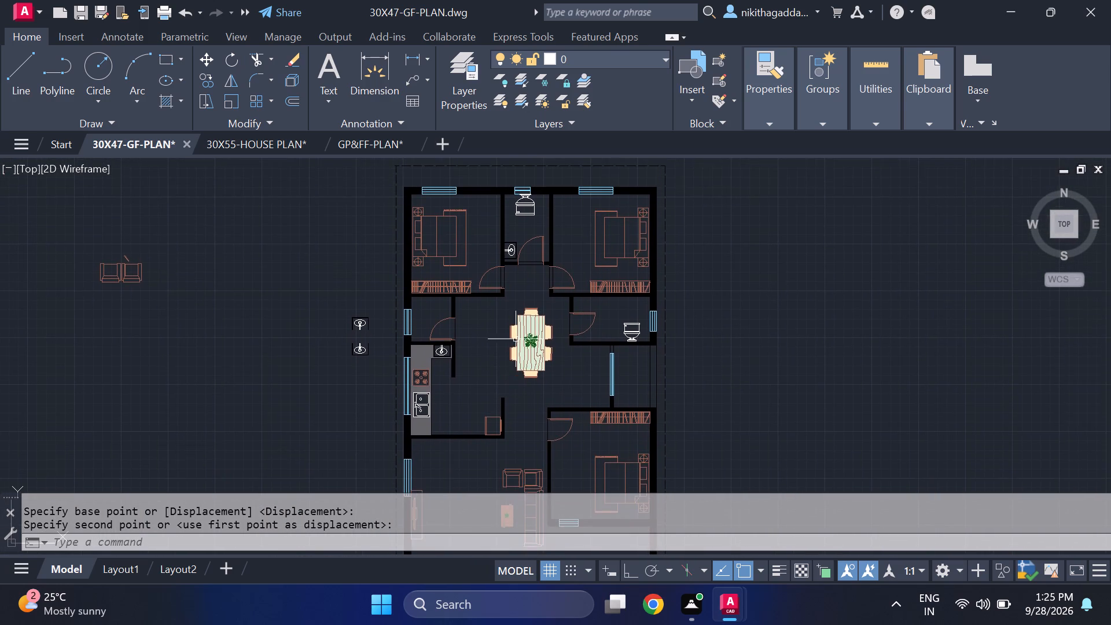
middle_click_drag(520, 336, 517, 392)
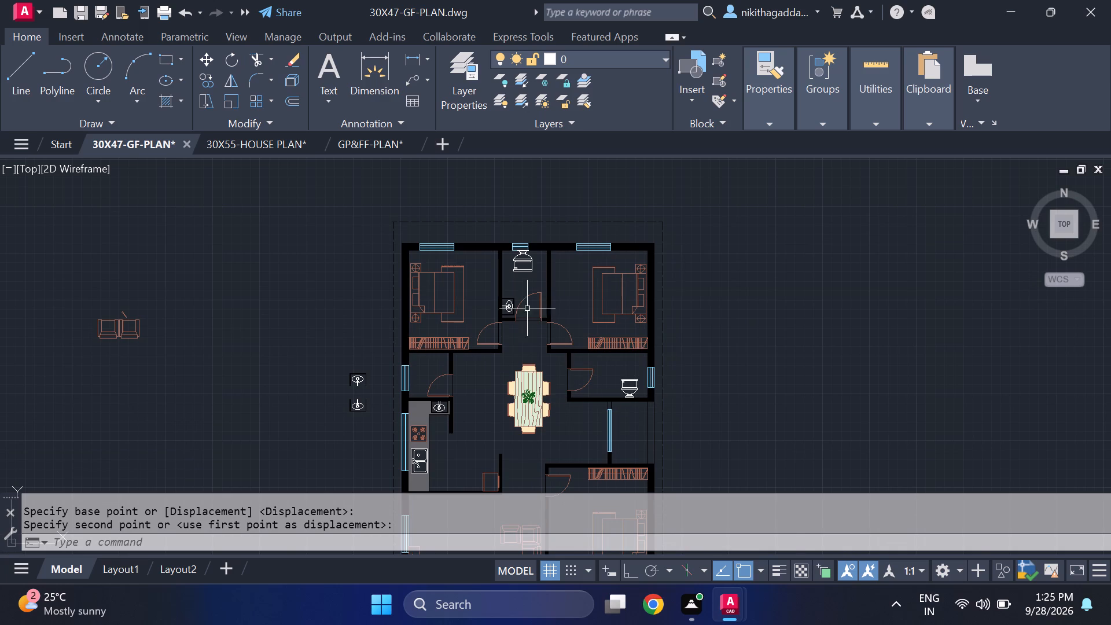
scroll(534, 284, "up", 2)
middle_click_drag(533, 243, 535, 297)
left_click(541, 271)
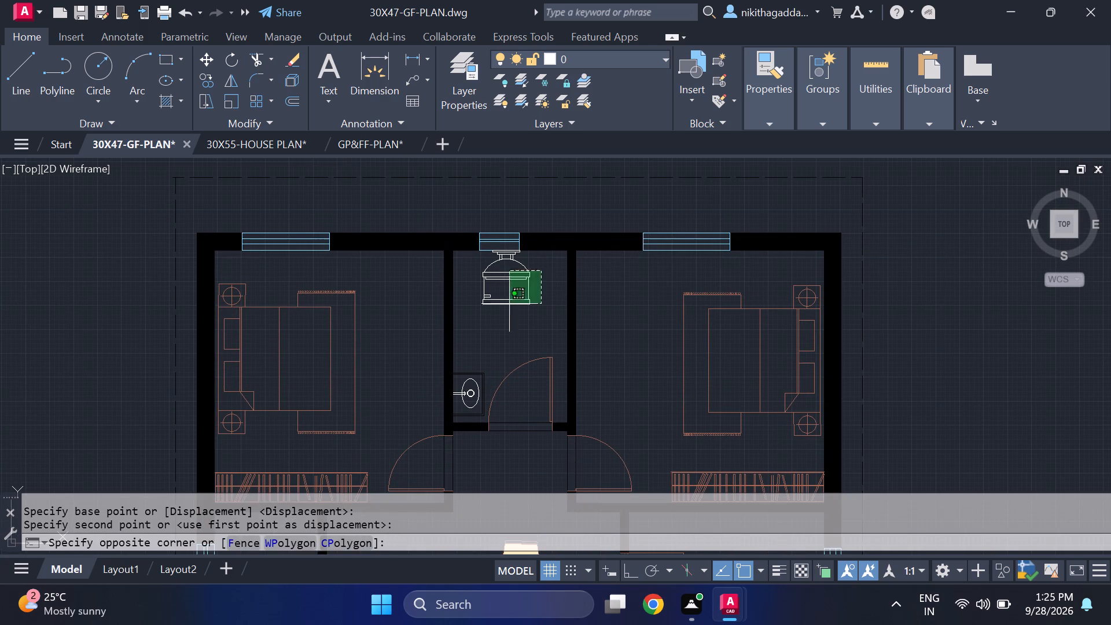
left_click(509, 304)
type("scale")
key("Return")
scroll(511, 262, "up", 2)
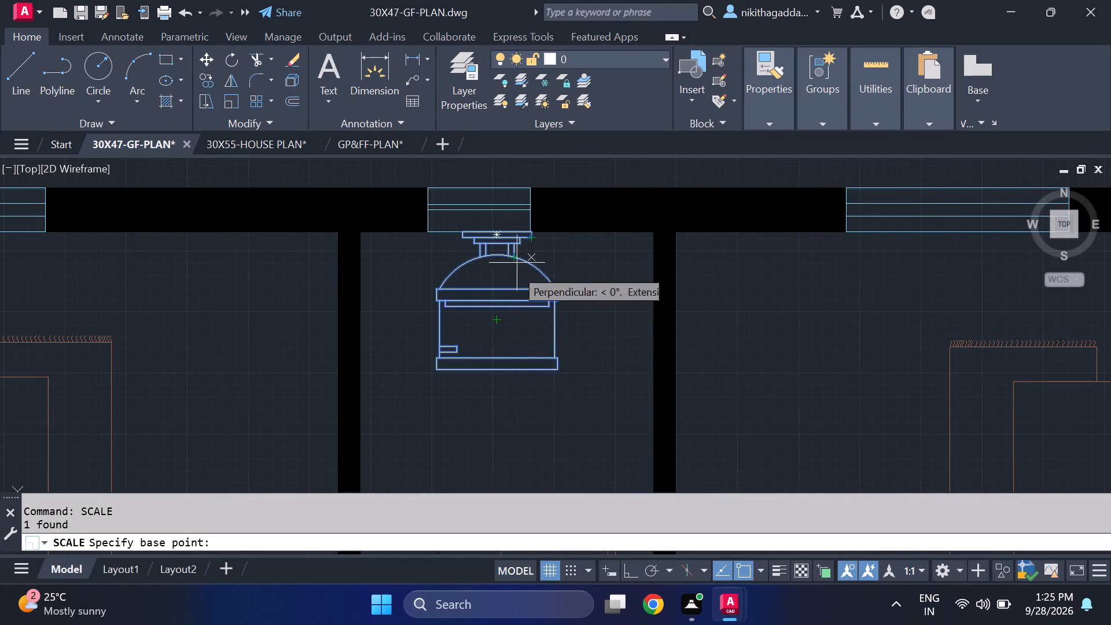
left_click(497, 313)
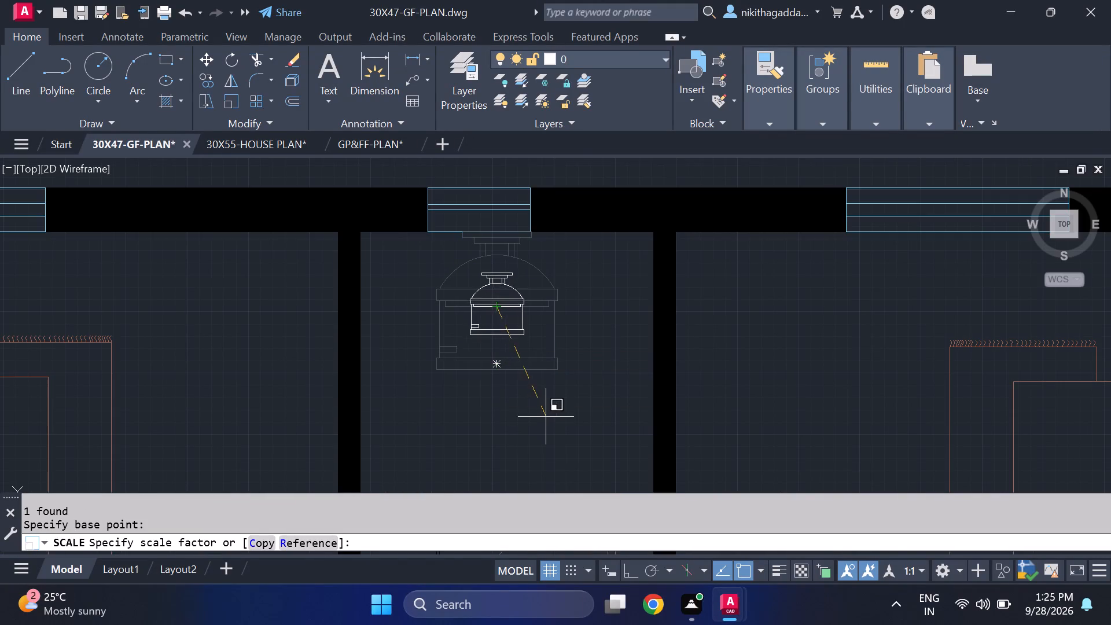
scroll(547, 413, "down", 2)
middle_click_drag(547, 413, 524, 344)
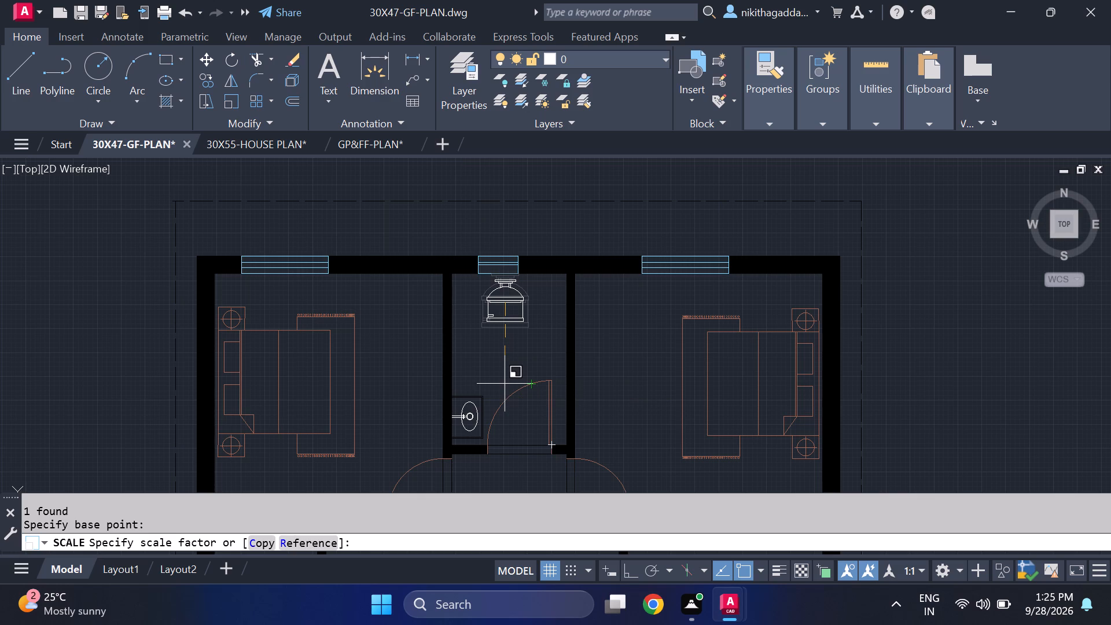
left_click(504, 385)
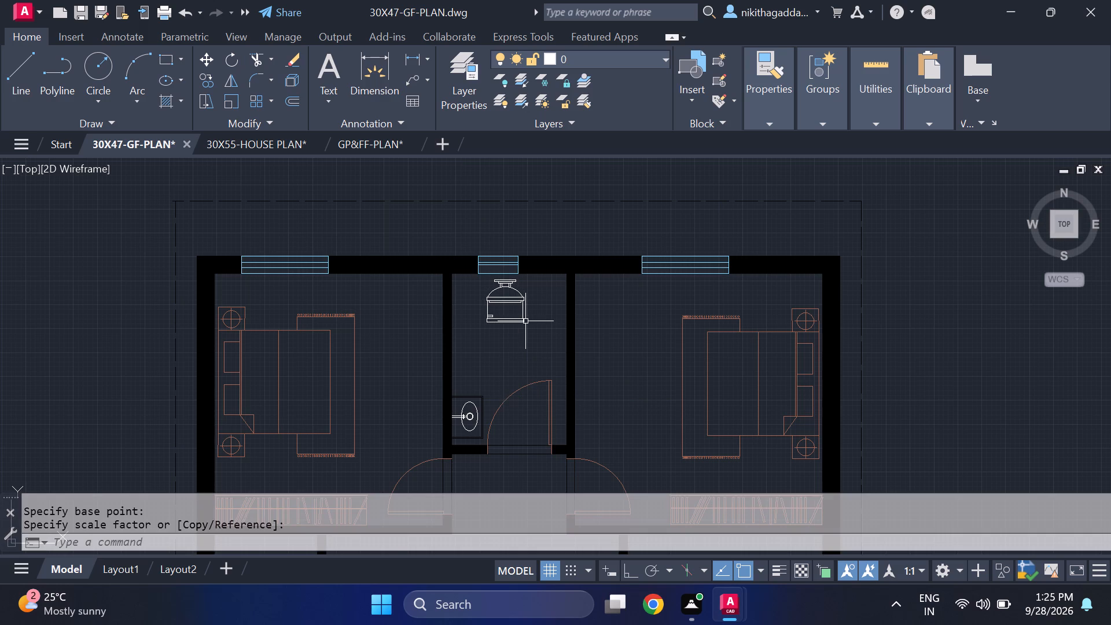
Move the northern washbasin west of the plan into the eastern bathroom, against the south wall between the door and the toilet.
scroll(572, 262, "down", 2)
middle_click_drag(600, 375, 599, 346)
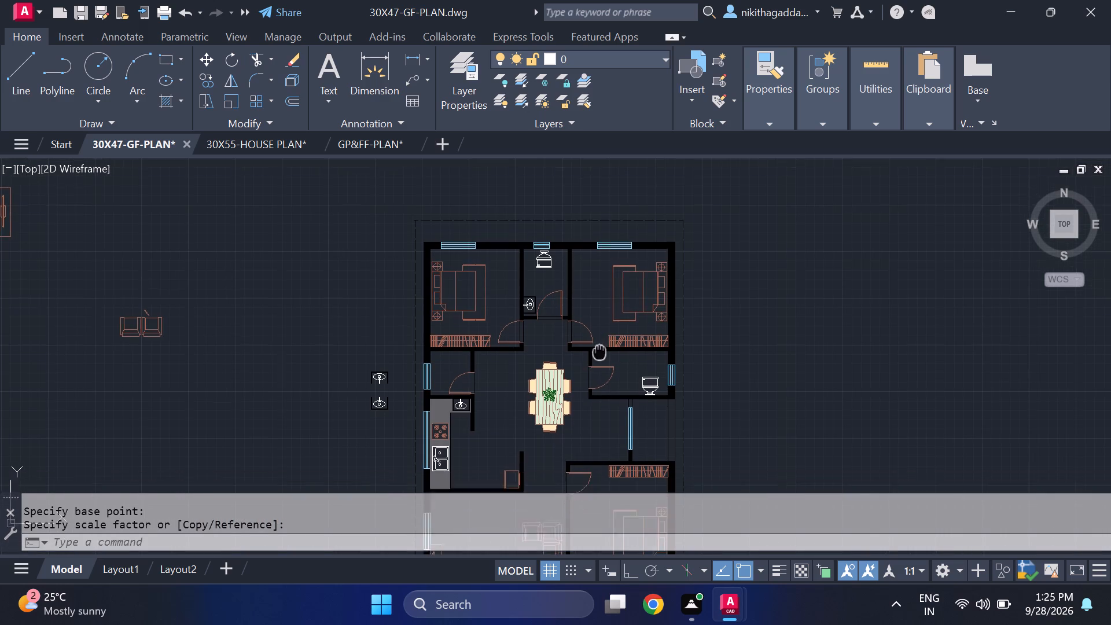
middle_click_drag(599, 346, 632, 307)
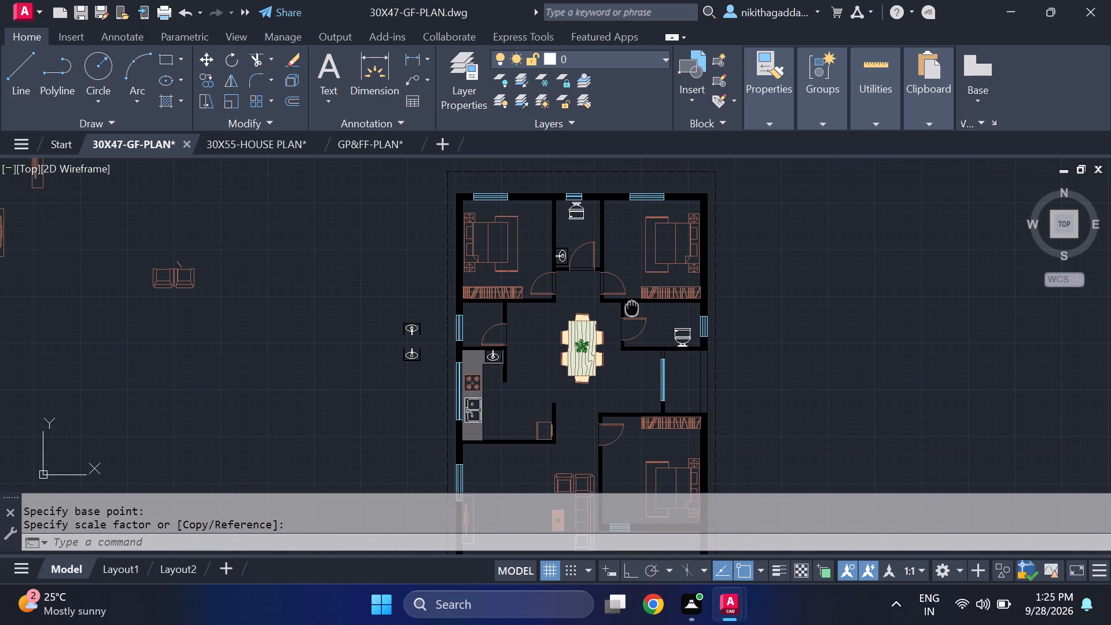
middle_click_drag(632, 307, 620, 333)
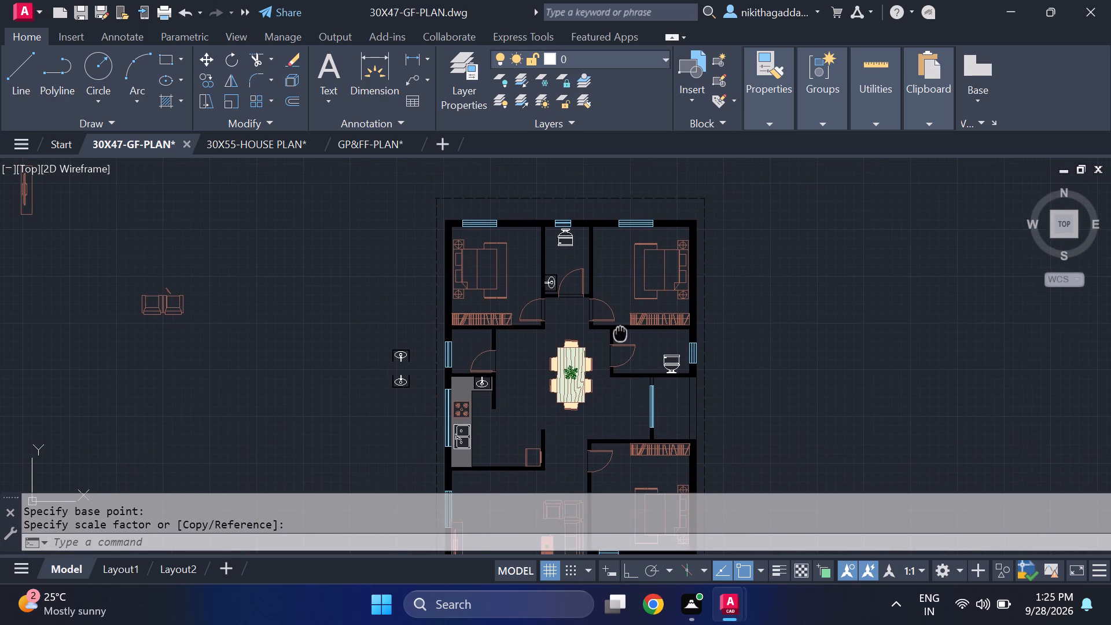
middle_click_drag(620, 333, 612, 317)
scroll(413, 341, "up", 2)
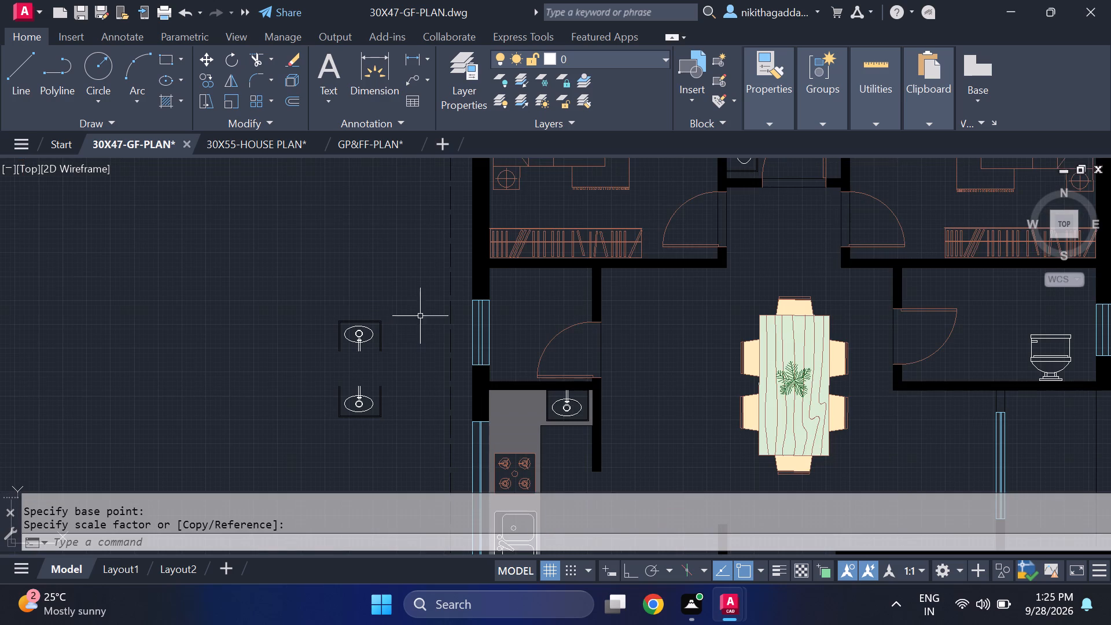
left_click_drag(410, 307, 400, 315)
left_click(253, 363)
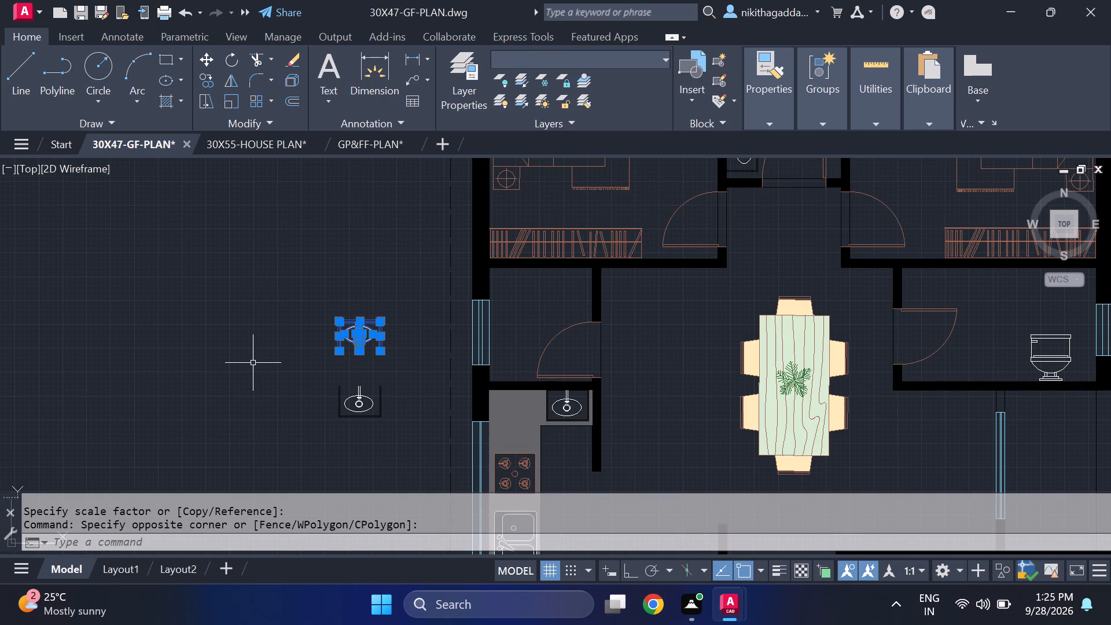
key("m")
key("Return")
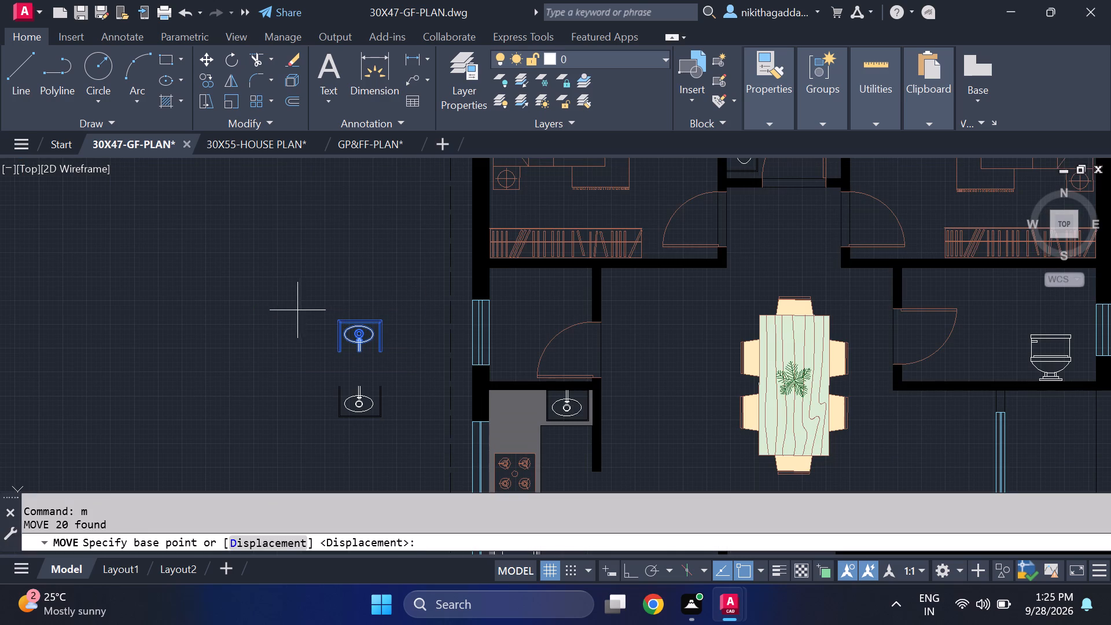
left_click(333, 354)
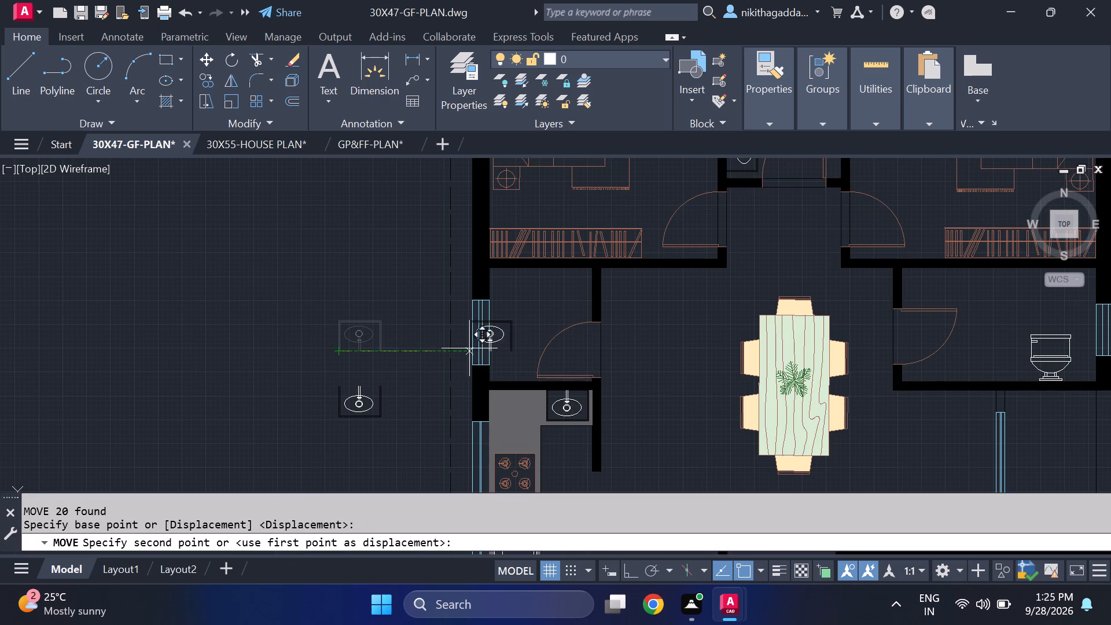
scroll(664, 361, "down", 2)
scroll(751, 378, "down", 1)
scroll(763, 369, "up", 4)
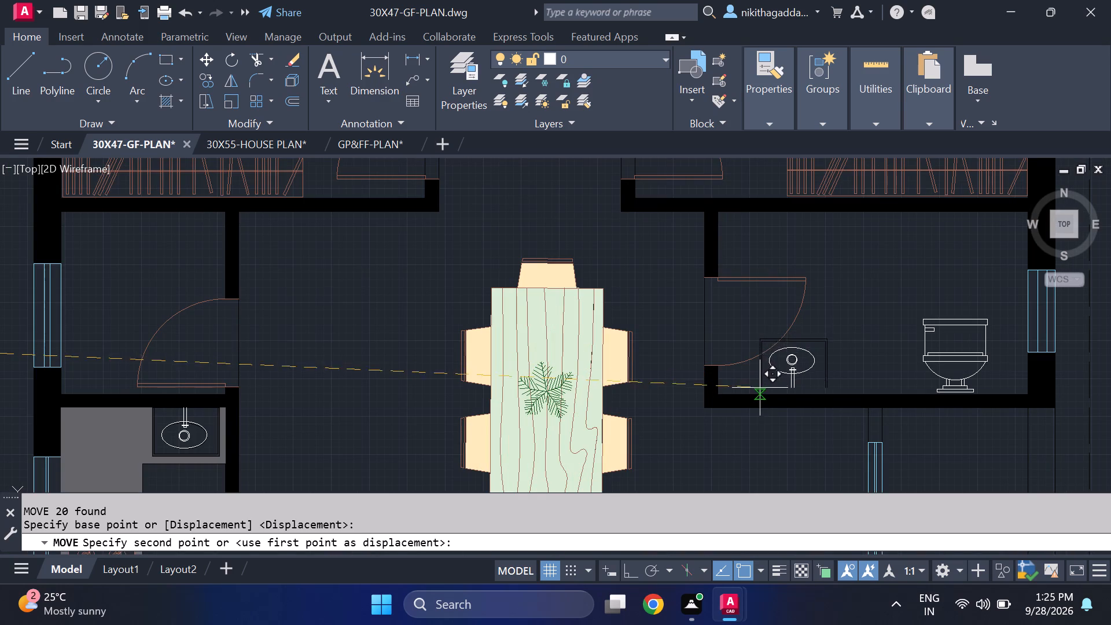
scroll(779, 398, "up", 2)
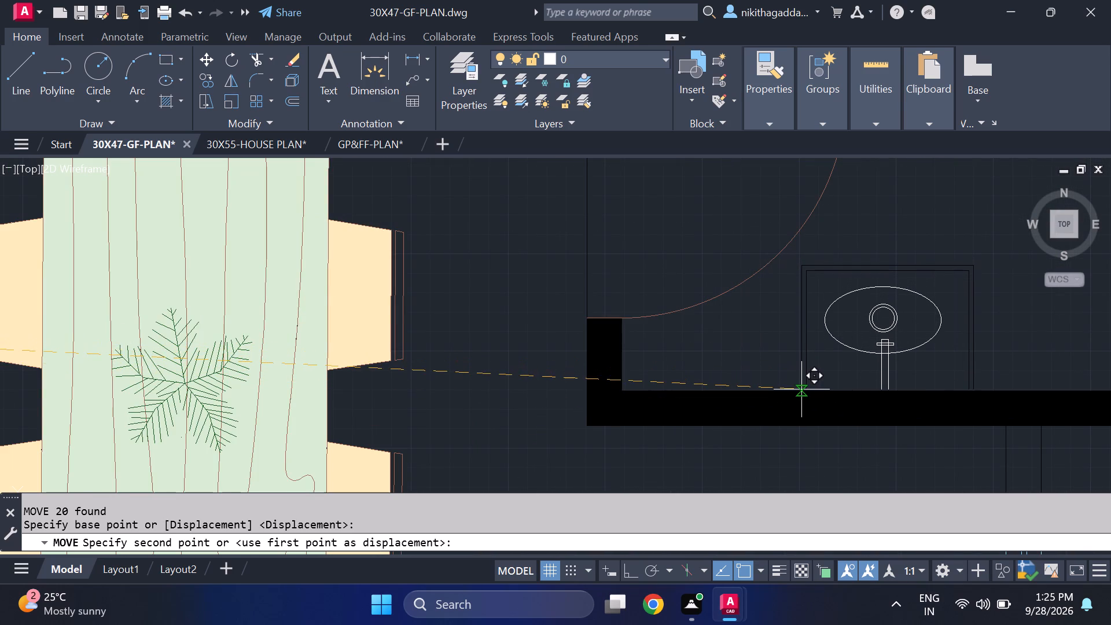
left_click(801, 389)
Delete the leftover washbasin west of the plan.
scroll(741, 336, "down", 4)
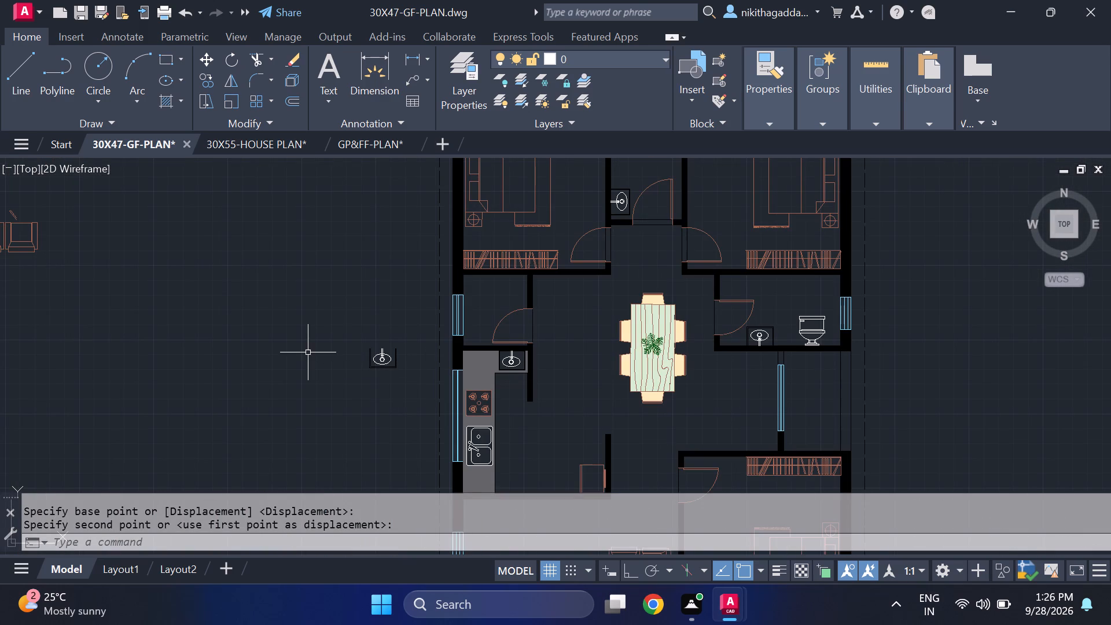
left_click(419, 321)
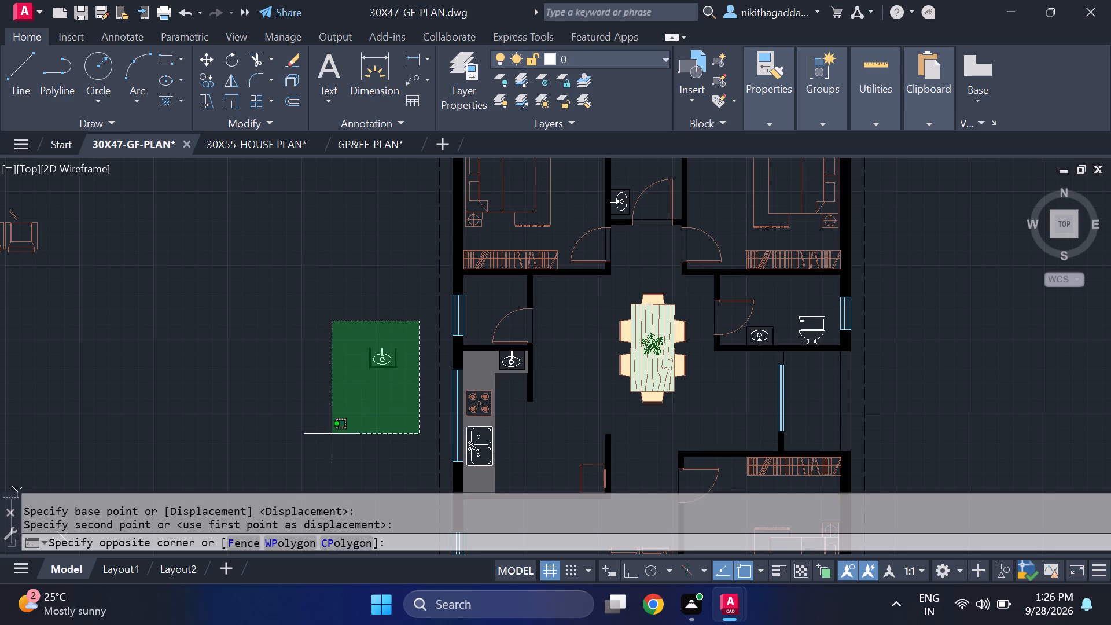
left_click_drag(332, 434, 324, 435)
key("Delete")
Inspect the washbasin placed in the eastern bathroom up close and review the furnished plan.
scroll(409, 343, "down", 3)
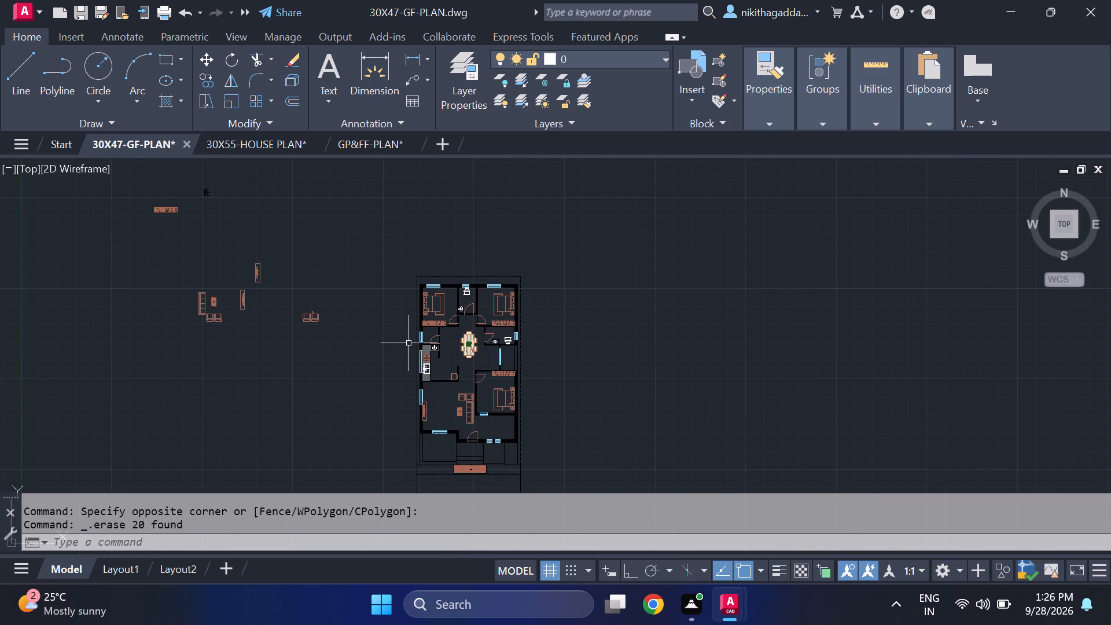
scroll(401, 353, "up", 2)
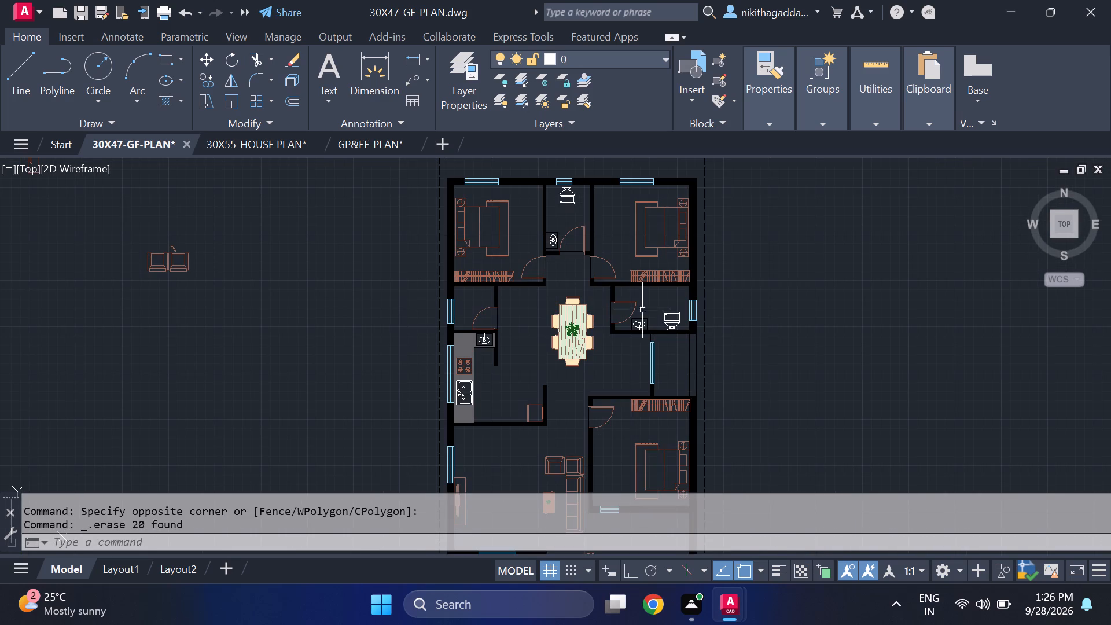
scroll(693, 308, "up", 3)
scroll(481, 369, "up", 3)
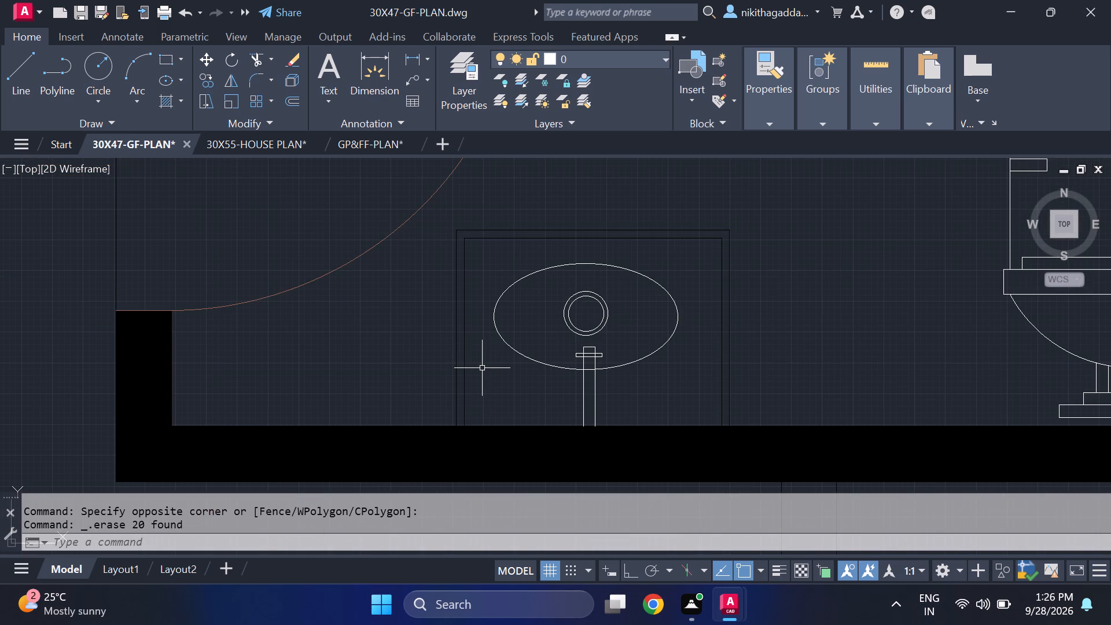
scroll(737, 308, "up", 3)
scroll(703, 356, "down", 2)
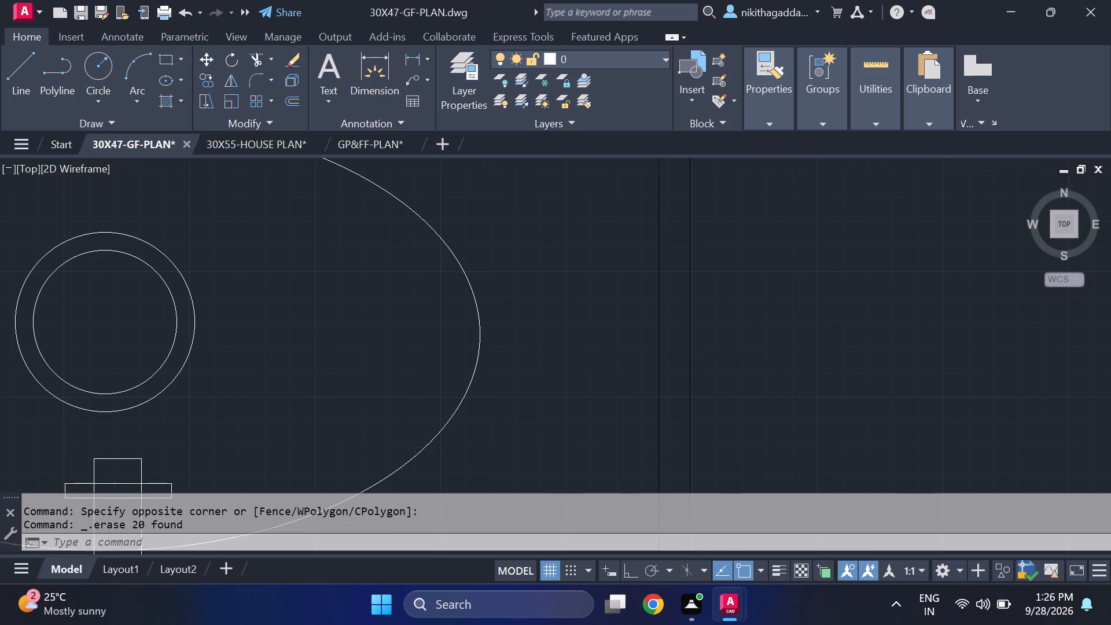
scroll(703, 356, "down", 4)
scroll(521, 380, "down", 2)
scroll(396, 415, "down", 1)
middle_click_drag(377, 451, 415, 366)
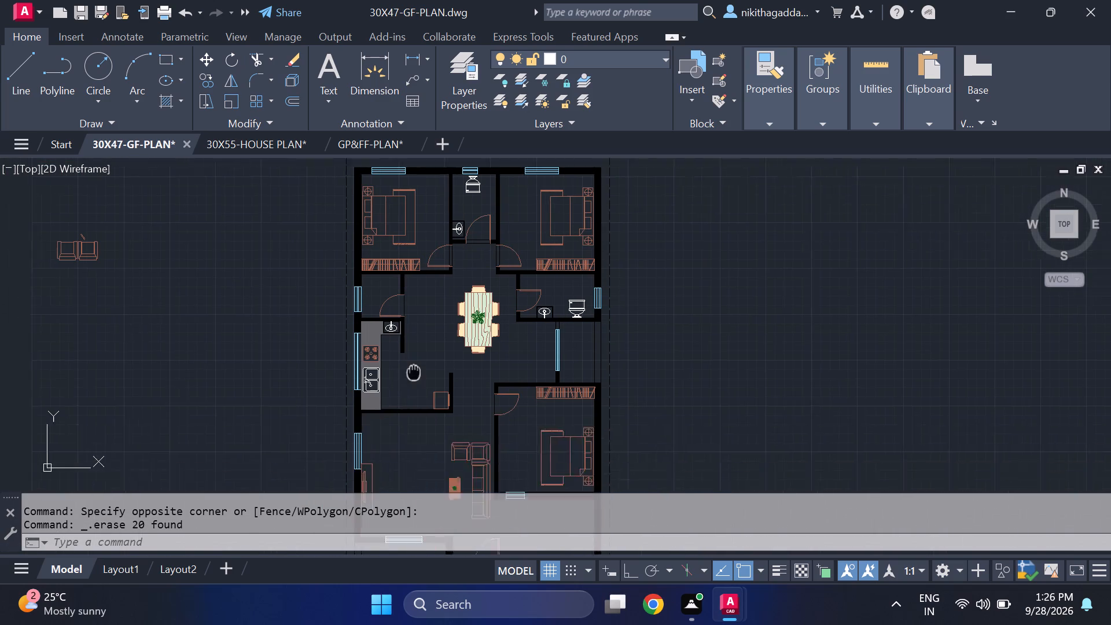
middle_click_drag(415, 366, 431, 326)
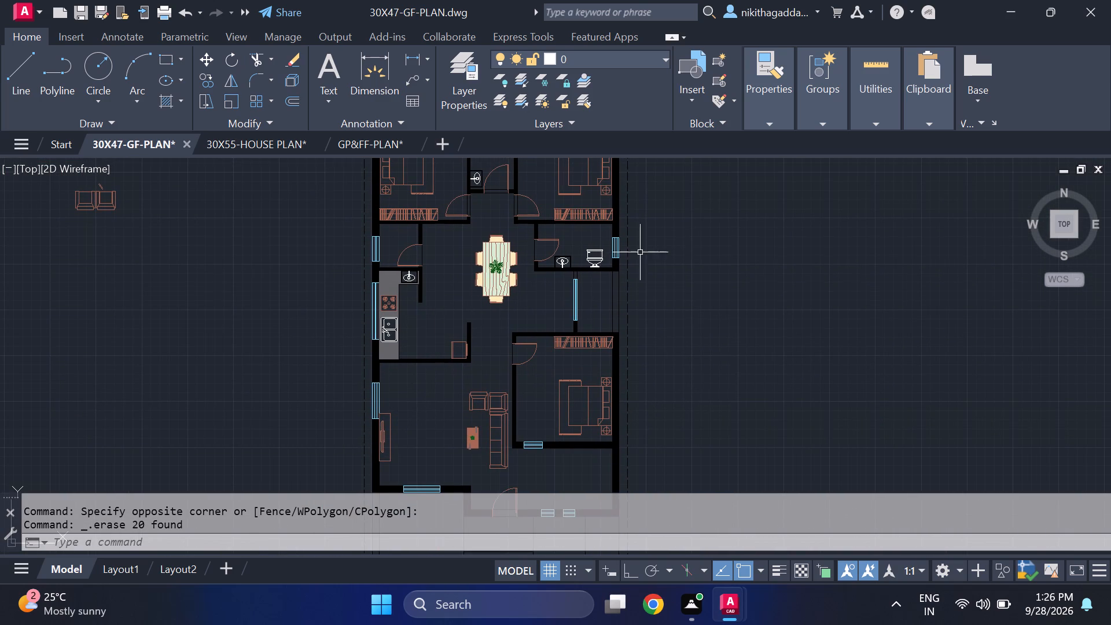
On the walls layer, draw two crossing diagonals in ACAD_ISO02W100 linetype across the open space south of the eastern bathroom.
scroll(609, 288, "up", 2)
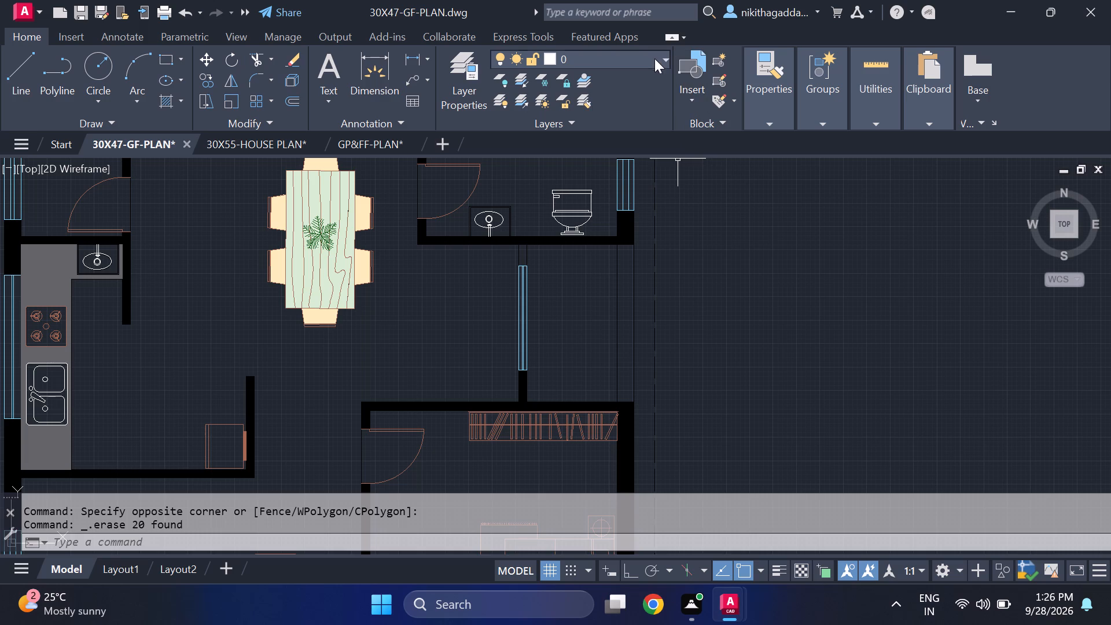
left_click(654, 57)
left_click(597, 205)
key("l")
key("Return")
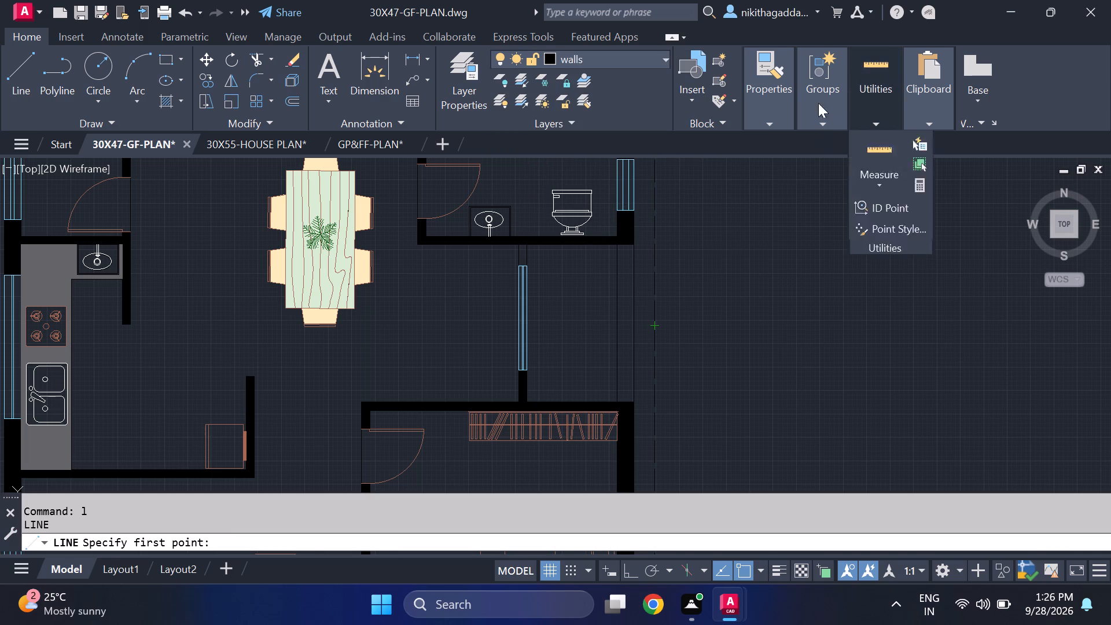
left_click(776, 119)
left_click(932, 186)
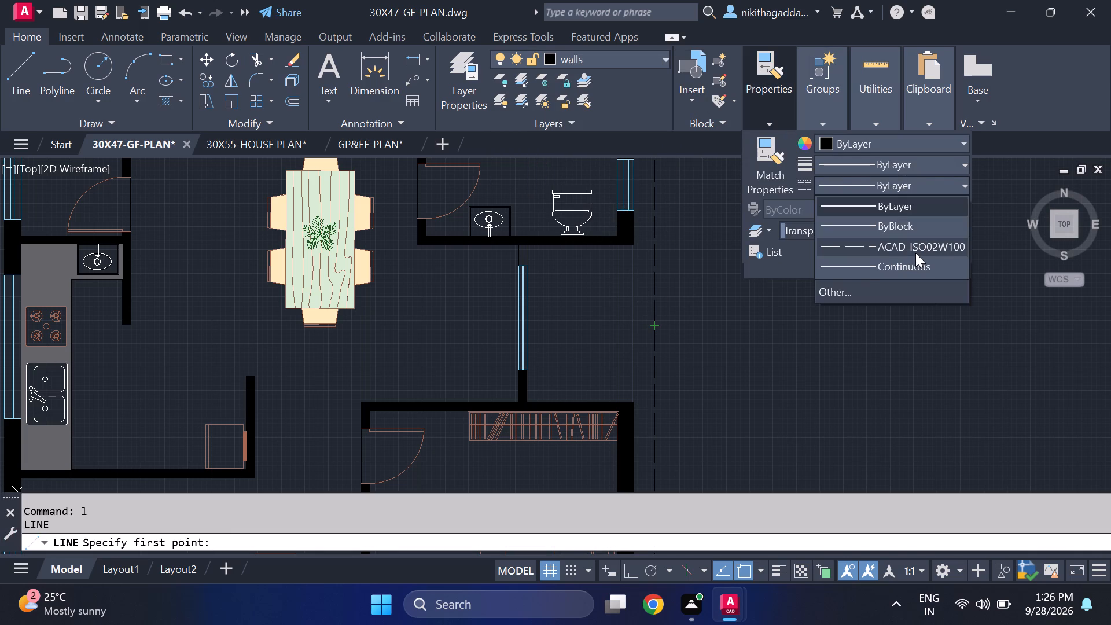
left_click(915, 253)
scroll(570, 285, "up", 1)
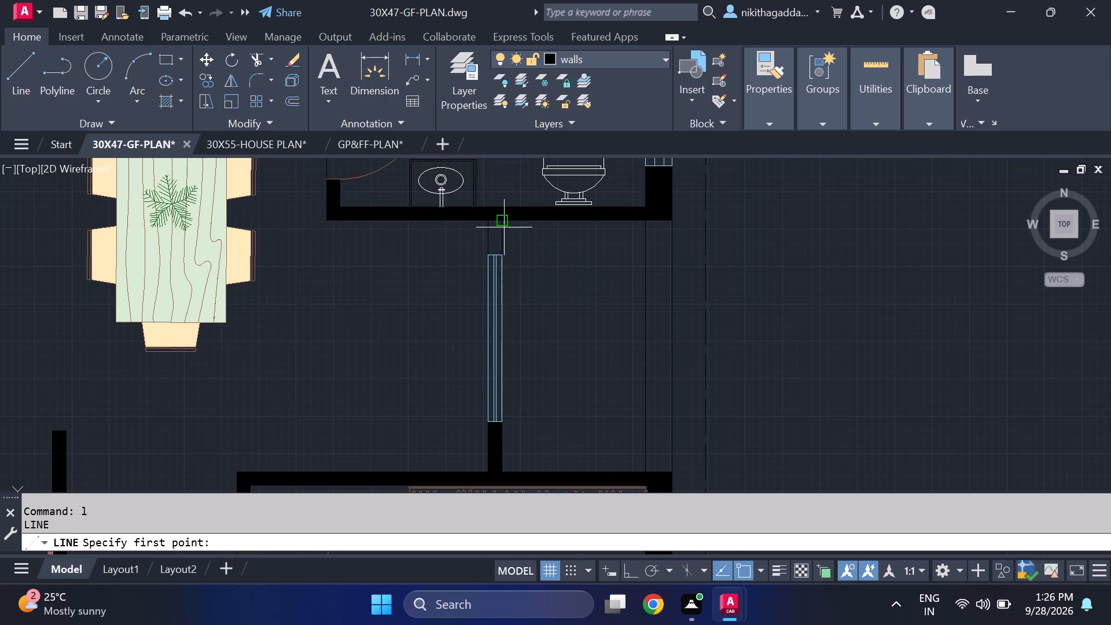
left_click(504, 225)
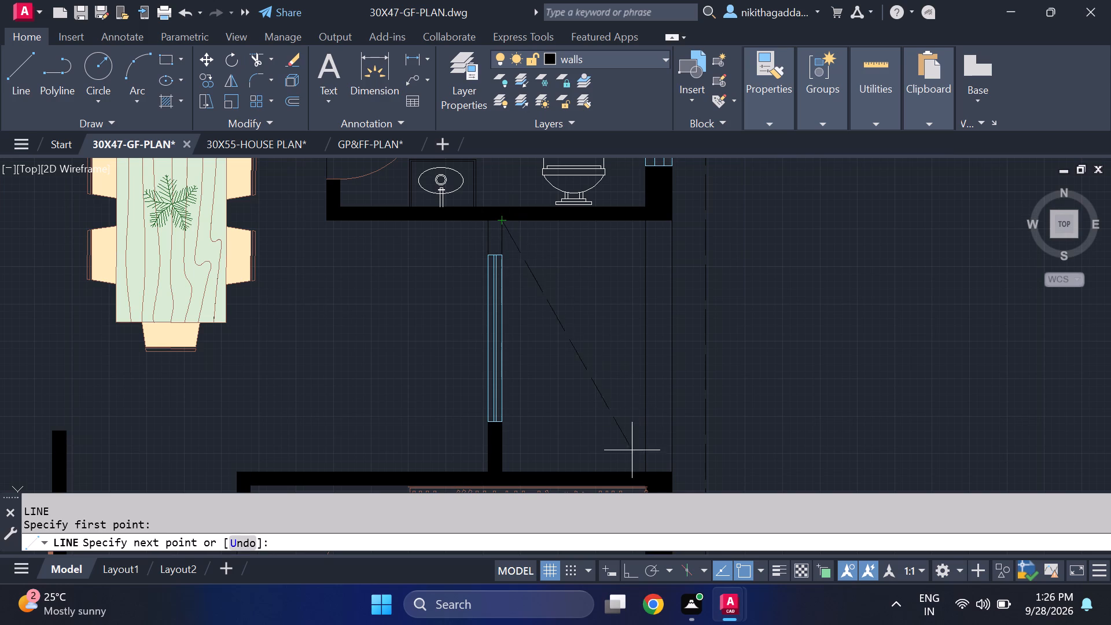
left_click(646, 477)
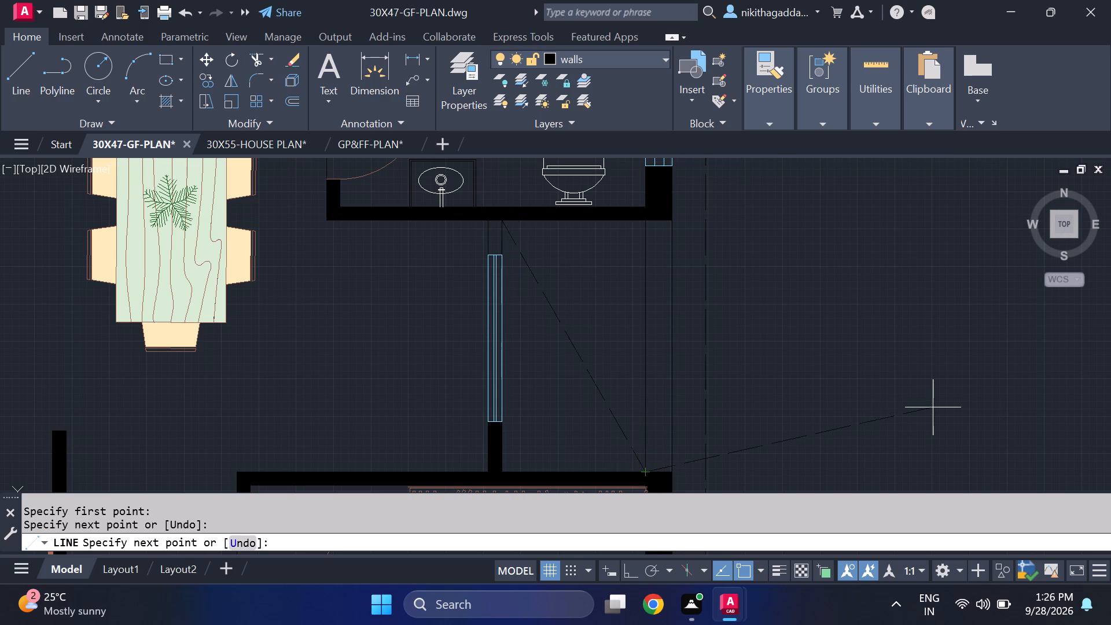
key("Escape")
key("space")
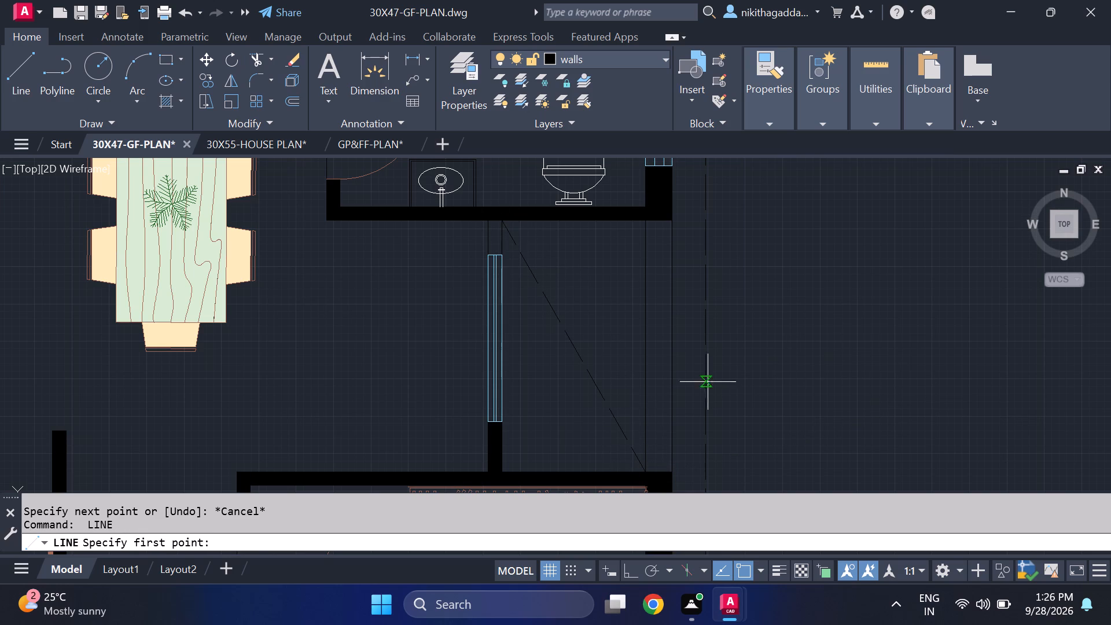
left_click(503, 471)
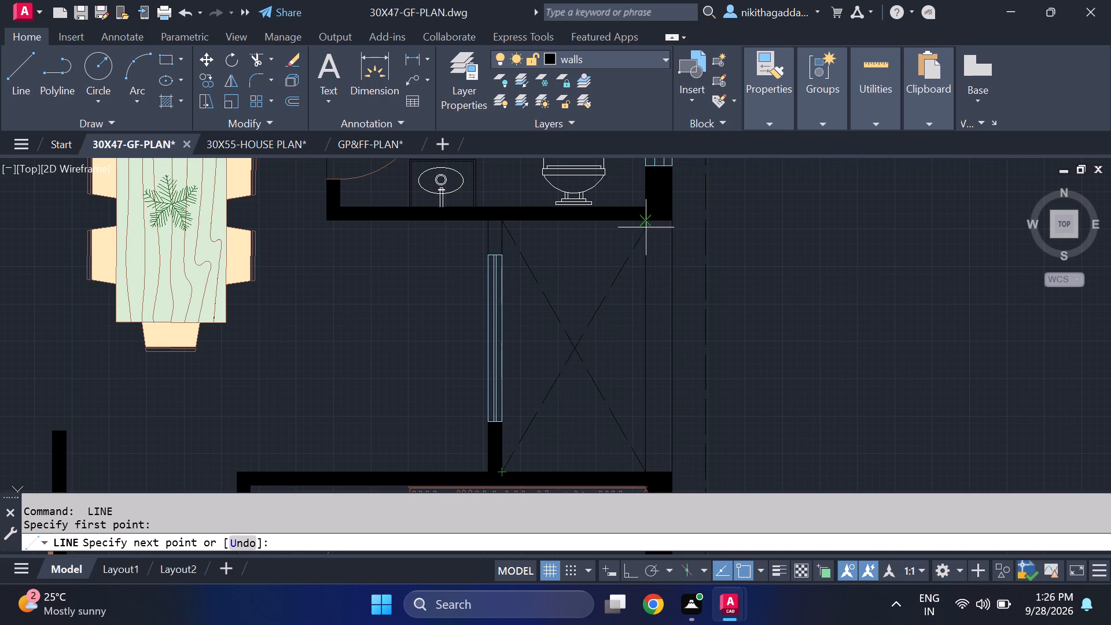
left_click(646, 225)
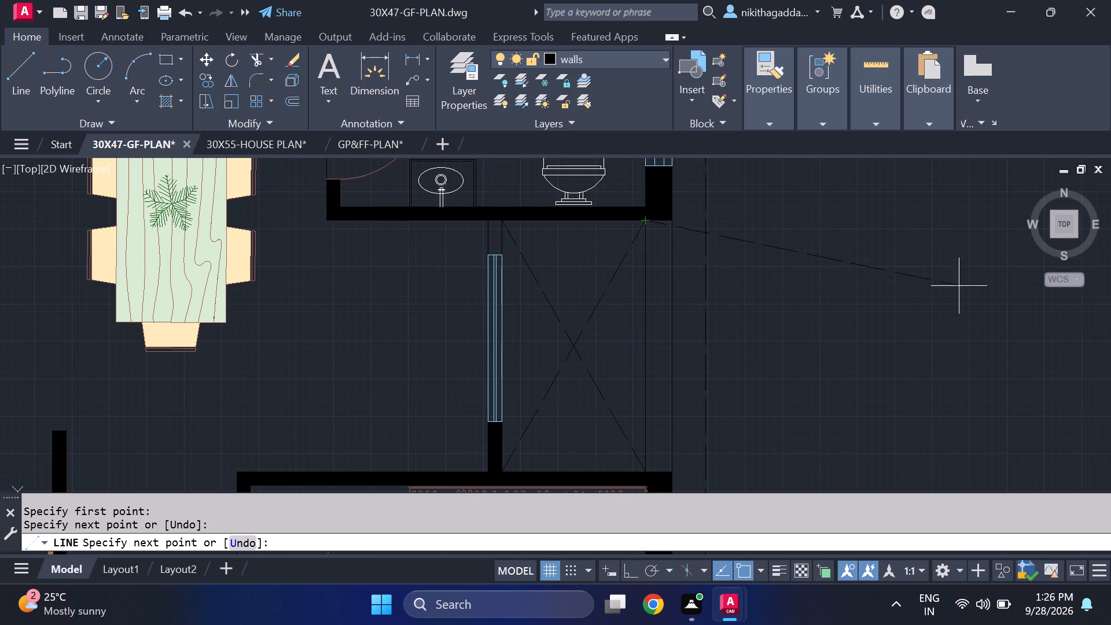
key("Escape")
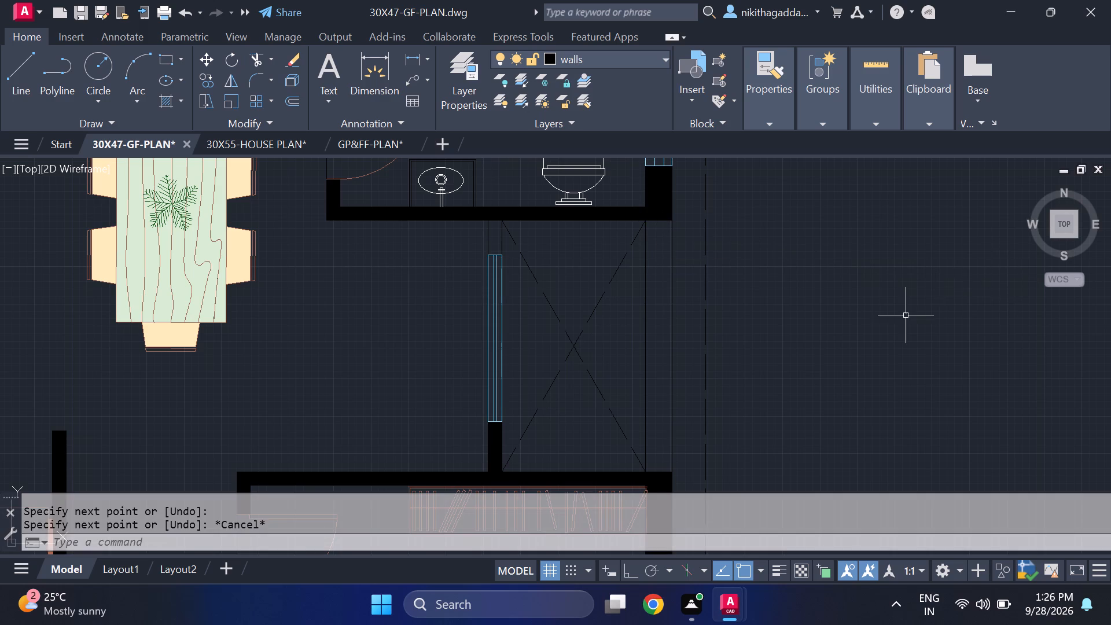
Review the furnished plan from the northern bedrooms down to the entrance area south of the southern bedroom.
scroll(904, 316, "down", 5)
scroll(907, 322, "up", 2)
middle_click_drag(904, 326, 766, 328)
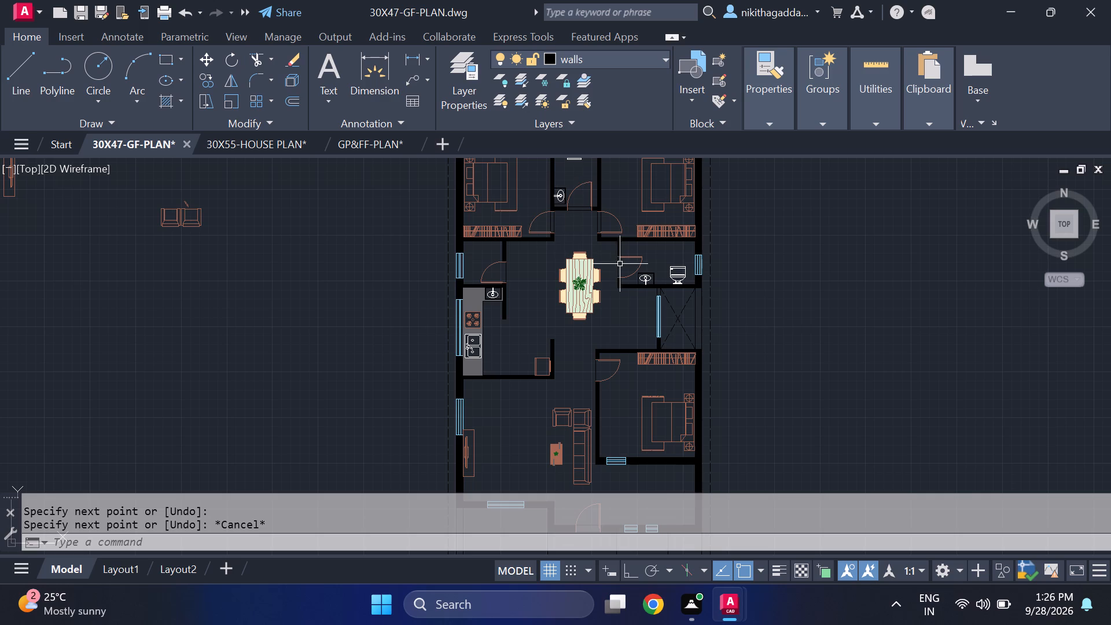
middle_click_drag(630, 281, 628, 280)
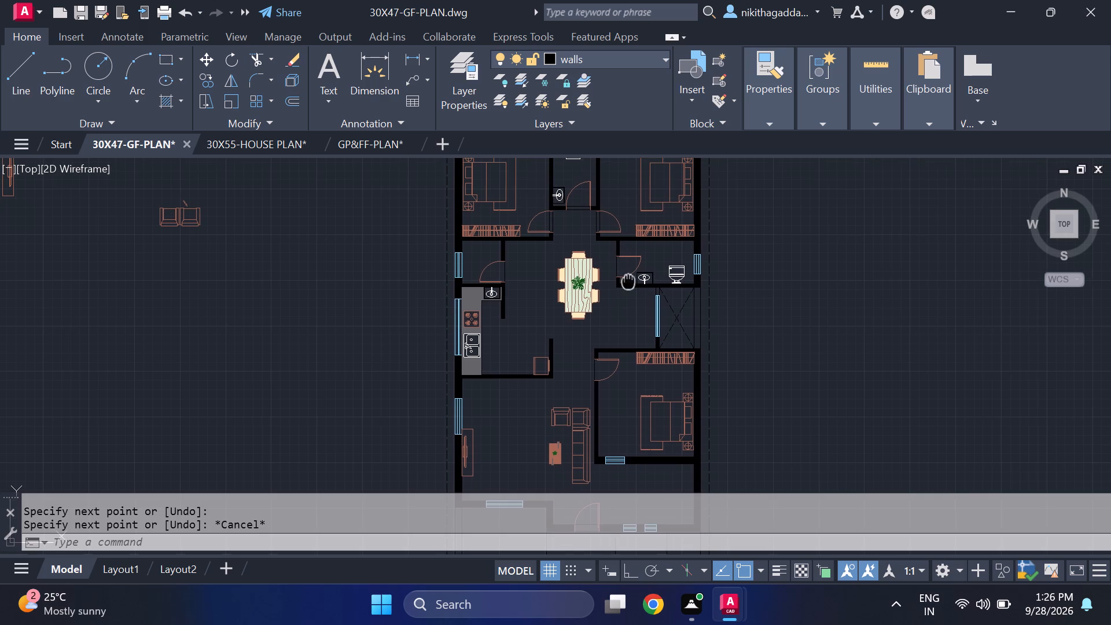
middle_click_drag(628, 280, 628, 231)
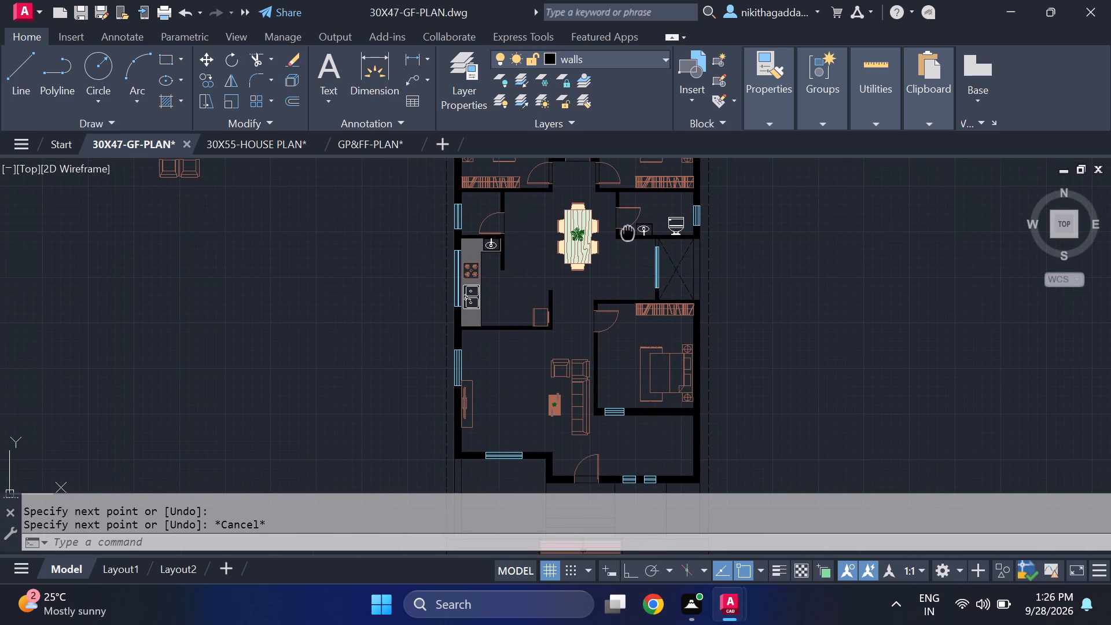
middle_click_drag(628, 231, 638, 229)
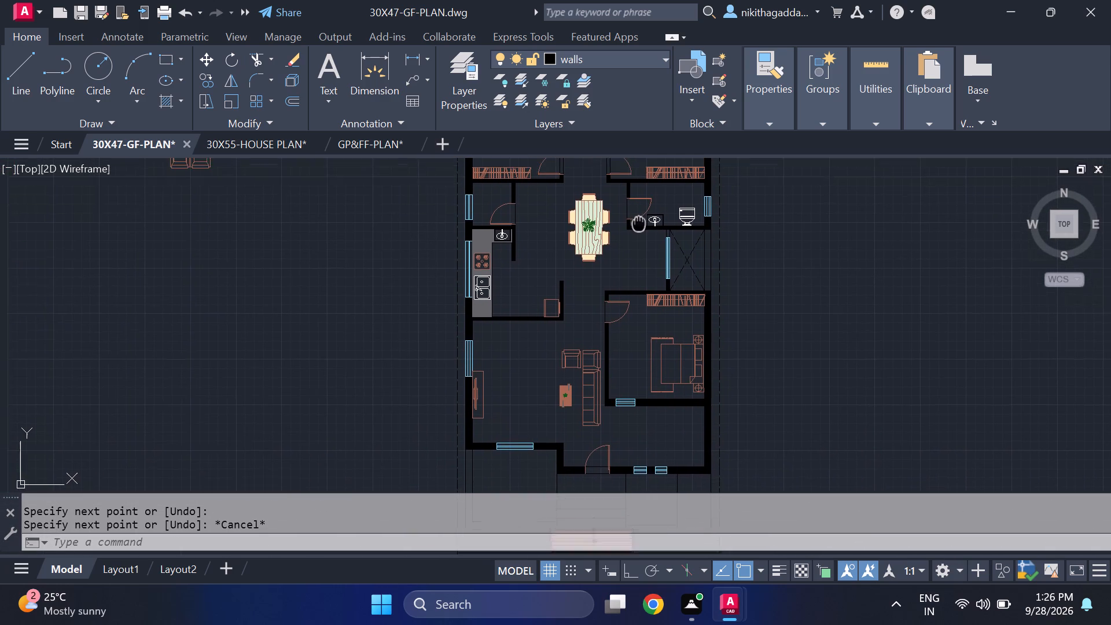
middle_click_drag(638, 229, 643, 308)
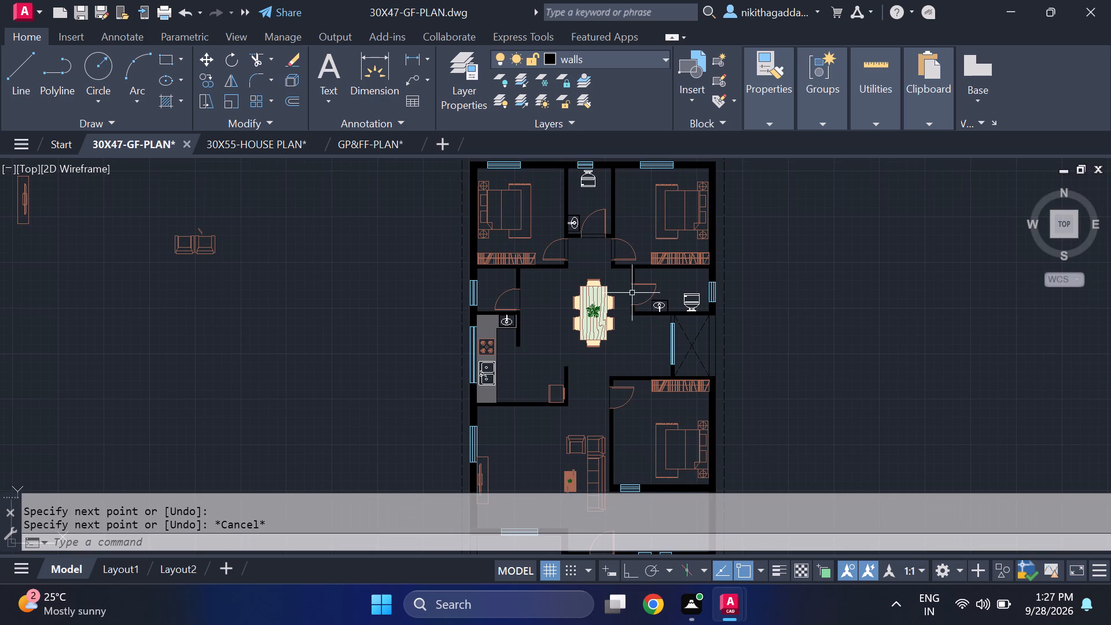
middle_click_drag(615, 352, 523, 216)
scroll(587, 376, "up", 3)
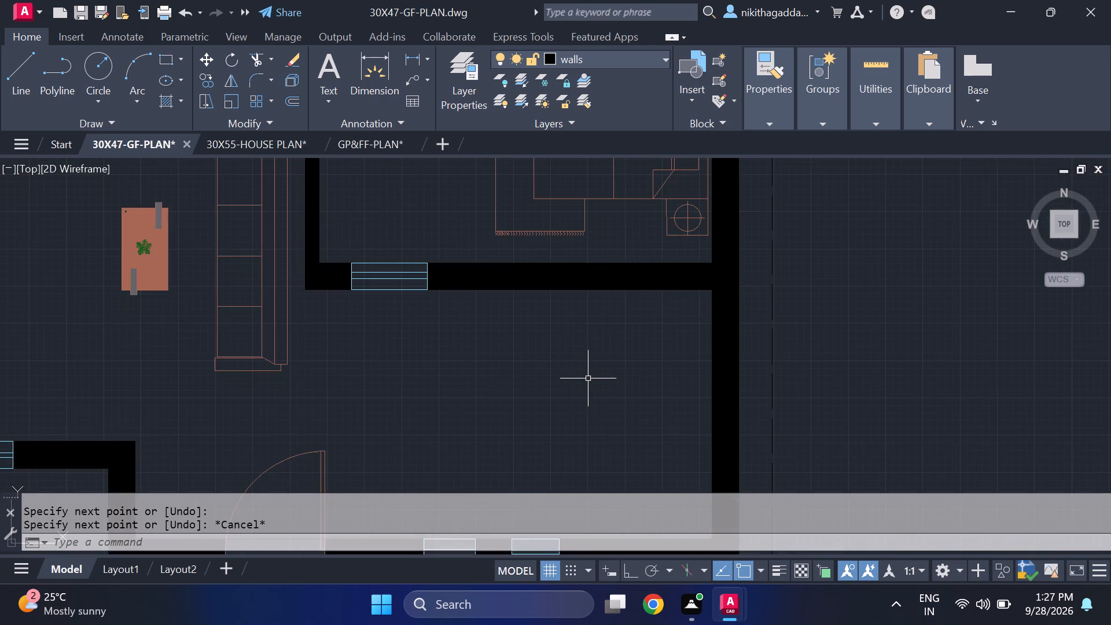
scroll(589, 380, "down", 2)
middle_click_drag(581, 376, 555, 322)
scroll(555, 317, "up", 1)
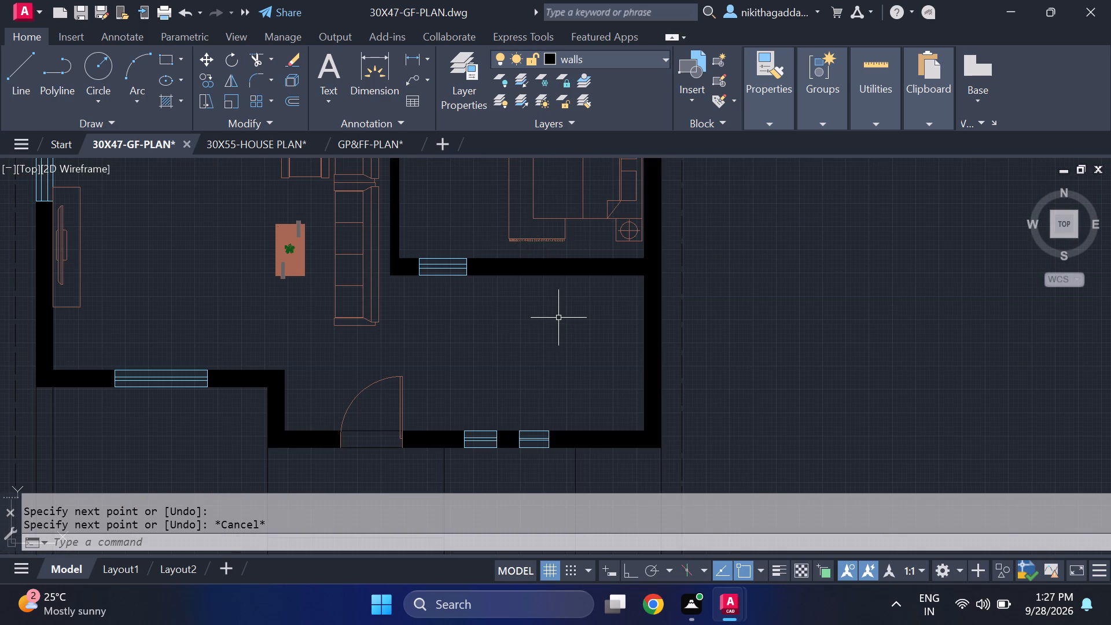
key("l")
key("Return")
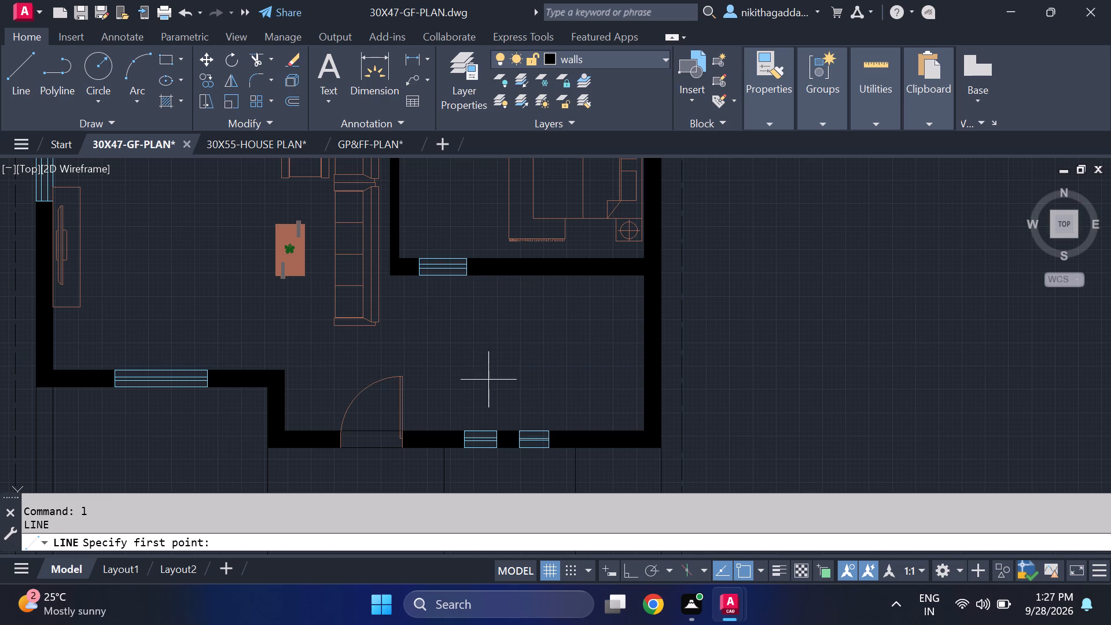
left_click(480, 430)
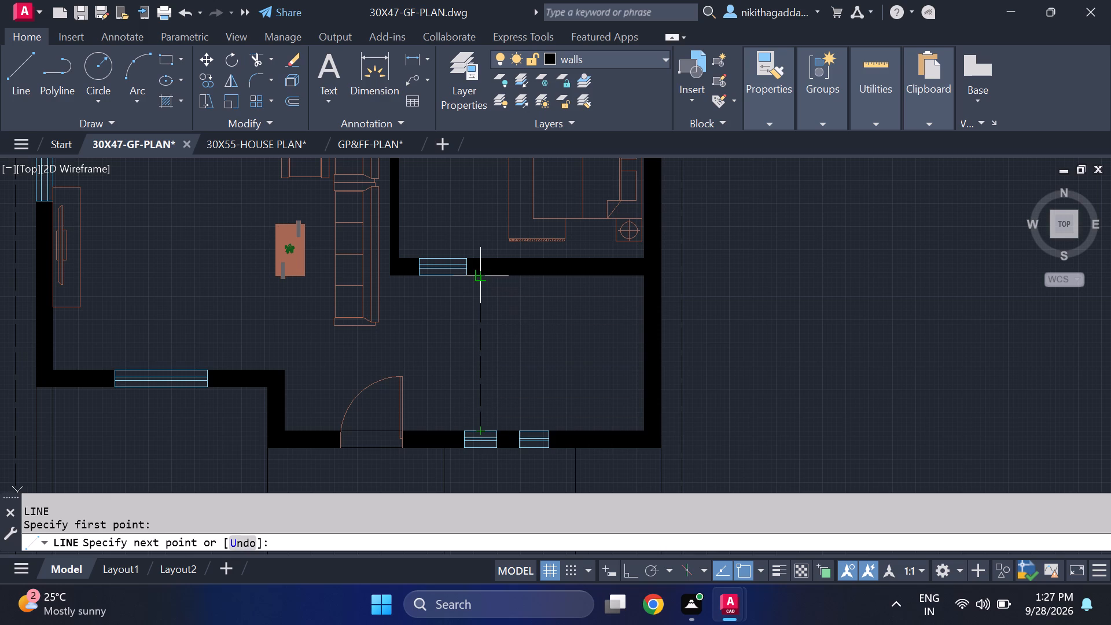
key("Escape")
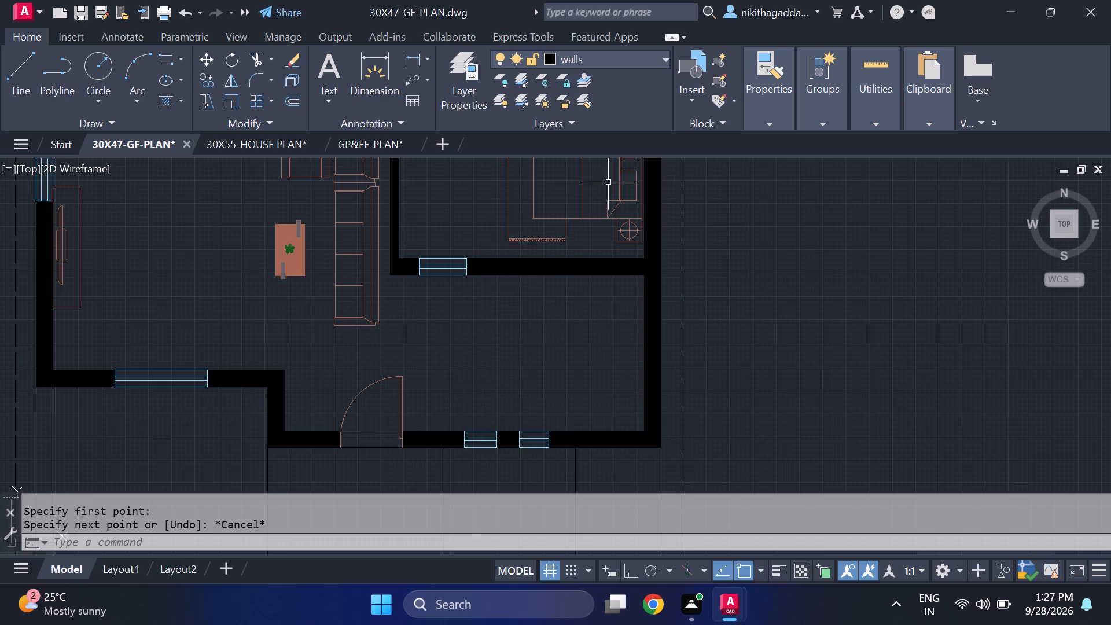
With linetype ByLayer and Ortho on, draw a stepped line from the window nearest the entrance door north, east about 4'-8", and north to the bedroom wall.
left_click(777, 112)
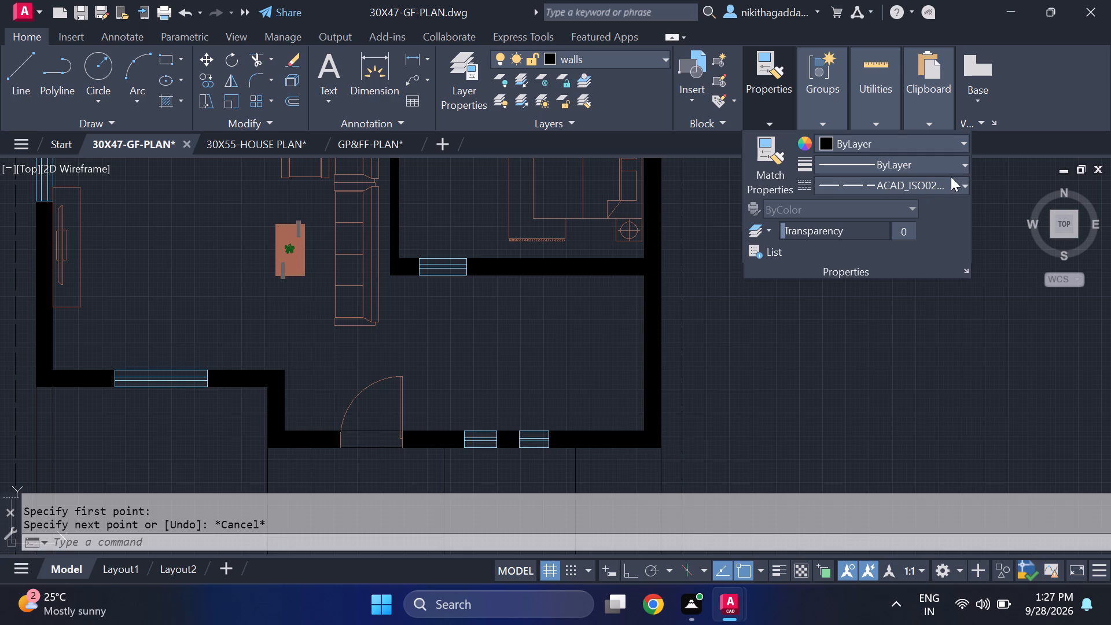
left_click(952, 178)
left_click(910, 204)
key("l")
key("Return")
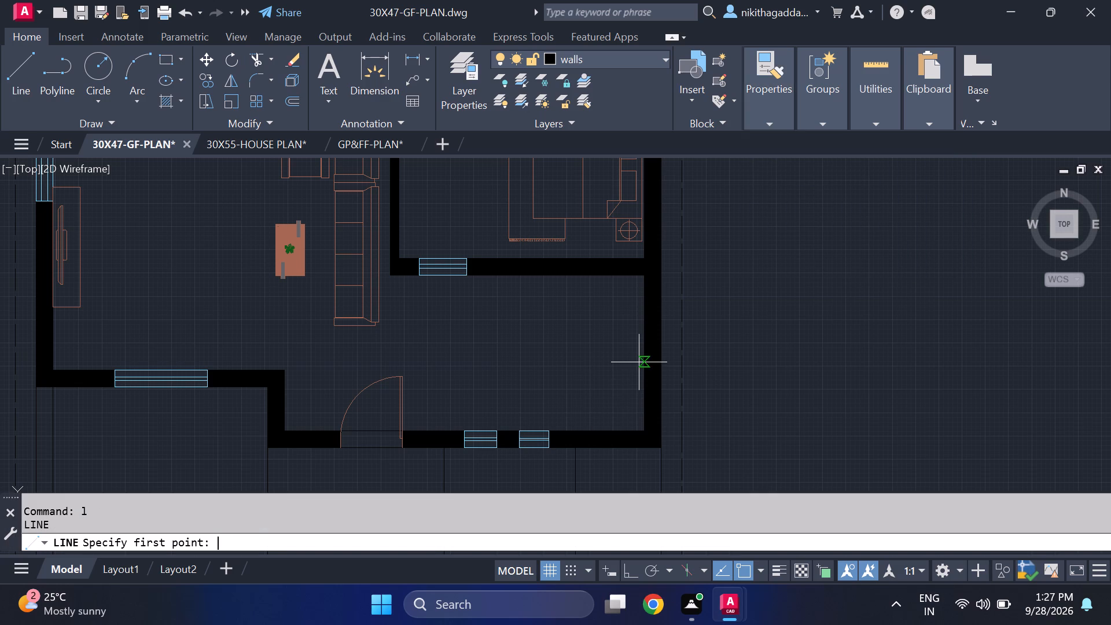
left_click(479, 429)
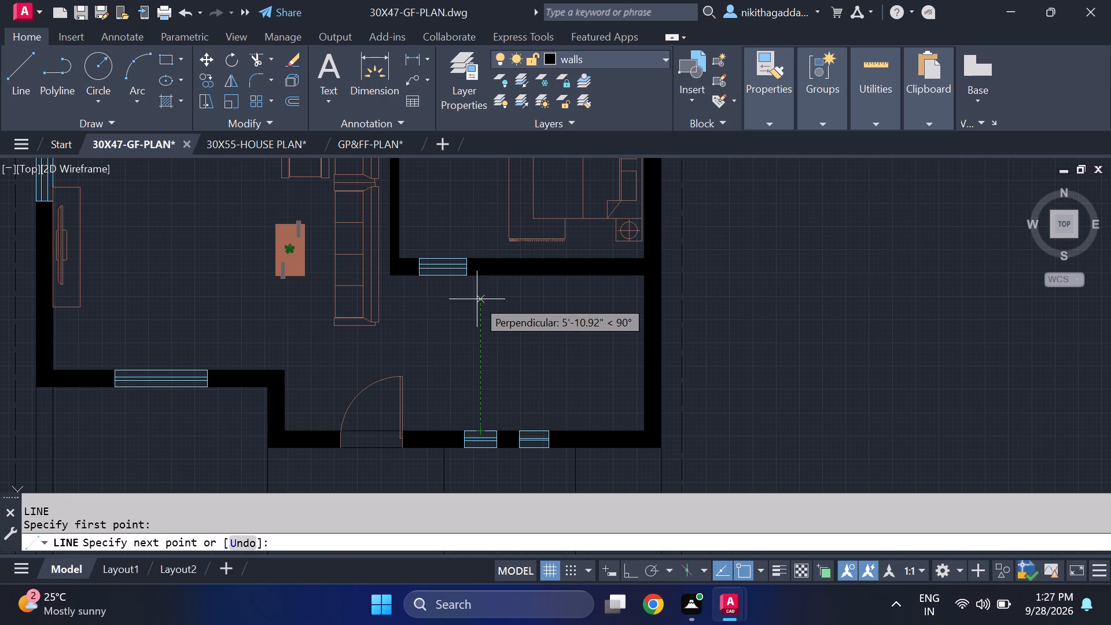
scroll(477, 299, "up", 2)
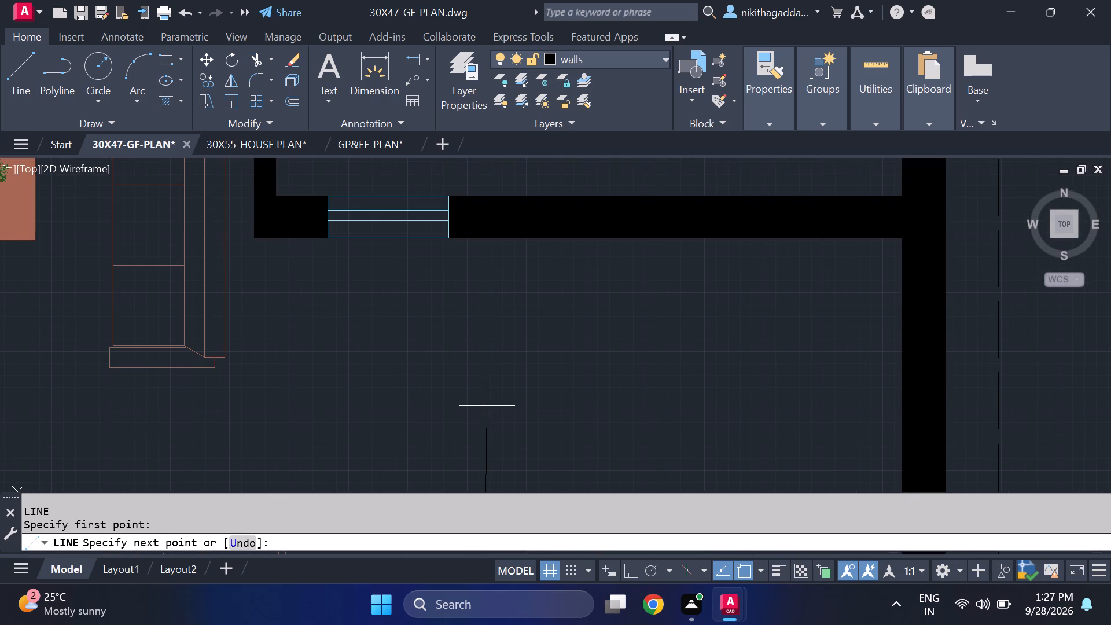
scroll(487, 402, "down", 3)
scroll(487, 399, "up", 2)
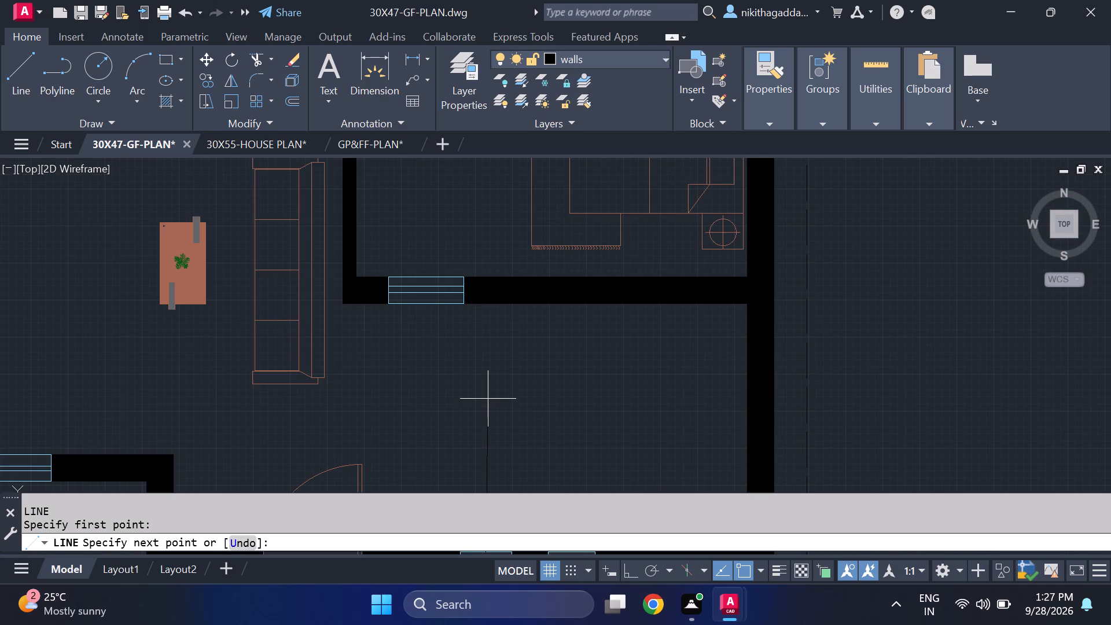
key("F8")
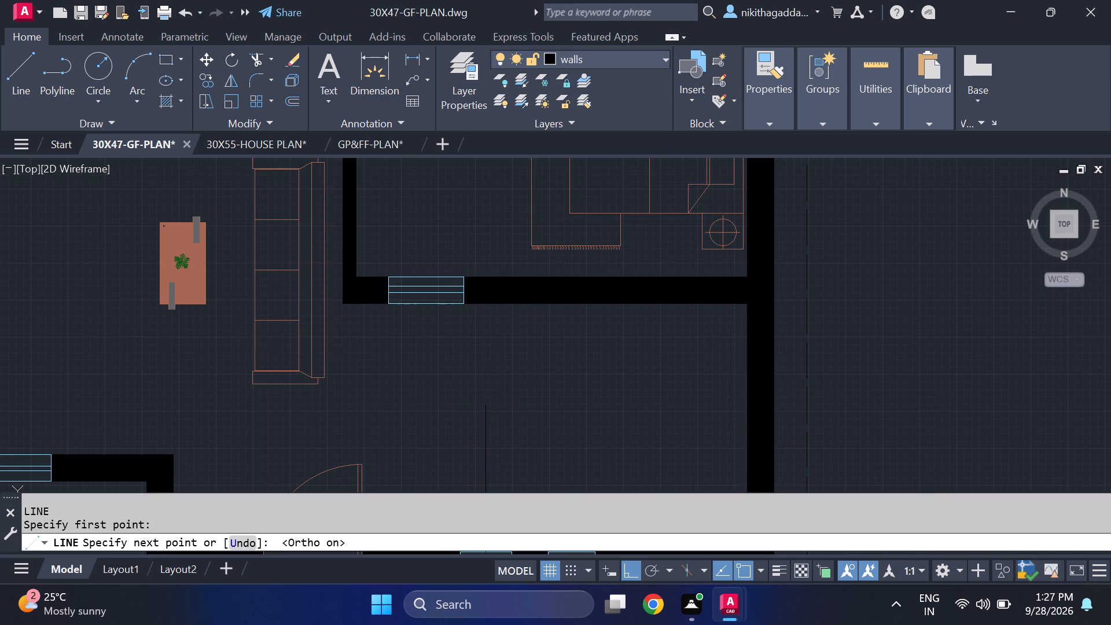
left_click(487, 414)
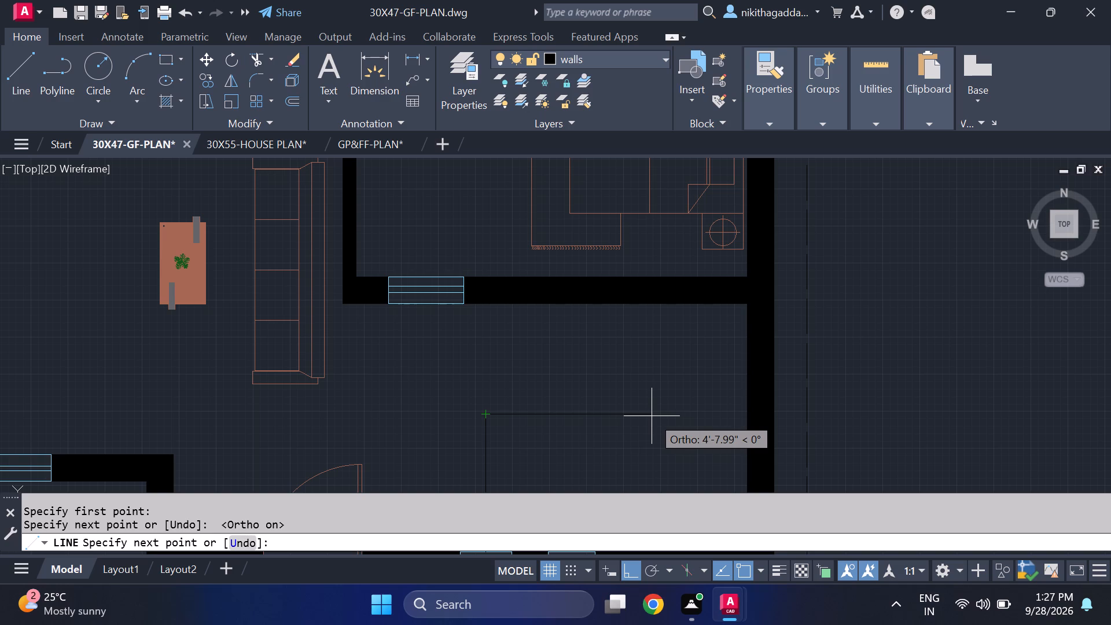
left_click(652, 416)
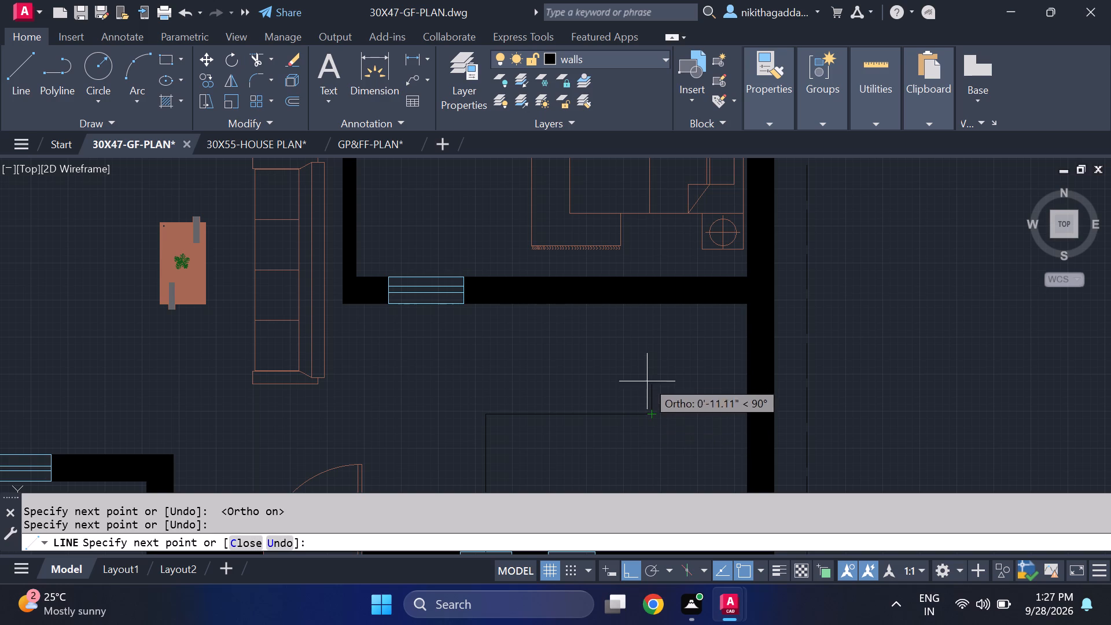
left_click(652, 305)
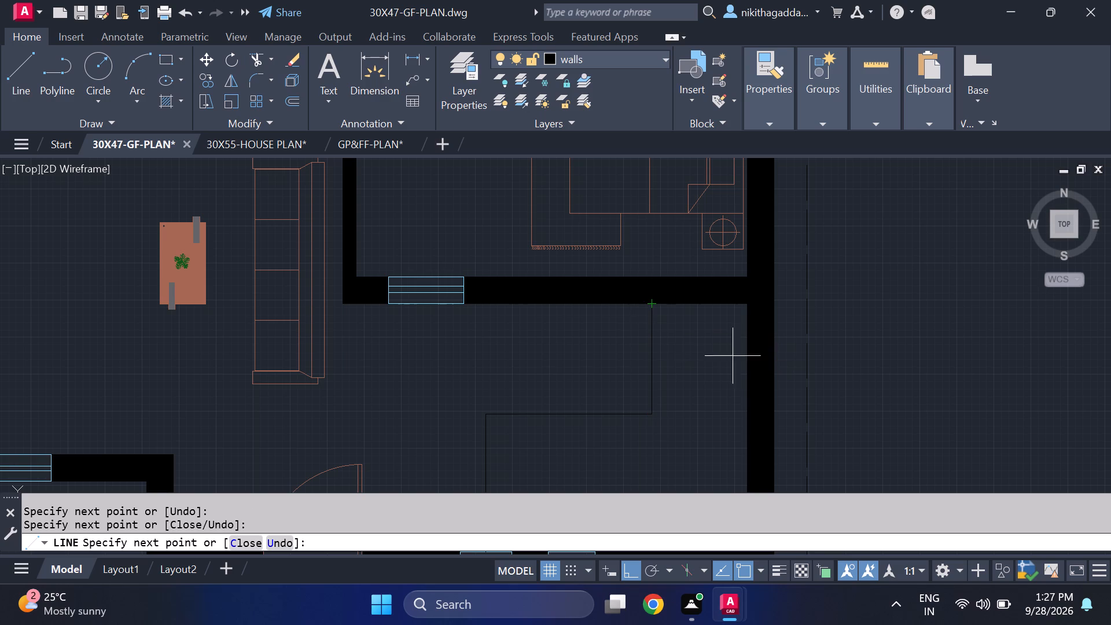
key("Escape")
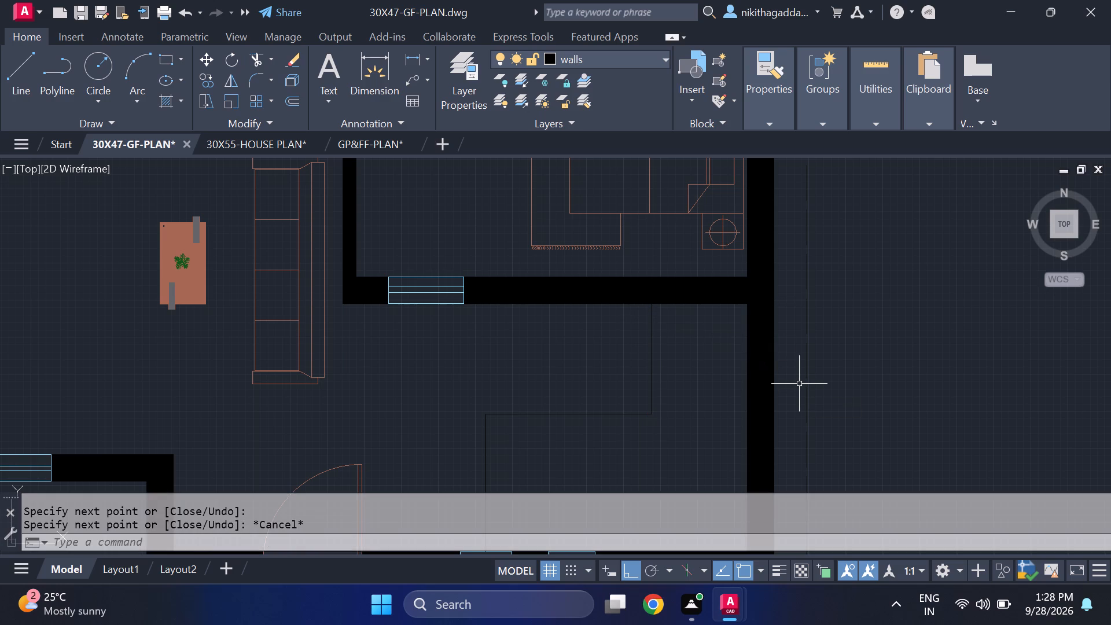
Draw a line from the stepped line's western corner straight north to the southern bedroom's south wall.
key("l")
key("Return")
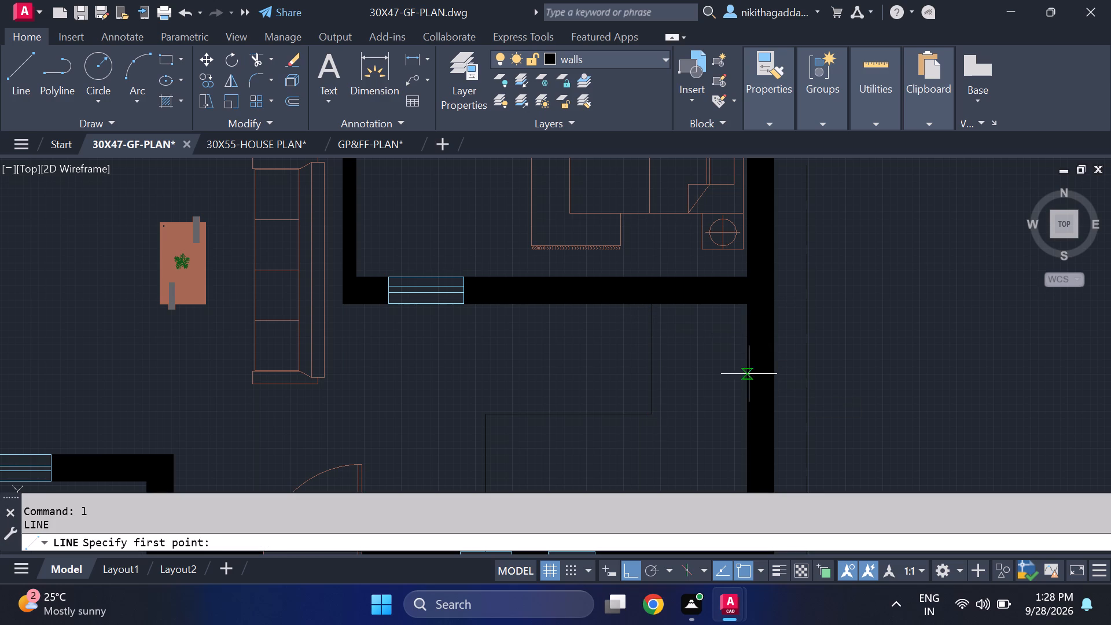
left_click(487, 413)
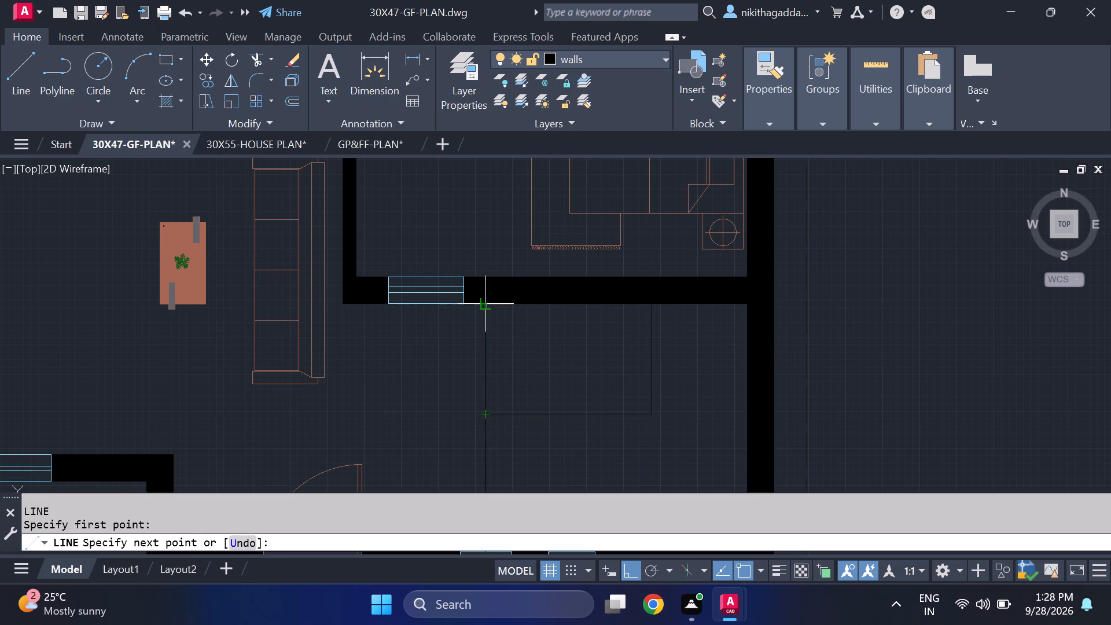
left_click(482, 306)
key("Escape")
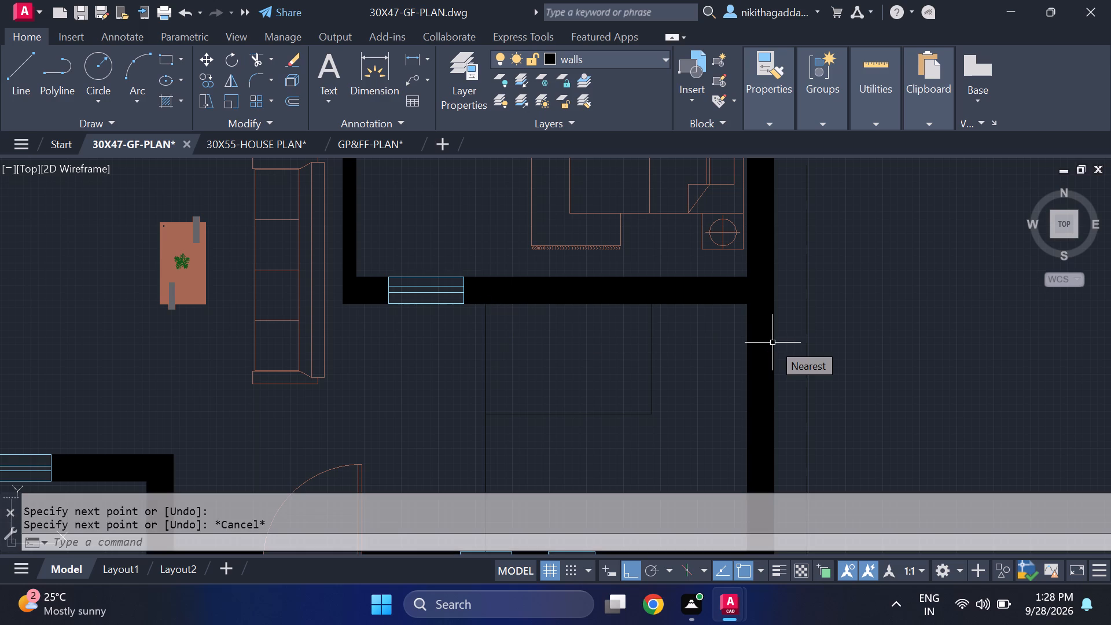
Offset the short western line south of the bedroom wall eastward six times at about 7" spacing to form stair treads.
type("of")
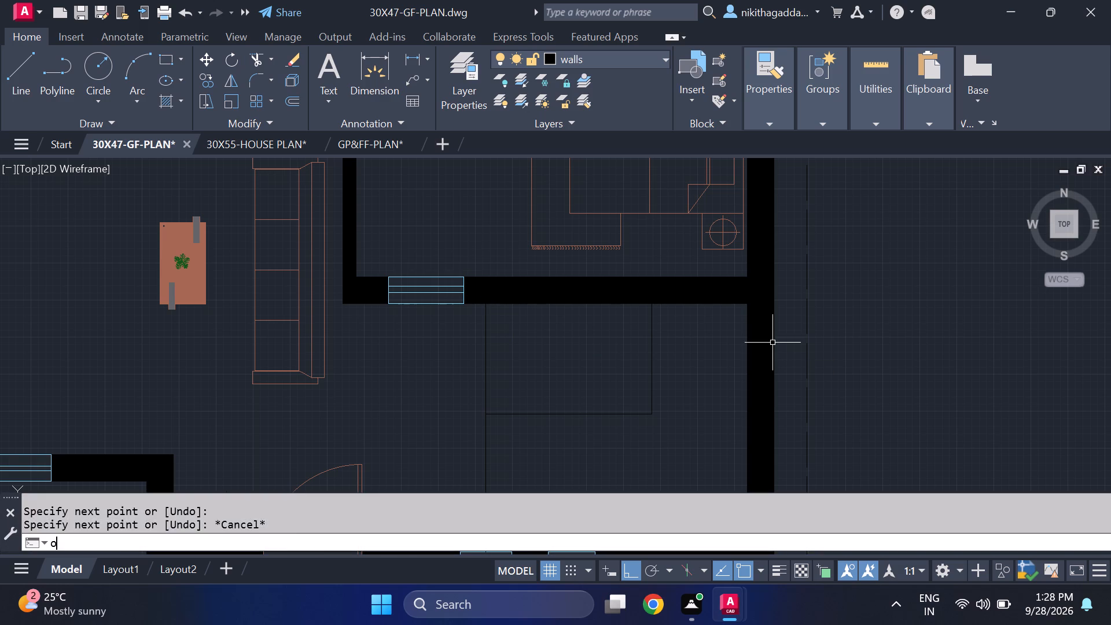
key("Return")
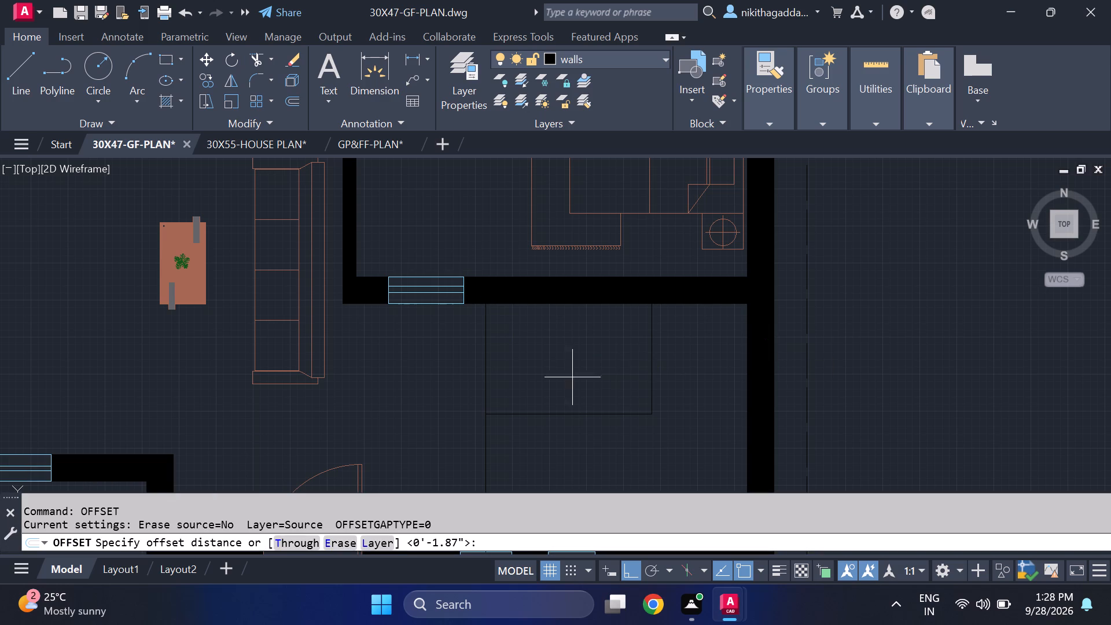
left_click(485, 354)
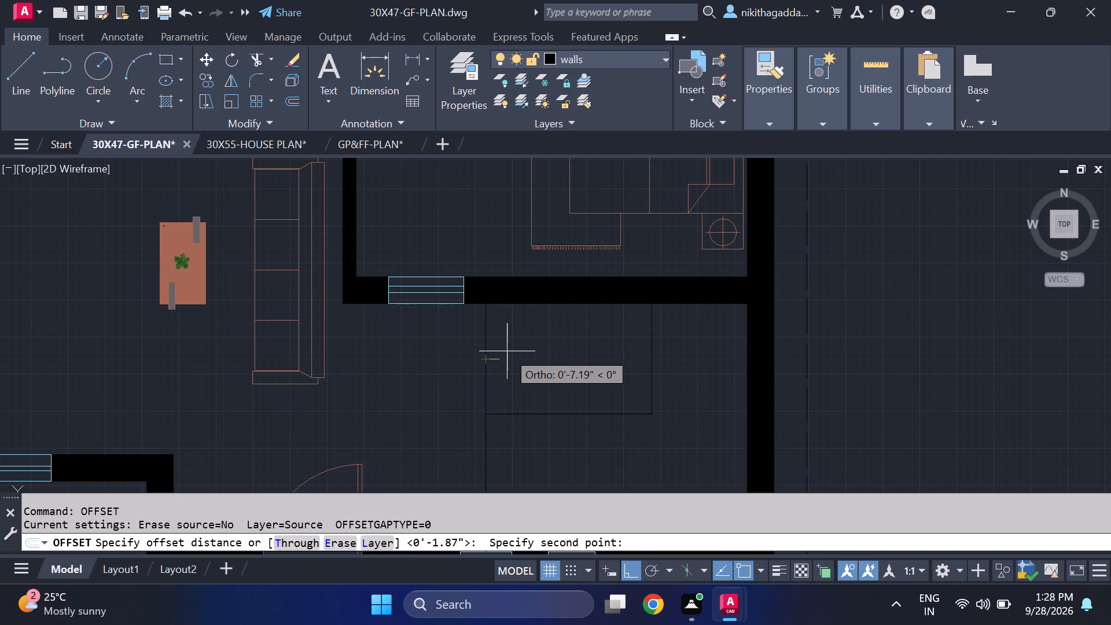
left_click(508, 350)
left_click(487, 352)
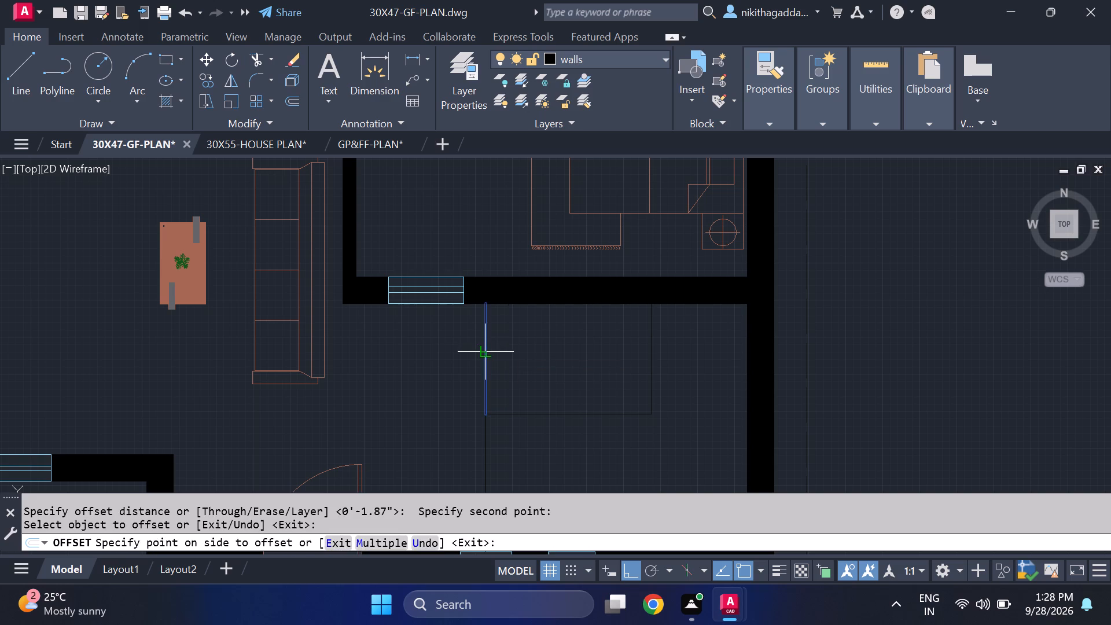
left_click(513, 348)
left_click(509, 351)
left_click(551, 351)
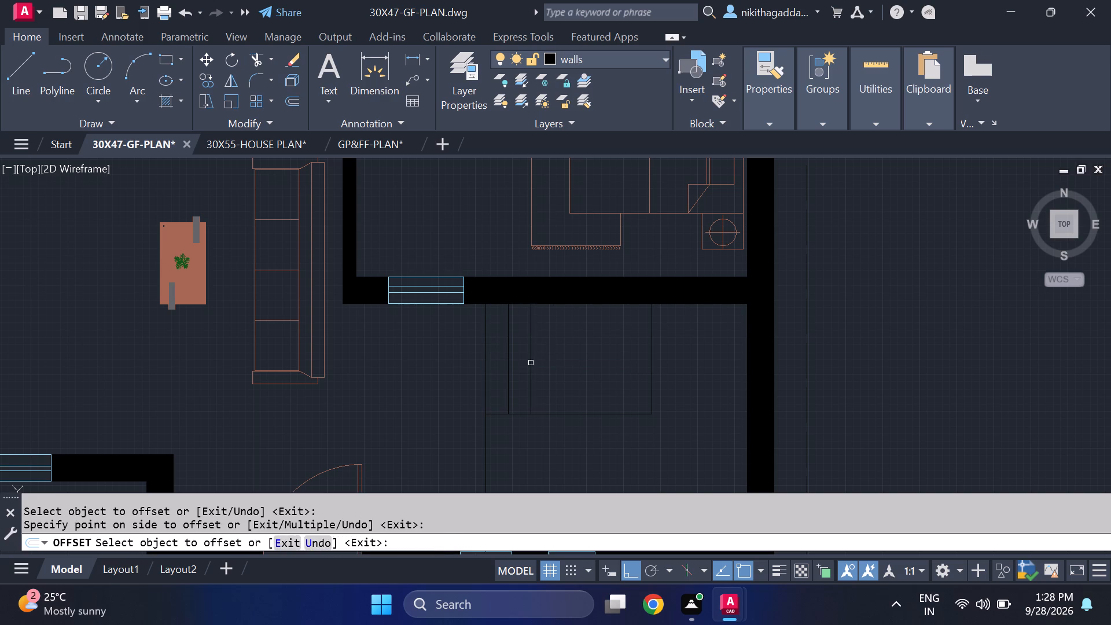
left_click(531, 363)
left_click(597, 354)
left_click(553, 367)
left_click(593, 361)
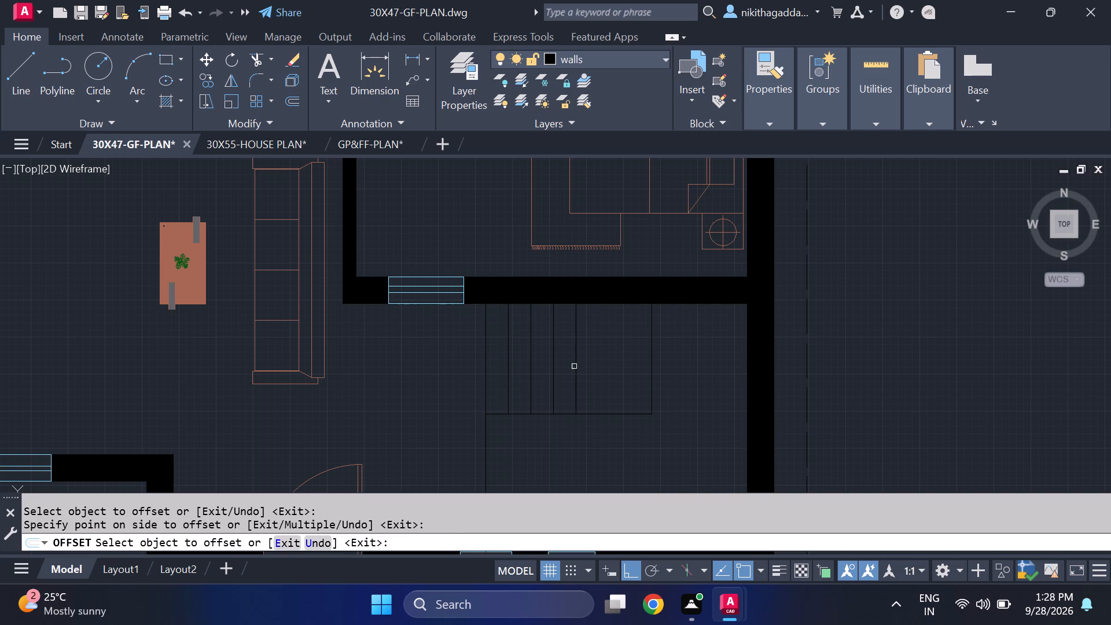
left_click(573, 366)
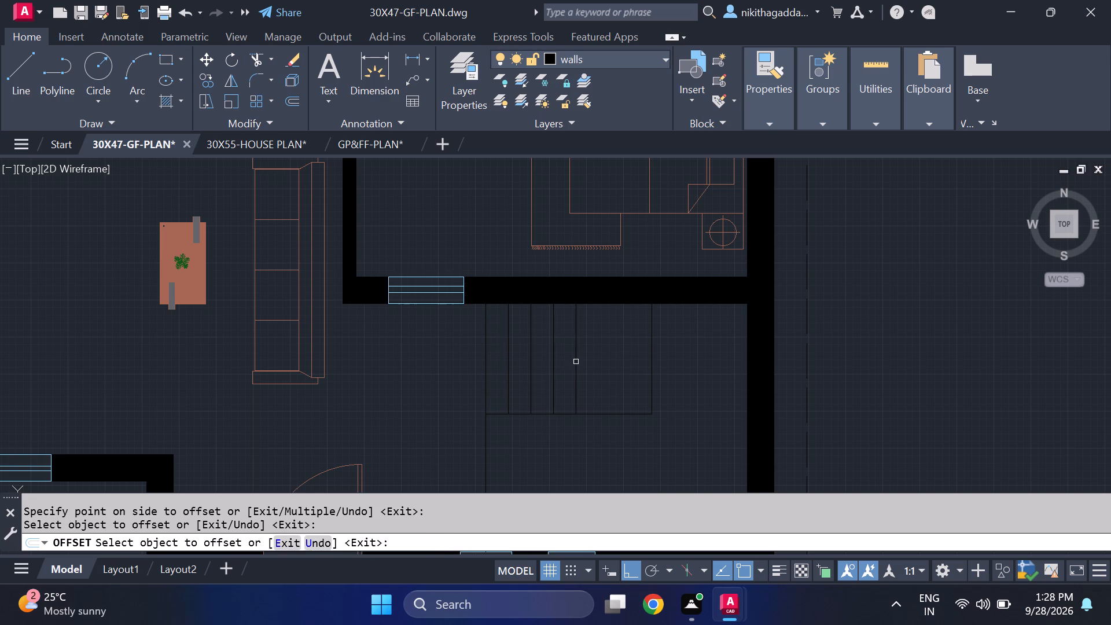
left_click(577, 361)
left_click(612, 352)
left_click(599, 361)
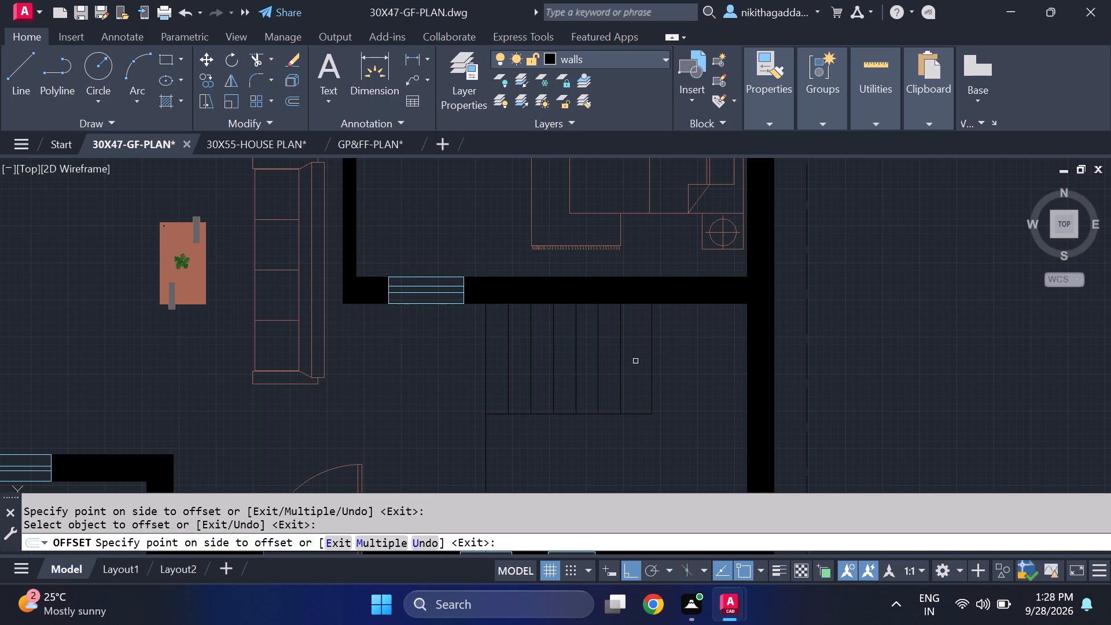
left_click(635, 361)
scroll(631, 370, "down", 4)
scroll(641, 411, "up", 2)
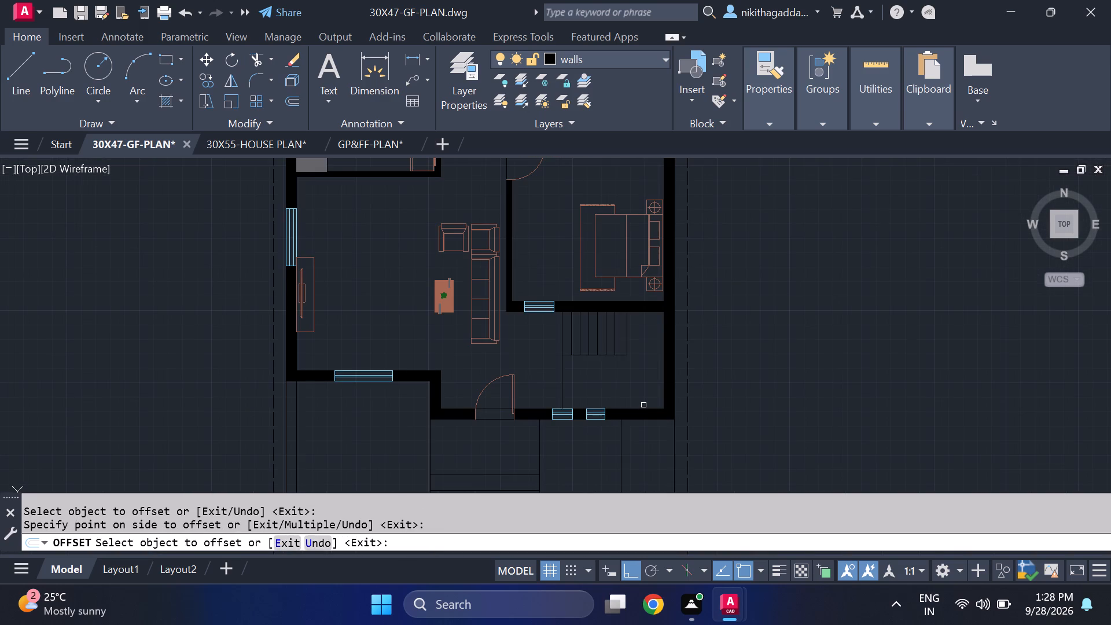
key("Escape")
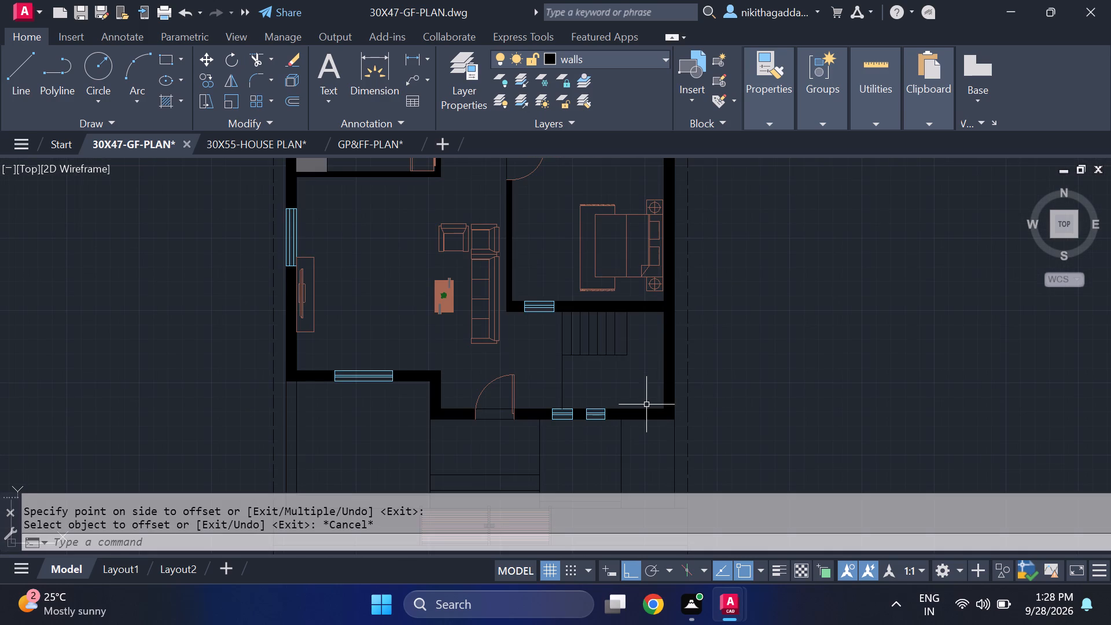
Draw a line from the stair flight's southeast corner about 1.5" south, west beneath the treads, and south to the window beside the entrance door.
scroll(697, 376, "up", 1)
scroll(523, 363, "up", 1)
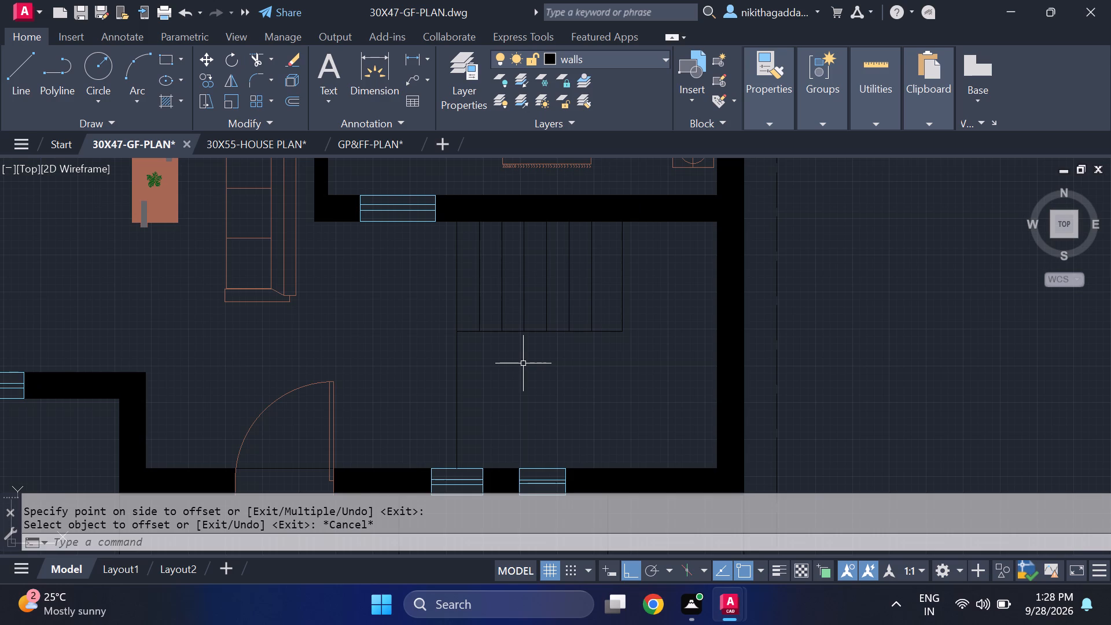
key("l")
key("Return")
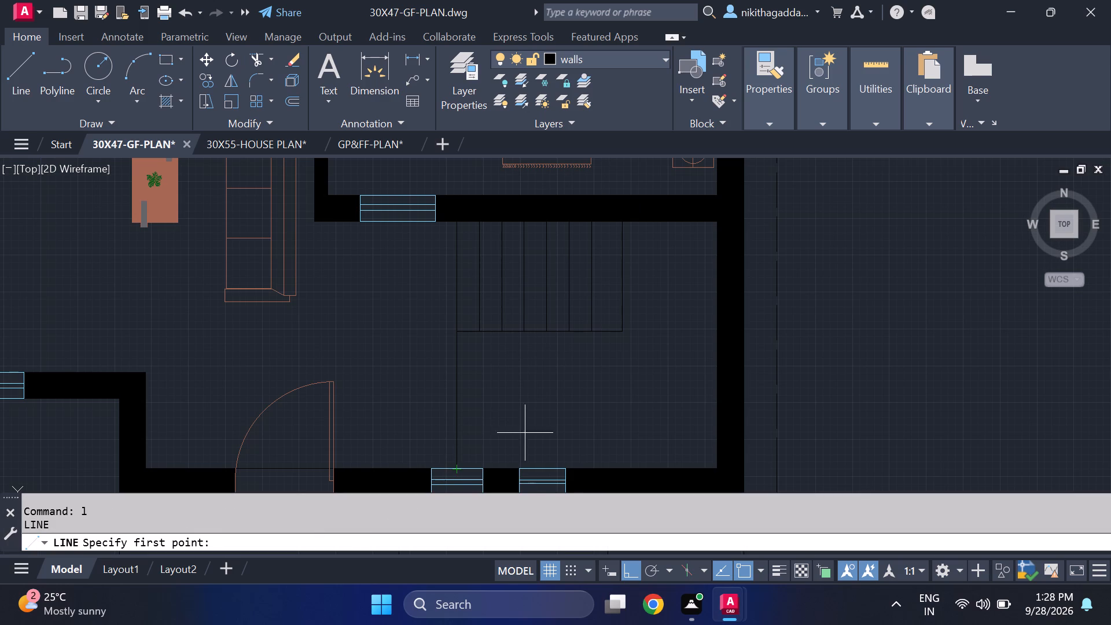
left_click(625, 327)
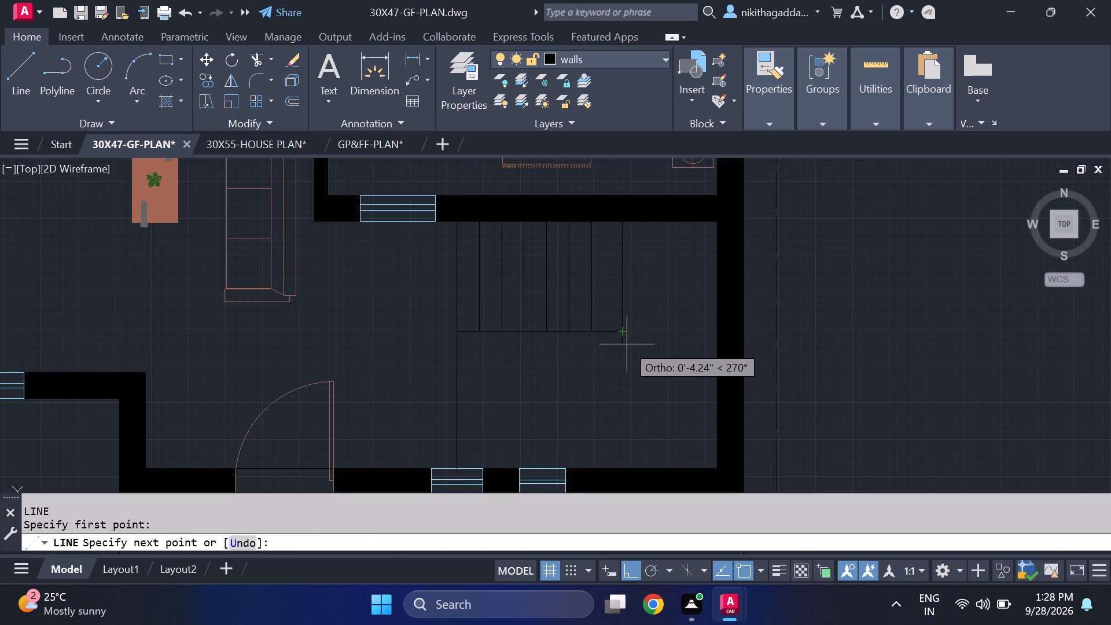
scroll(627, 343, "up", 2)
left_click(622, 336)
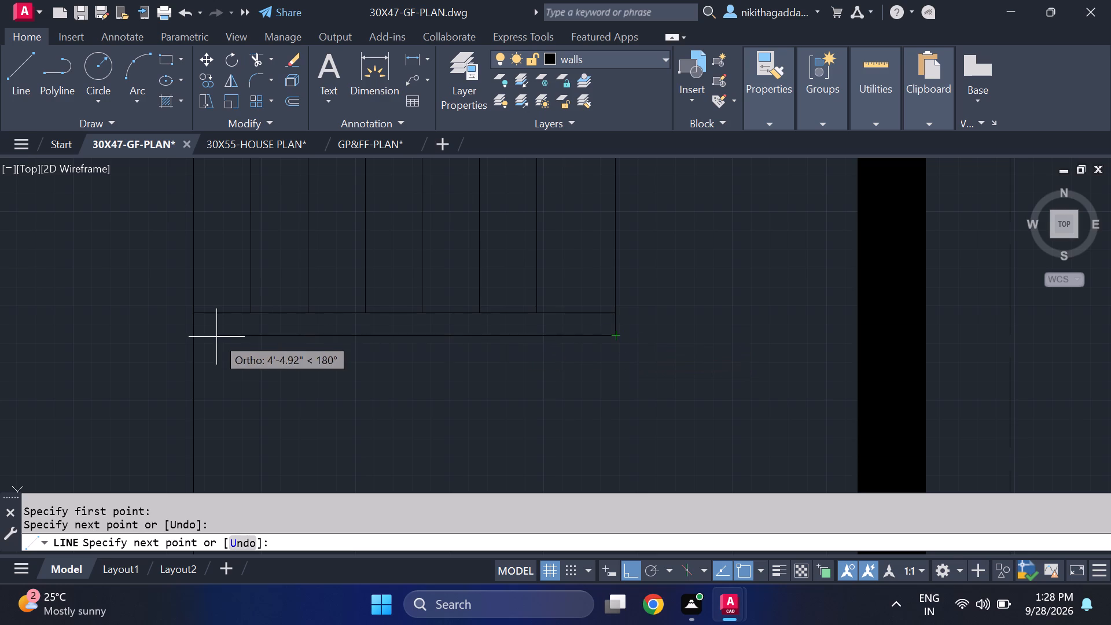
scroll(220, 337, "down", 2)
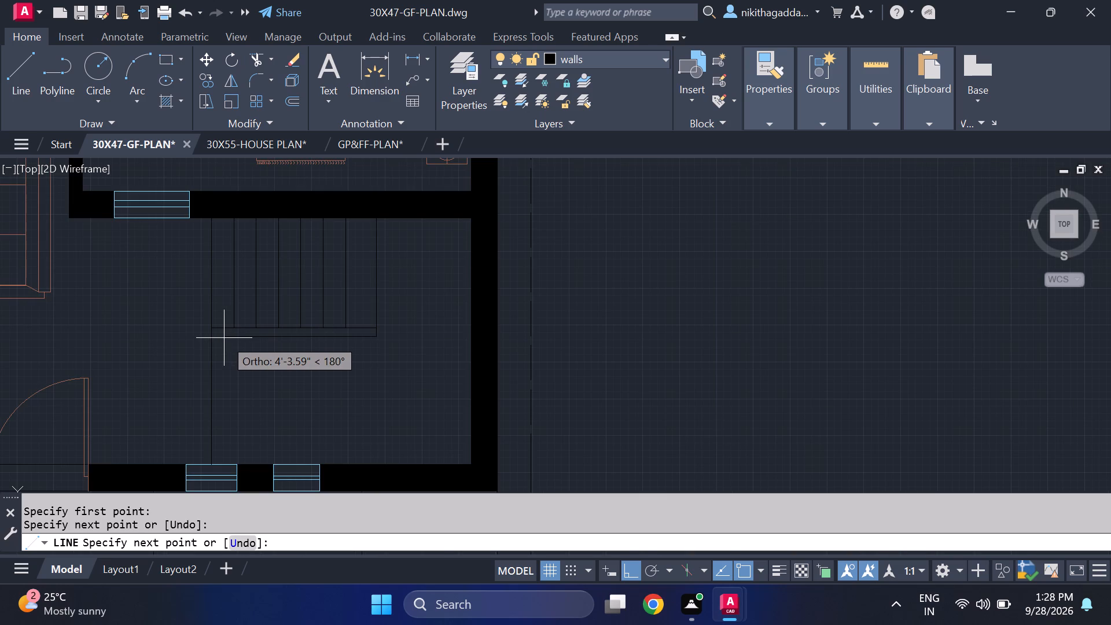
key("ctrl+z")
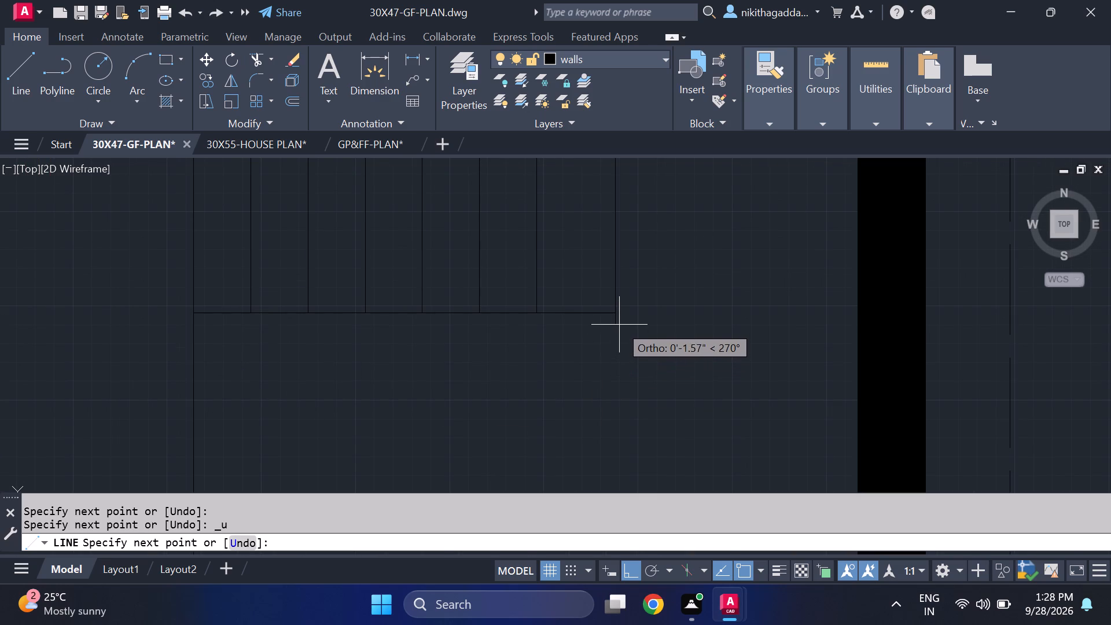
left_click_drag(619, 325, 613, 325)
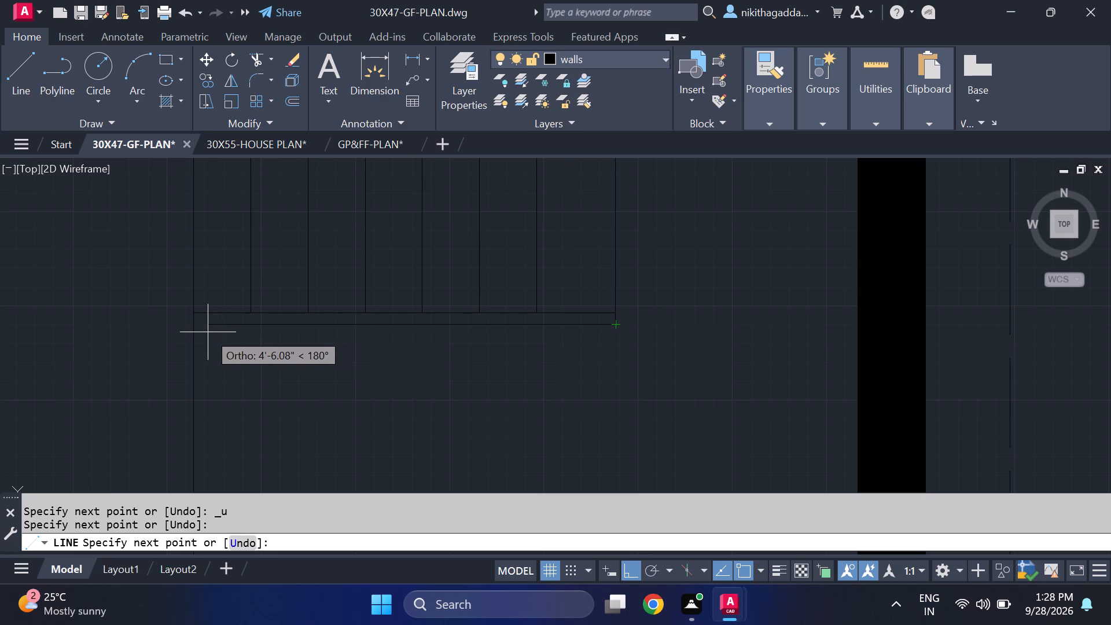
scroll(208, 329, "up", 1)
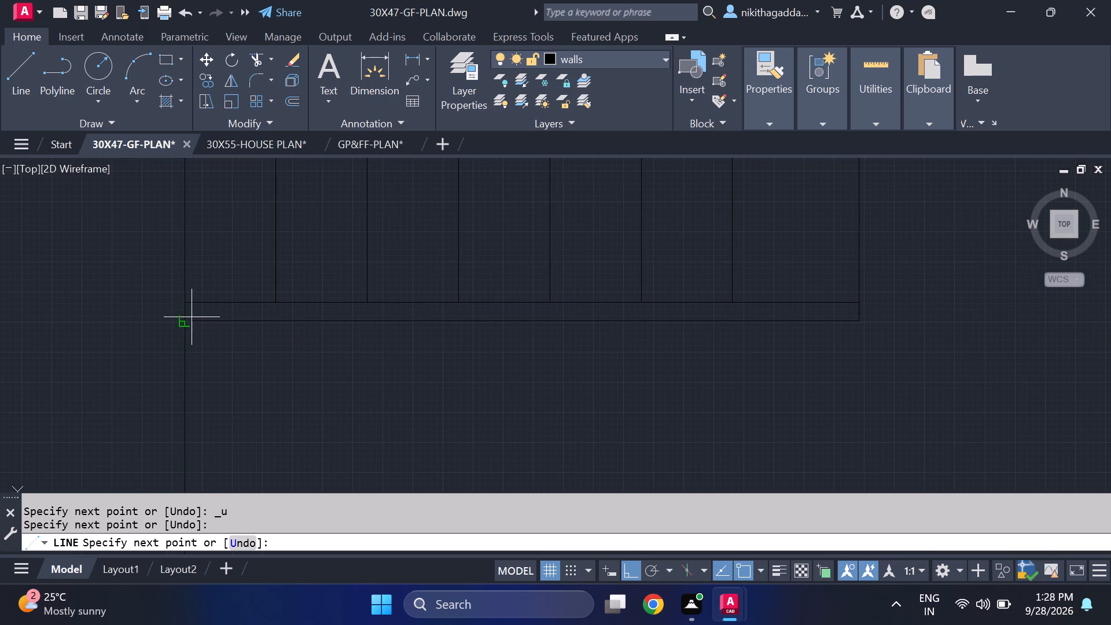
left_click(196, 319)
scroll(222, 468, "down", 1)
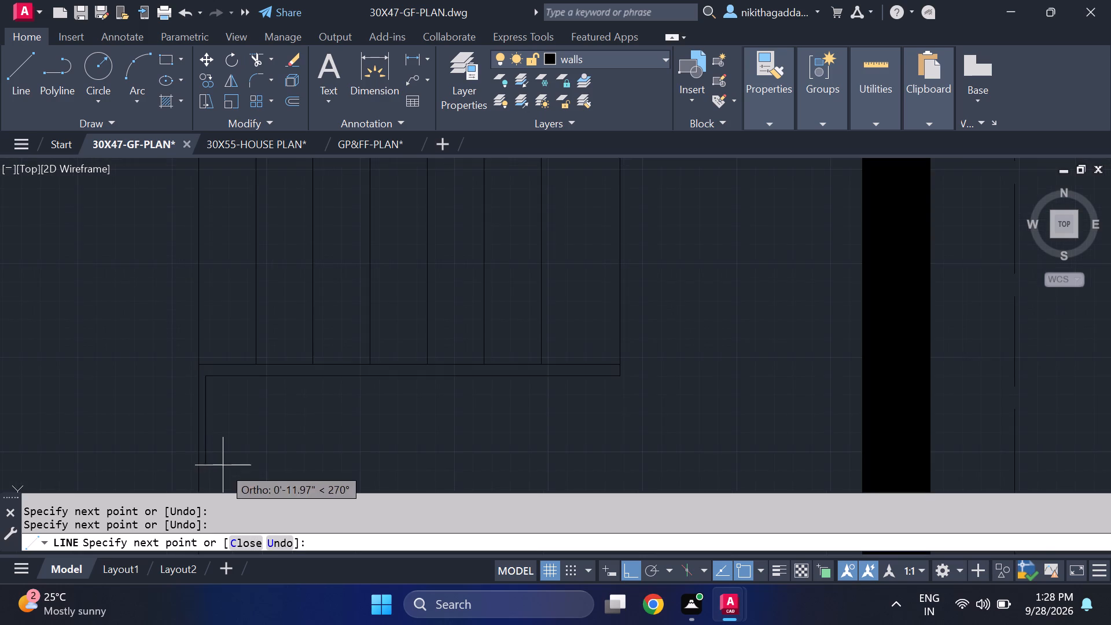
middle_click_drag(218, 457, 250, 270)
middle_click_drag(259, 452, 263, 284)
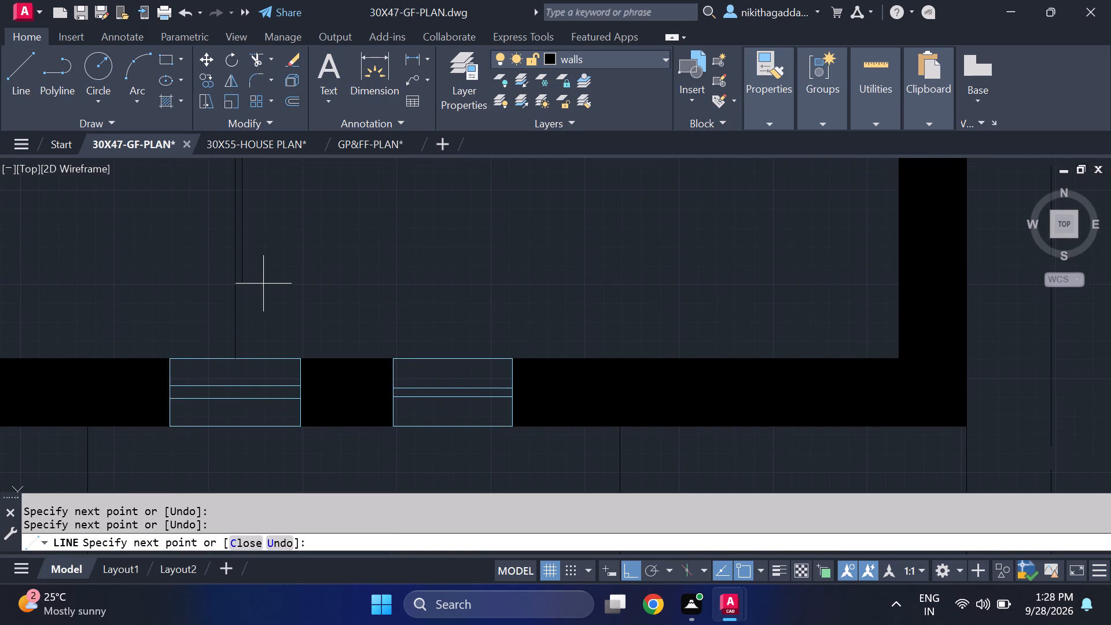
scroll(239, 355, "up", 2)
left_click(239, 365)
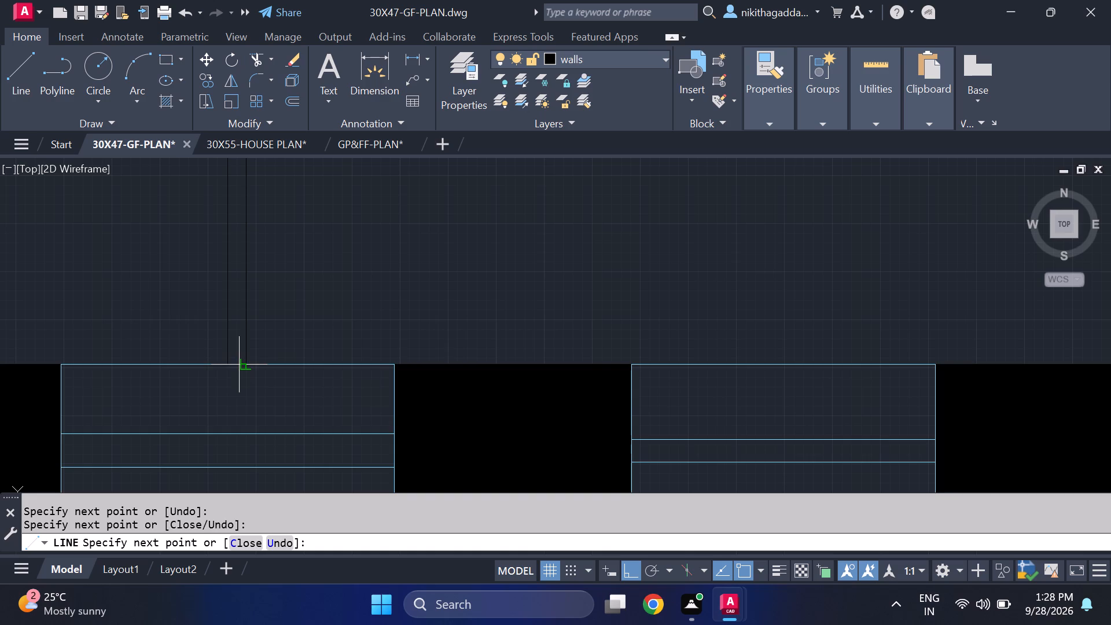
scroll(473, 303, "down", 4)
key("Escape")
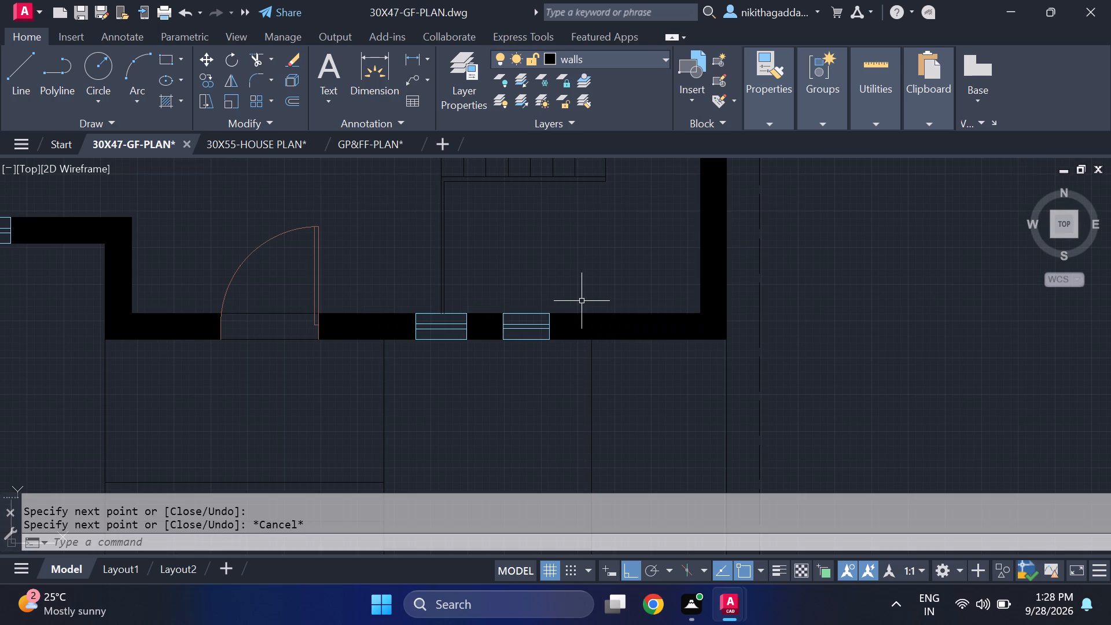
Move the inner vertical line slightly east to widen its gap from the parallel line running down to the window.
middle_click_drag(469, 218, 460, 244)
scroll(451, 250, "up", 2)
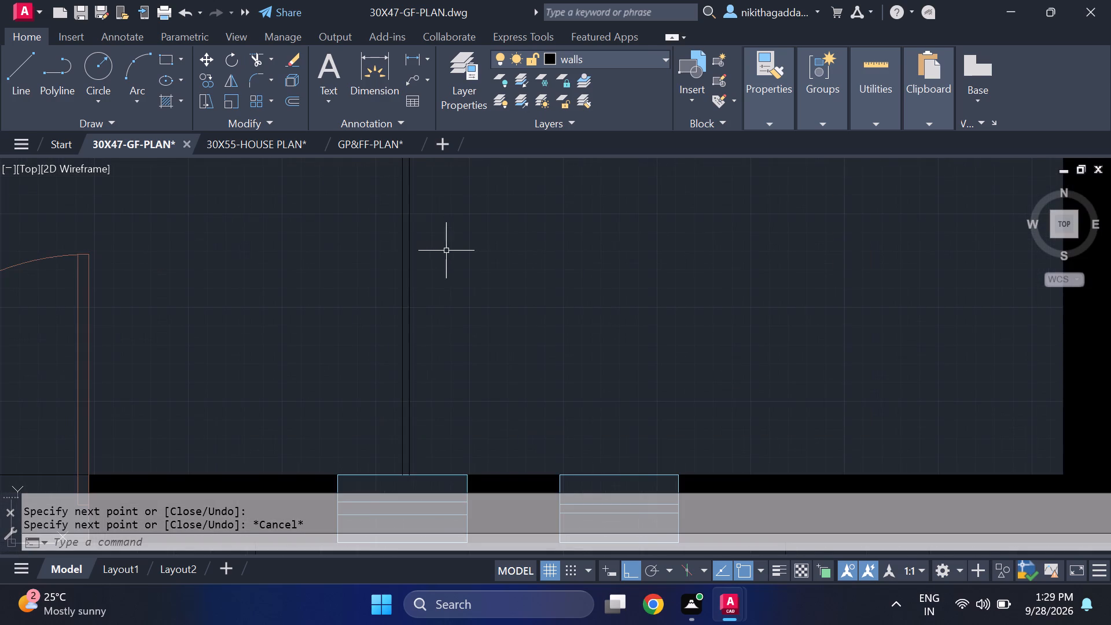
left_click(412, 267)
left_click(406, 273)
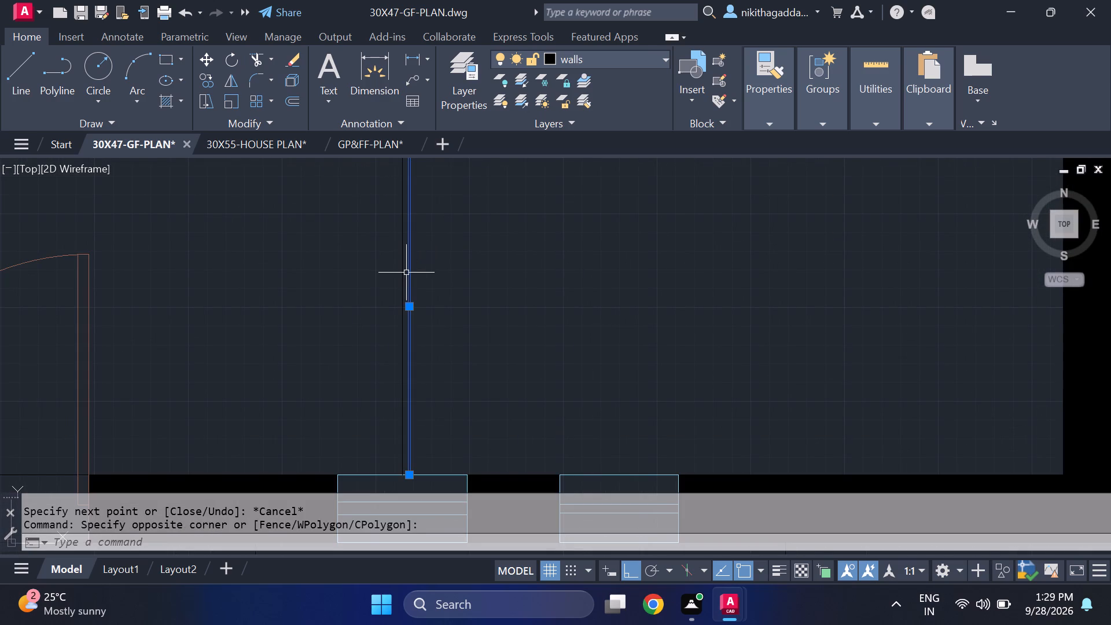
key("m")
key("Return")
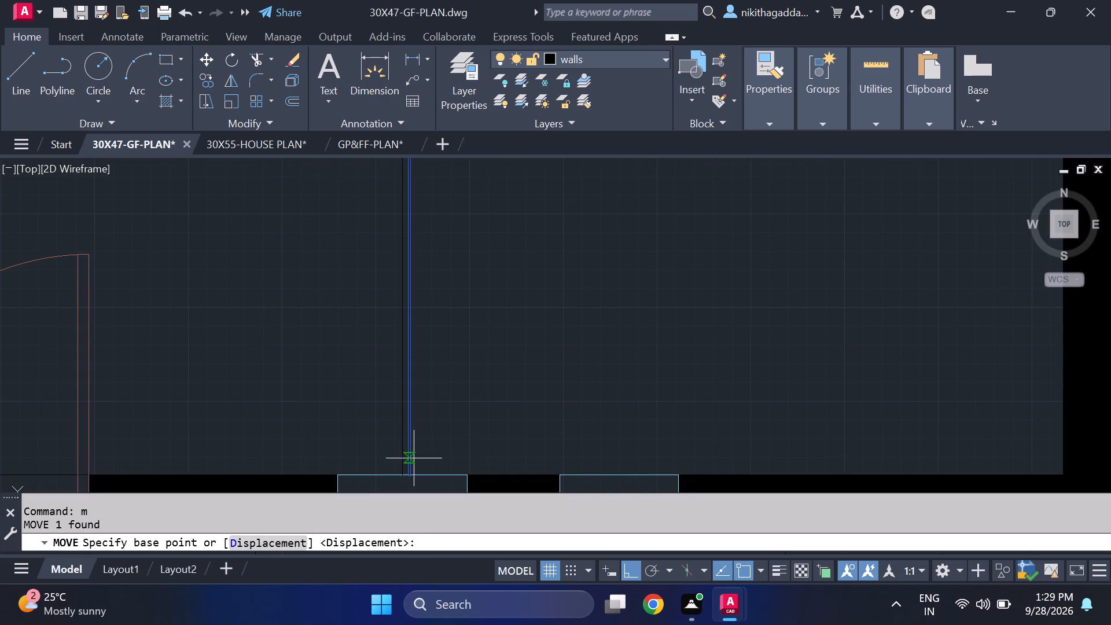
left_click(408, 474)
scroll(411, 473, "up", 2)
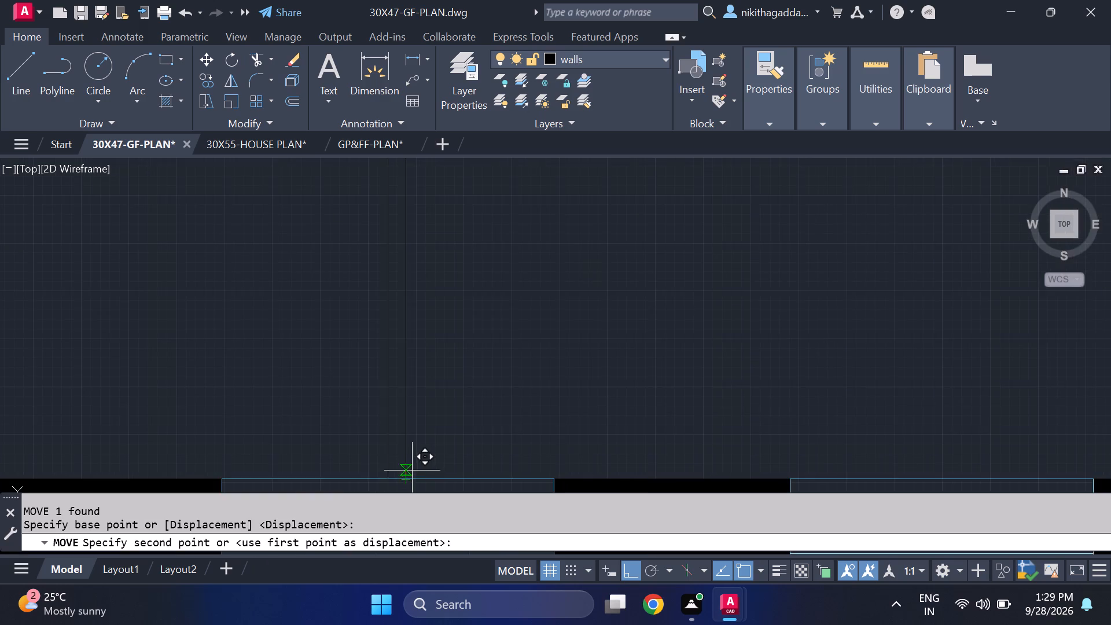
middle_click_drag(408, 467, 409, 378)
left_click(417, 388)
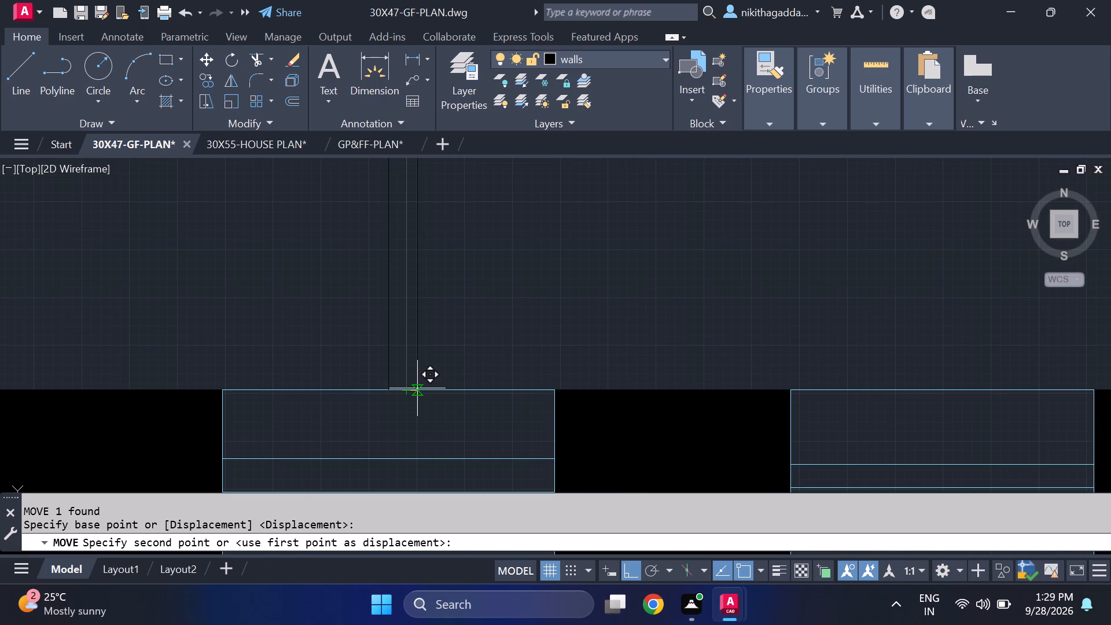
Trim the end of the inner horizontal line that projects west past the inner vertical line.
scroll(487, 314, "down", 4)
middle_click_drag(516, 273, 488, 392)
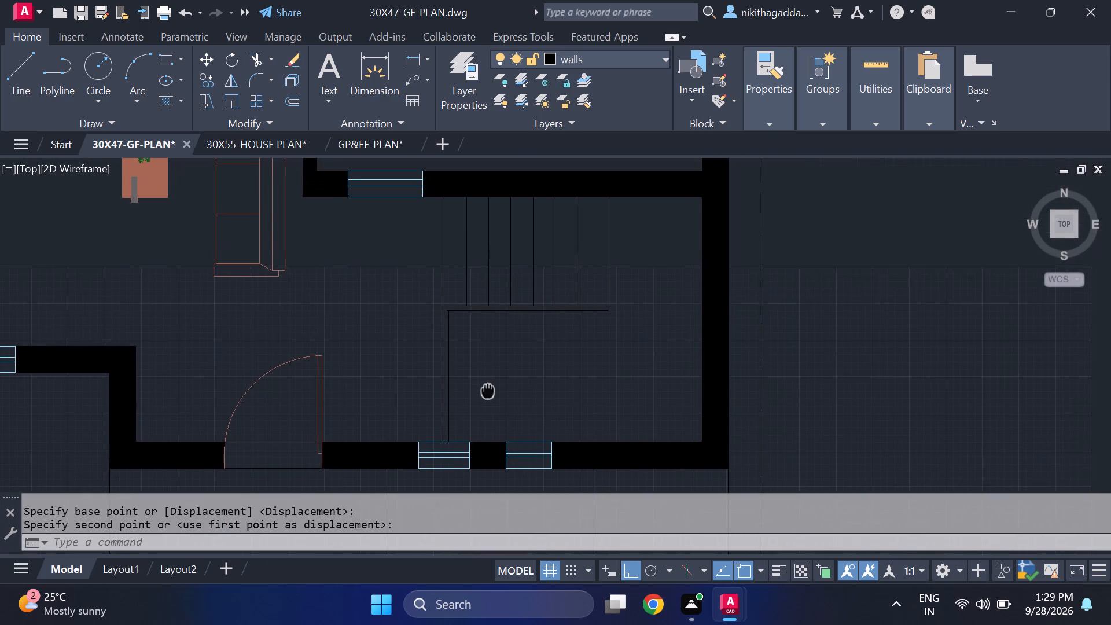
middle_click_drag(488, 392, 487, 394)
scroll(462, 312, "up", 4)
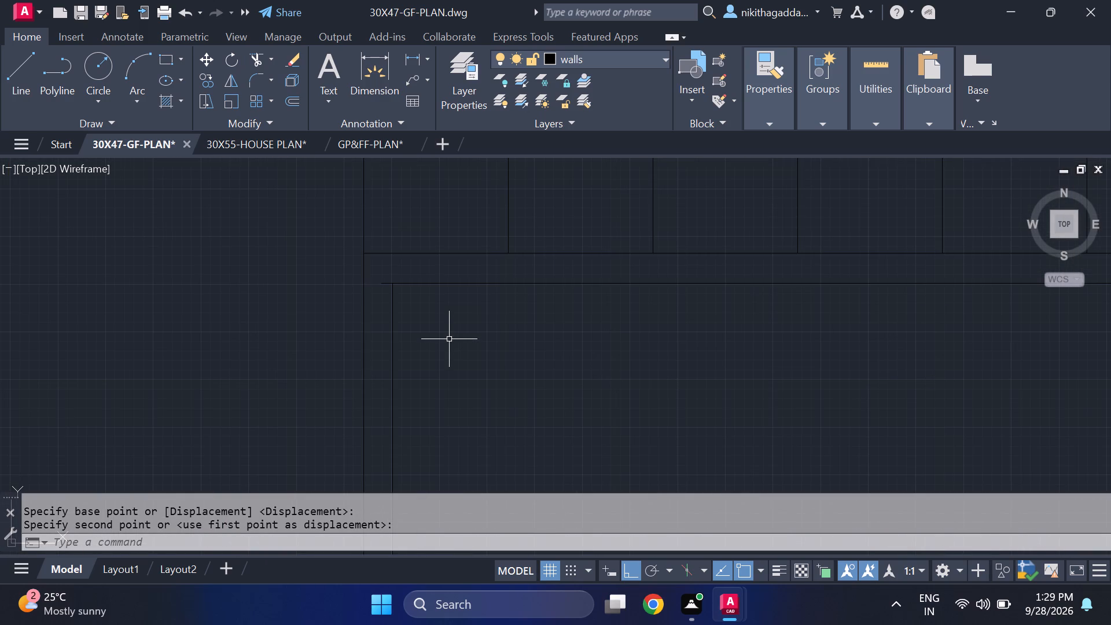
type("tr")
key("Return")
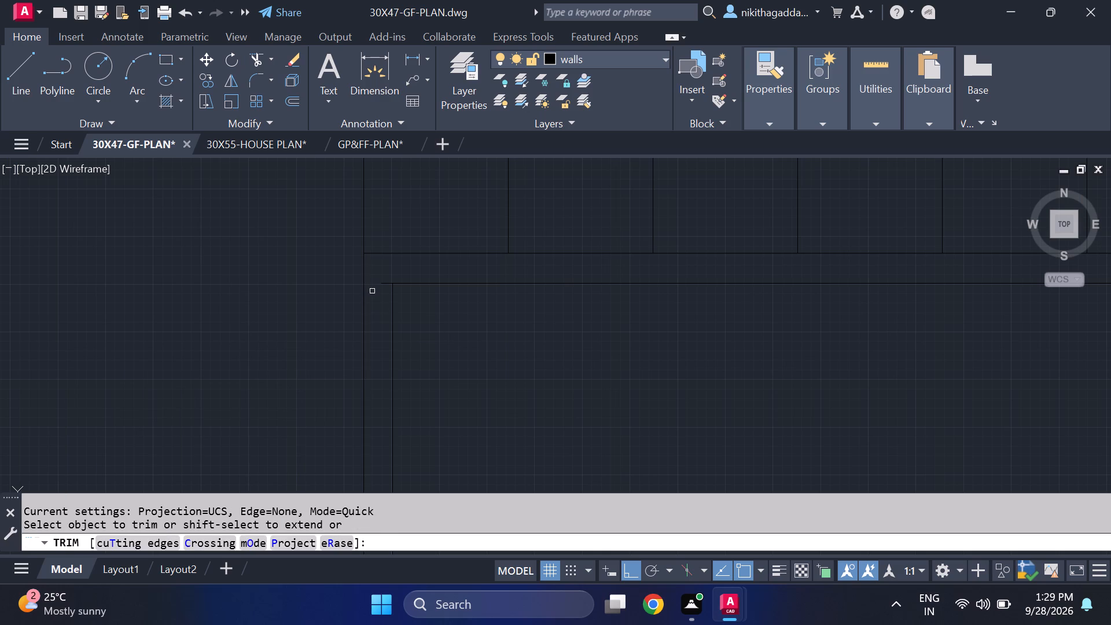
left_click(382, 286)
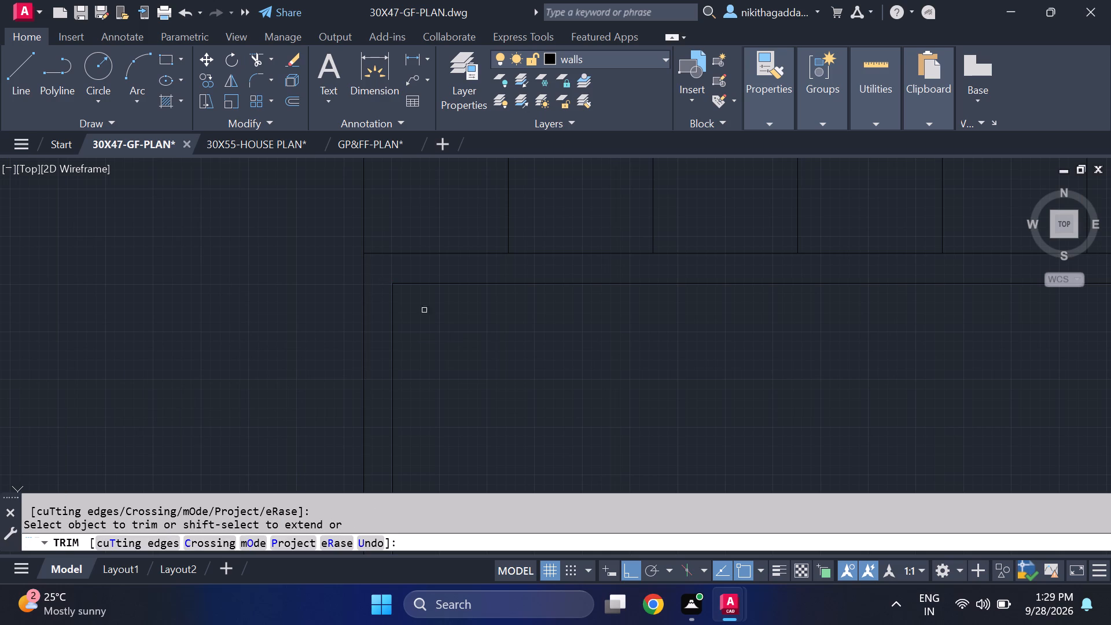
scroll(378, 277, "up", 3)
scroll(480, 348, "down", 5)
middle_click_drag(580, 390, 467, 262)
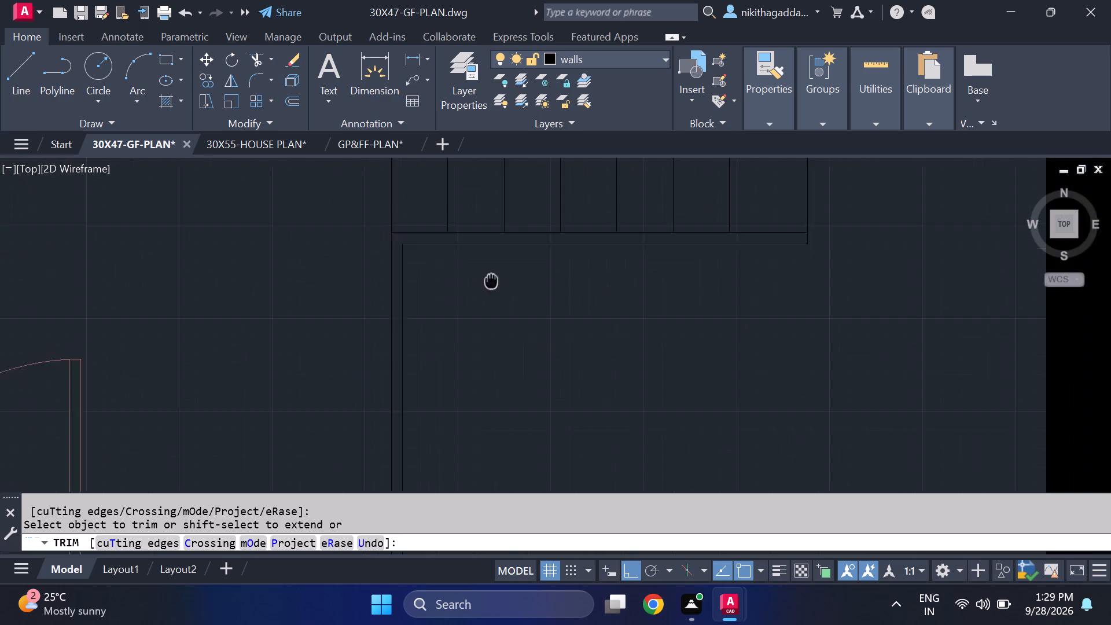
middle_click_drag(467, 262, 462, 259)
scroll(486, 296, "down", 3)
key("Escape")
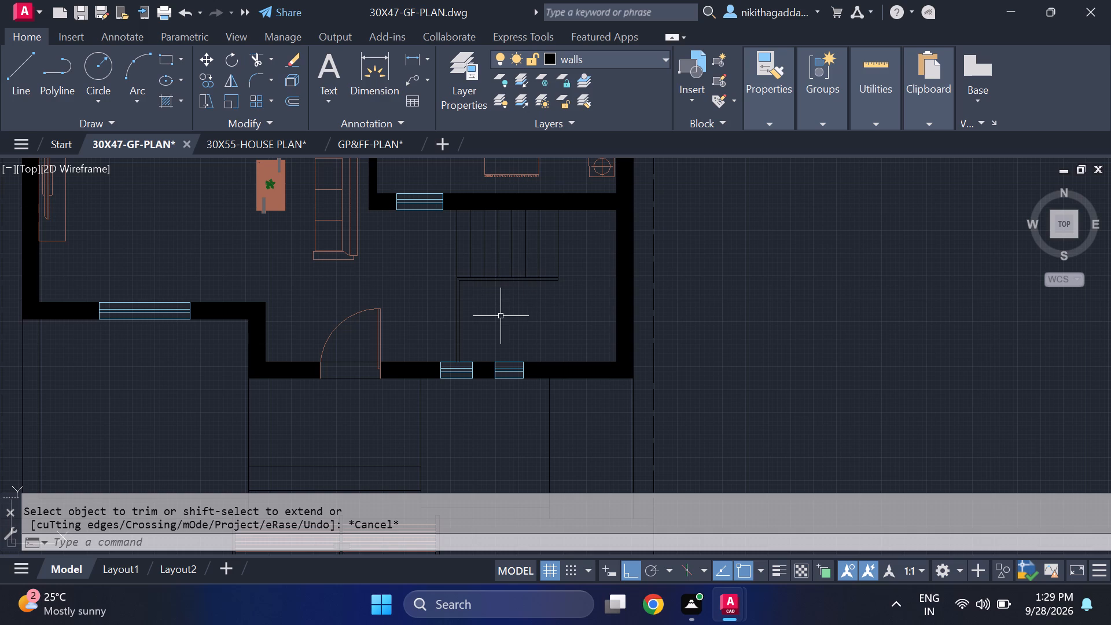
Draw a narrow horizontal strip about 2" thick below the stair flight, from the inner vertical line east to align with the flight's eastern end.
key("l")
key("Return")
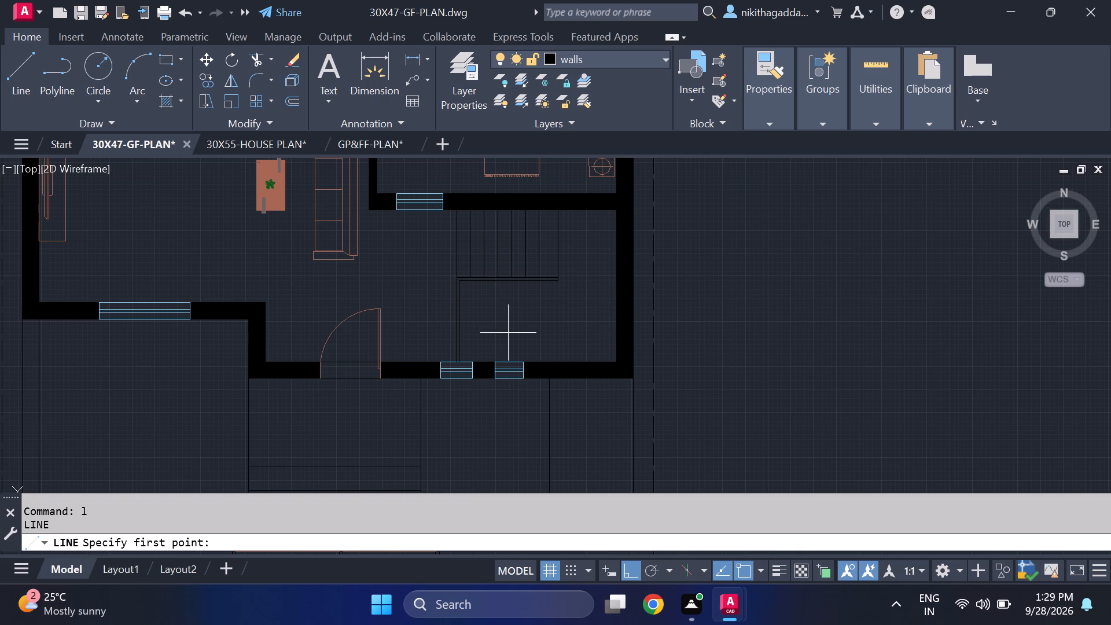
left_click(458, 326)
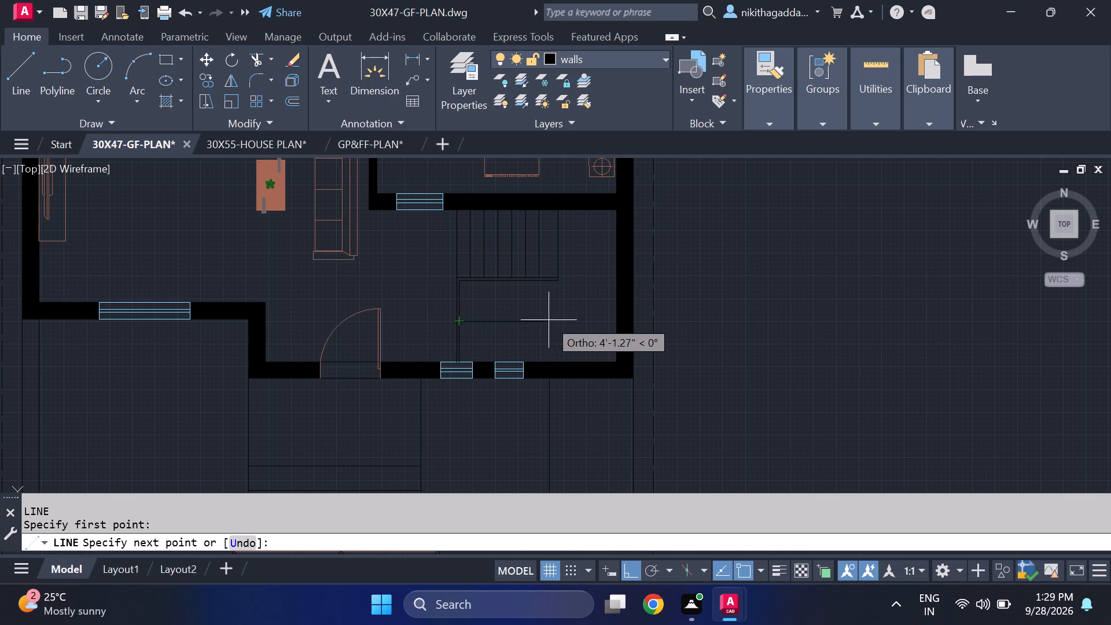
scroll(554, 313, "up", 2)
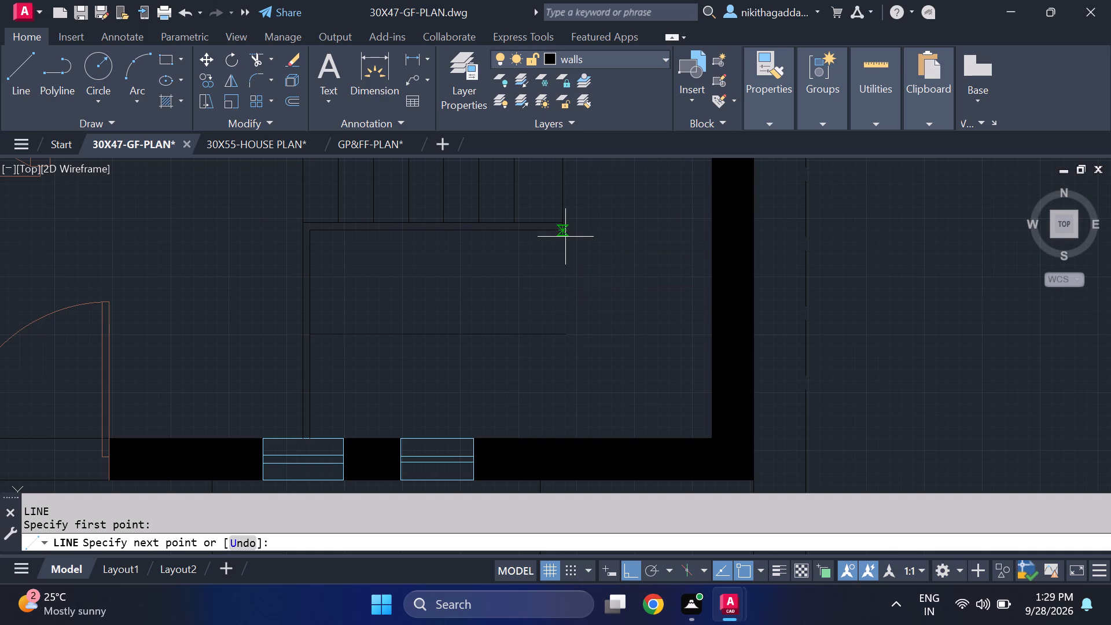
left_click(565, 336)
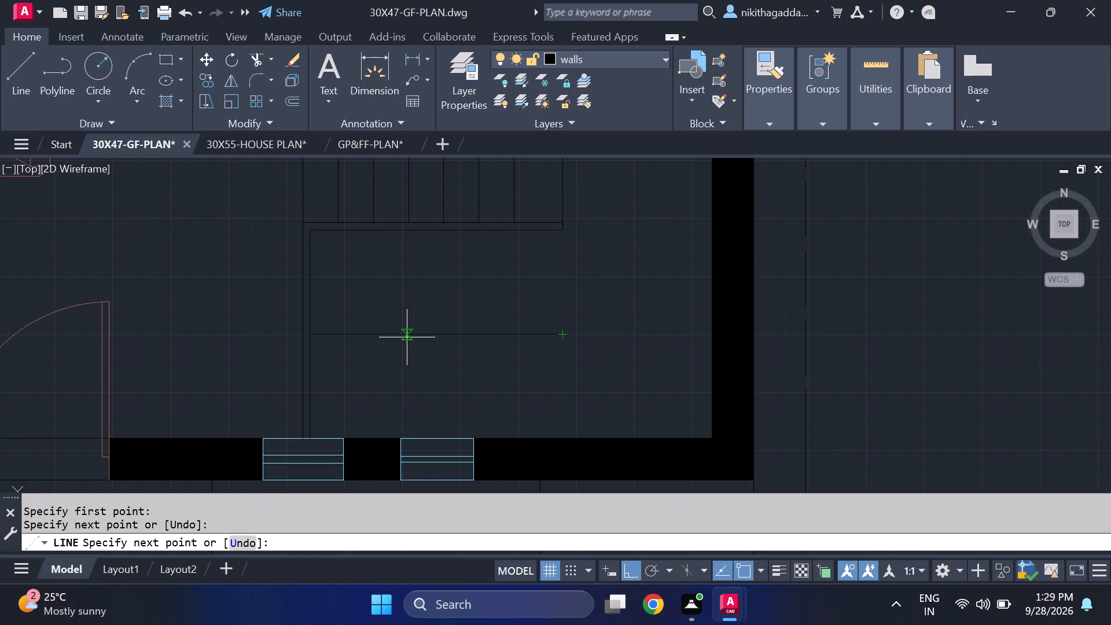
scroll(586, 321, "up", 2)
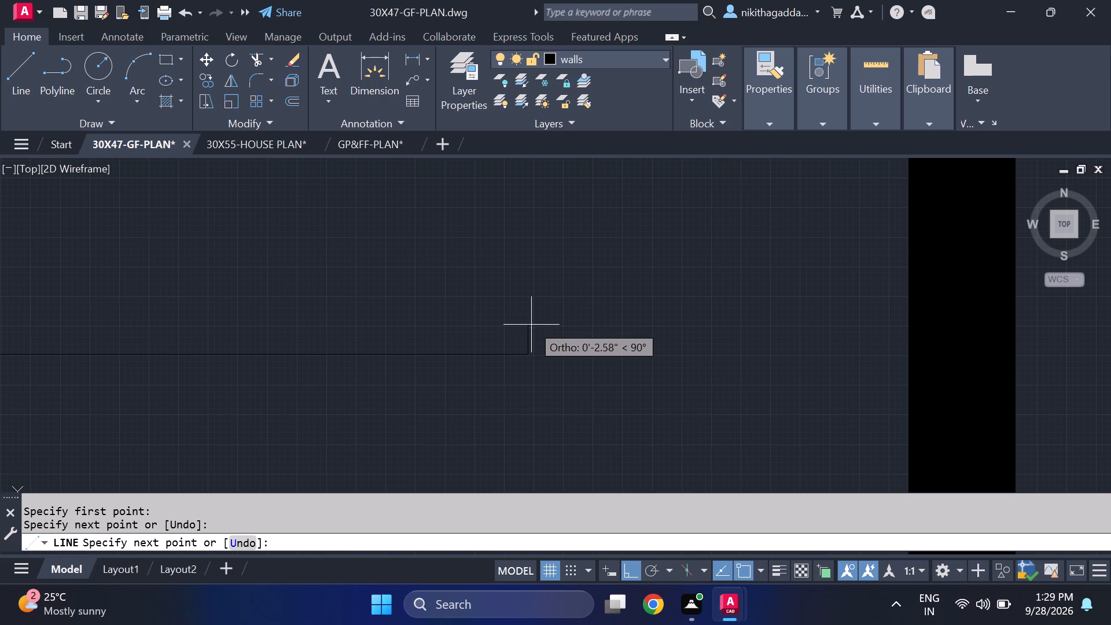
left_click(524, 330)
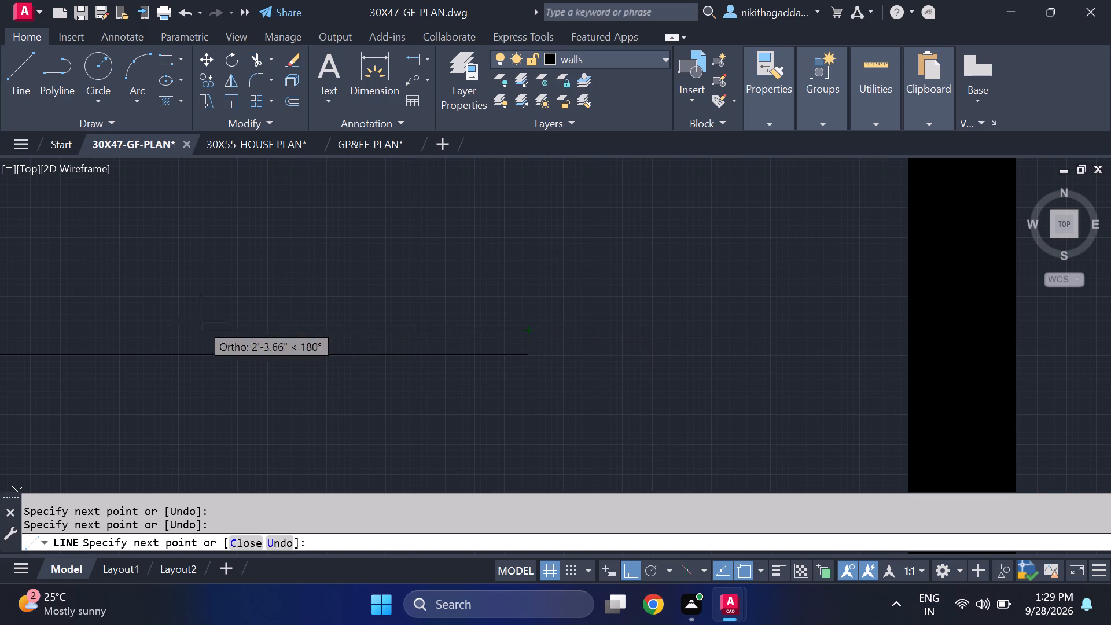
scroll(202, 323, "down", 3)
middle_click_drag(209, 321, 394, 334)
scroll(315, 336, "up", 2)
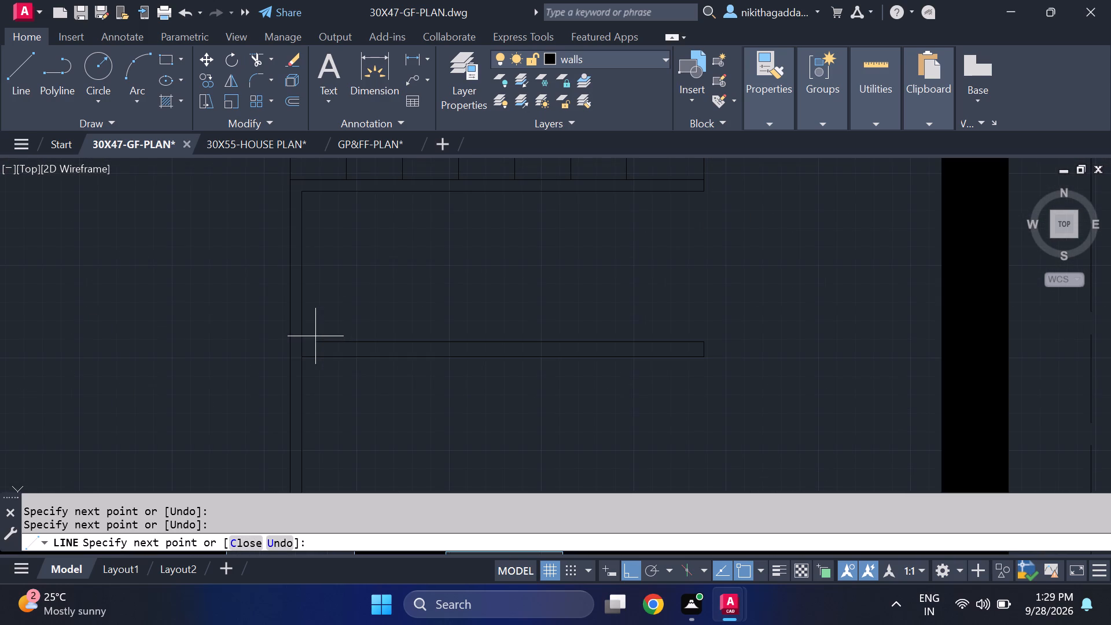
left_click(302, 342)
key("Escape")
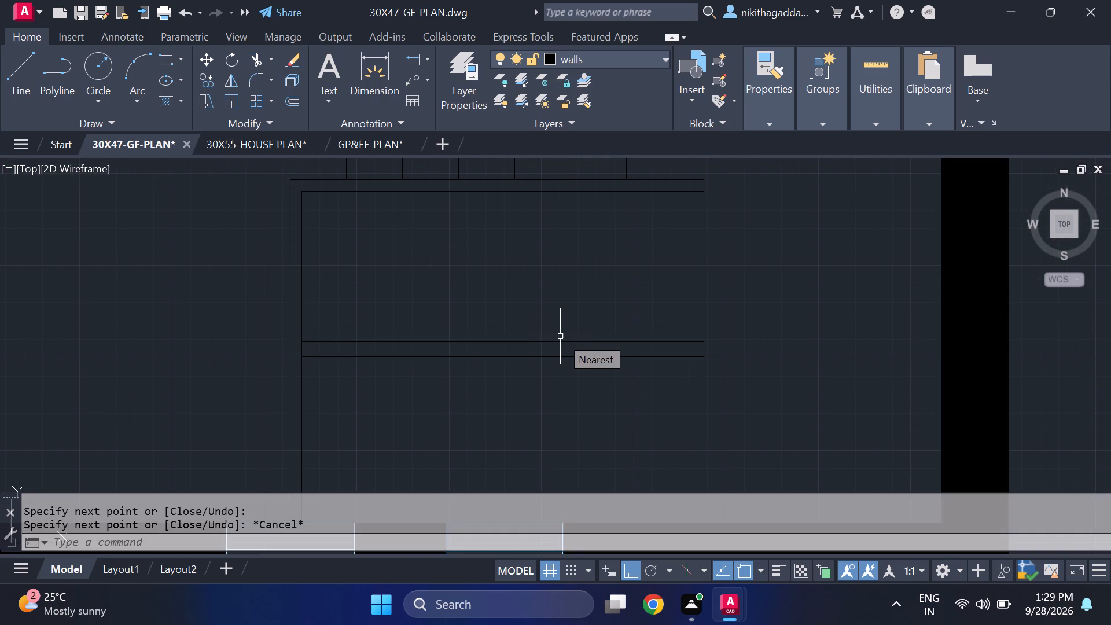
scroll(562, 374, "down", 4)
scroll(598, 346, "up", 1)
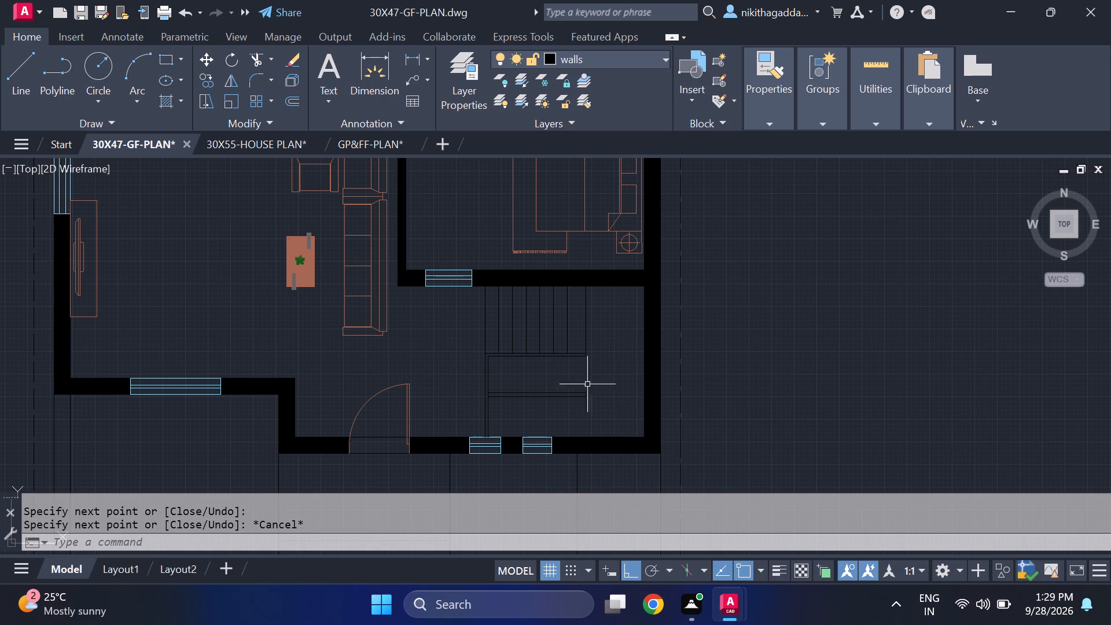
On layer 0, draw the lower flight's first vertical tread line between the two horizontal strips, aligned with the westernmost inner tread above.
left_click(642, 57)
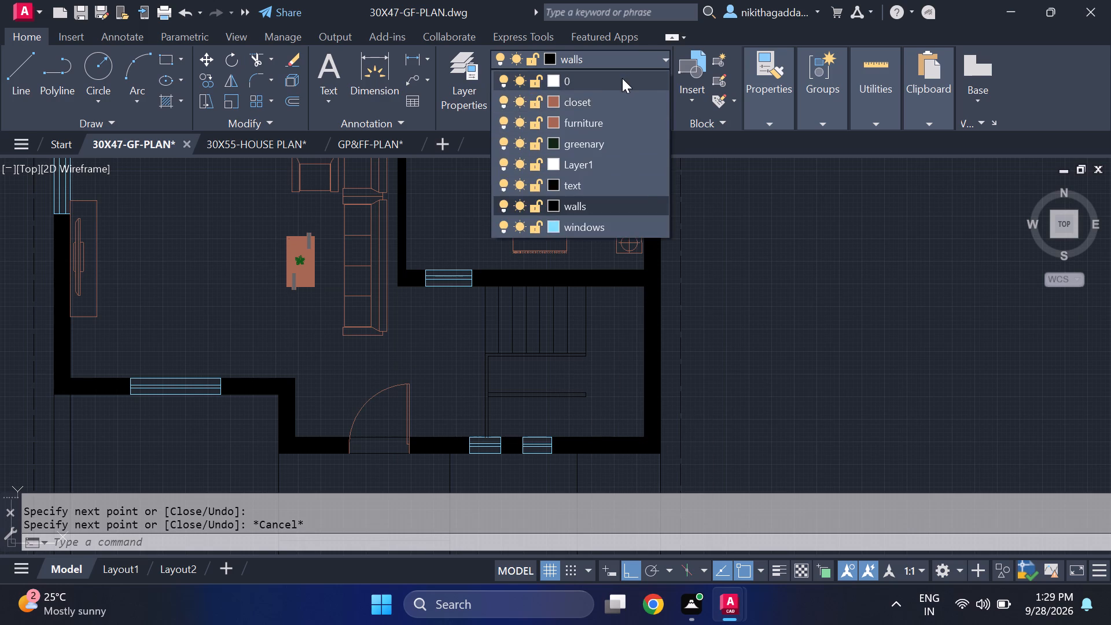
left_click(622, 78)
key("l")
key("Return")
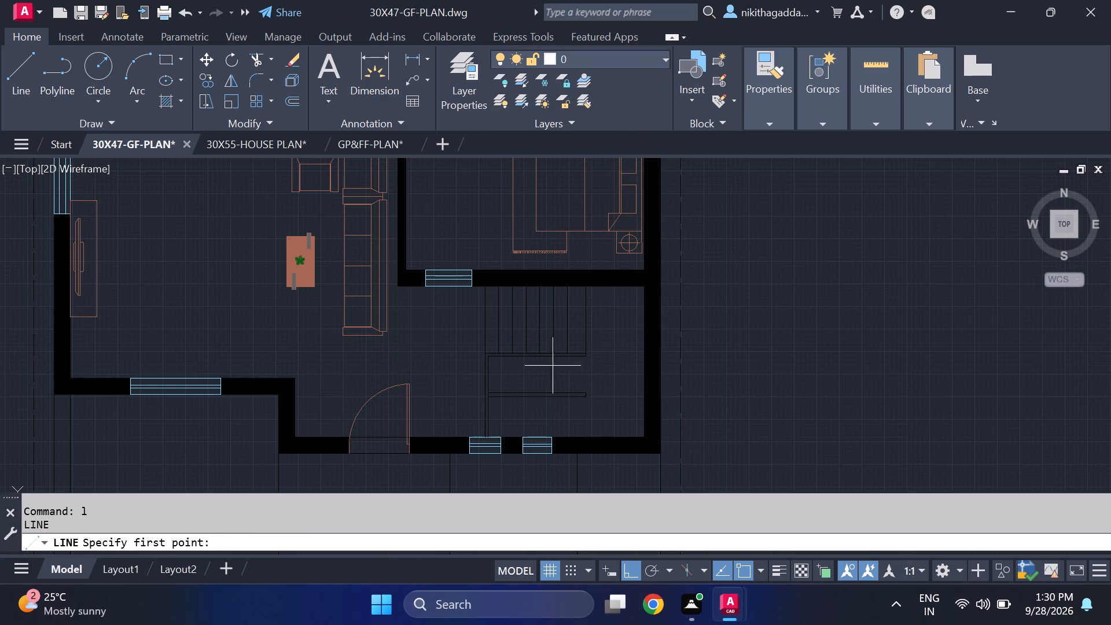
scroll(523, 382, "up", 2)
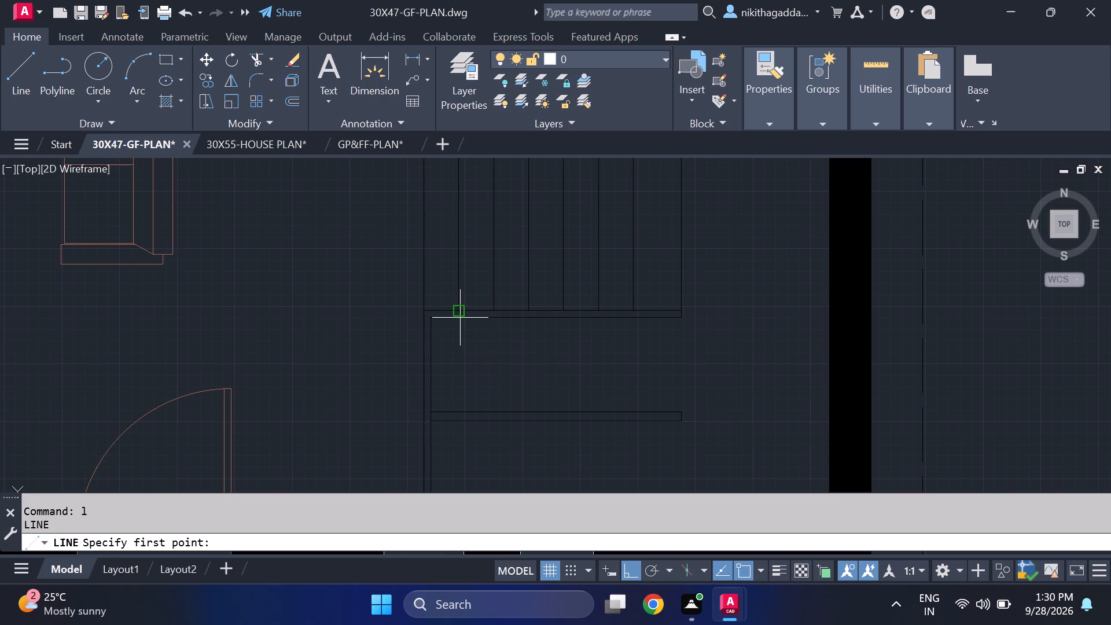
scroll(460, 317, "up", 3)
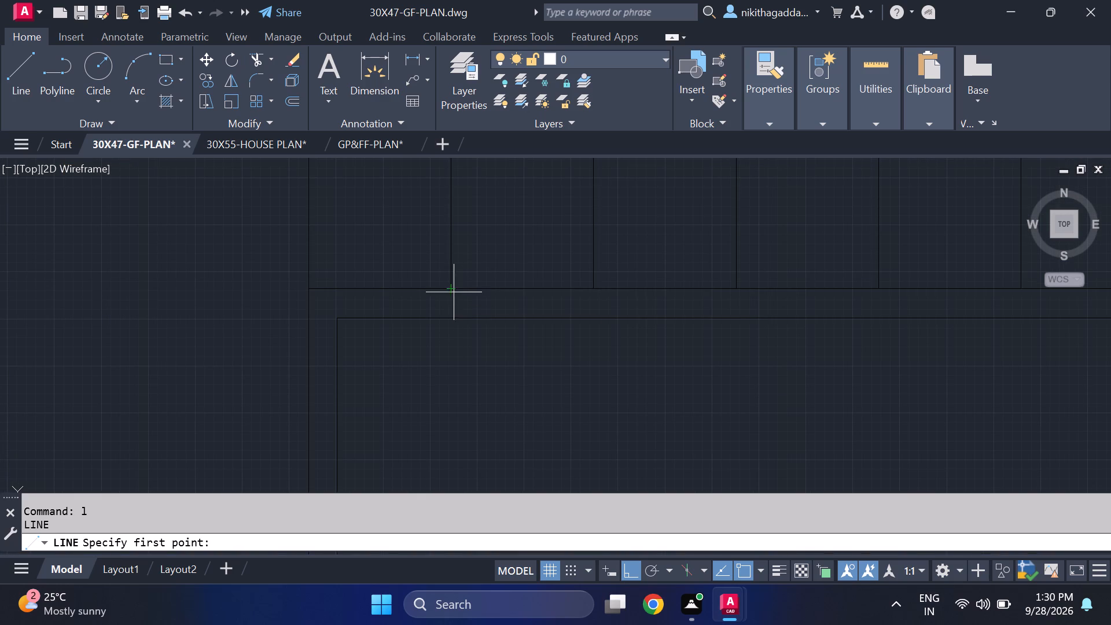
left_click(453, 319)
scroll(461, 416, "down", 4)
middle_click_drag(458, 431, 456, 427)
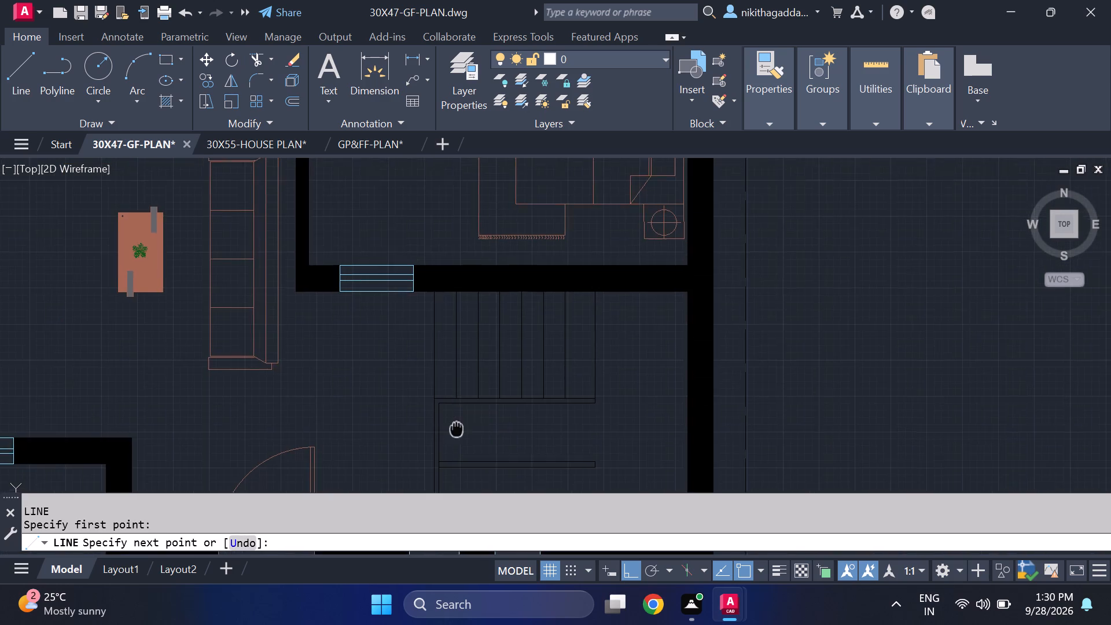
middle_click_drag(456, 427, 453, 323)
scroll(457, 349, "up", 3)
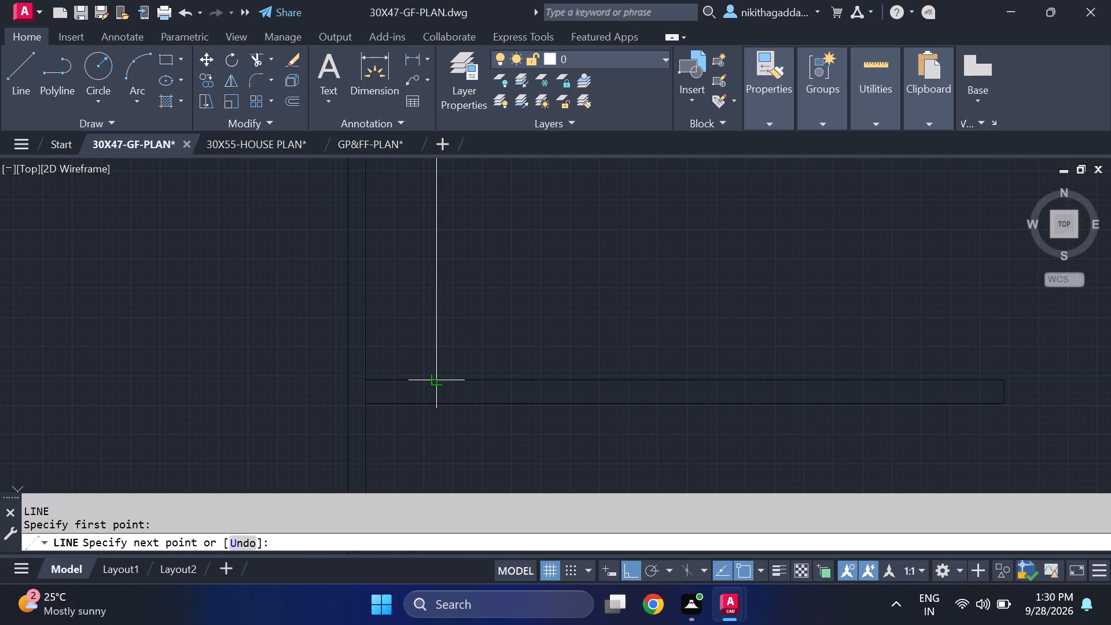
left_click(439, 380)
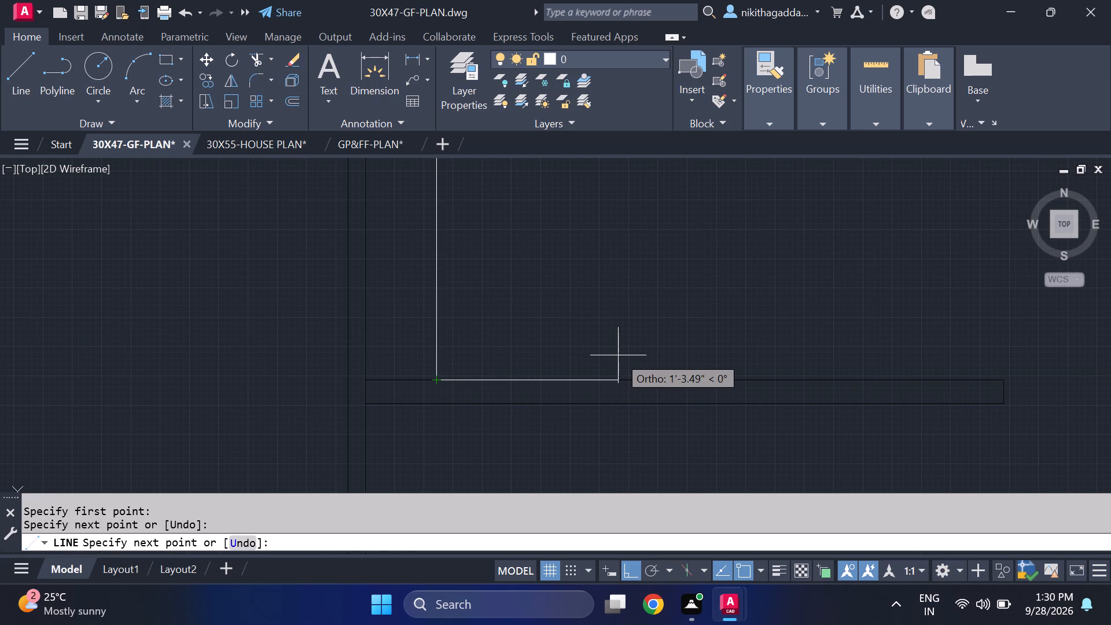
key("Escape")
Draw the lower flight's second tread line down to the lower strip, aligned with the second inner tread from the west above.
key("l")
key("Return")
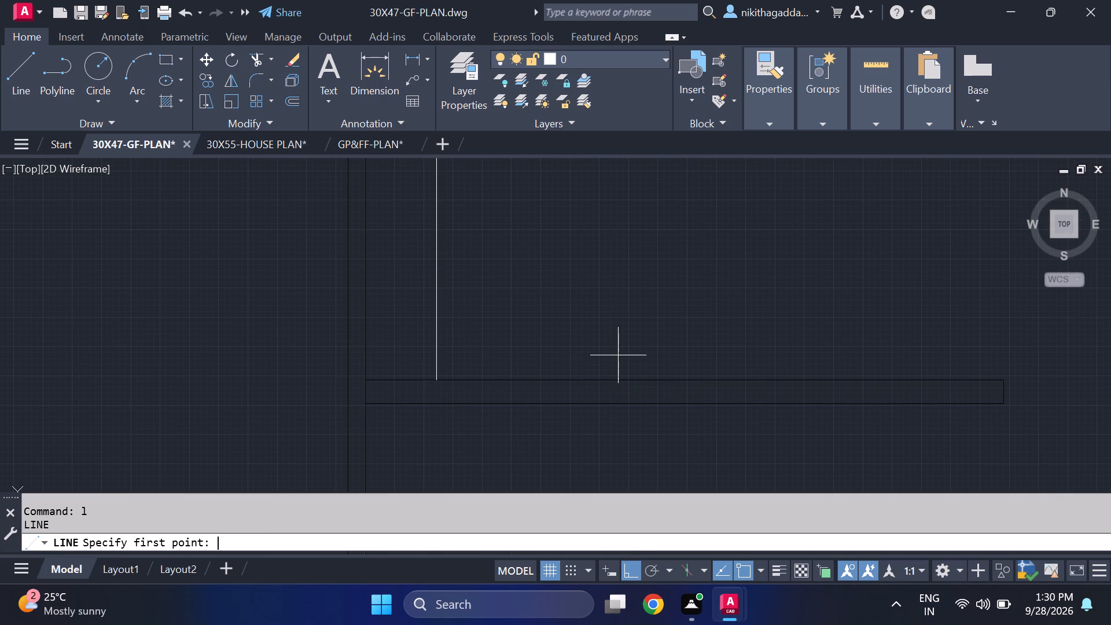
scroll(612, 355, "down", 4)
scroll(615, 289, "up", 2)
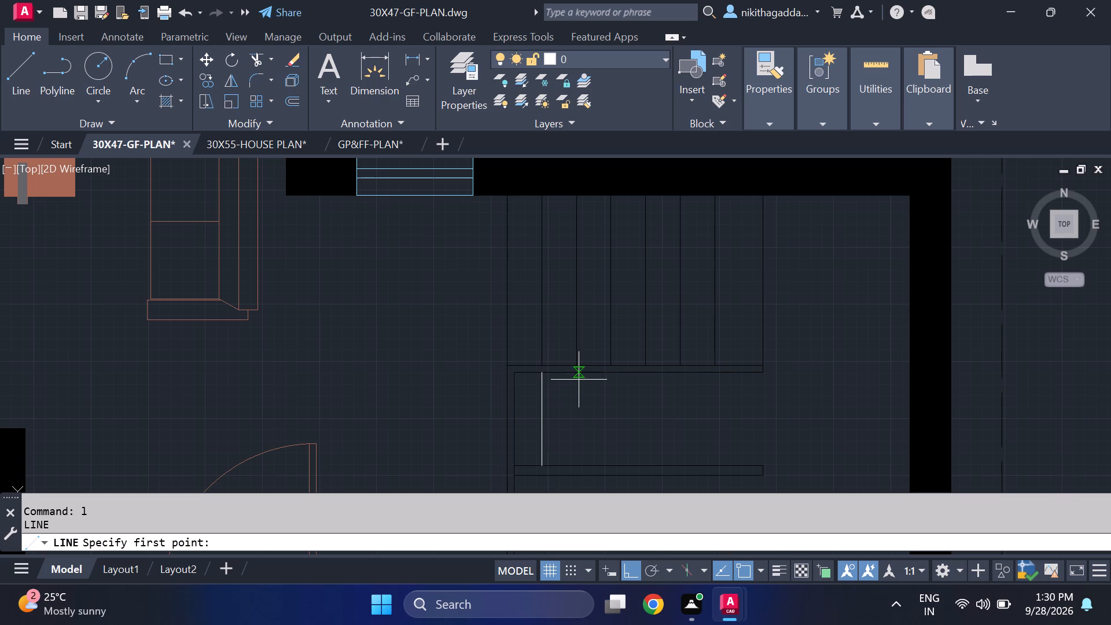
scroll(580, 376, "up", 3)
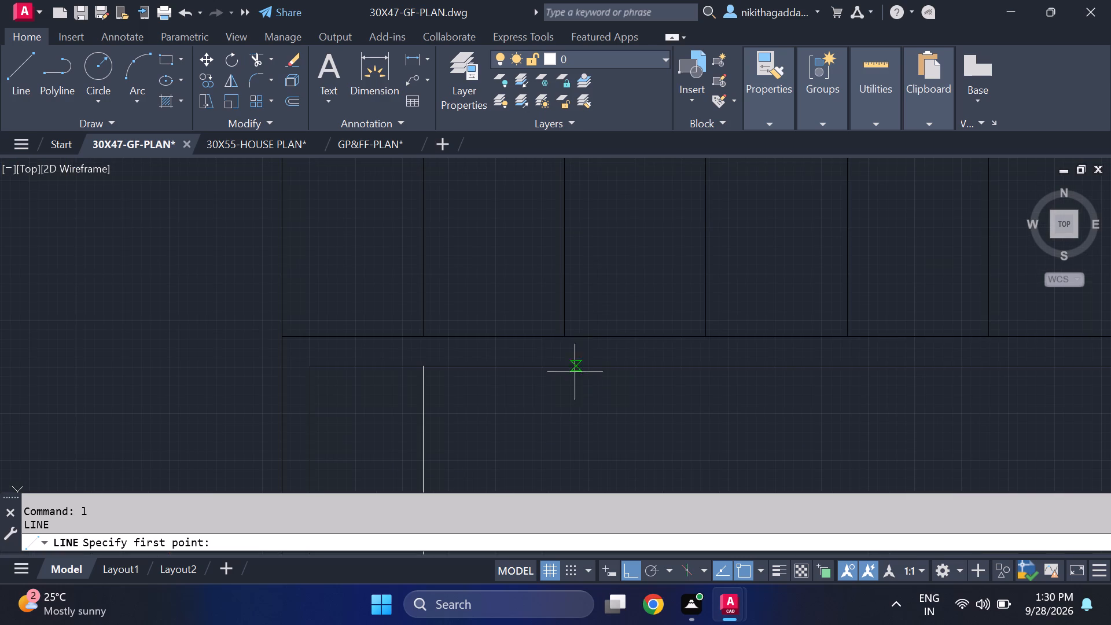
left_click(567, 369)
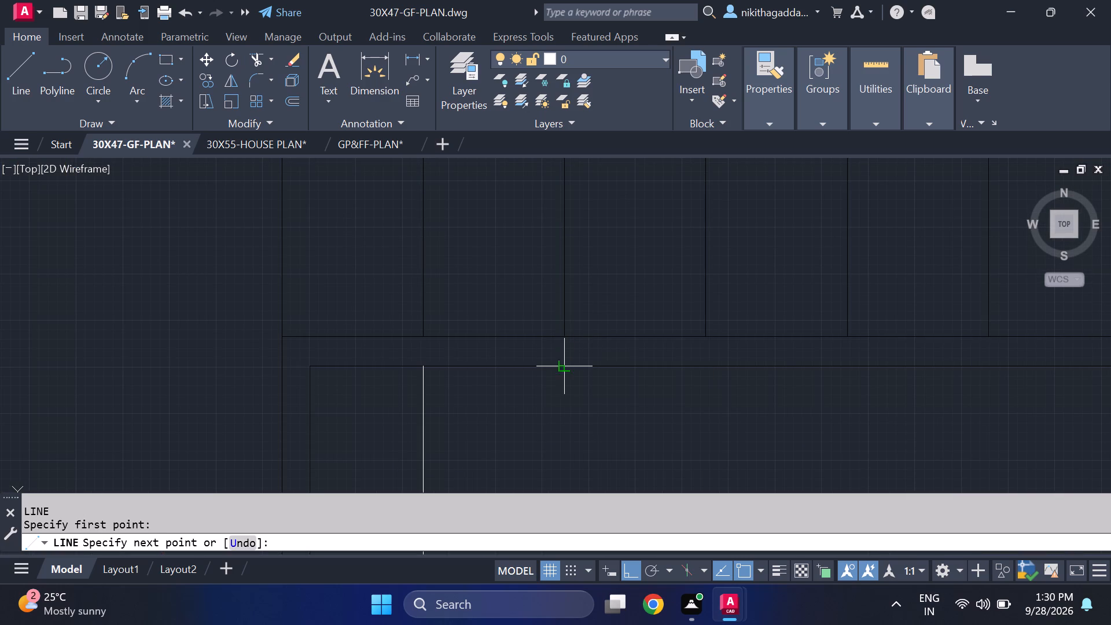
scroll(568, 433, "down", 4)
middle_click_drag(561, 439, 554, 329)
scroll(555, 367, "up", 3)
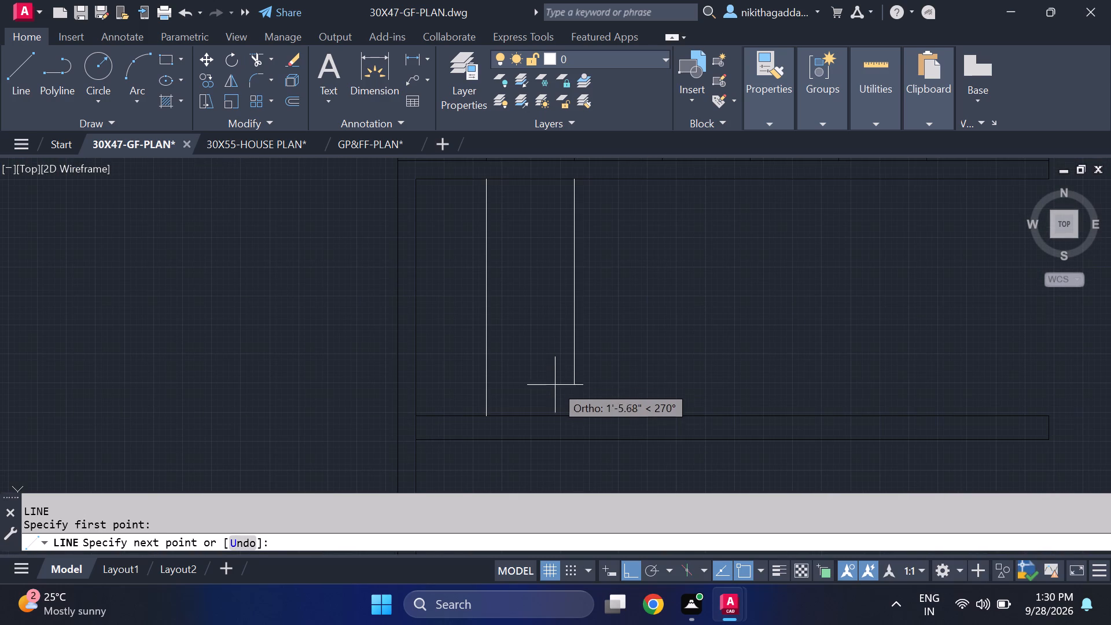
left_click(579, 415)
key("Return")
Draw the lower flight's third tread line between the strips, aligned with the third inner tread above.
key("Return")
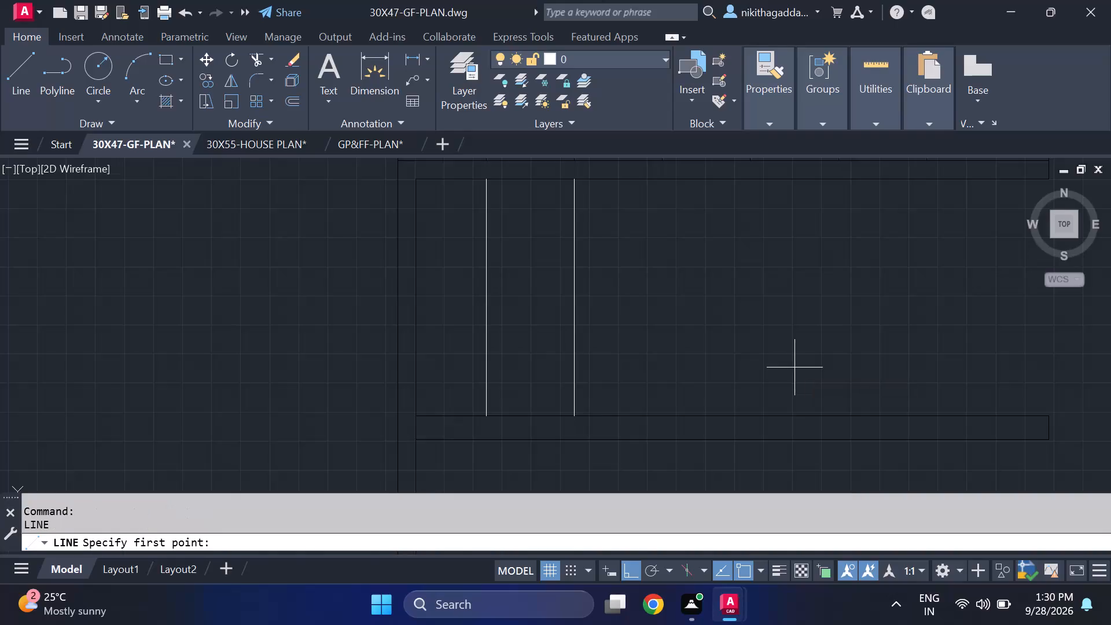
scroll(778, 285, "down", 2)
middle_click_drag(755, 293, 664, 317)
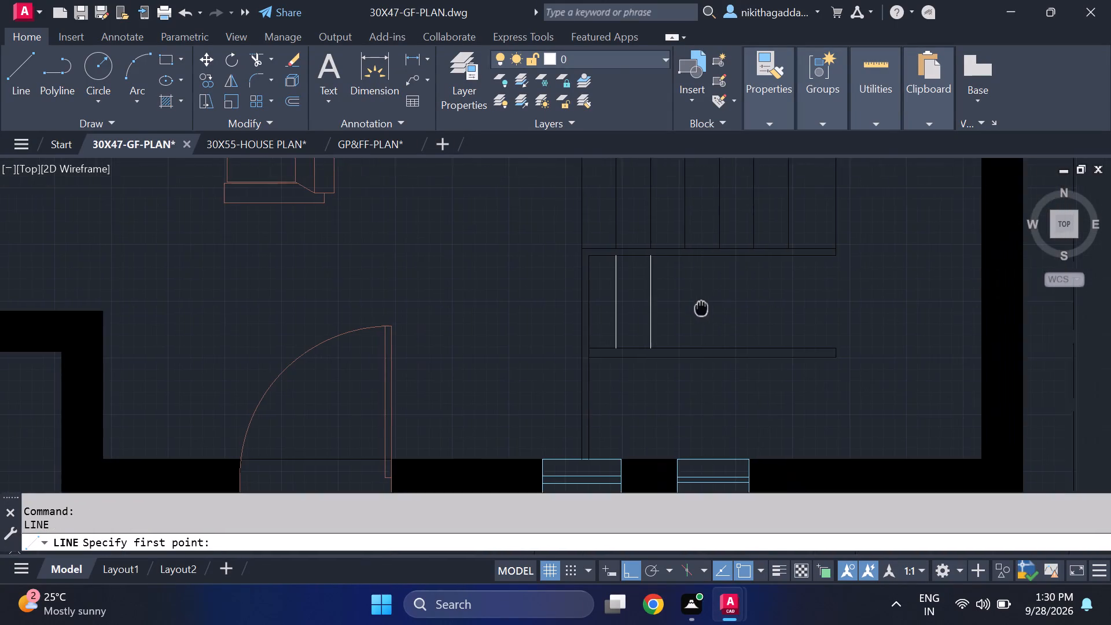
middle_click_drag(664, 317, 560, 327)
scroll(558, 322, "up", 2)
middle_click_drag(527, 280, 516, 325)
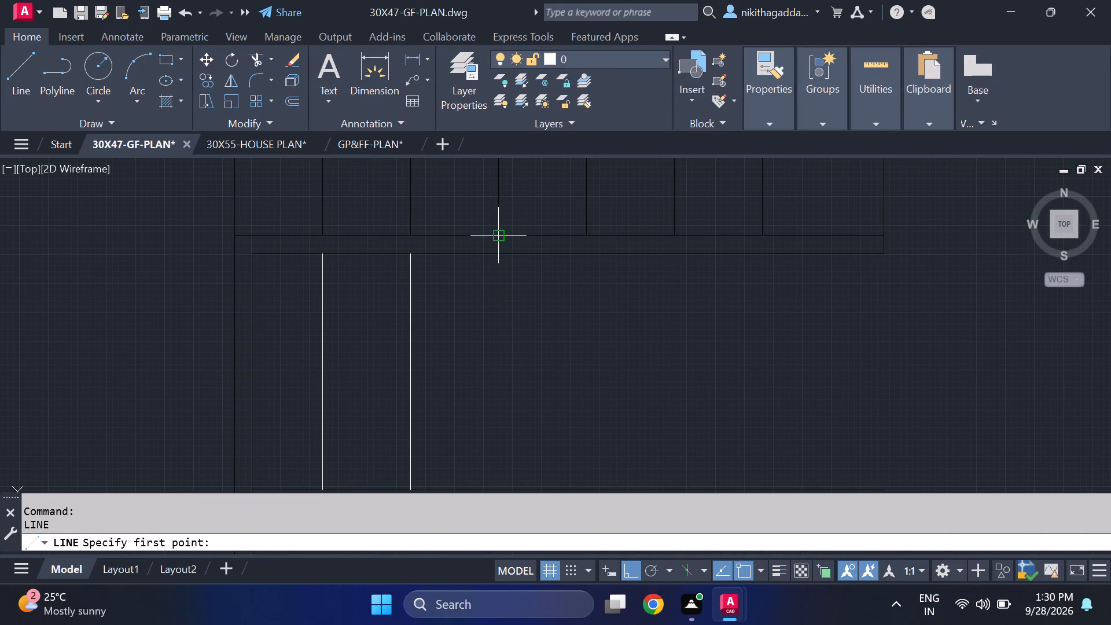
left_click(502, 254)
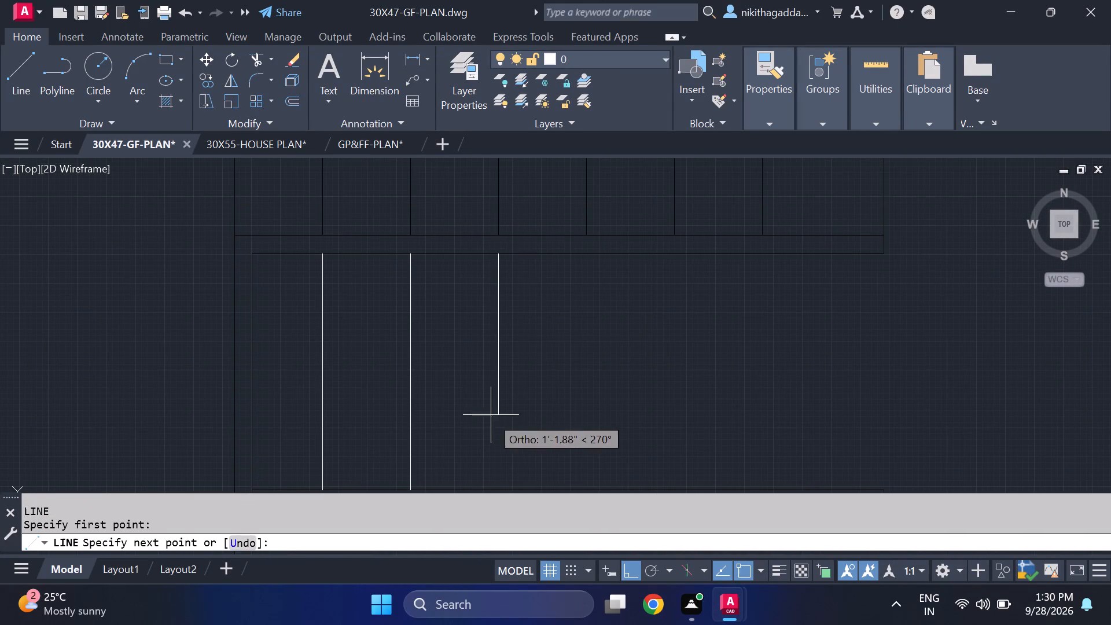
scroll(491, 422, "down", 2)
left_click(491, 446)
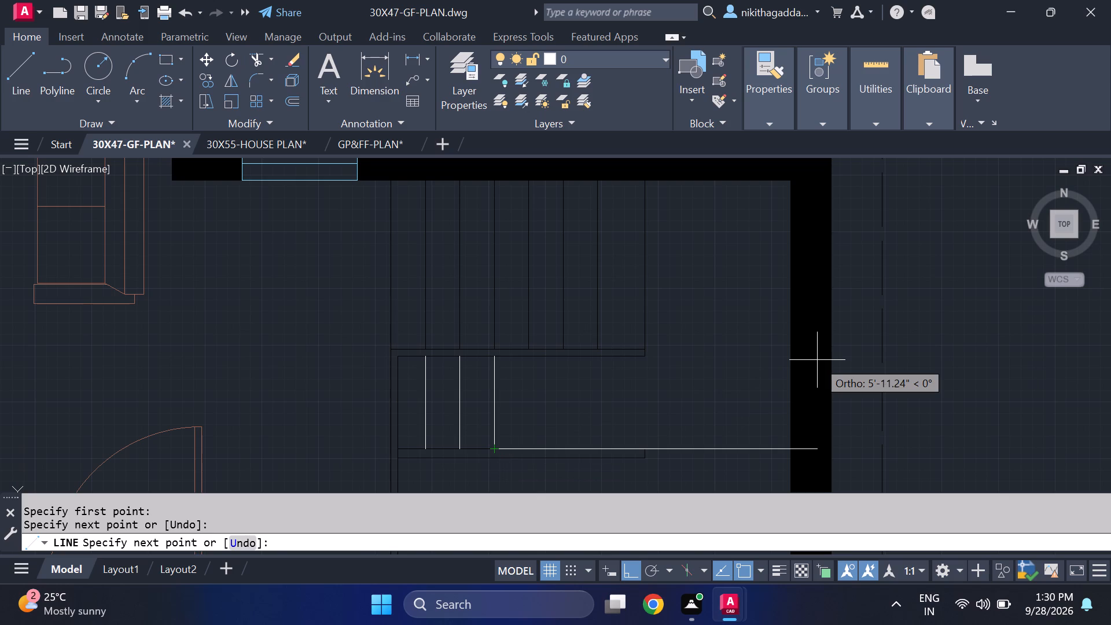
key("Return")
Draw the fourth, fifth and sixth tread lines of the lower flight between the strips, each aligned with its matching tread above.
key("Return")
middle_click_drag(621, 464, 535, 394)
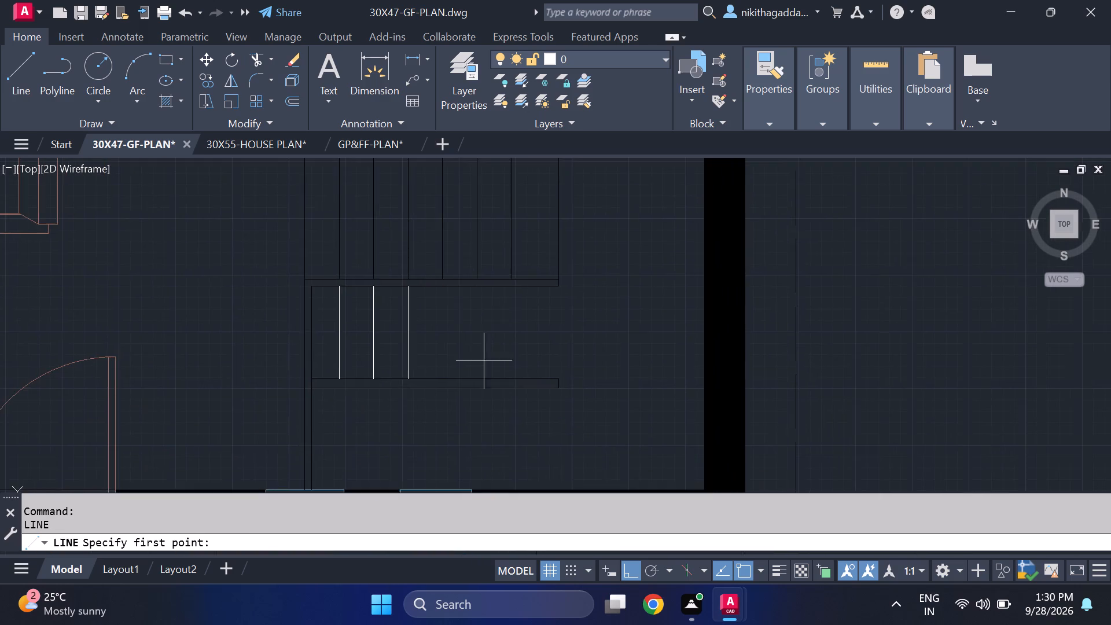
scroll(454, 338, "up", 2)
middle_click_drag(443, 288, 453, 330)
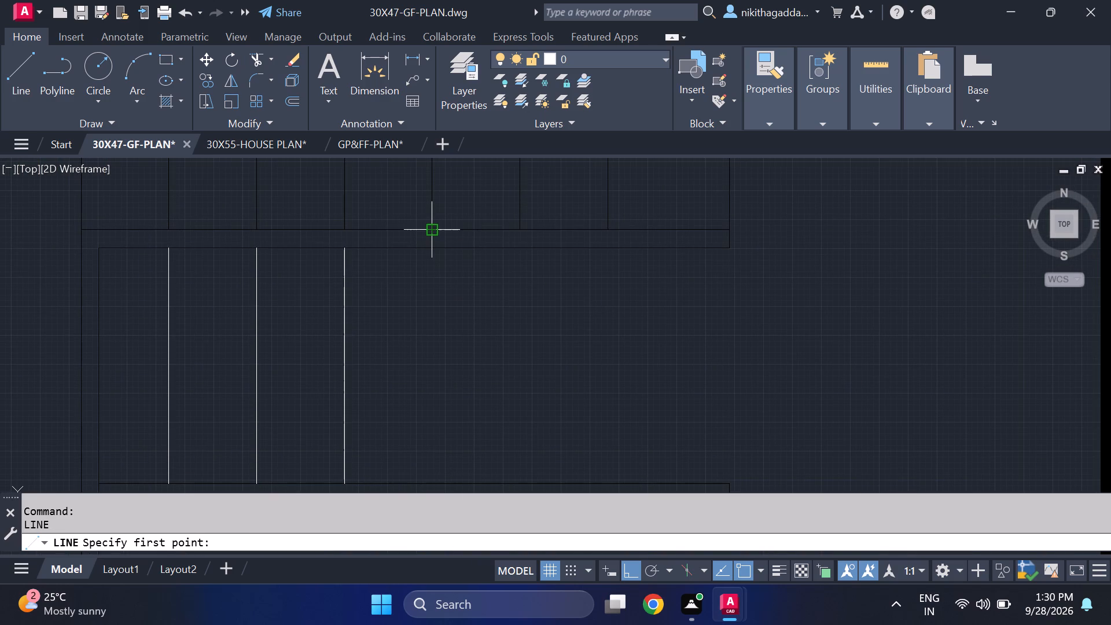
left_click(432, 247)
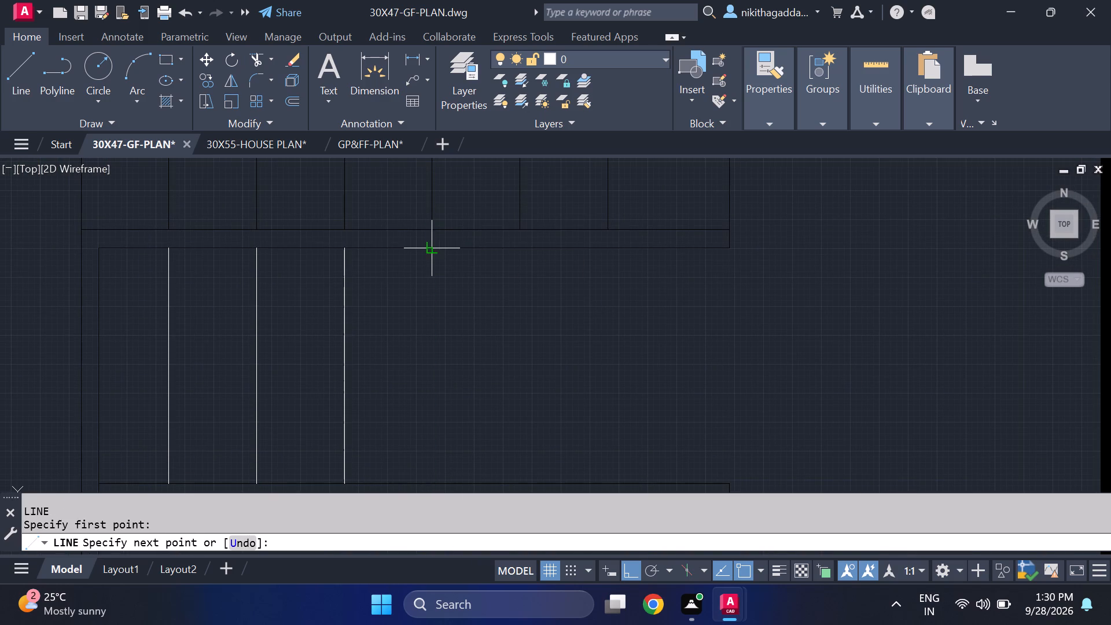
left_click(430, 486)
key("Return")
key("Return")
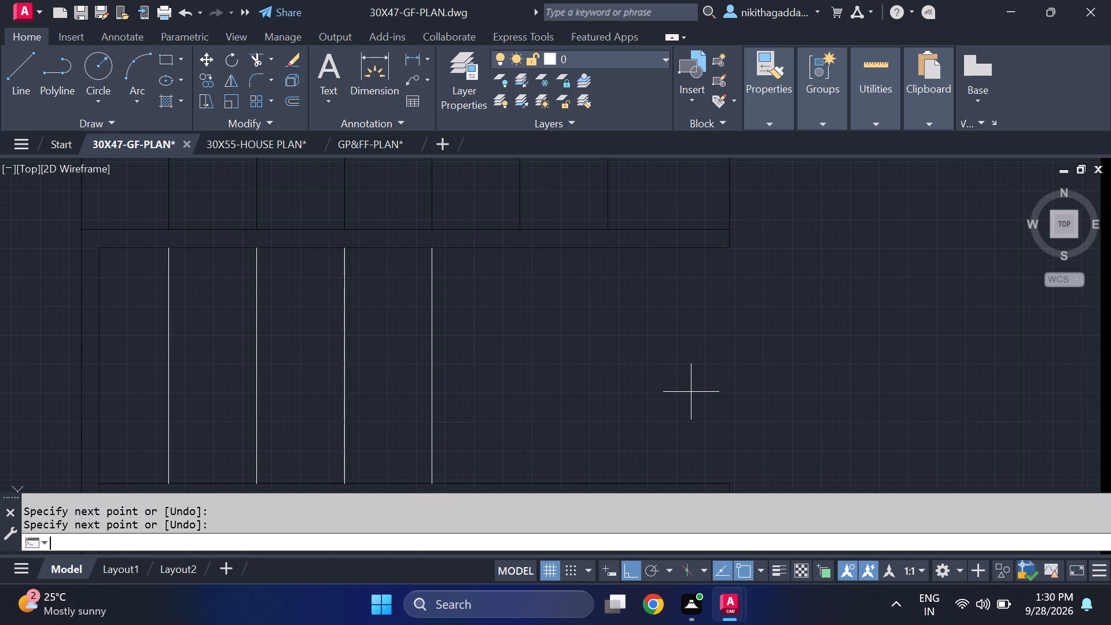
left_click(521, 247)
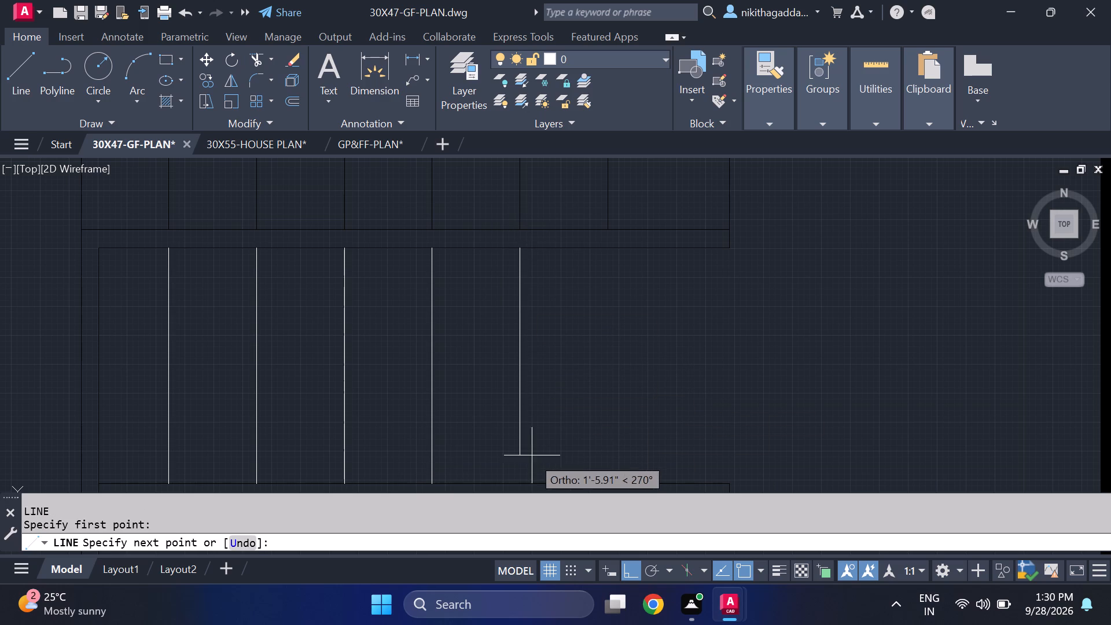
left_click(518, 480)
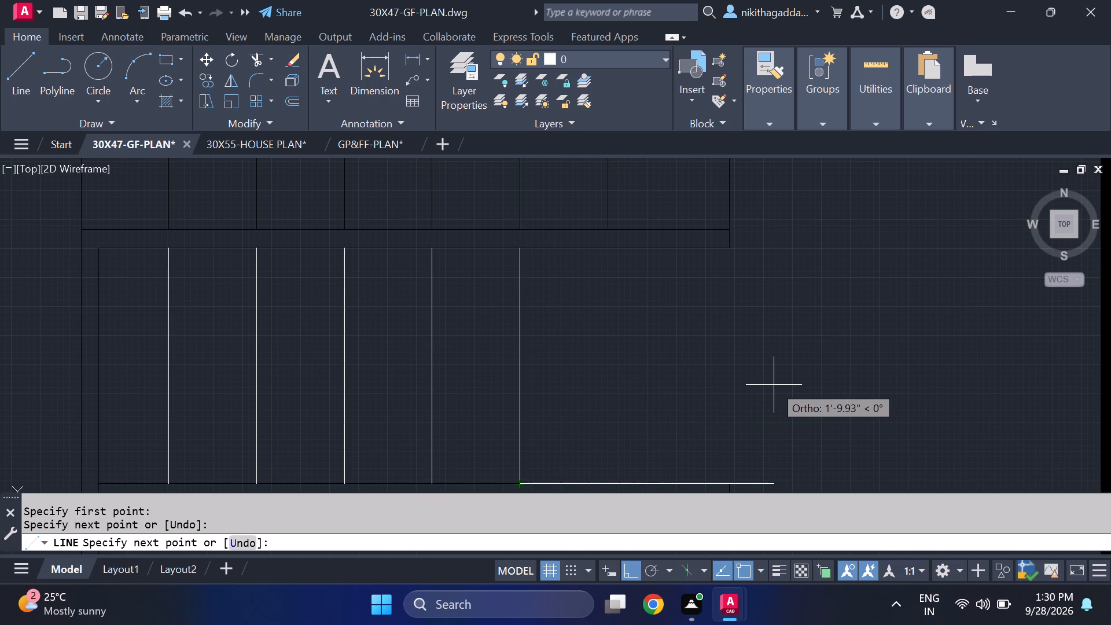
key("Return")
key("Return")
middle_click_drag(739, 372, 638, 344)
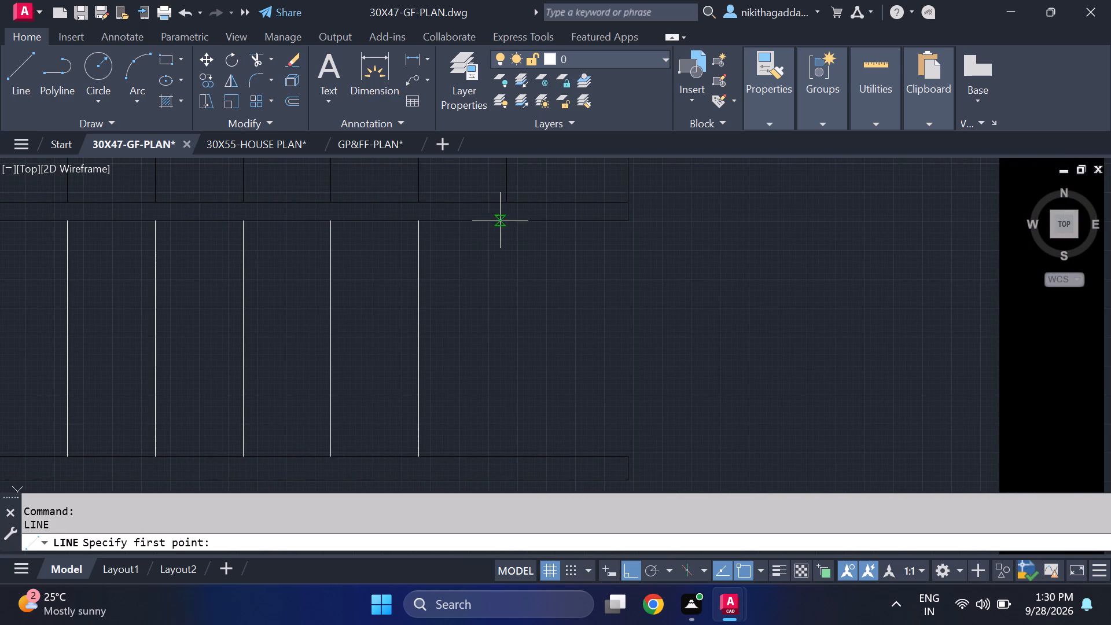
left_click(506, 224)
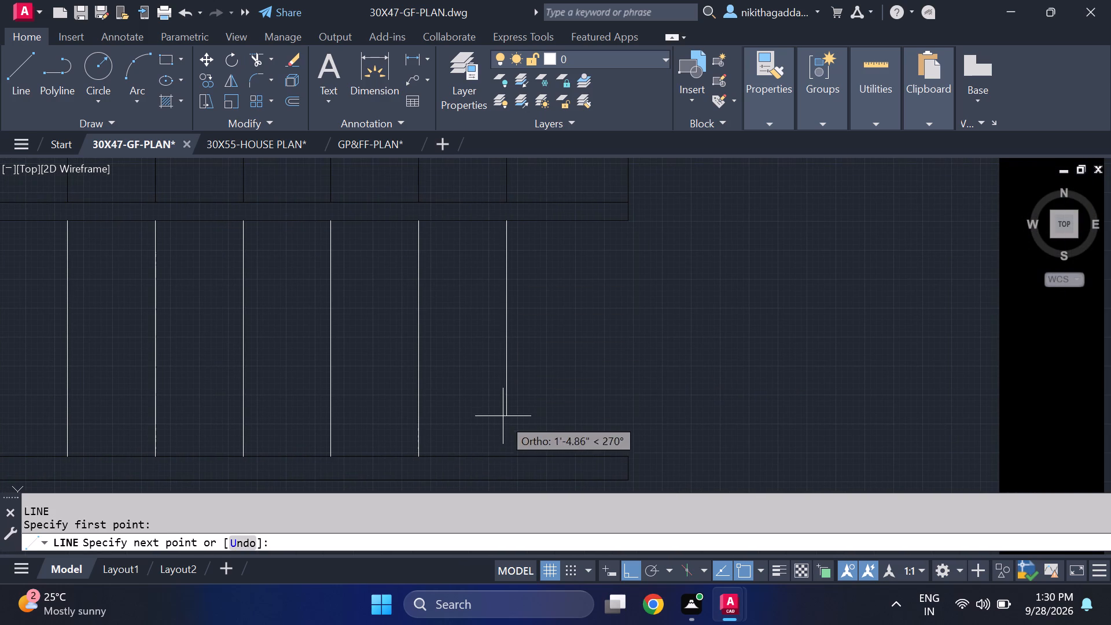
left_click(504, 455)
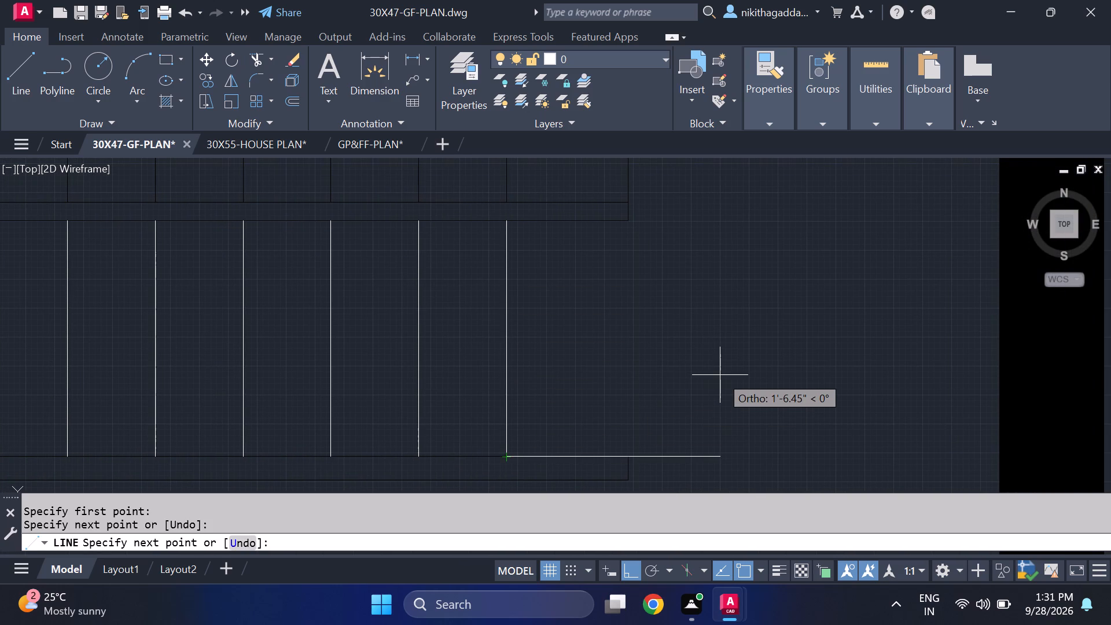
On layer 0, draw the lower flight's closing vertical line at the strips' eastern ends, from the upper strip down to the lower strip.
key("Escape")
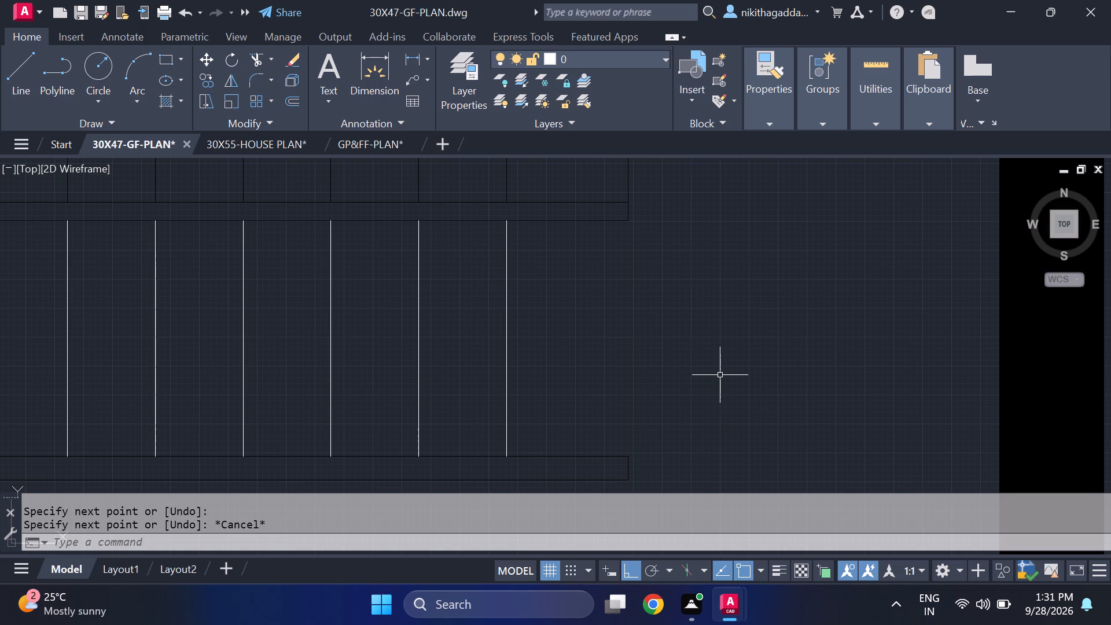
key("l")
key("Return")
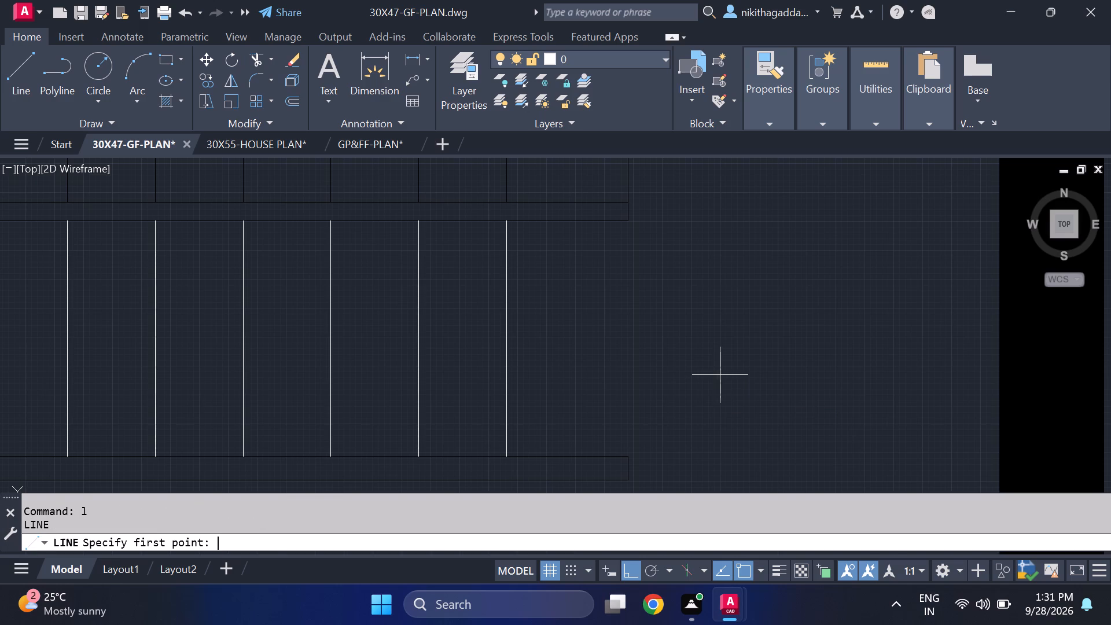
scroll(595, 295, "down", 3)
middle_click_drag(605, 306, 605, 305)
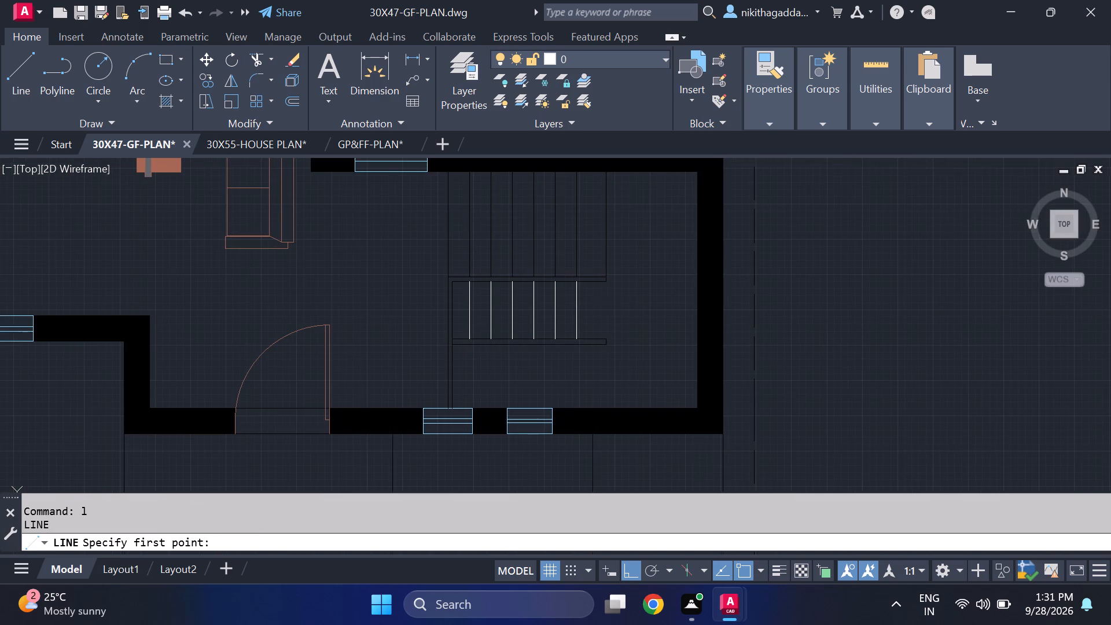
middle_click_drag(605, 305, 499, 314)
scroll(499, 312, "up", 1)
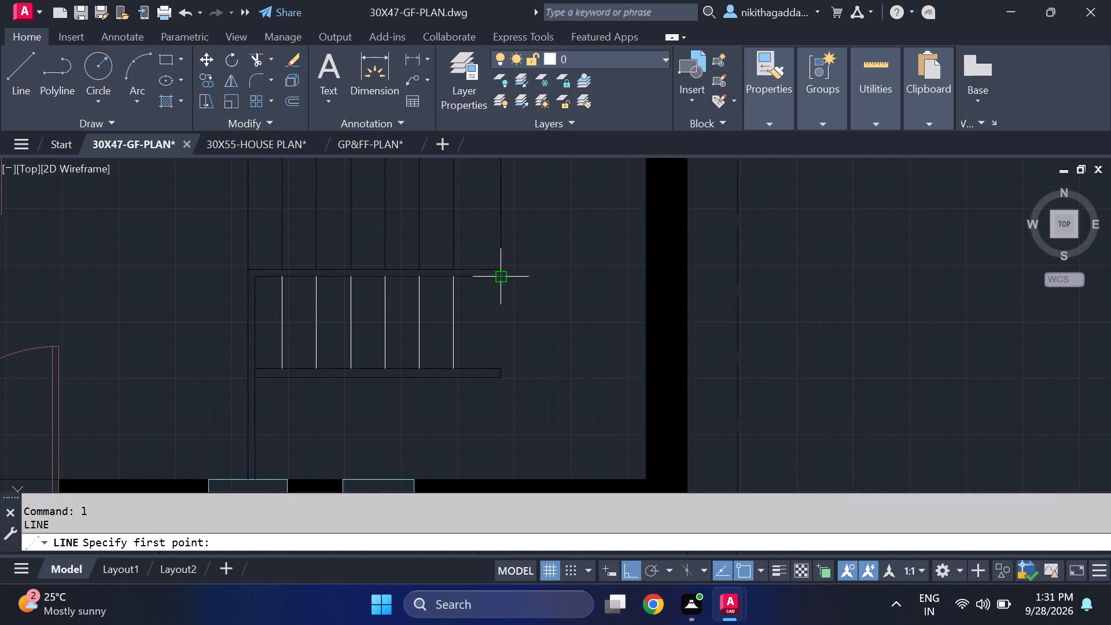
scroll(496, 278, "up", 1)
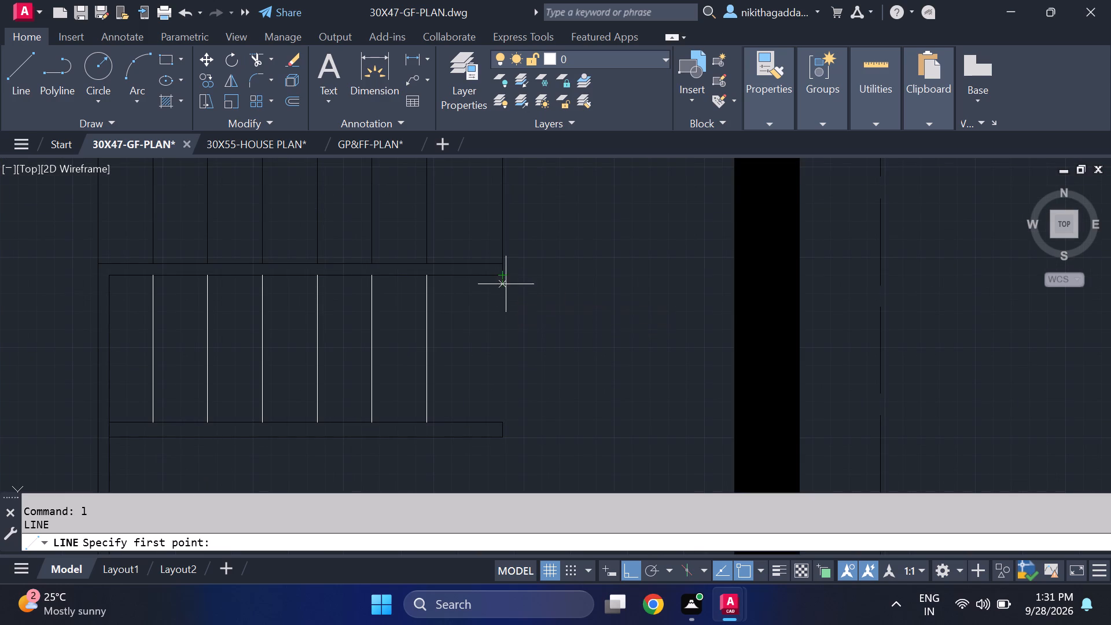
left_click(504, 275)
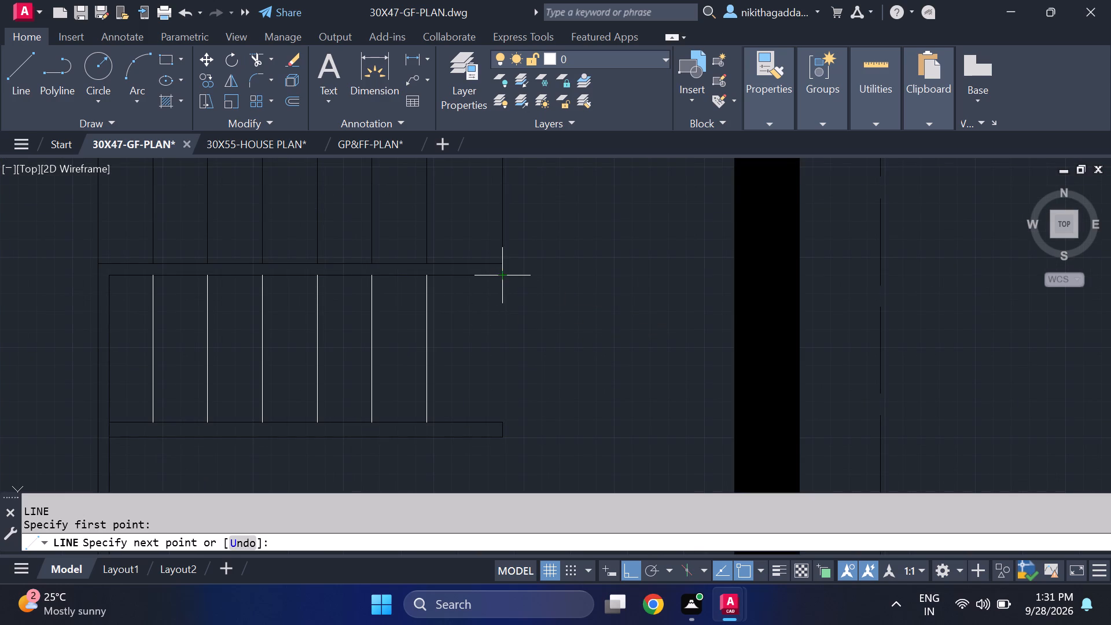
left_click(503, 420)
key("Escape")
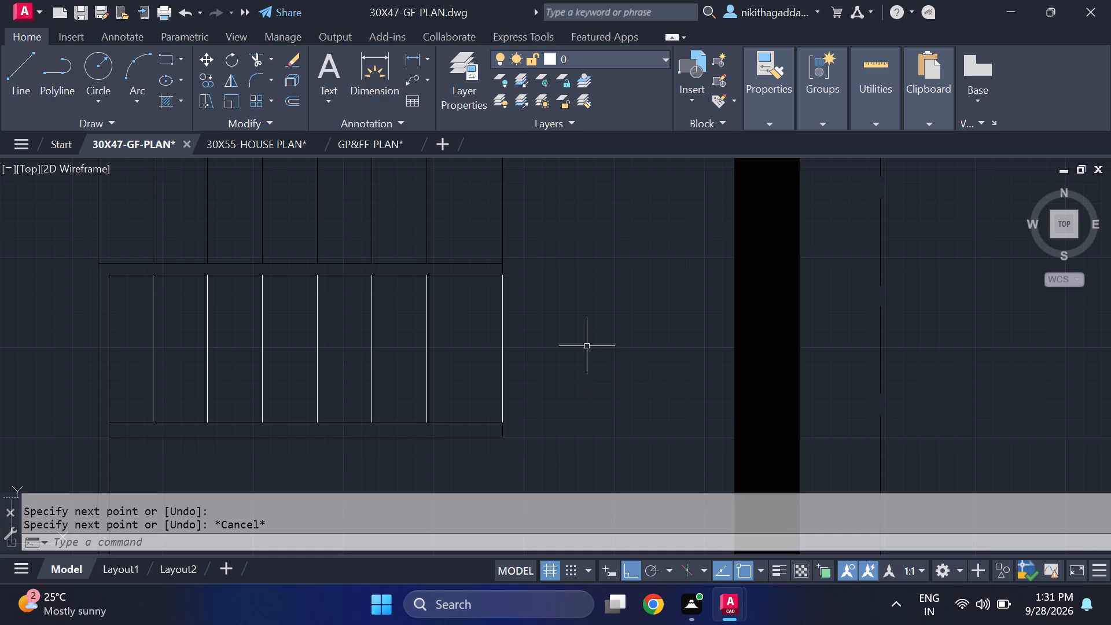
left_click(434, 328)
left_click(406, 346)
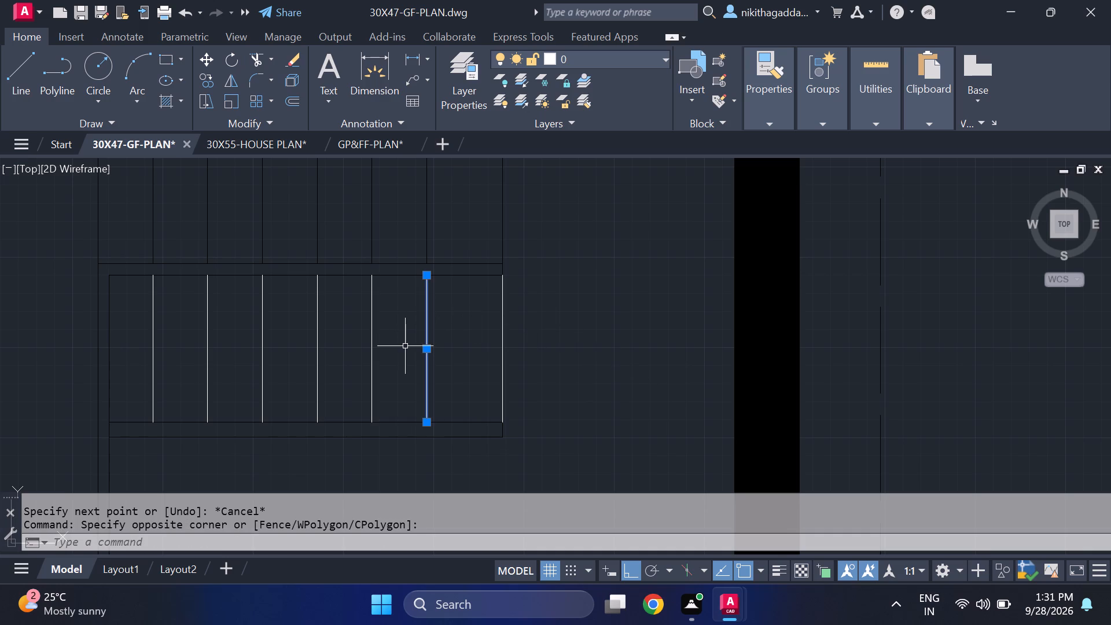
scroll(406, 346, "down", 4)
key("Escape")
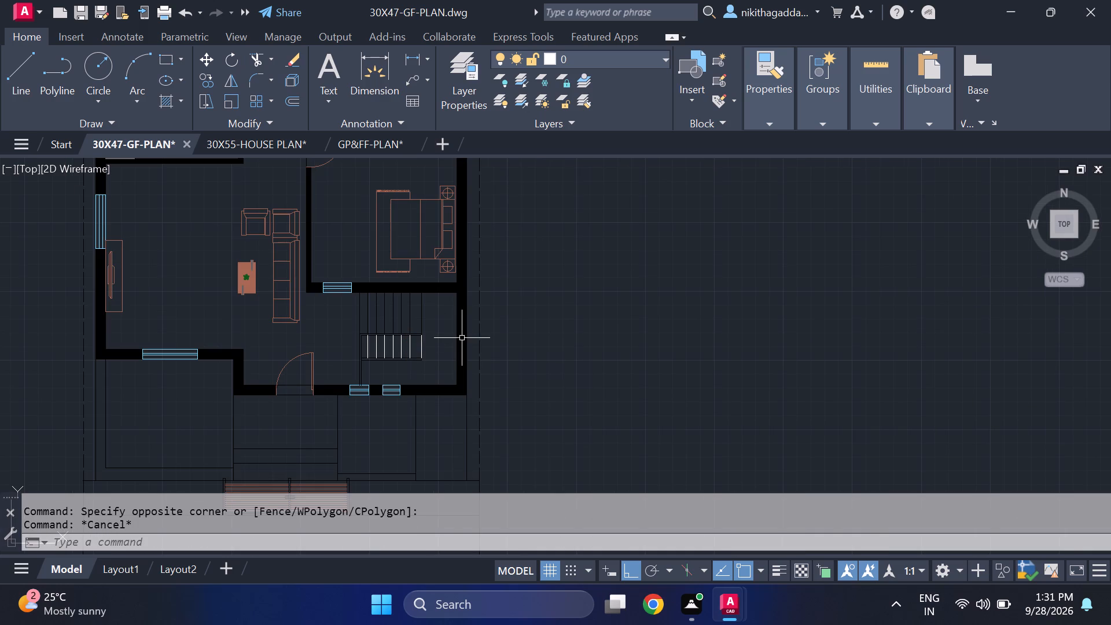
Move the upper flight's easternmost inner tread line slightly east, towards the flight's end line.
scroll(426, 309, "up", 2)
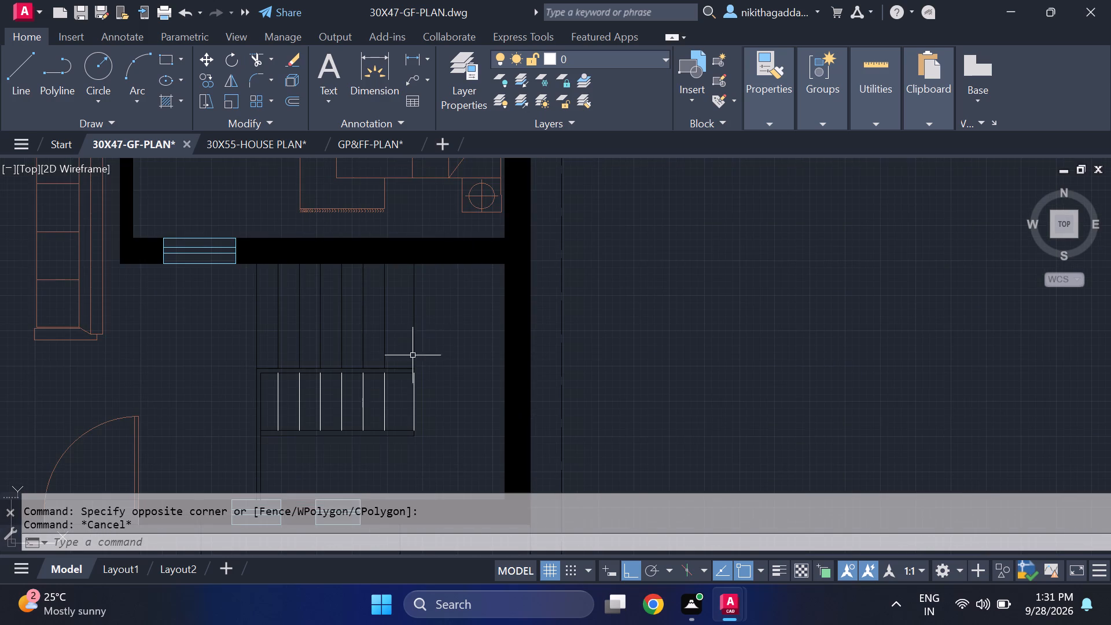
scroll(395, 333, "up", 1)
left_click(396, 322)
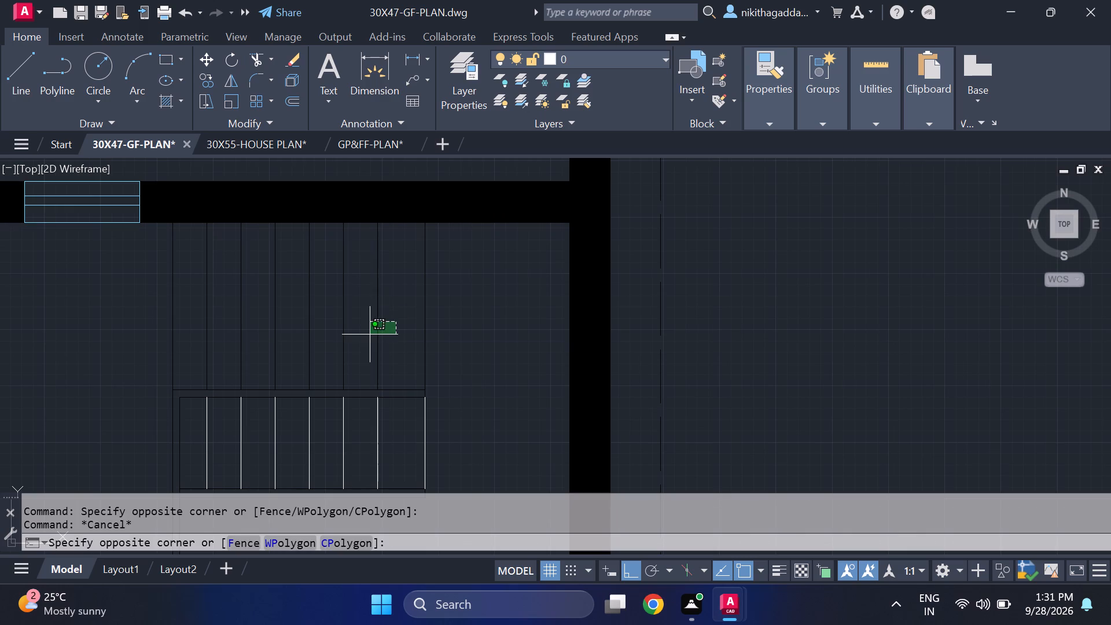
left_click(370, 334)
key("m")
key("Return")
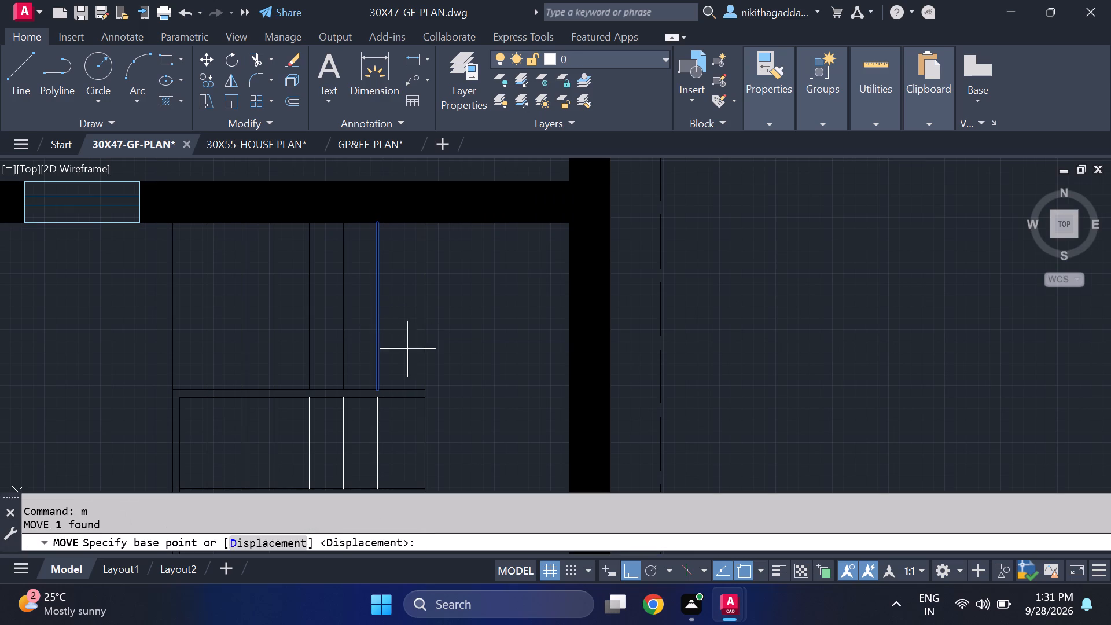
left_click(380, 383)
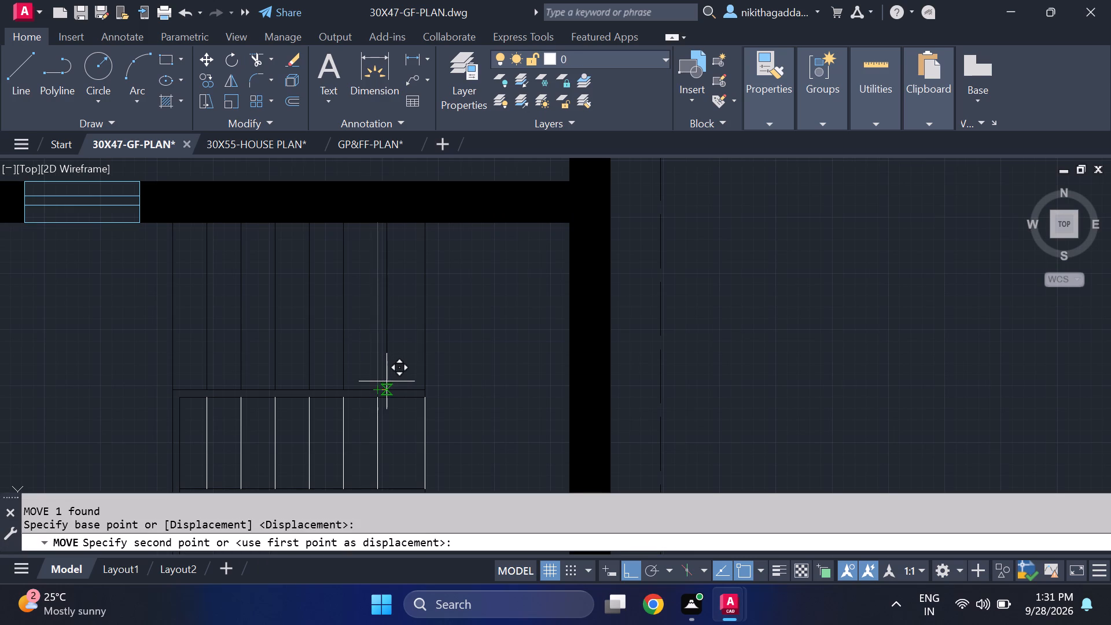
left_click(387, 381)
Move the lower flight's sixth tread line east along the strip to align with the shifted tread of the upper flight.
scroll(481, 345, "down", 3)
scroll(468, 373, "up", 3)
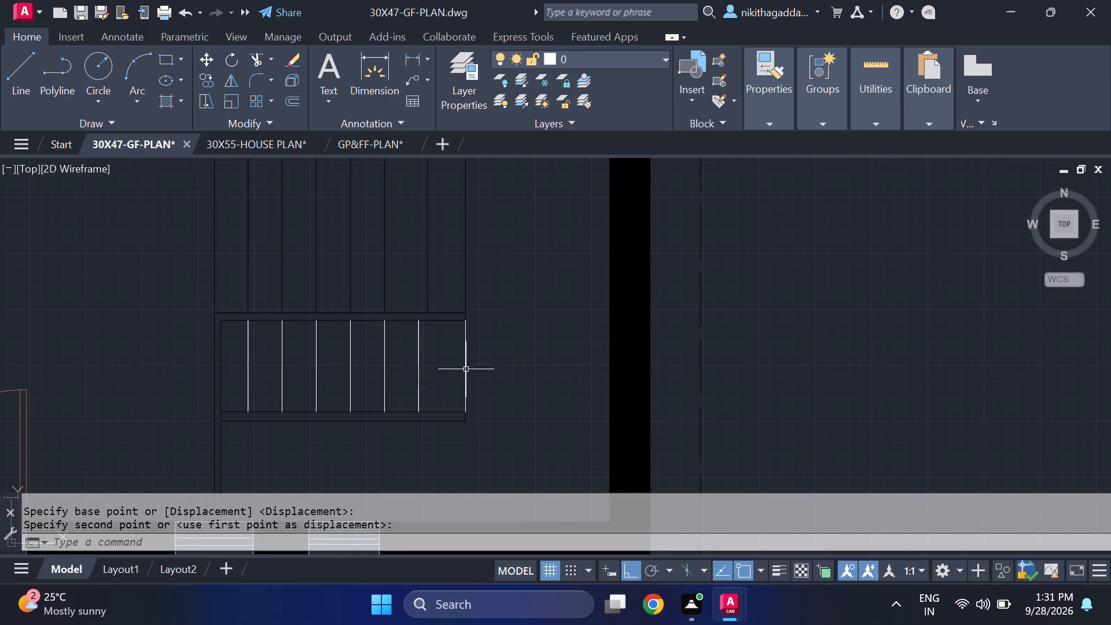
scroll(423, 340, "up", 1)
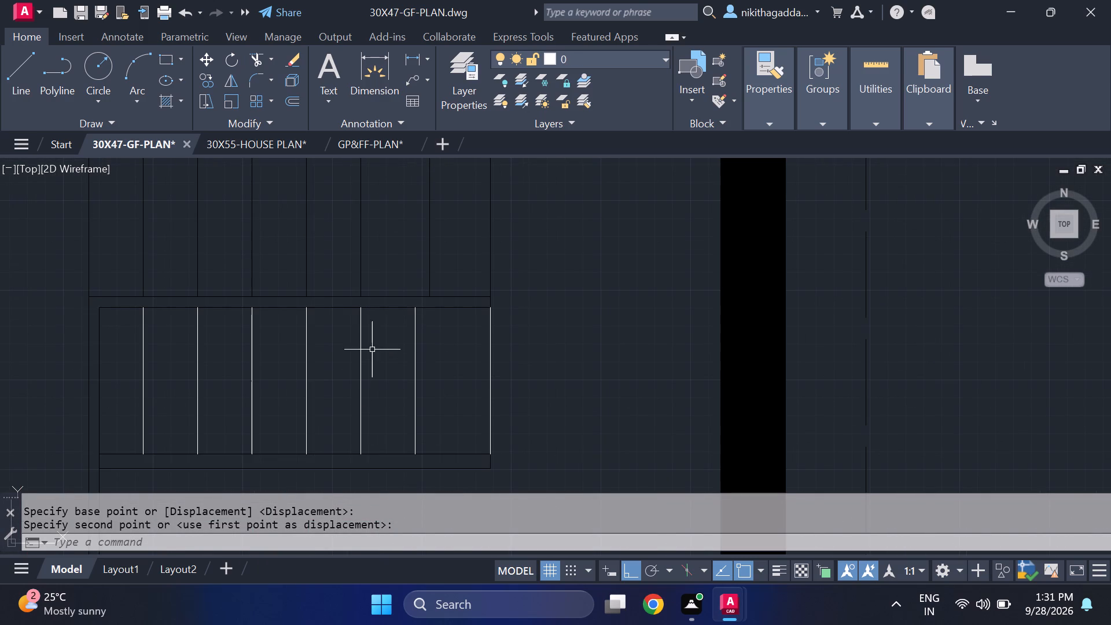
left_click(426, 346)
left_click(403, 367)
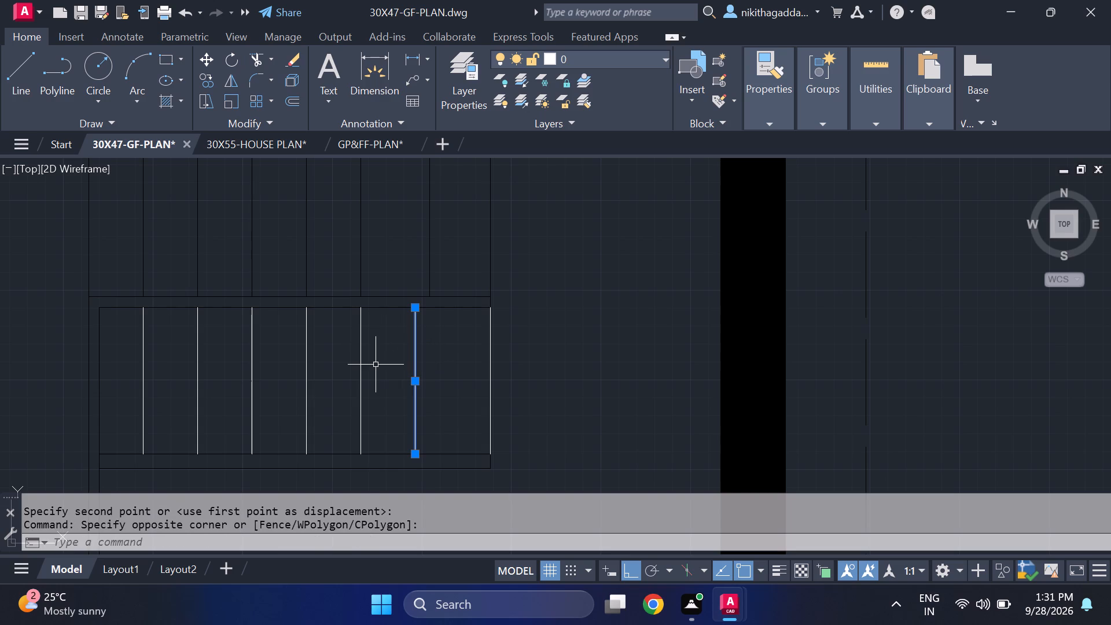
key("m")
key("Return")
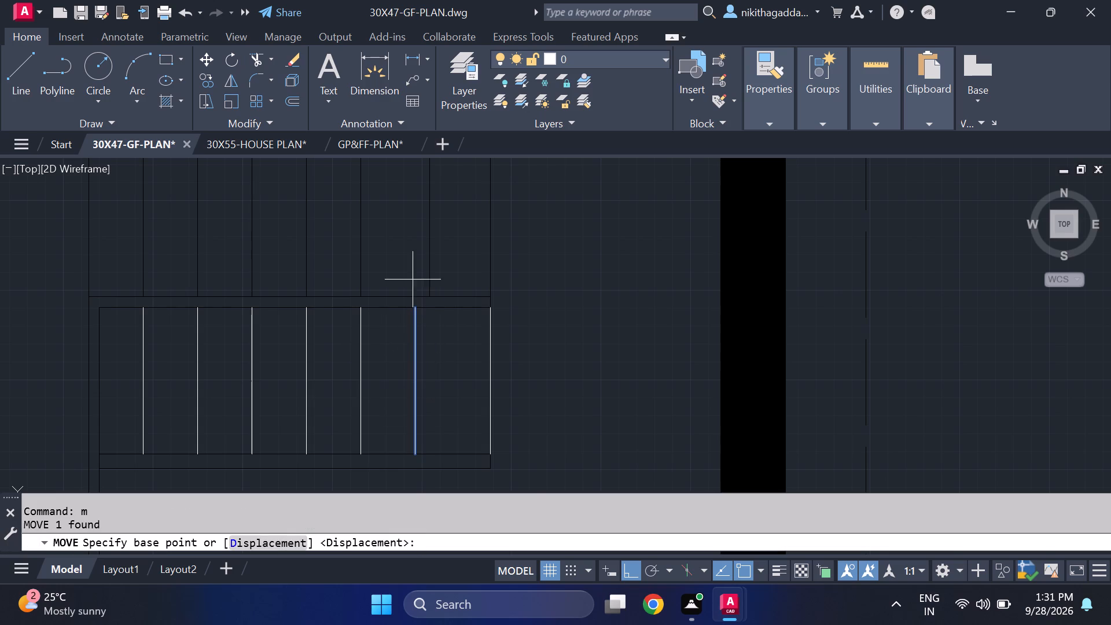
scroll(411, 311, "up", 2)
left_click(417, 305)
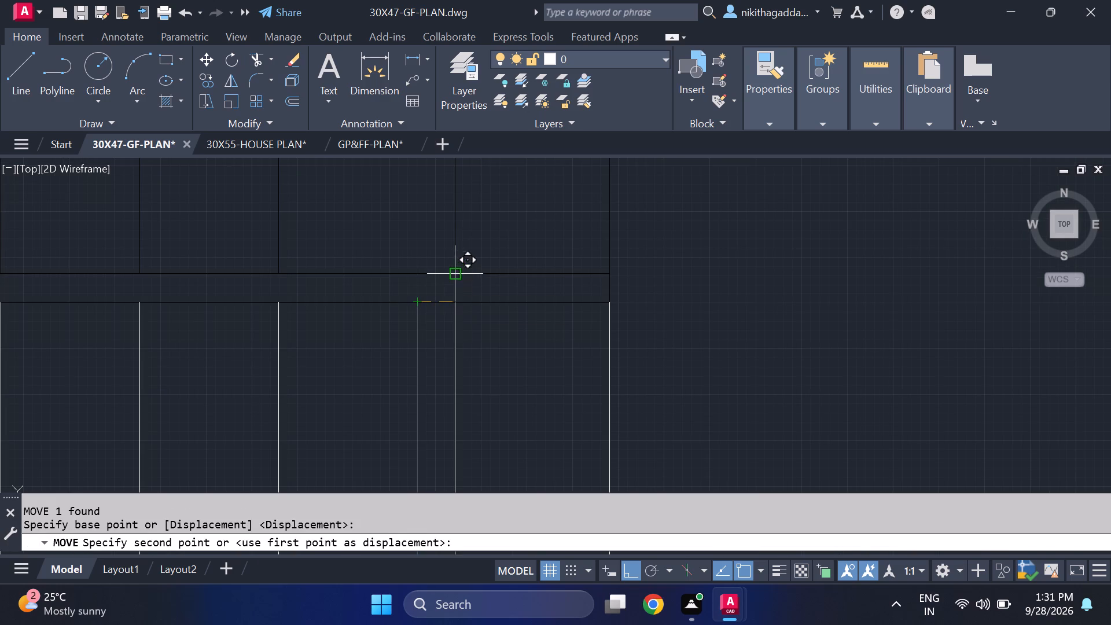
left_click(456, 303)
Review both staircase flights up close and in relation to the surrounding ground-floor plan.
scroll(524, 323, "down", 5)
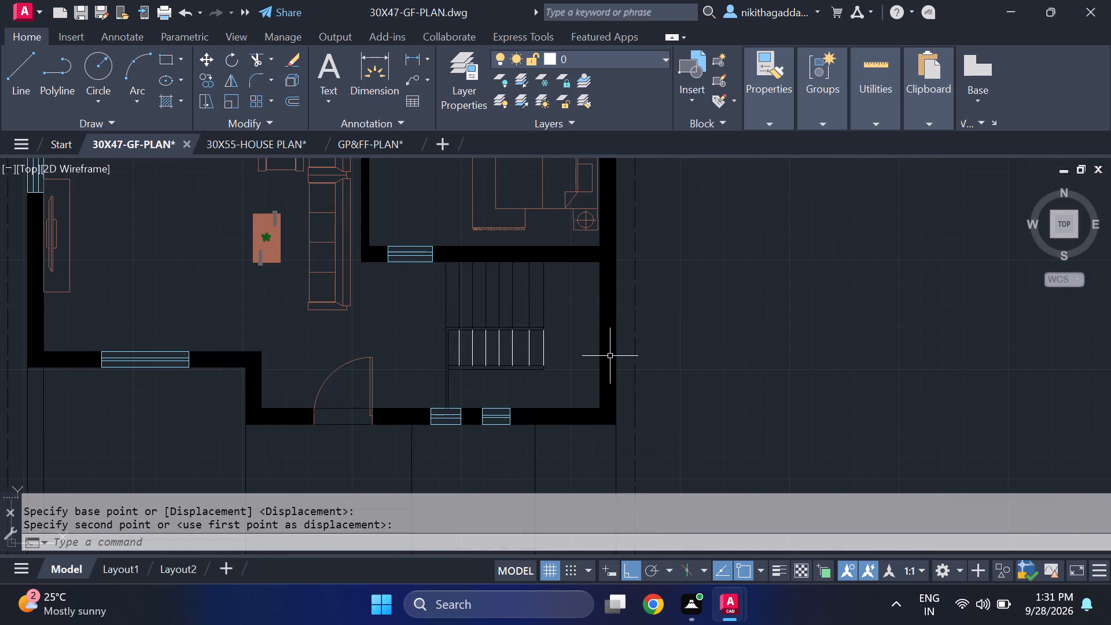
middle_click_drag(609, 354, 574, 301)
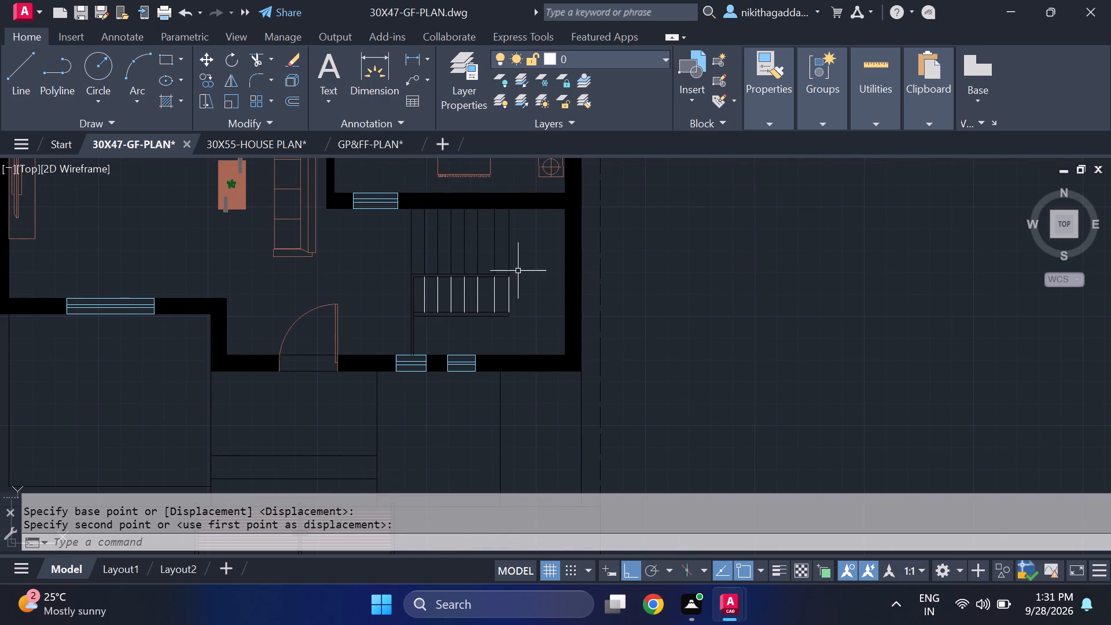
scroll(520, 274, "down", 1)
scroll(512, 301, "up", 2)
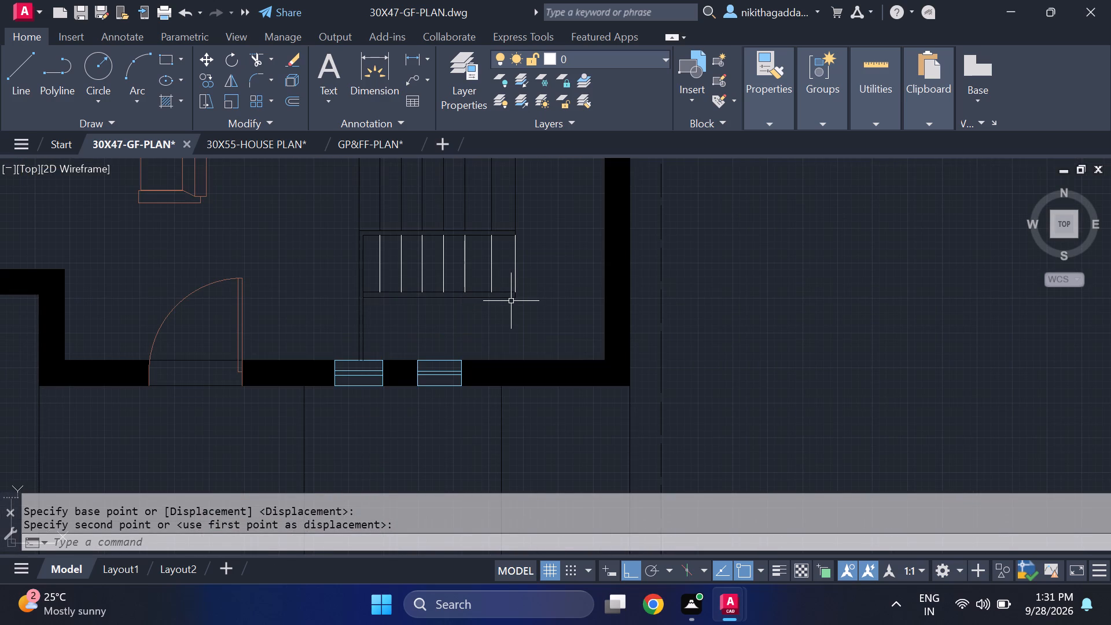
scroll(511, 301, "up", 1)
scroll(512, 300, "down", 4)
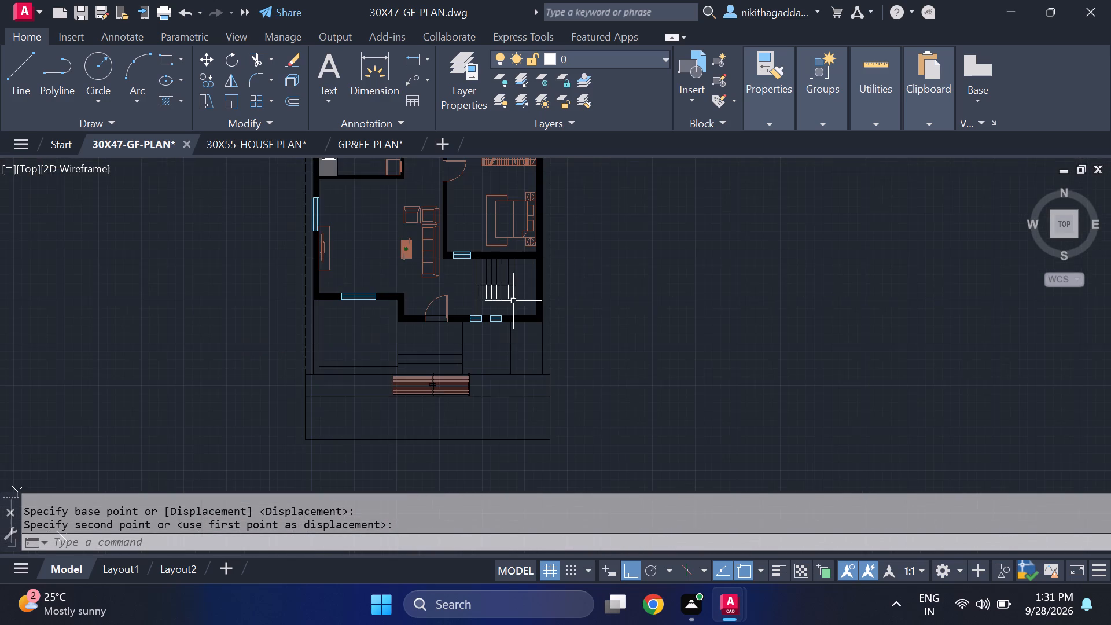
middle_click_drag(625, 312, 640, 356)
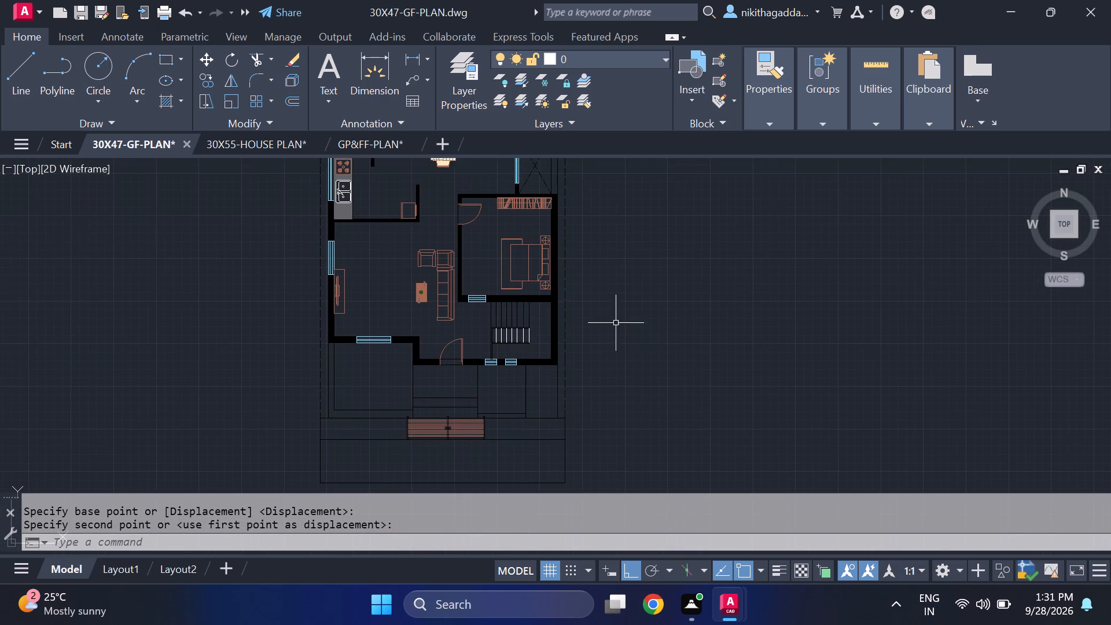
scroll(602, 310, "up", 2)
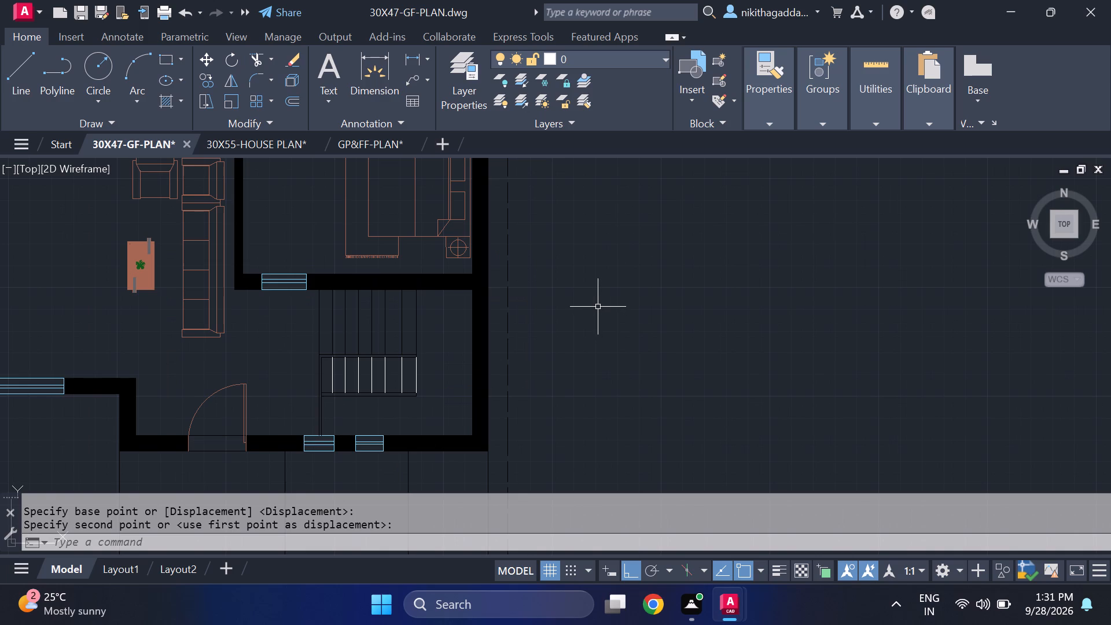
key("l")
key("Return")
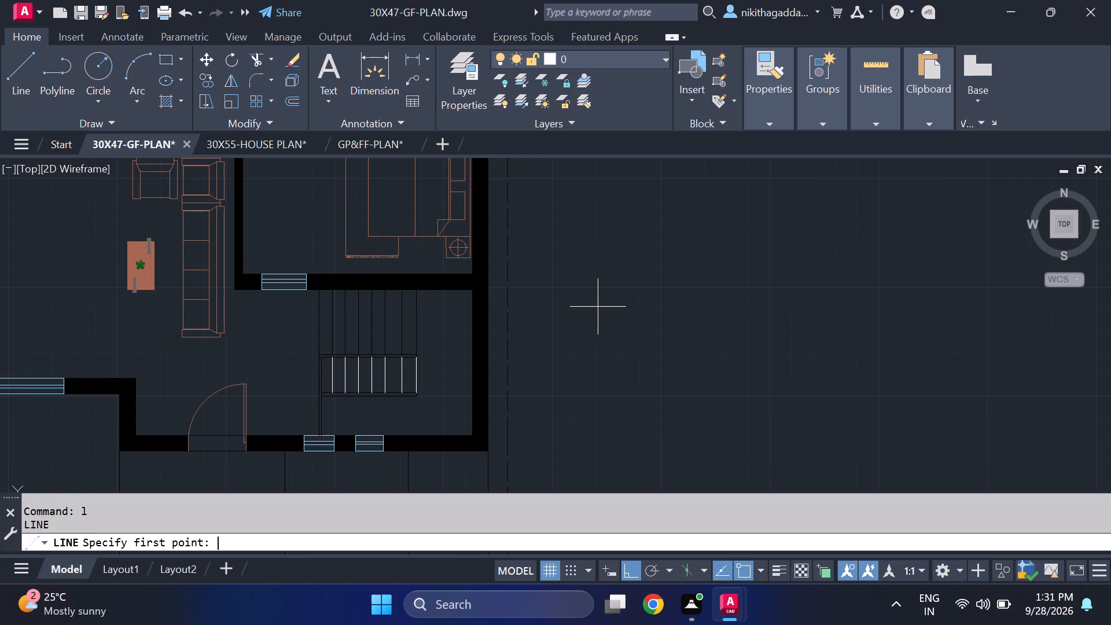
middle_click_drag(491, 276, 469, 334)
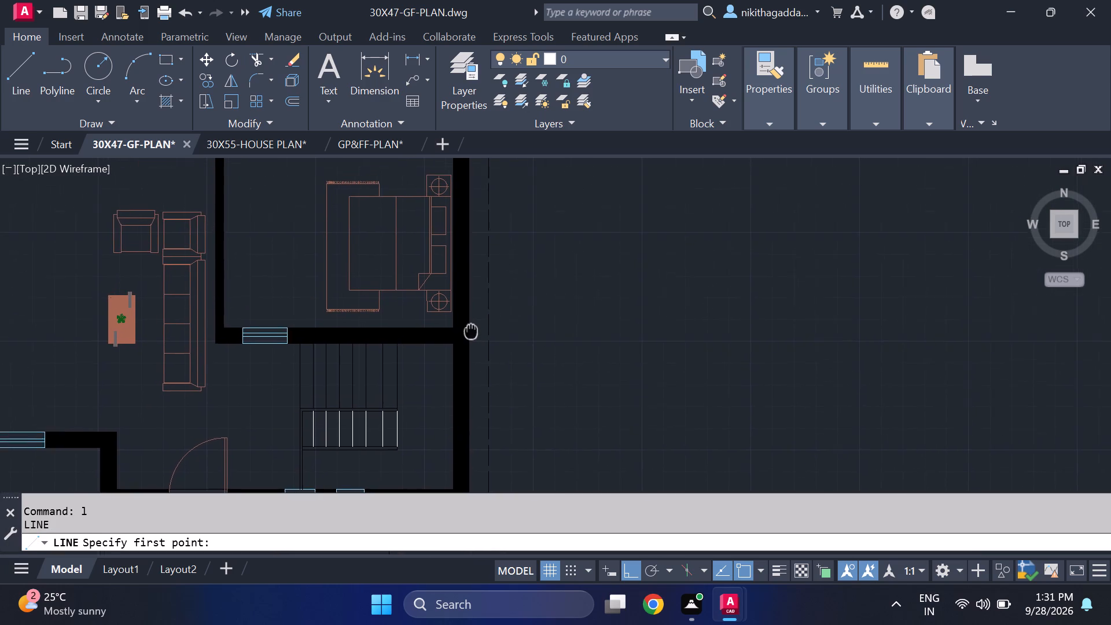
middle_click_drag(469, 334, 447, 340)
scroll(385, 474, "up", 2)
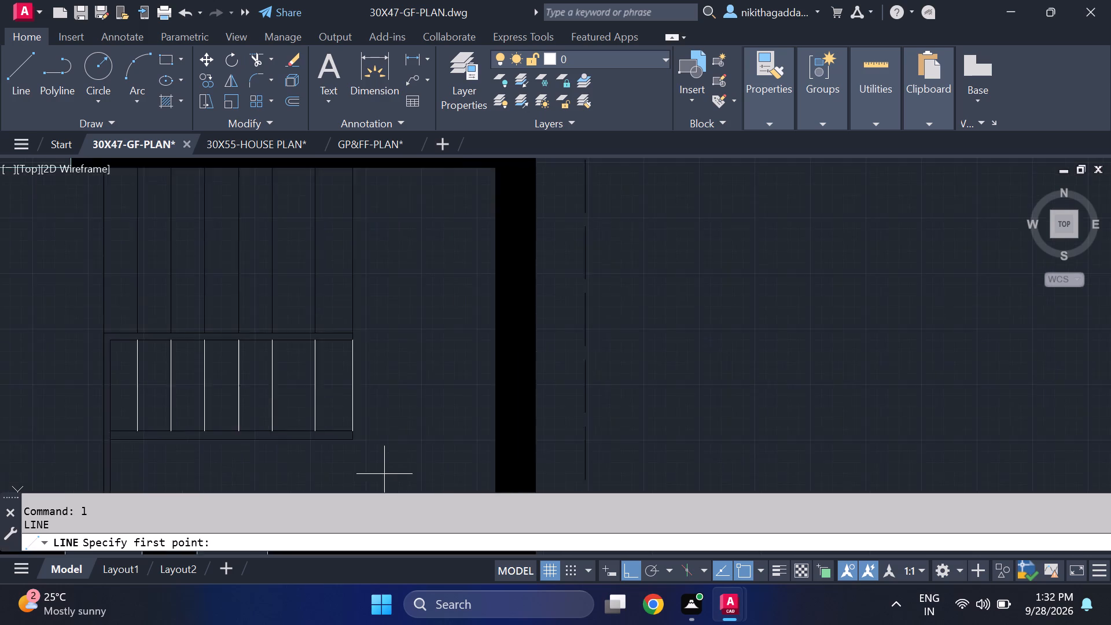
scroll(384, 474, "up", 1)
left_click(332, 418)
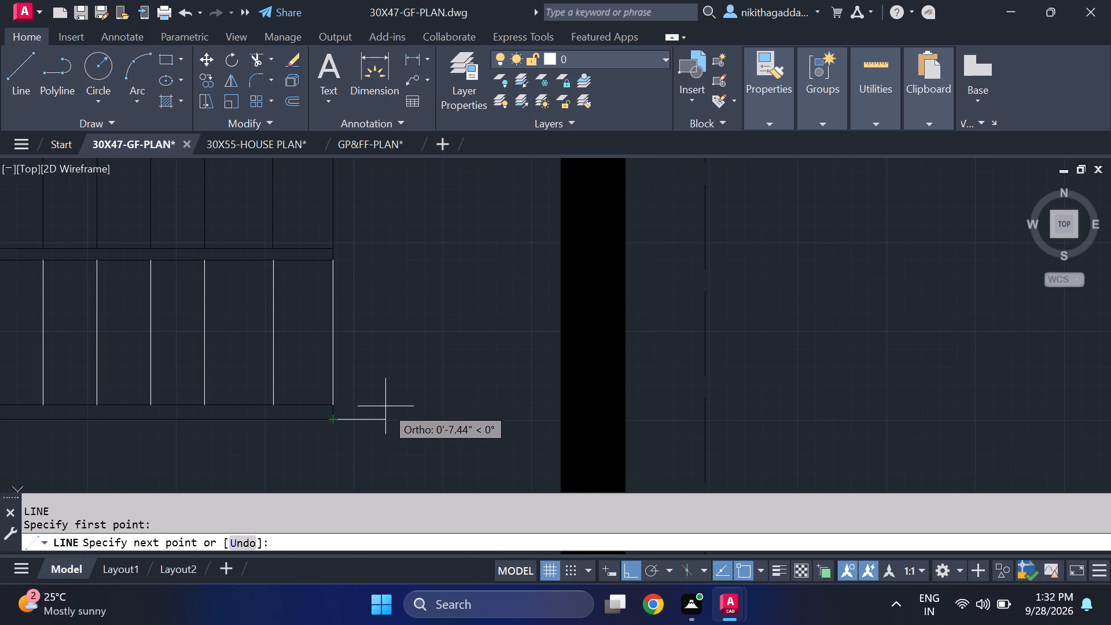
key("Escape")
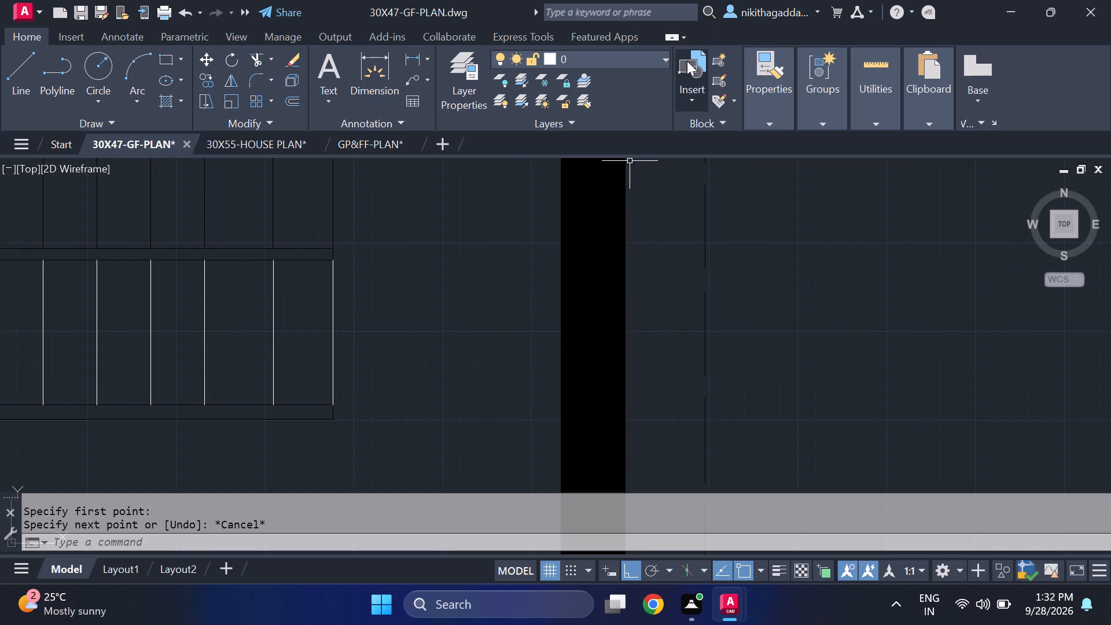
On the walls layer, draw a horizontal line east from the lower flight's bottom strip corner, stopping short of the outer wall.
left_click(666, 58)
left_click(615, 198)
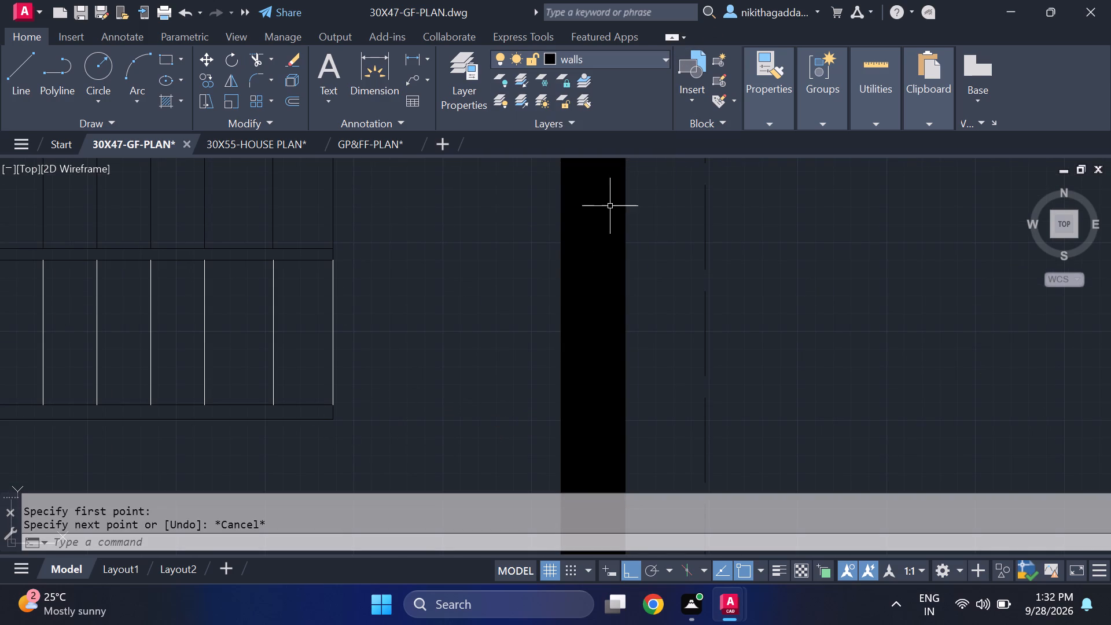
key("l")
key("Return")
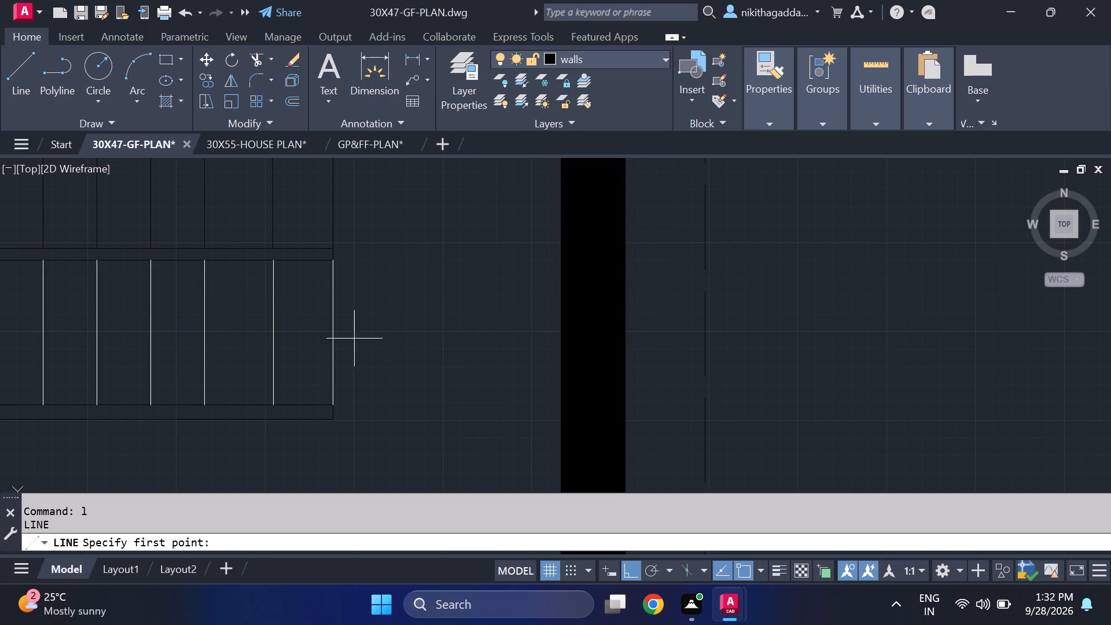
left_click(341, 422)
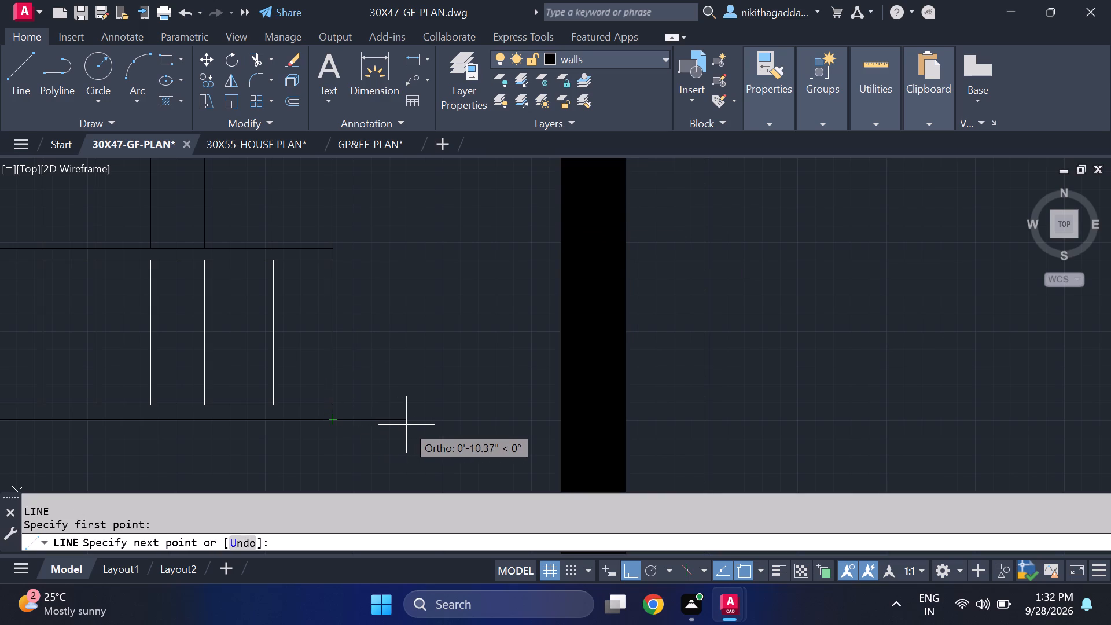
left_click(406, 425)
middle_click_drag(403, 225, 411, 296)
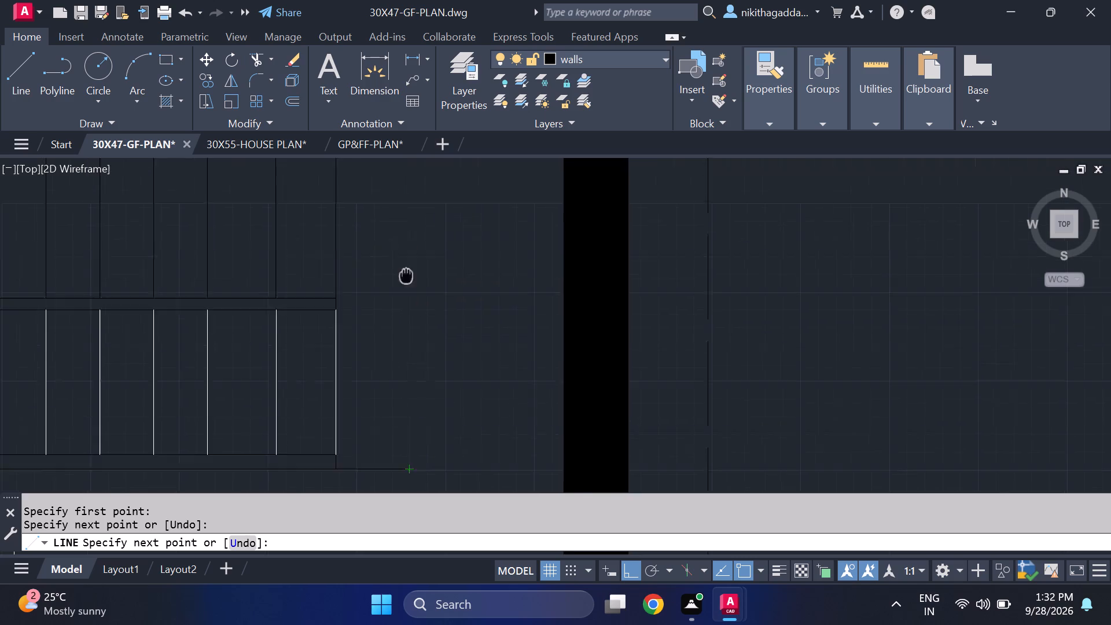
middle_click_drag(411, 296, 428, 365)
scroll(444, 331, "down", 3)
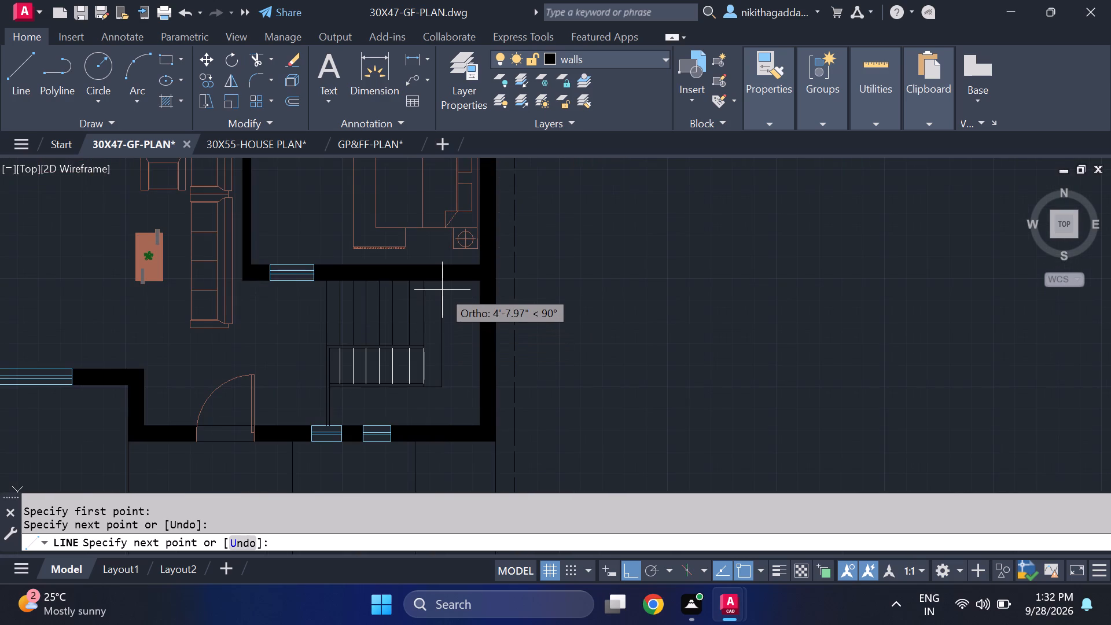
key("ctrl+z")
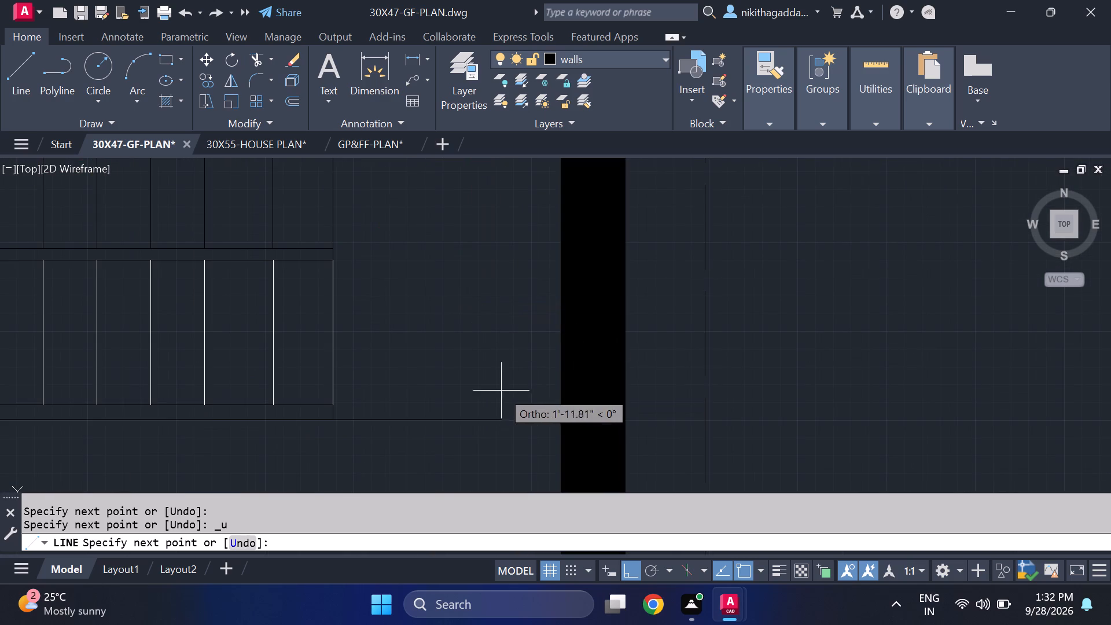
left_click(431, 410)
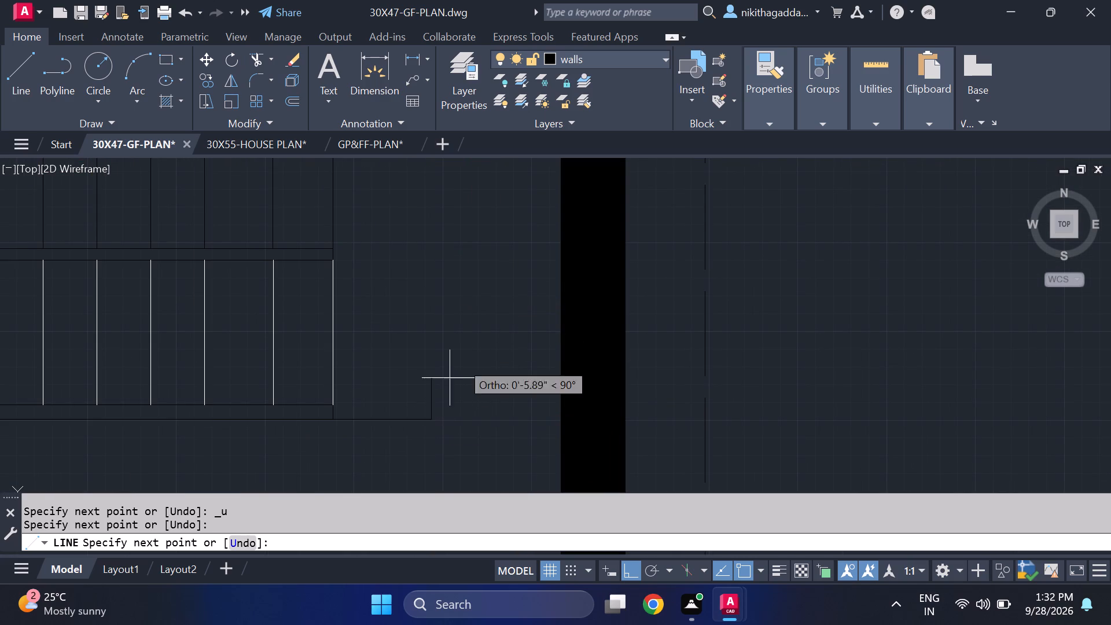
Continue the line vertically north about 4'-10", ending just below the southern bedroom's wall.
scroll(473, 223, "down", 3)
middle_click_drag(457, 236, 442, 378)
scroll(444, 343, "up", 3)
middle_click_drag(444, 300, 444, 301)
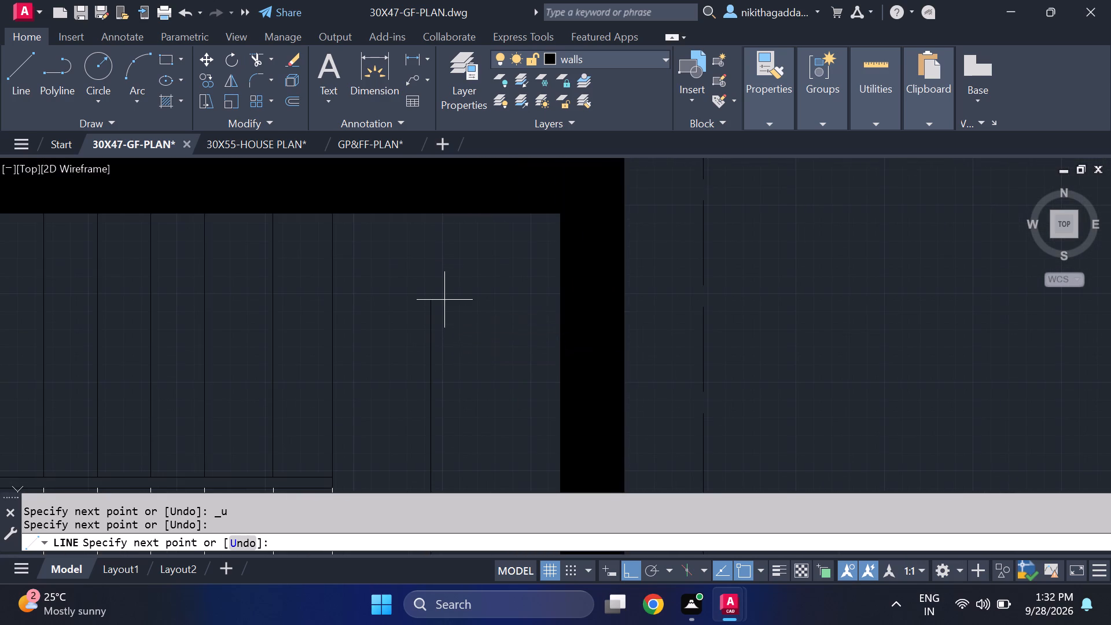
middle_click_drag(444, 301, 430, 367)
scroll(432, 310, "up", 1)
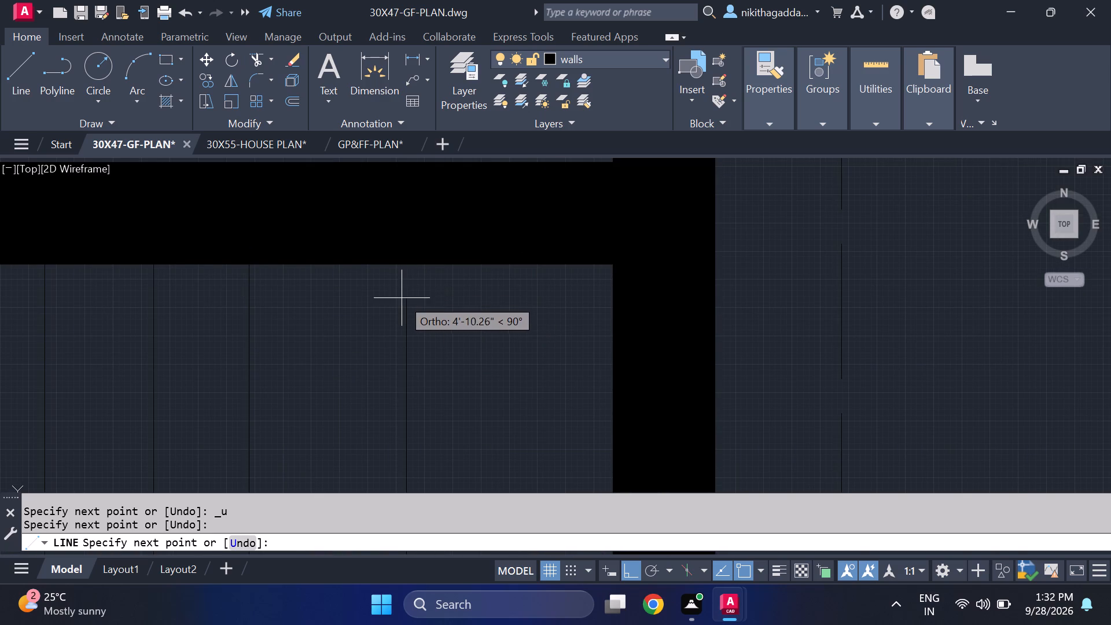
left_click(402, 298)
Draw a triangular arrowhead about 3" wide on the vertical line's northern end, with its apex touching the bedroom wall.
scroll(435, 302, "up", 2)
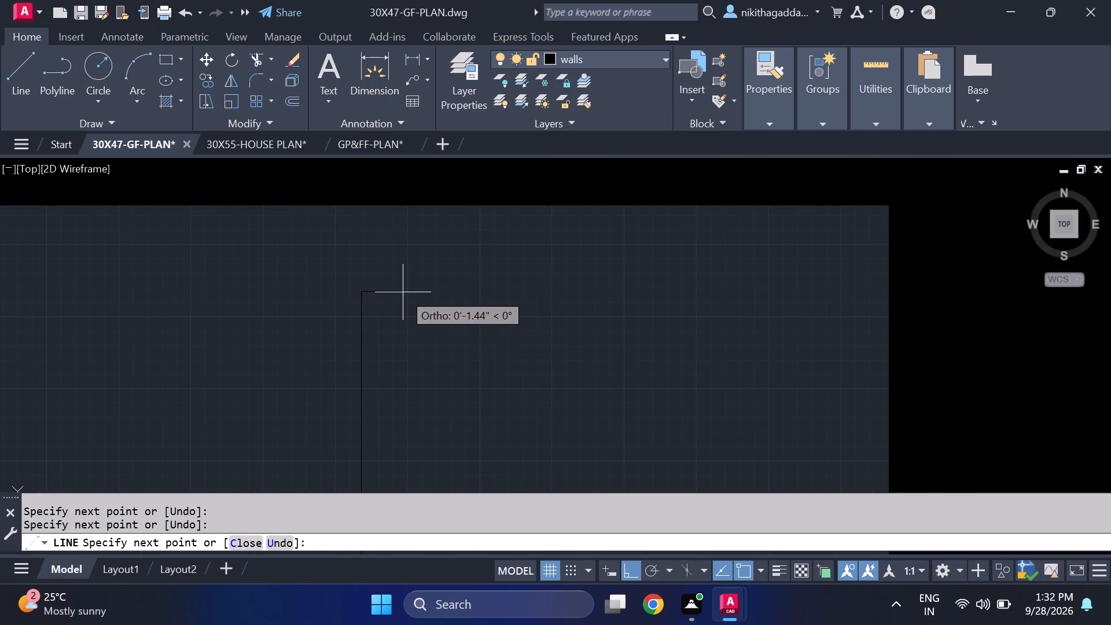
left_click(403, 292)
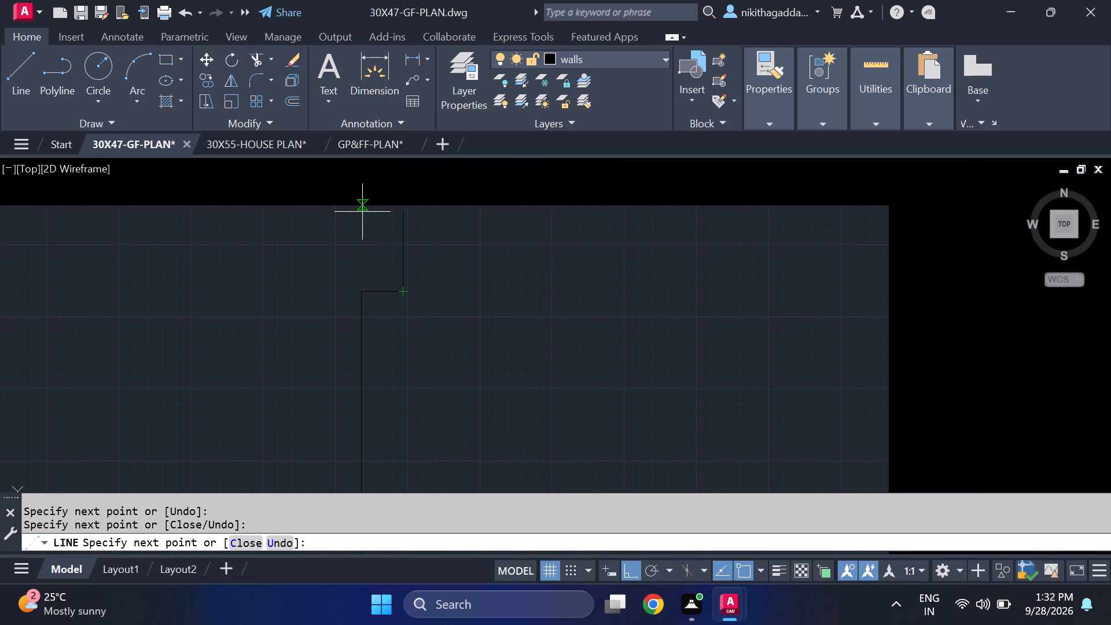
key("F8")
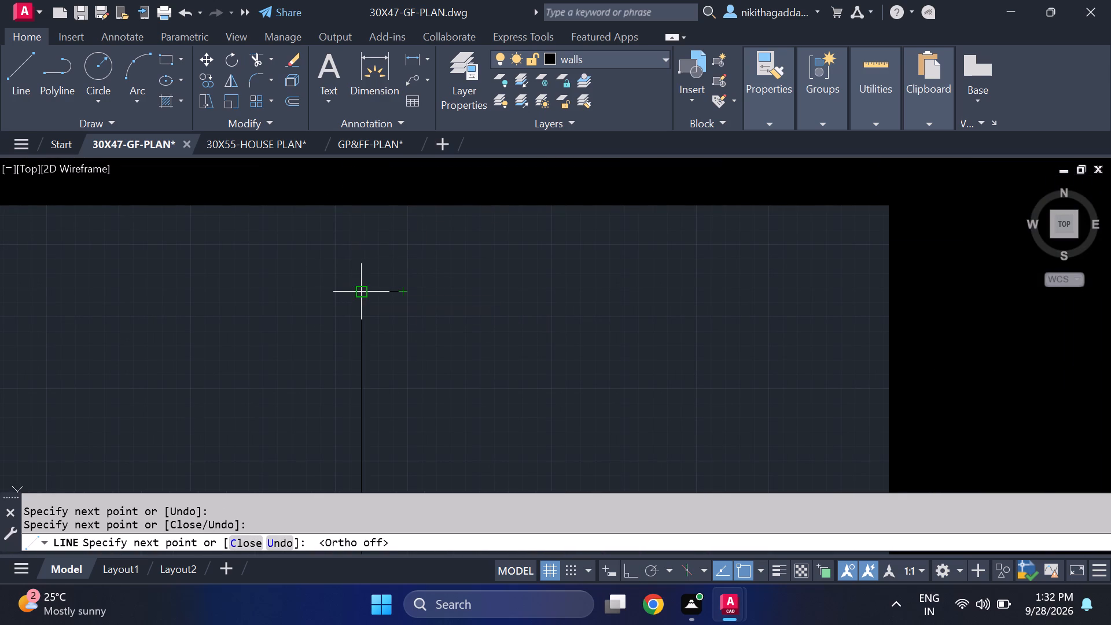
left_click(360, 206)
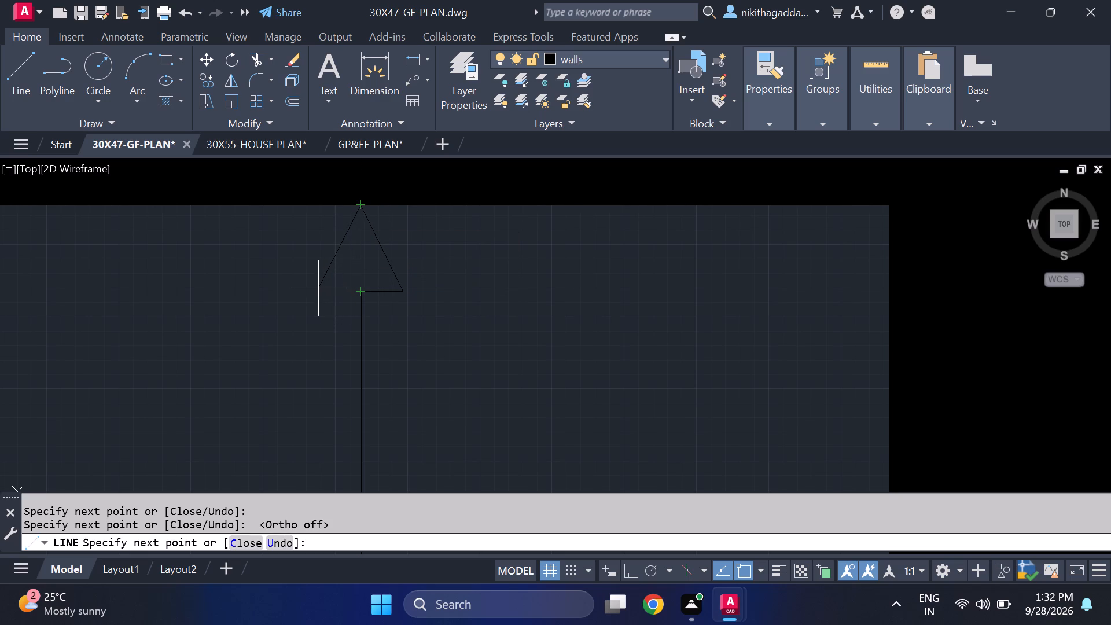
left_click(317, 287)
left_click(358, 289)
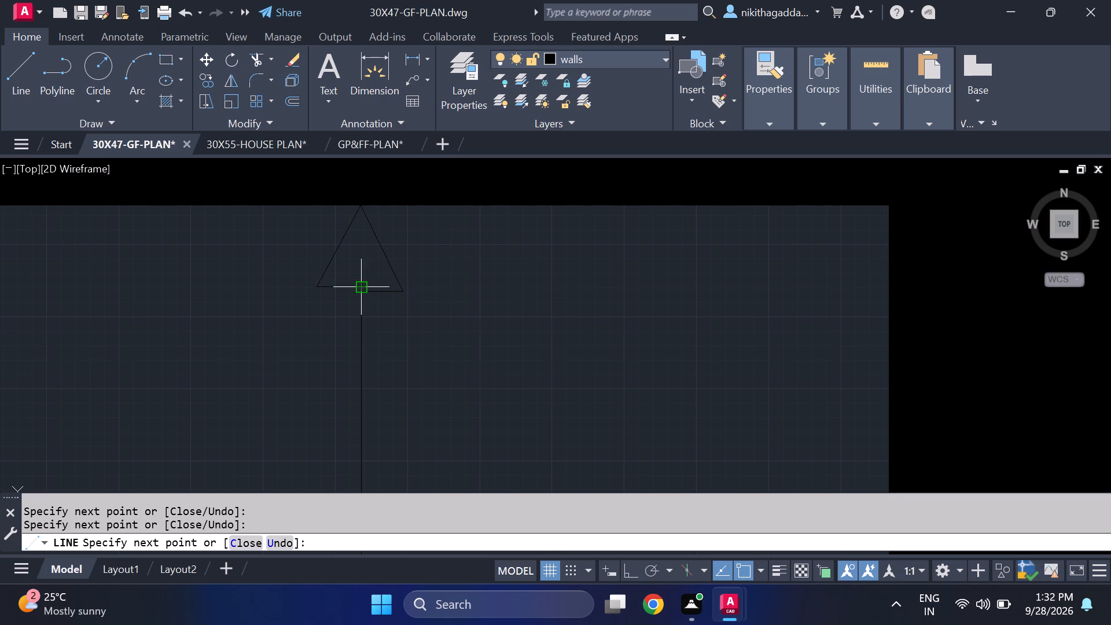
key("ctrl+z")
key("ctrl+z")
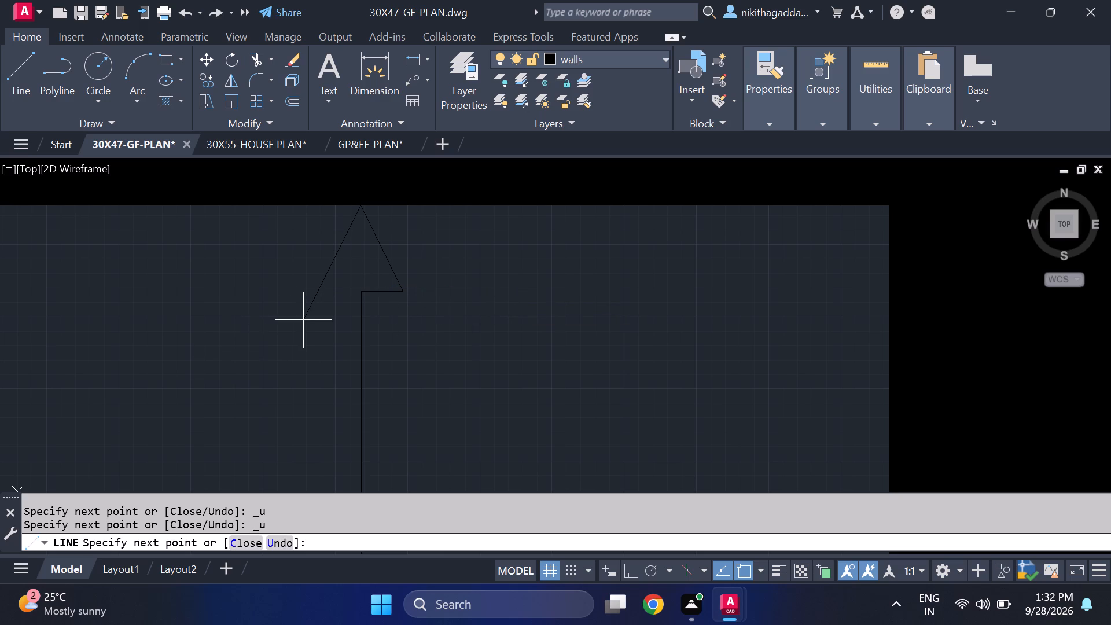
left_click(316, 292)
left_click(359, 295)
key("Escape")
Fill the triangular arrowhead with a SOLID hatch in colour 0,0,0.
type("hatch")
key("Return")
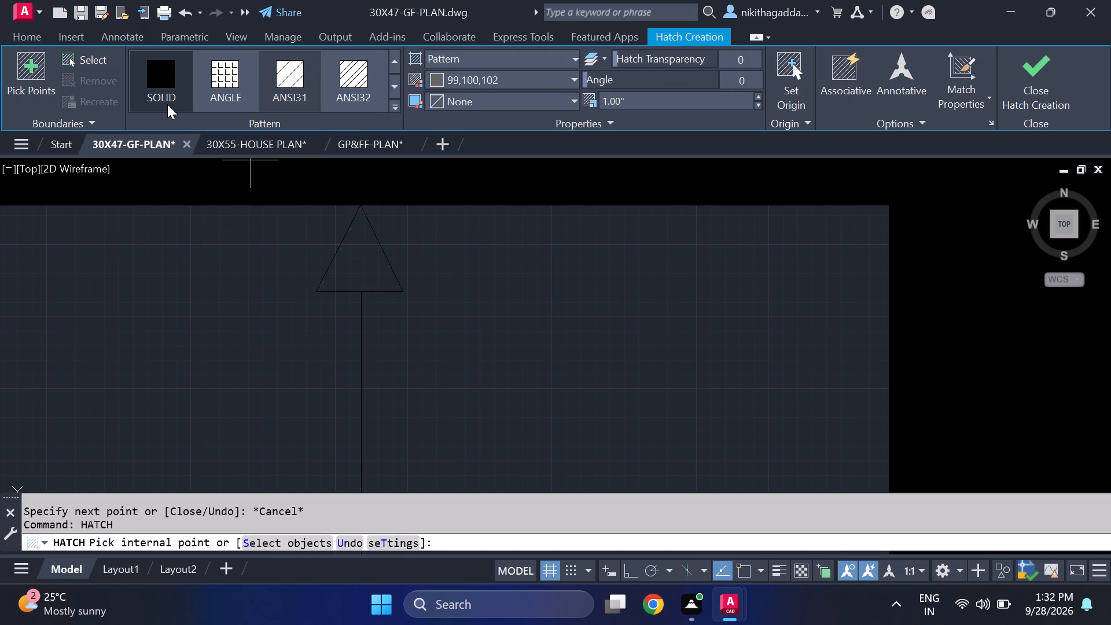
left_click(156, 94)
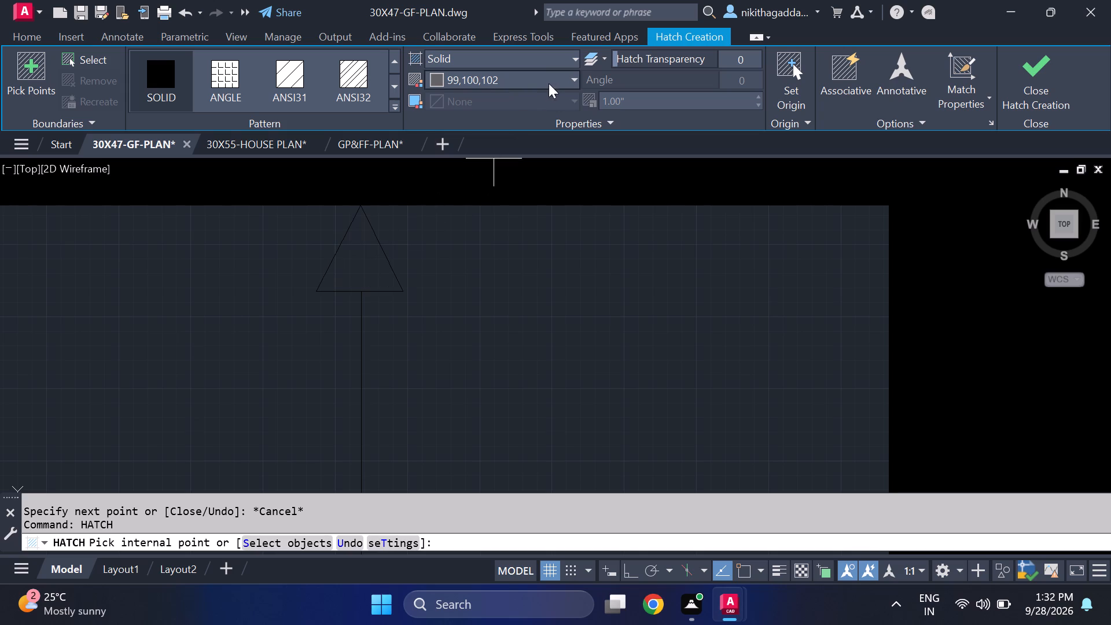
left_click(551, 79)
left_click(435, 161)
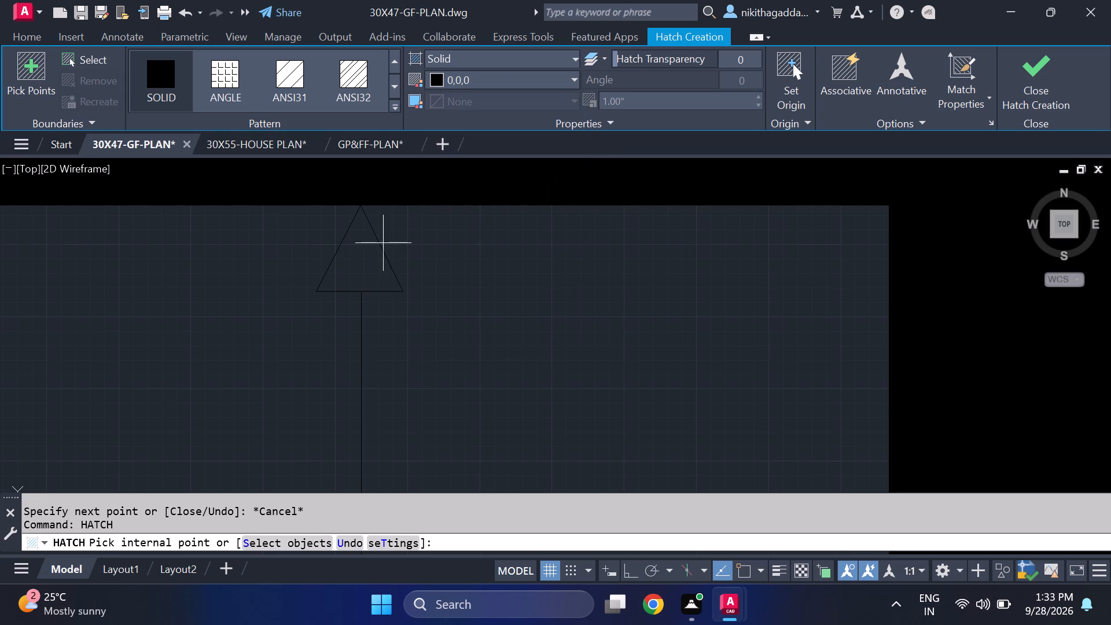
left_click(370, 253)
left_click(1015, 71)
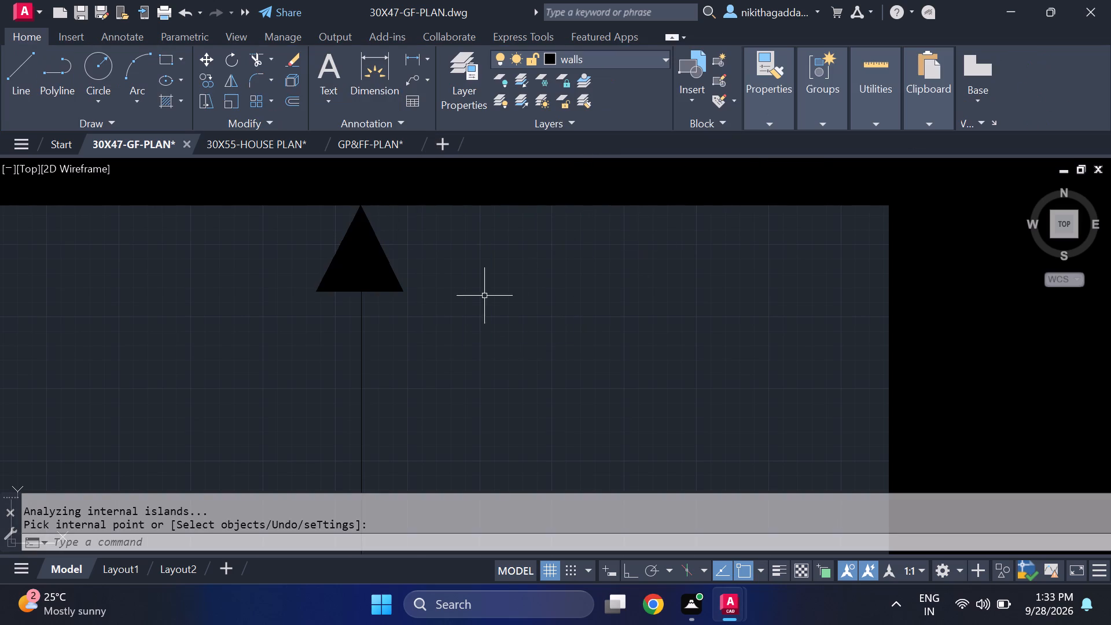
Draw a horizontal line across the middle of the upper flight, from its western edge line to the arrow's vertical line.
scroll(458, 319, "down", 5)
middle_click_drag(474, 379, 455, 264)
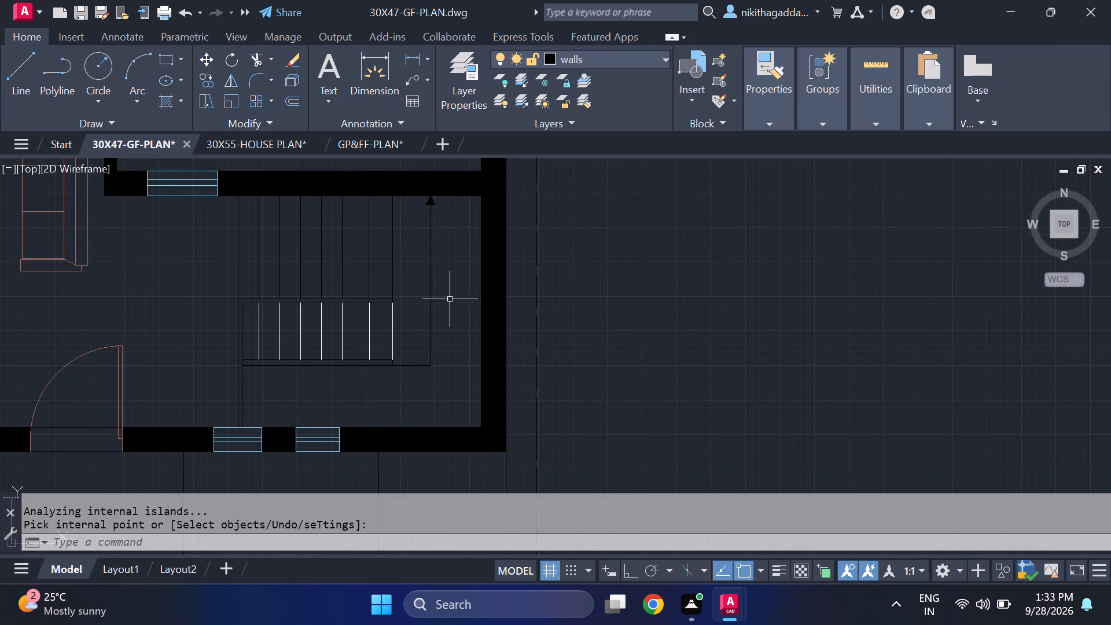
scroll(442, 307, "down", 1)
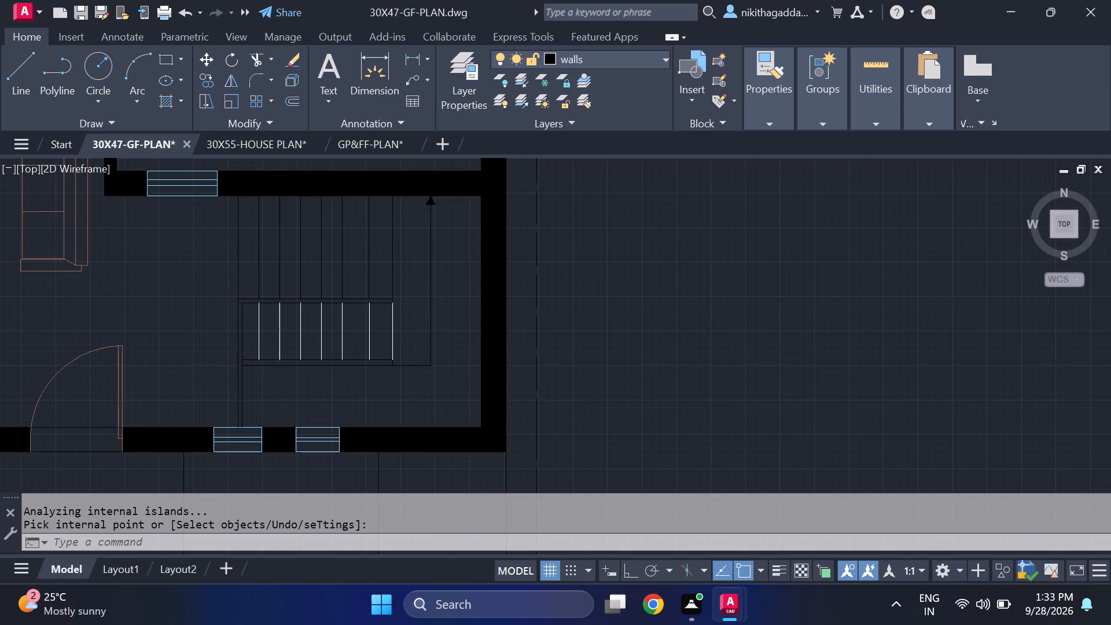
scroll(442, 307, "down", 1)
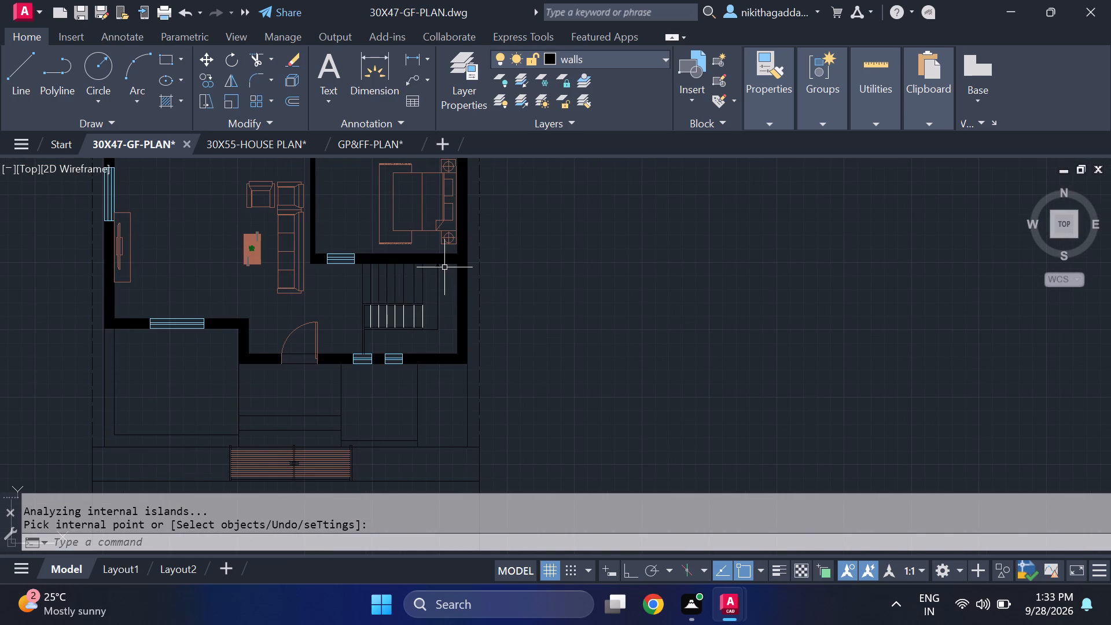
scroll(434, 267, "up", 1)
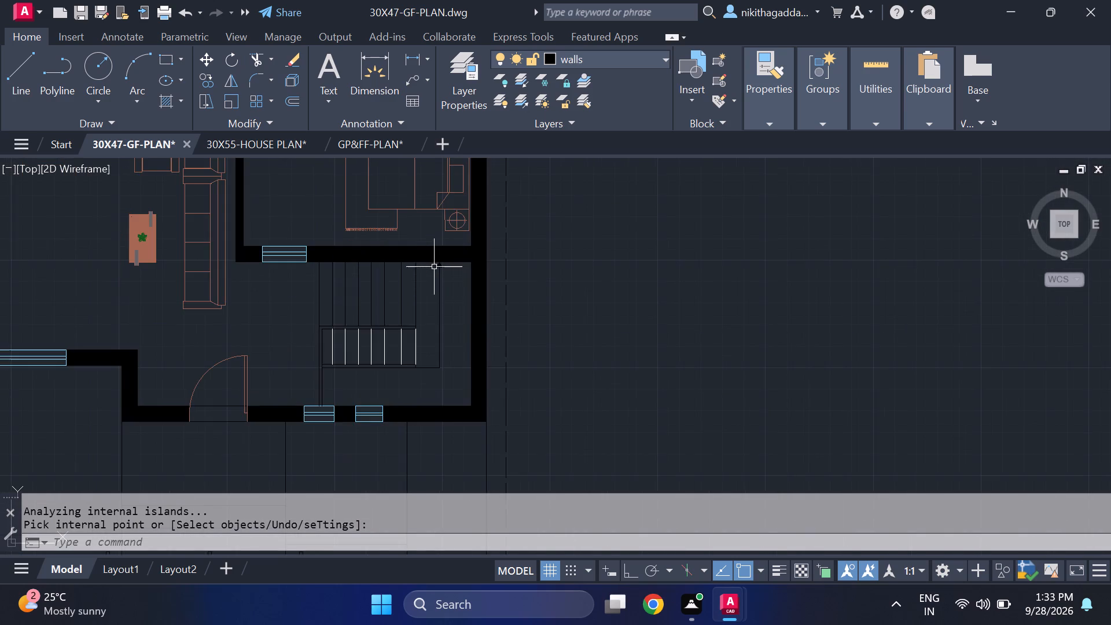
scroll(434, 269, "up", 2)
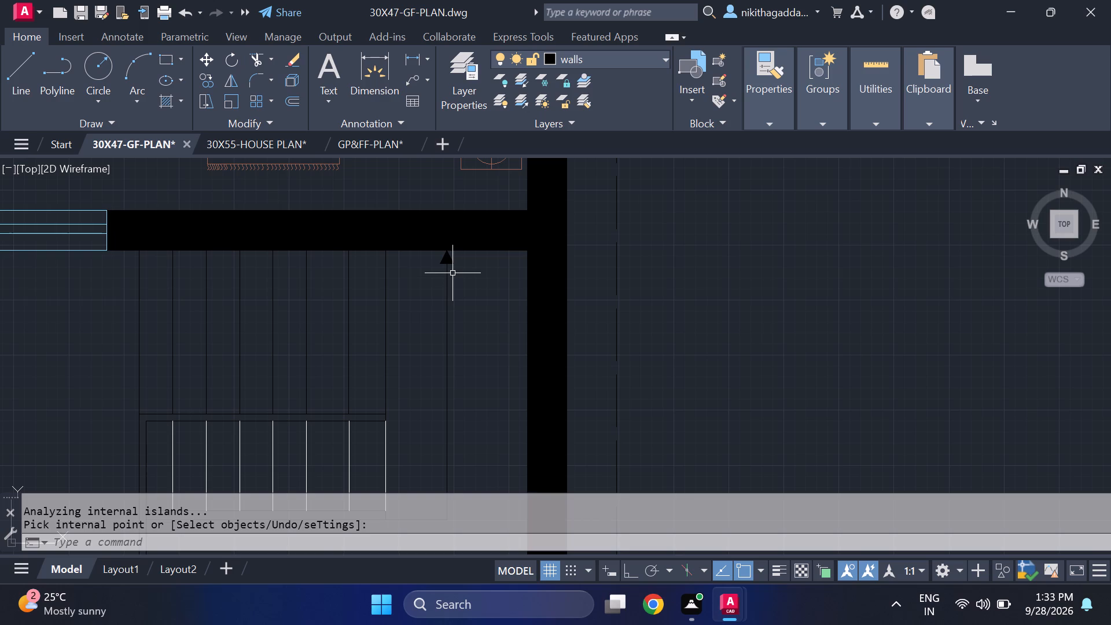
key("l")
key("Return")
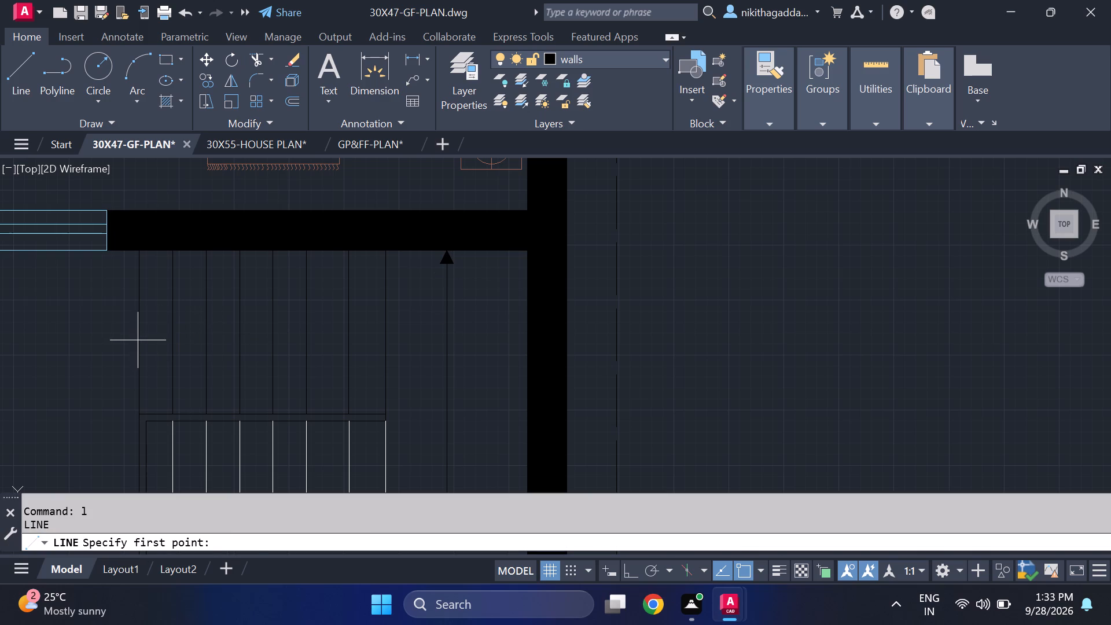
left_click(134, 335)
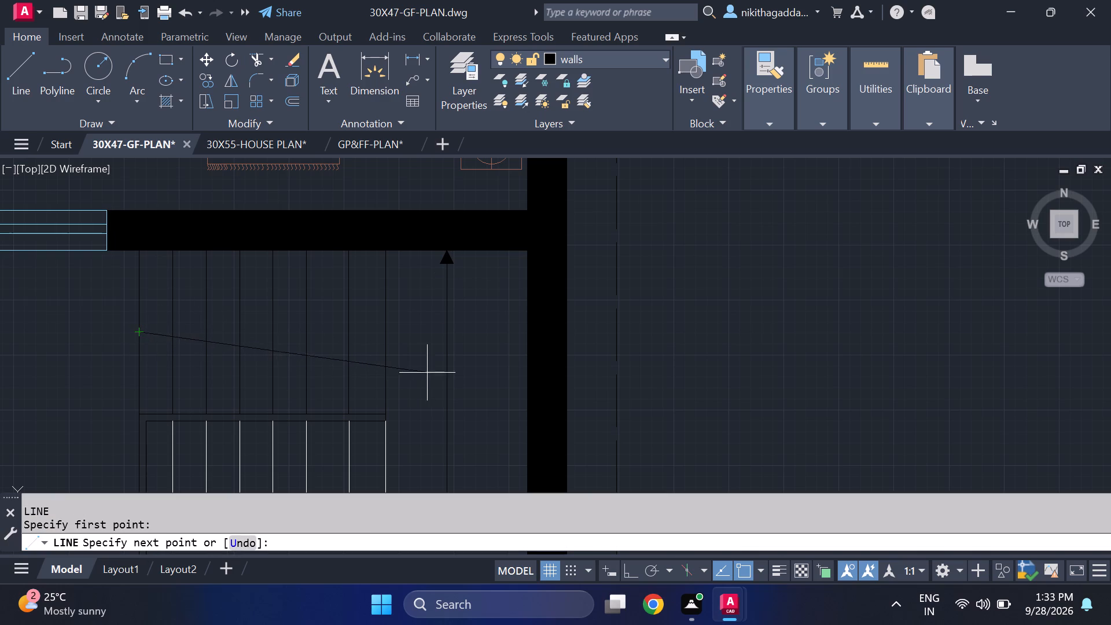
left_click(445, 335)
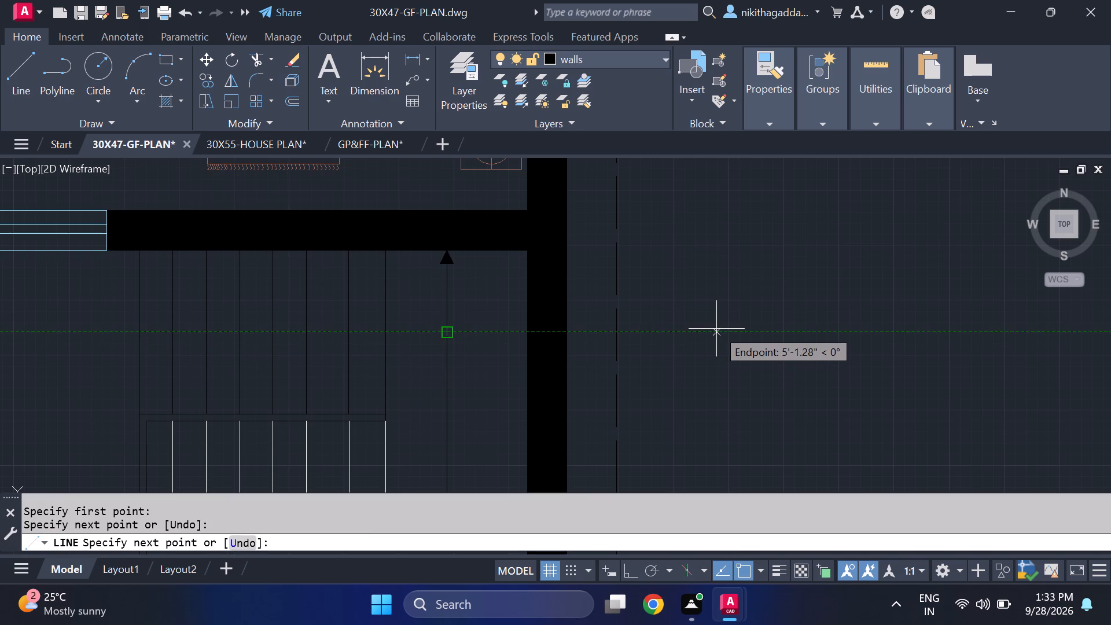
key("Escape")
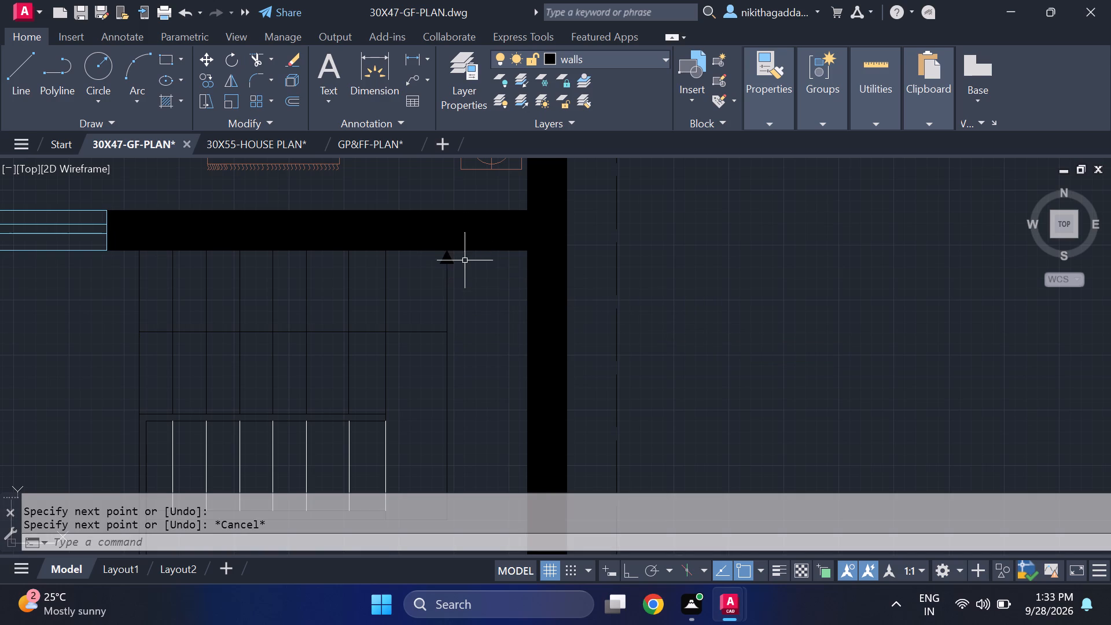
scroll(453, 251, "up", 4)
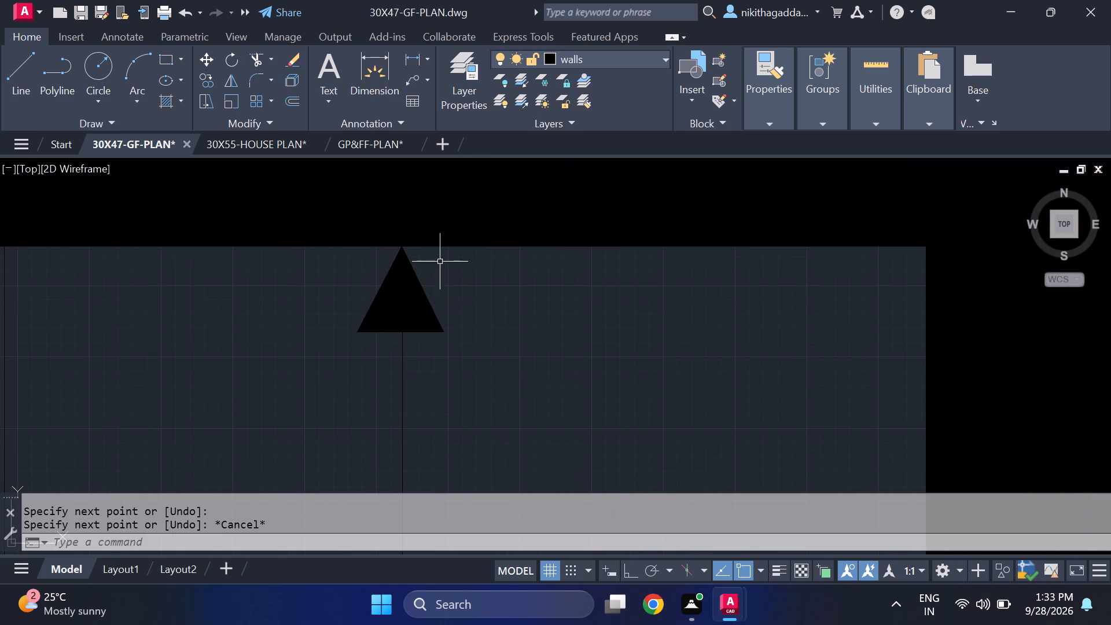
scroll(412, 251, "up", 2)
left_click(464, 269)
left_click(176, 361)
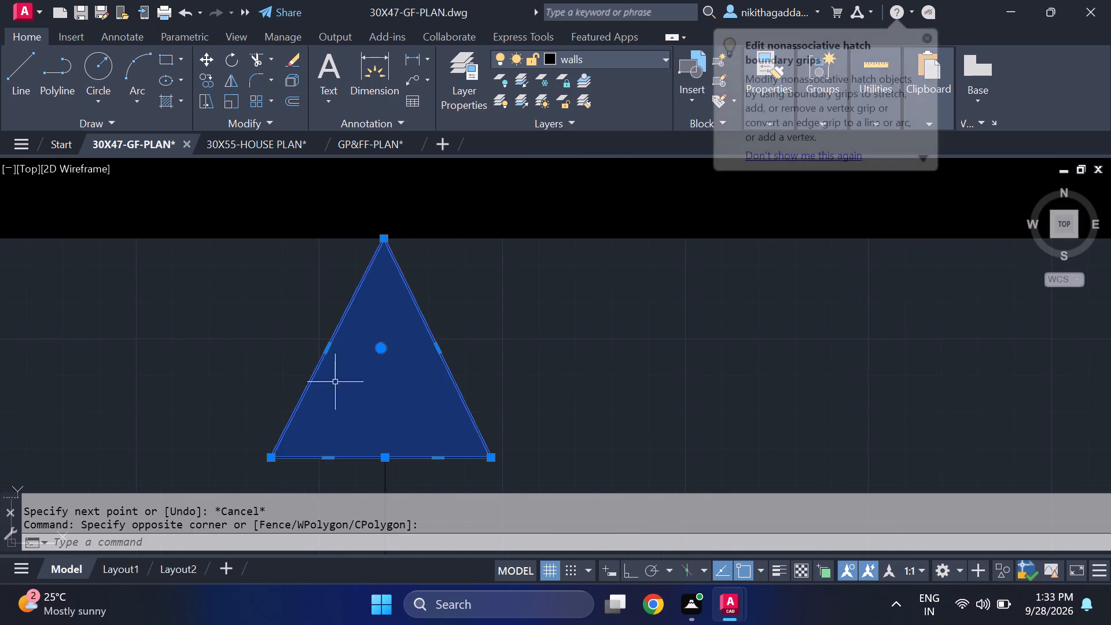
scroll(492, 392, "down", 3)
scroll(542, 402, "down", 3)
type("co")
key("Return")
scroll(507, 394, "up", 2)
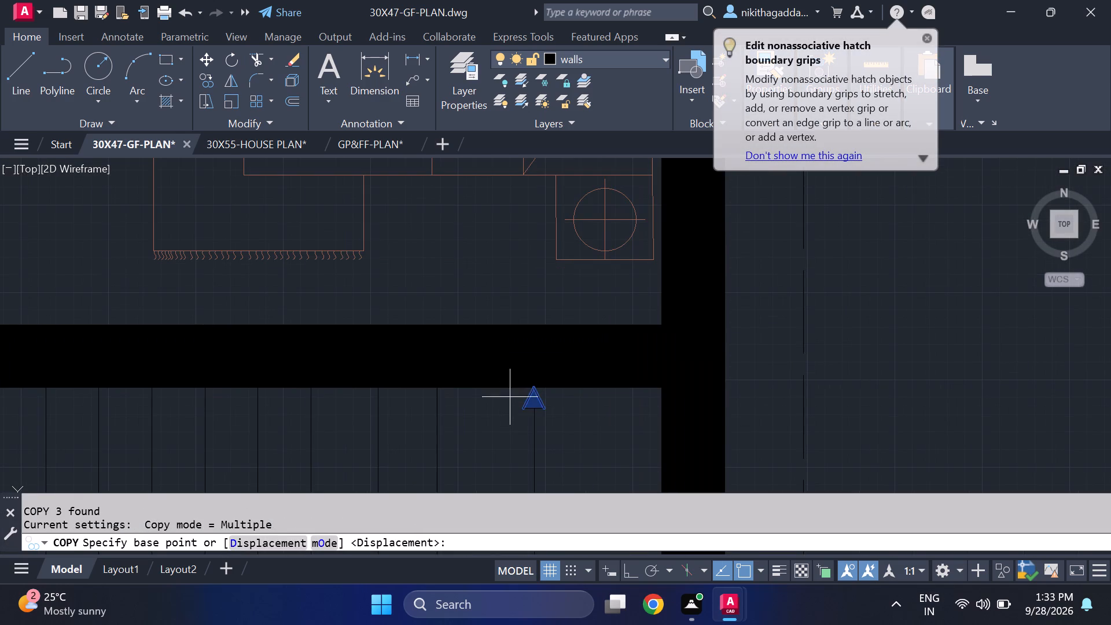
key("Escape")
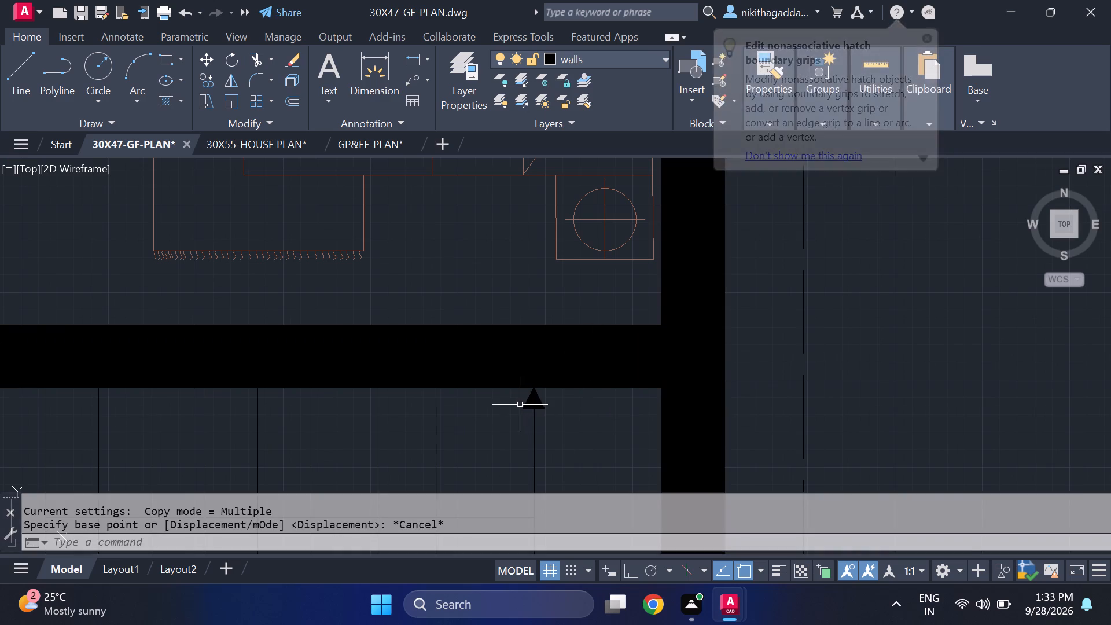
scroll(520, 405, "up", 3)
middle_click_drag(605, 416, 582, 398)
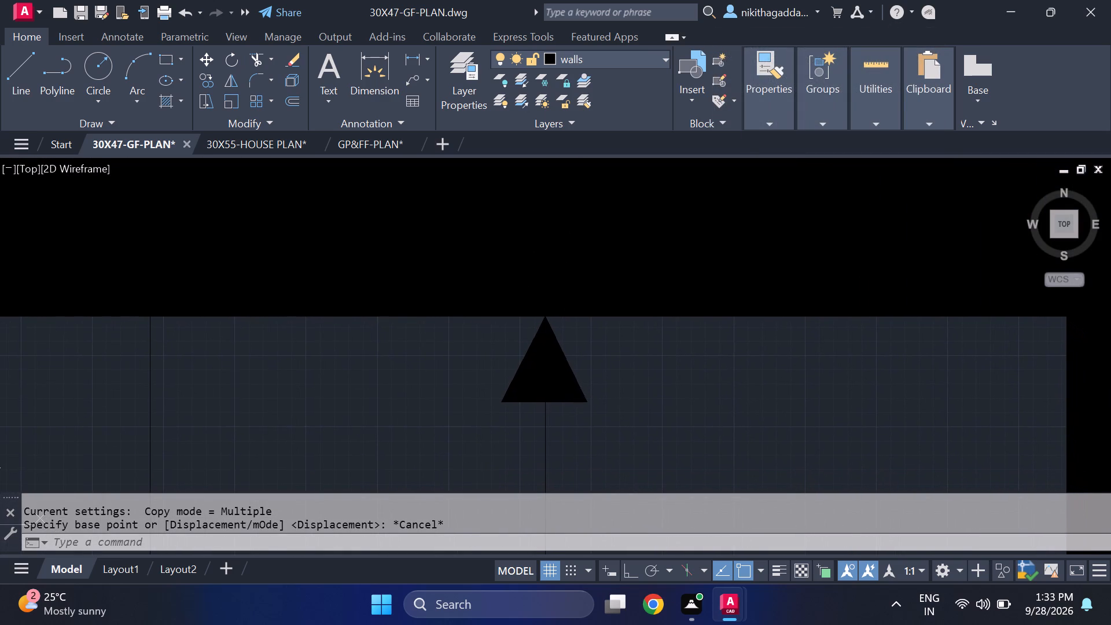
Copy the filled triangular arrowhead from the vertical line's northern end to just west of the upper flight's horizontal line.
scroll(578, 328, "up", 1)
left_click_drag(578, 328, 572, 333)
left_click(397, 413)
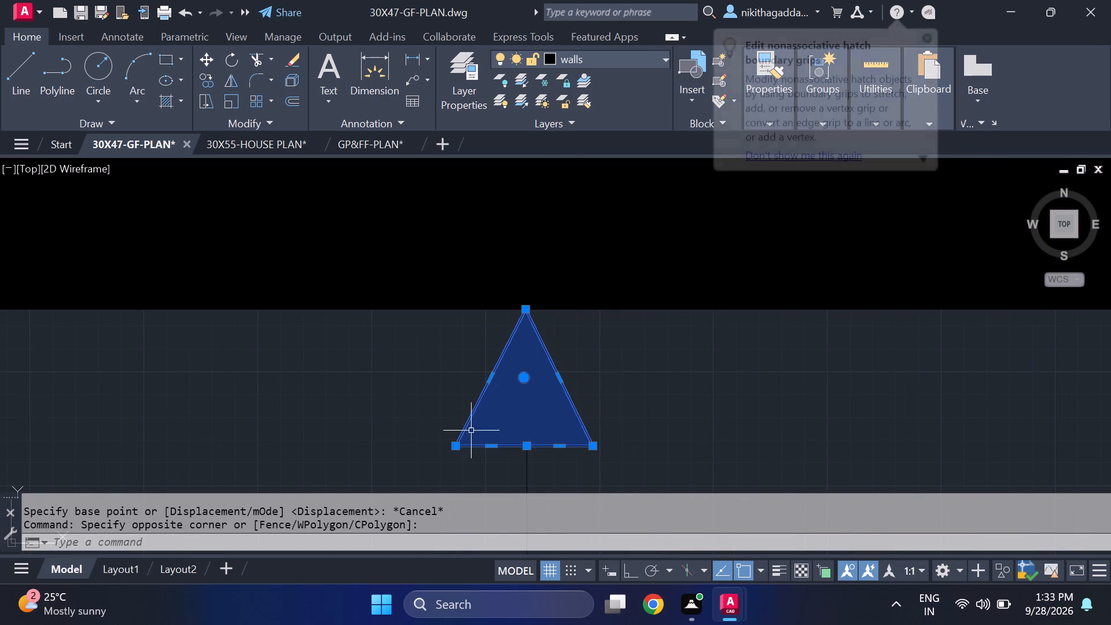
scroll(525, 449, "up", 3)
scroll(552, 379, "down", 5)
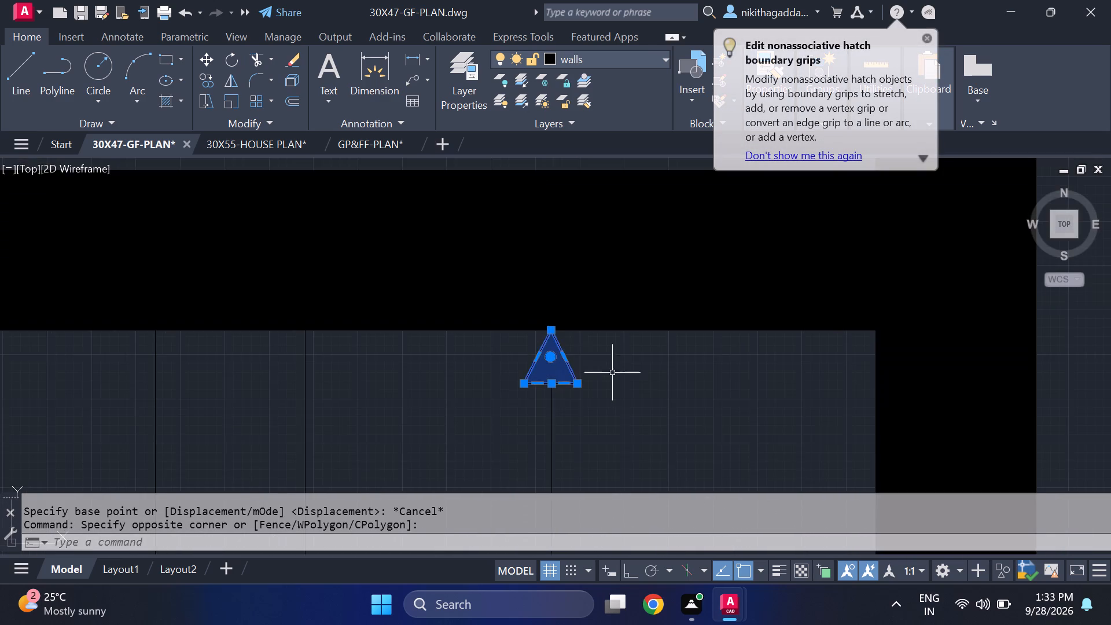
scroll(619, 386, "down", 4)
middle_click_drag(628, 422, 604, 382)
type("co")
key("Return")
scroll(592, 351, "up", 4)
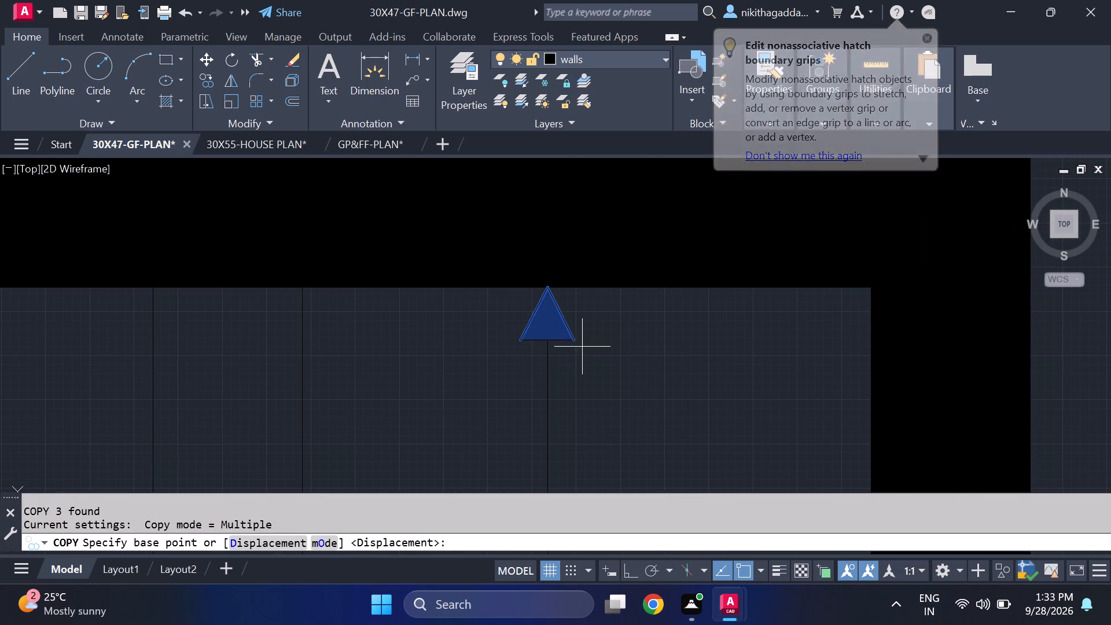
left_click(577, 340)
middle_click_drag(172, 451, 732, 292)
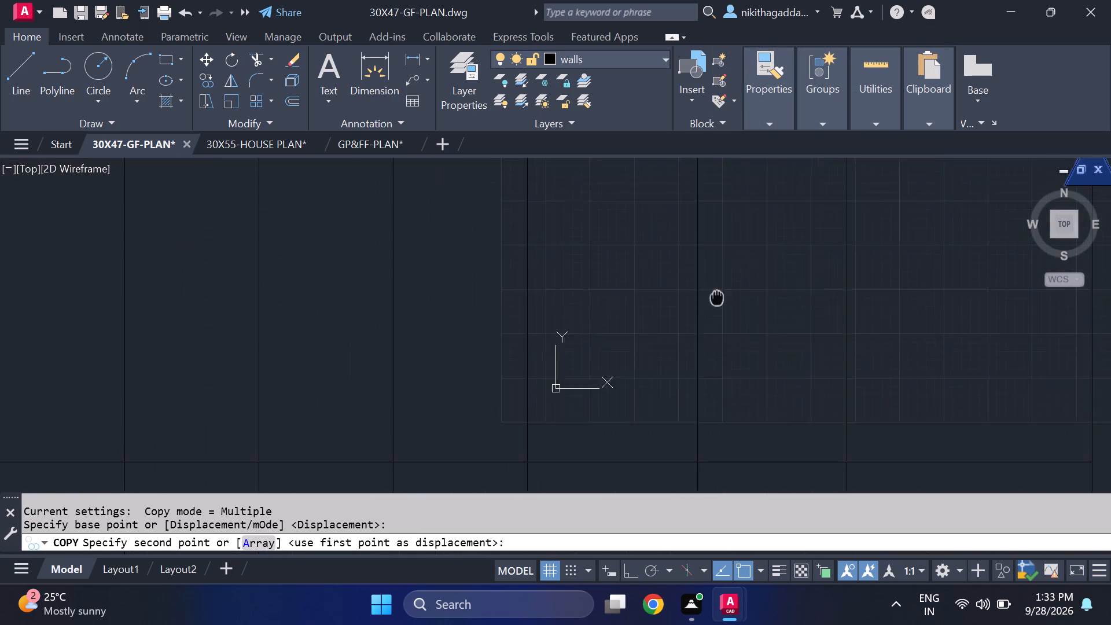
middle_click_drag(732, 292, 737, 291)
scroll(350, 399, "down", 3)
scroll(202, 407, "up", 2)
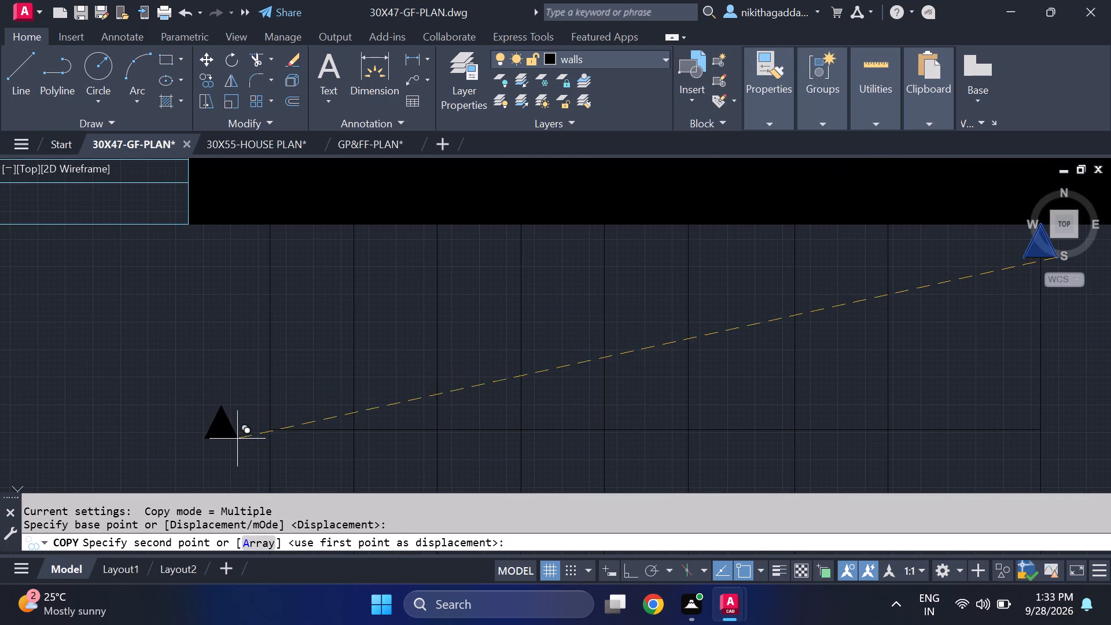
left_click(248, 435)
key("Escape")
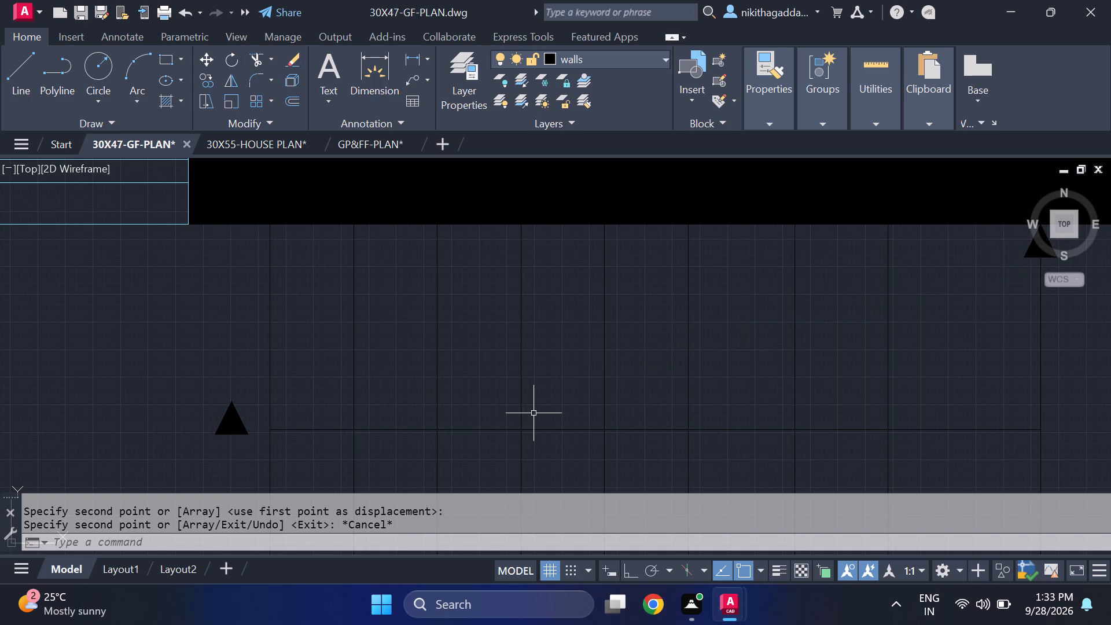
Rotate the copied arrowhead 90° counterclockwise about its eastern base corner so that its apex points west.
scroll(279, 434, "up", 2)
left_click_drag(191, 332, 189, 340)
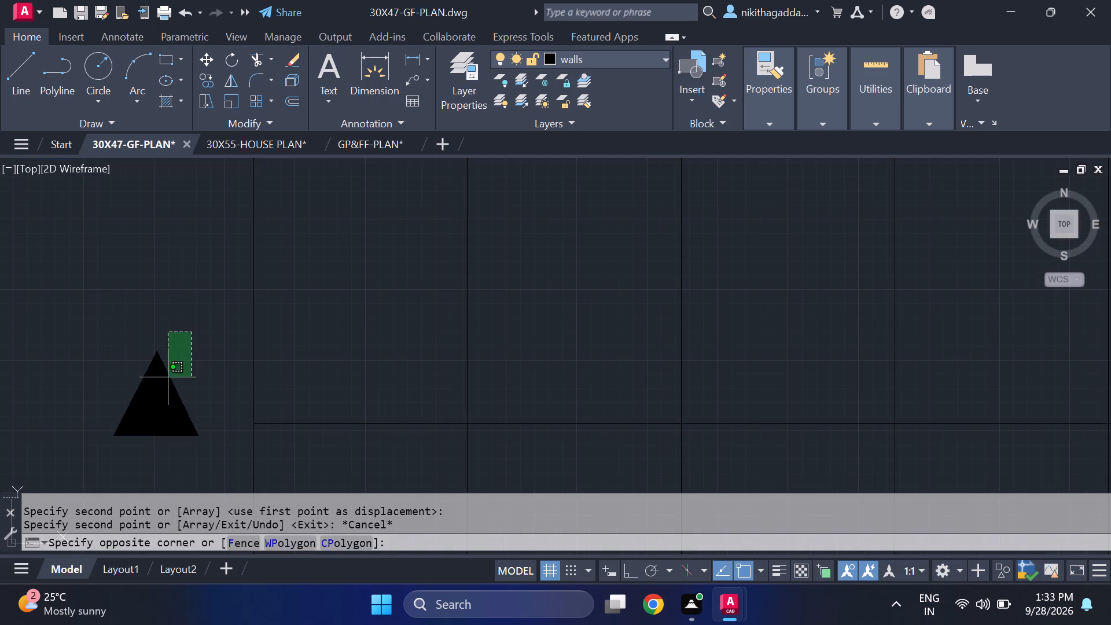
left_click(65, 463)
type("ro")
key("Return")
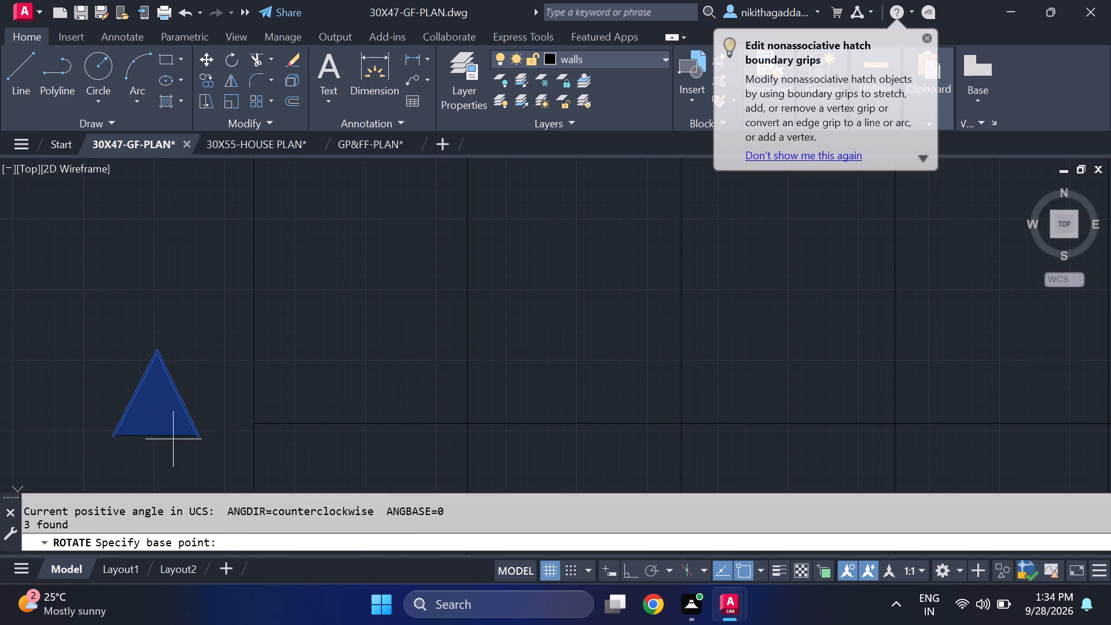
left_click(199, 438)
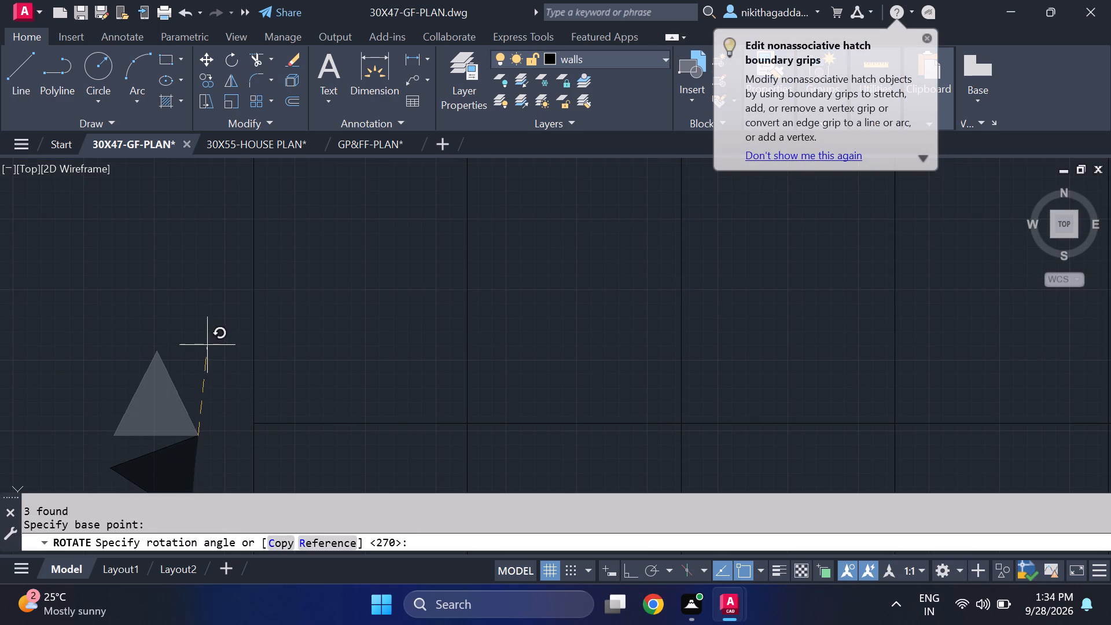
key("F8")
left_click(179, 323)
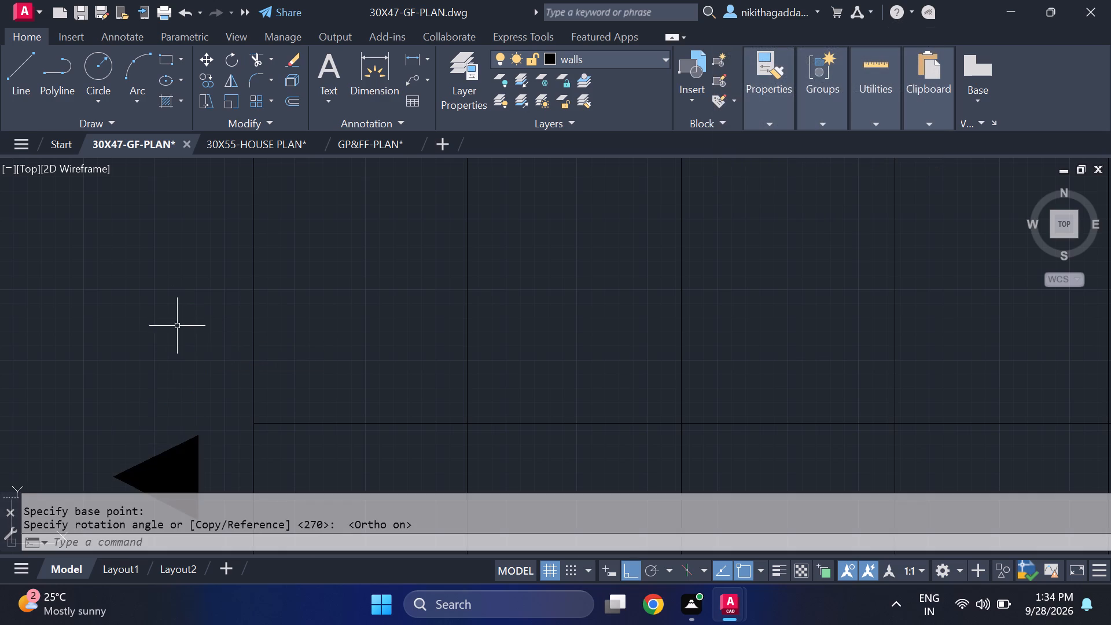
Move the west-pointing arrowhead so its base is centred against the western end of the upper flight's horizontal line.
middle_click_drag(158, 406, 183, 282)
left_click_drag(237, 283, 230, 291)
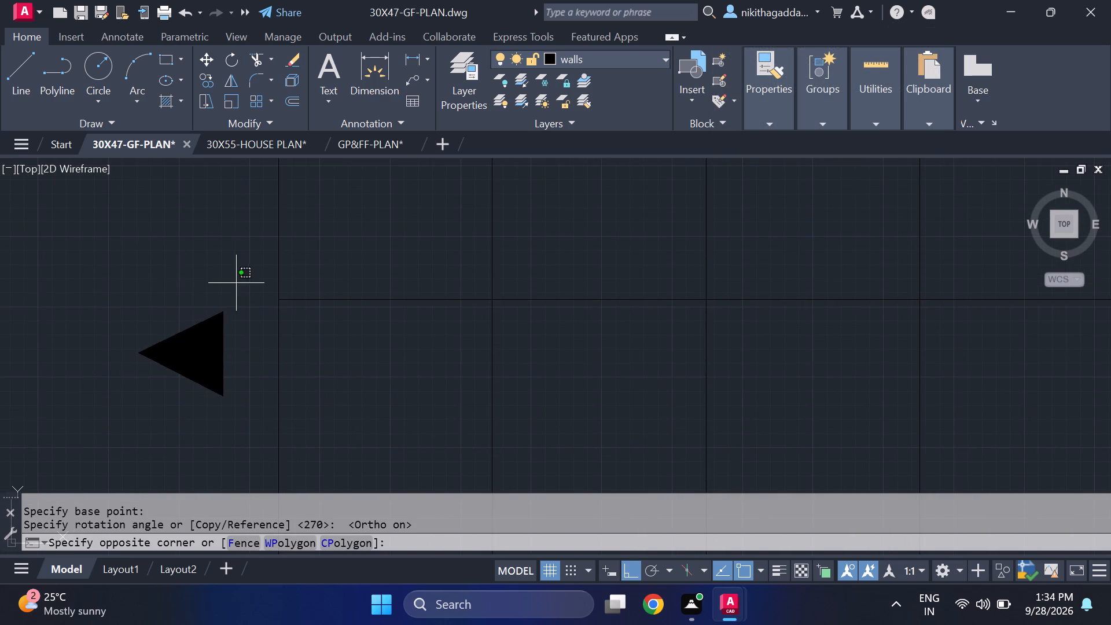
left_click(69, 462)
key("m")
key("Return")
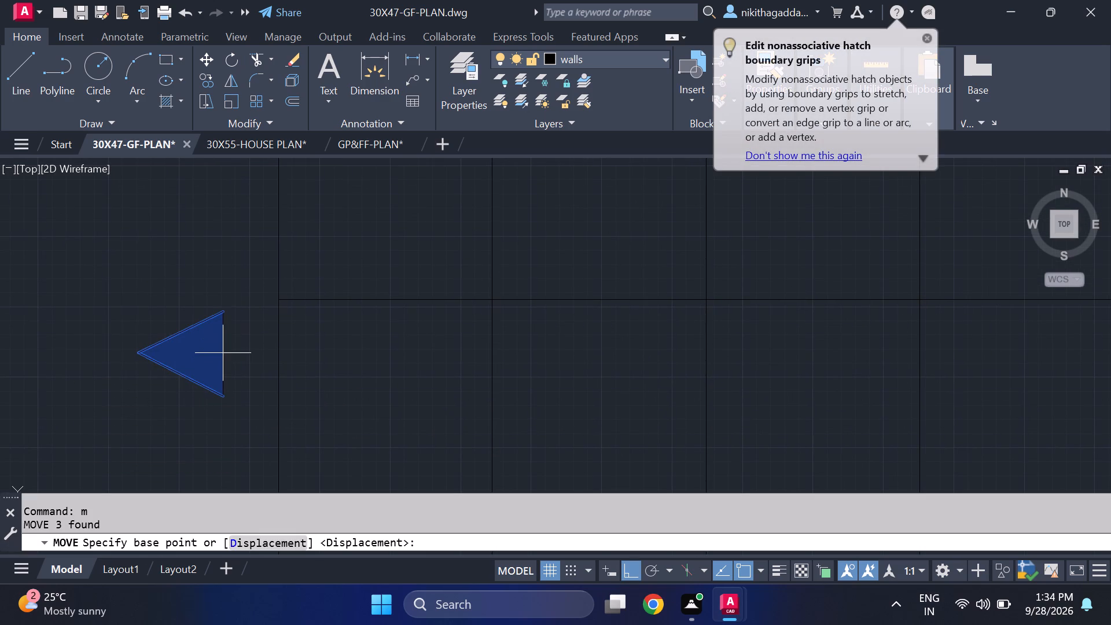
left_click(135, 353)
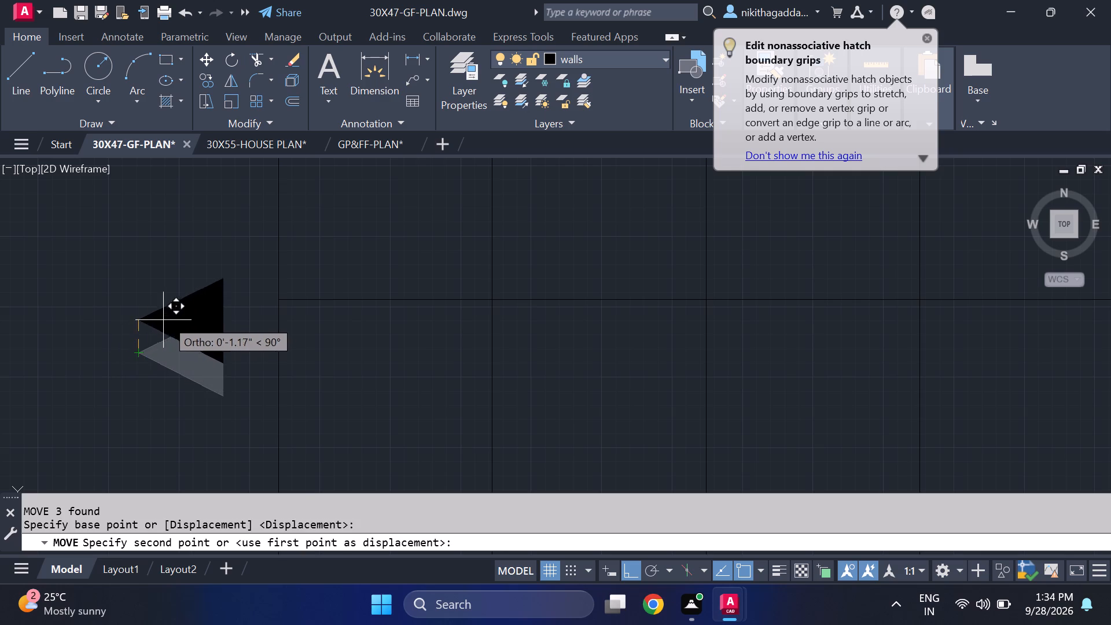
key("F8")
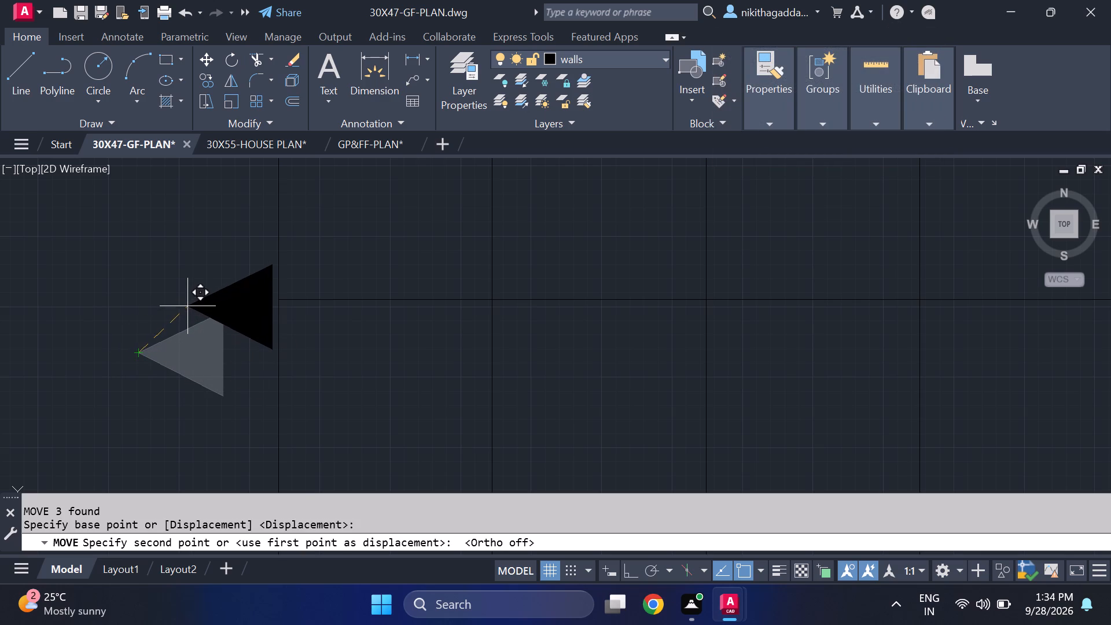
left_click(194, 300)
Delete the arrowhead at the vertical line's northern end, including its hatch, sloping sides and both base segments.
scroll(108, 320, "down", 5)
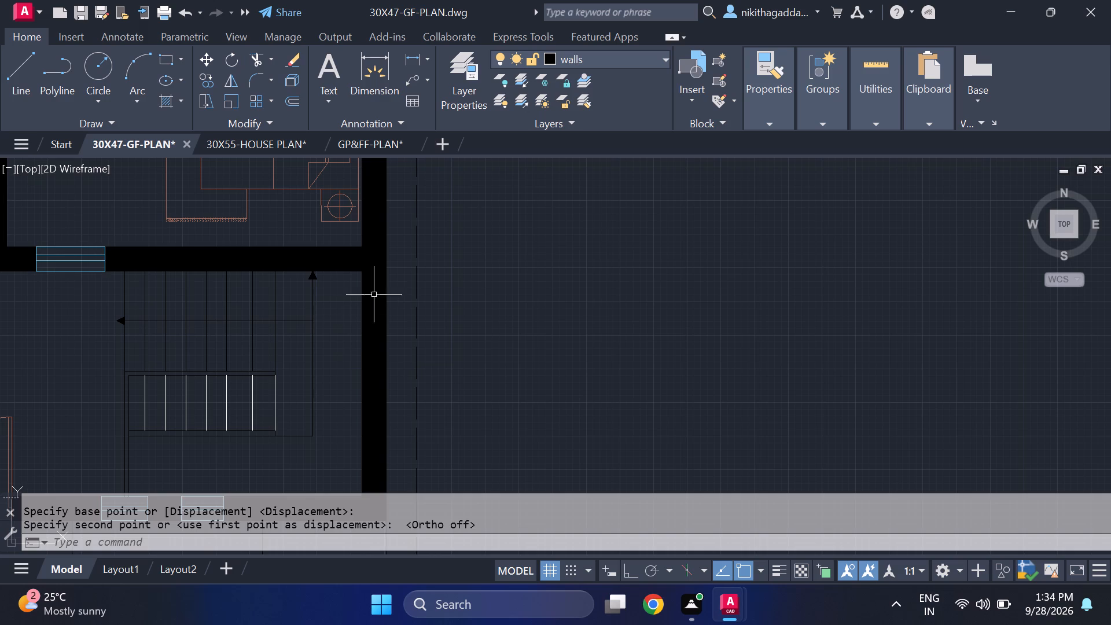
scroll(322, 257, "up", 3)
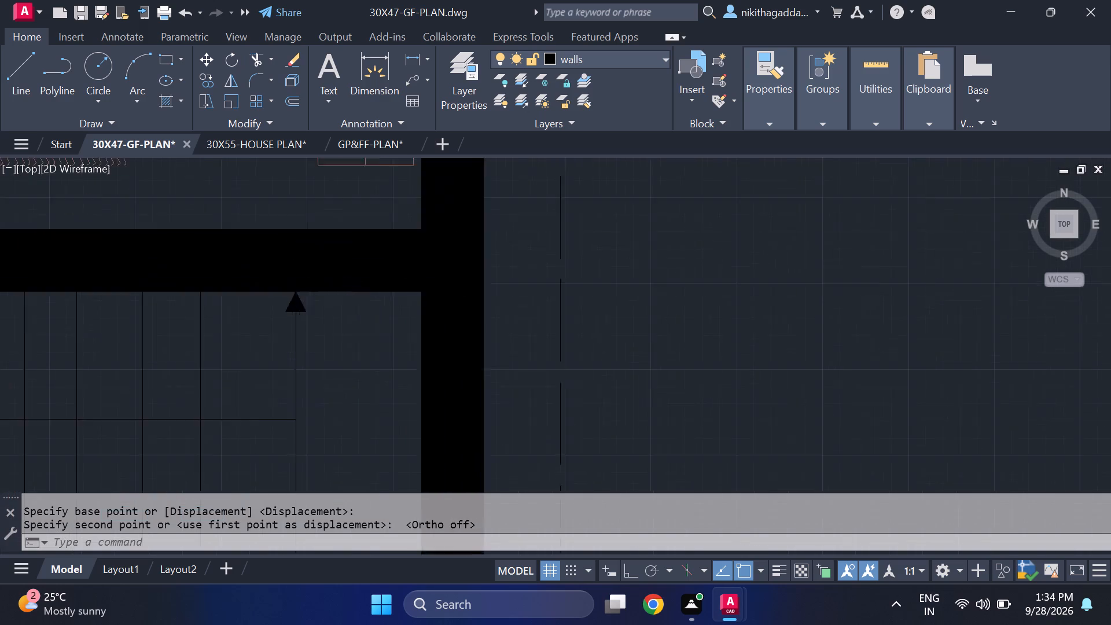
left_click_drag(310, 313, 297, 313)
left_click(245, 326)
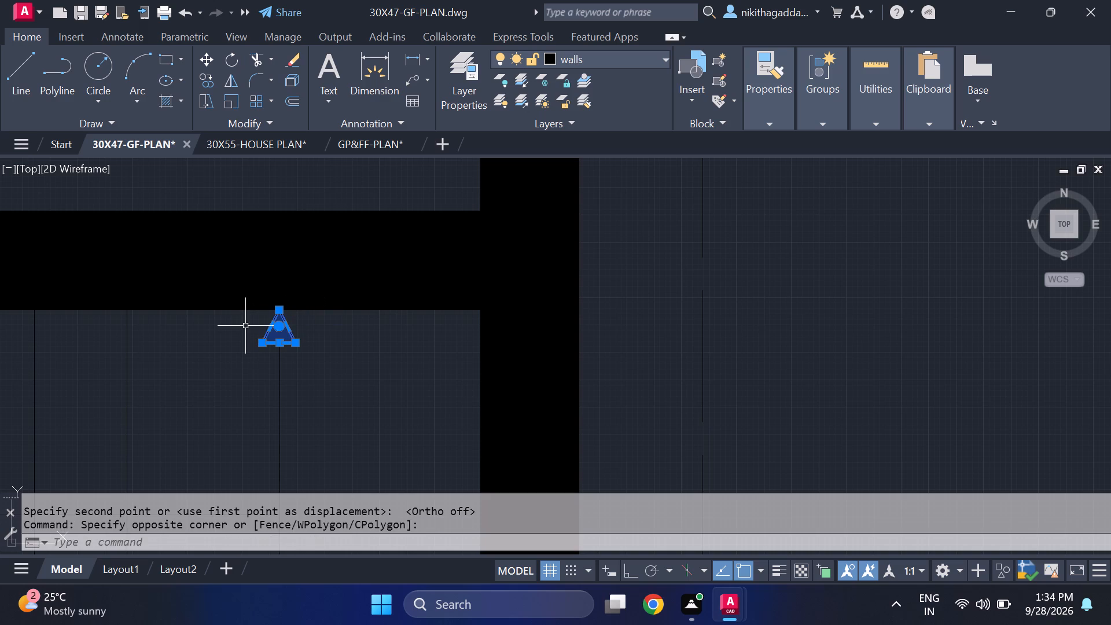
key("Delete")
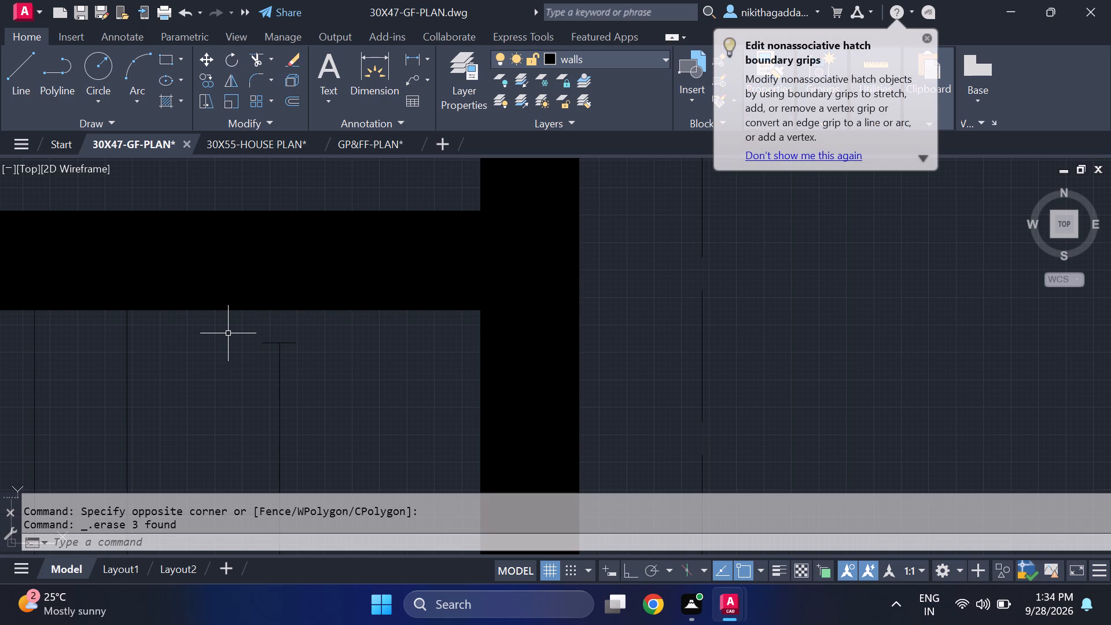
left_click(265, 343)
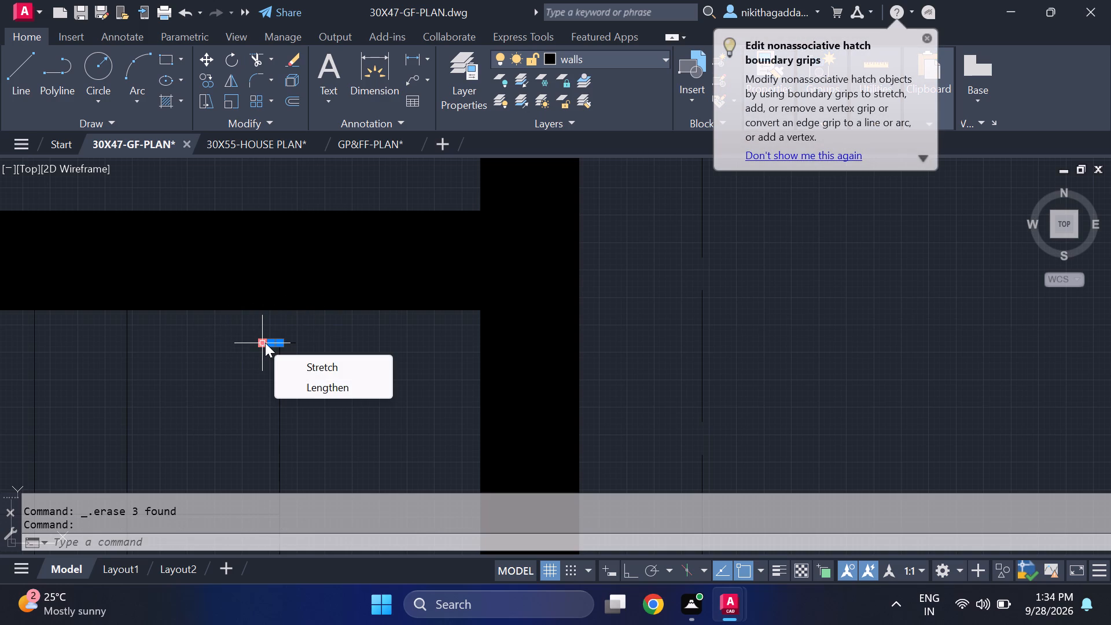
scroll(323, 356, "up", 5)
left_click(295, 338)
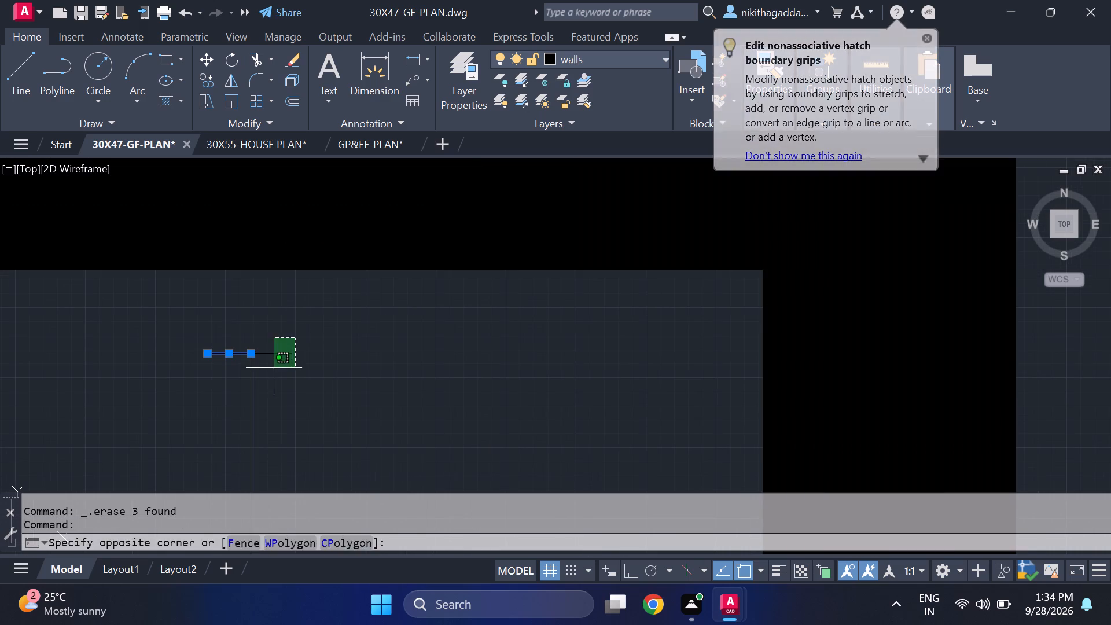
left_click(274, 368)
key("Delete")
Extend the staircase's vertical direction line north to the southern bedroom's wall.
type("ex")
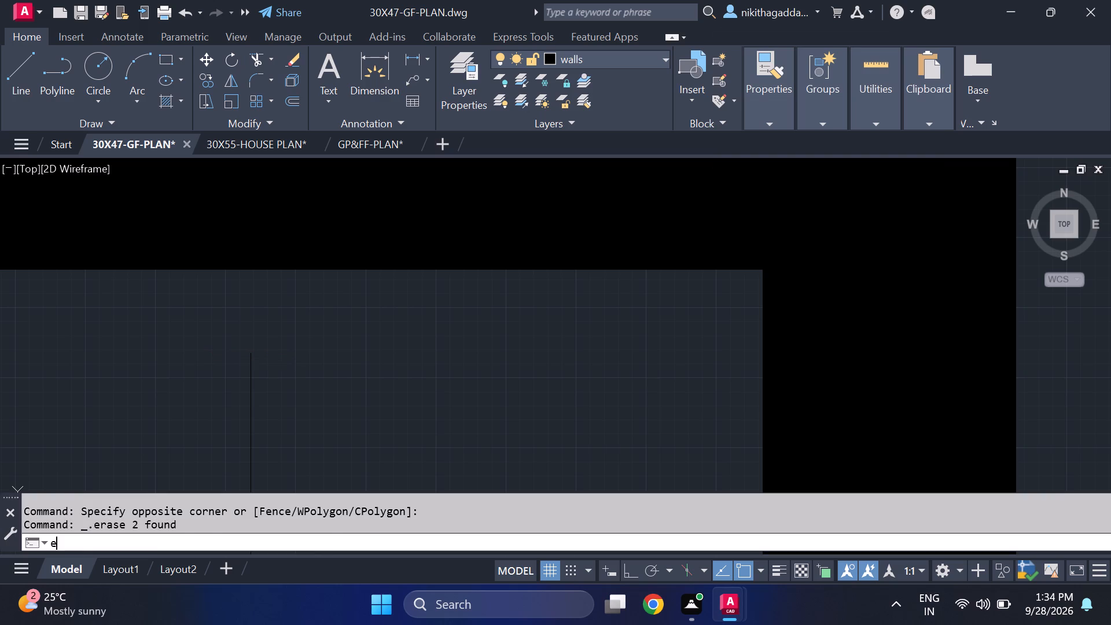
key("Return")
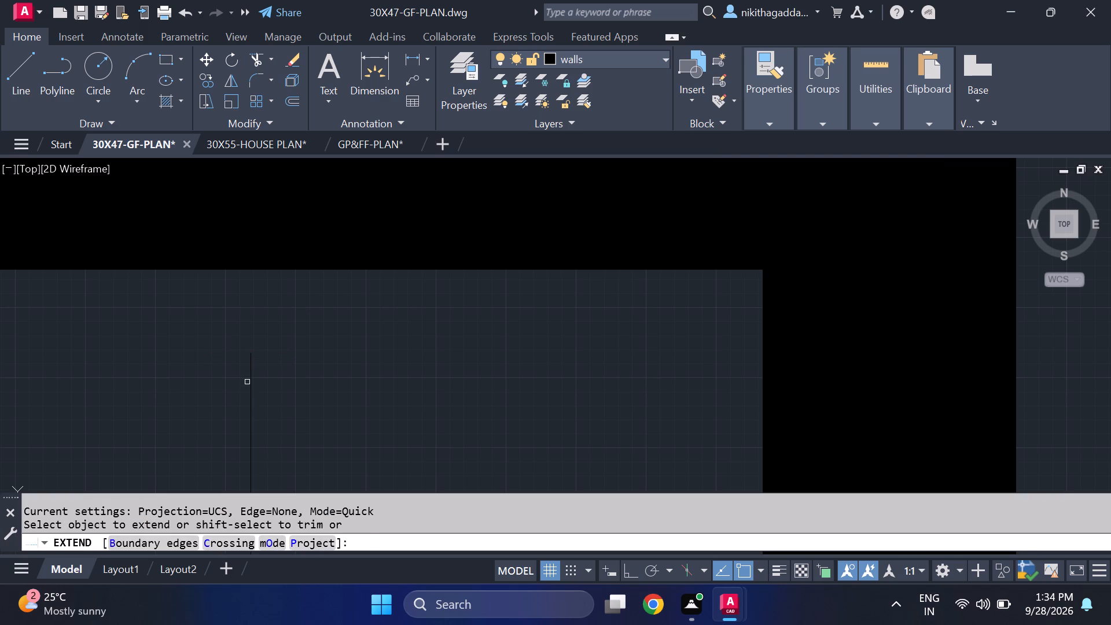
left_click(250, 374)
scroll(355, 376, "down", 6)
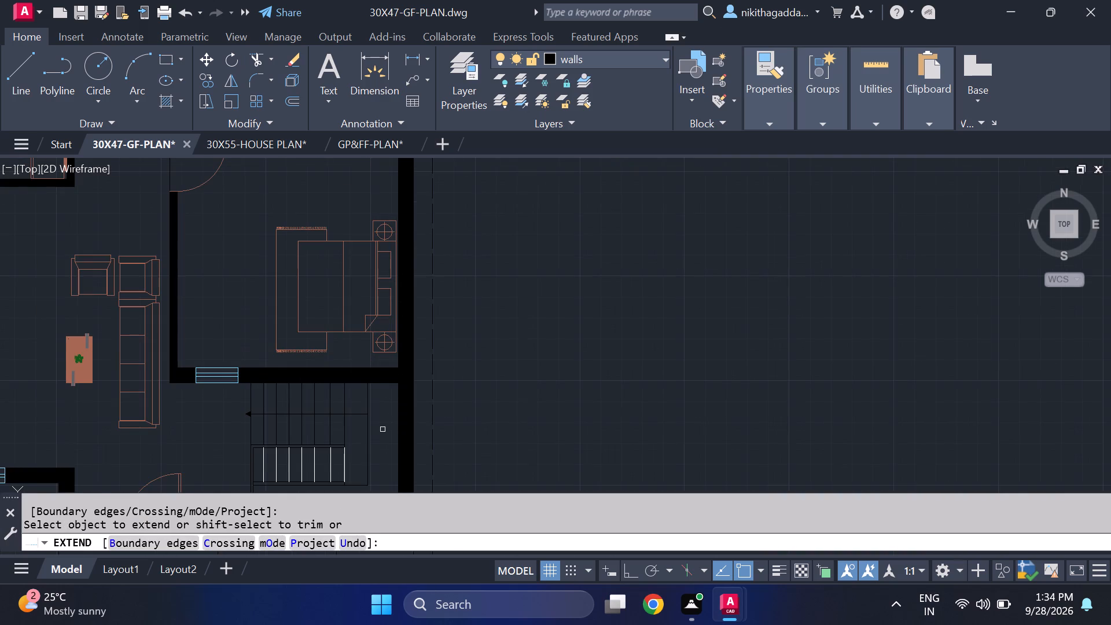
middle_click_drag(382, 429, 384, 384)
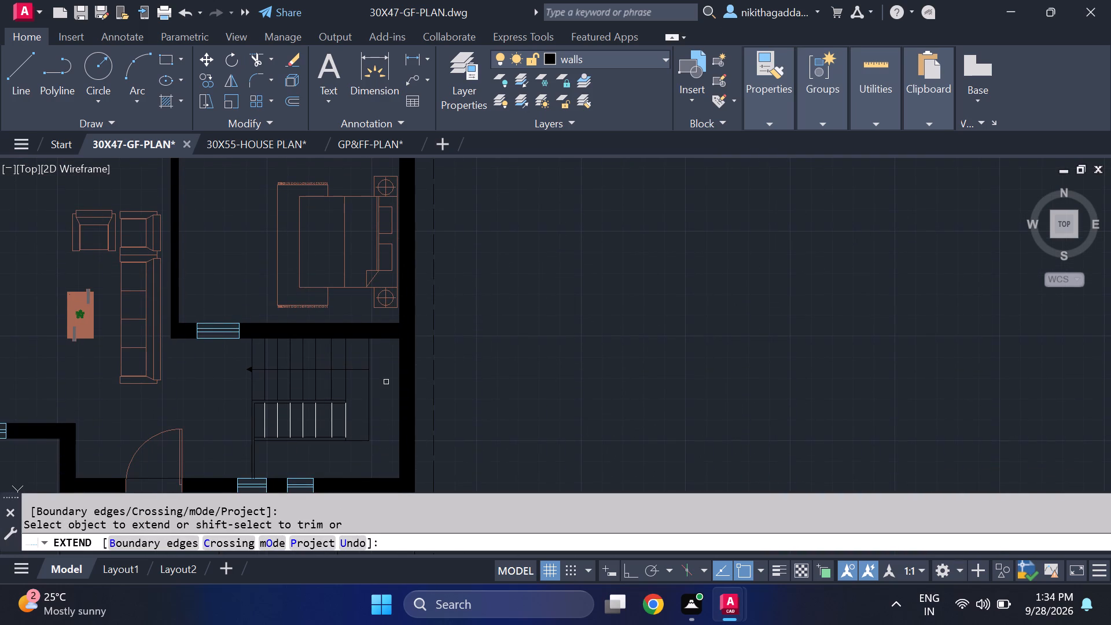
key("Escape")
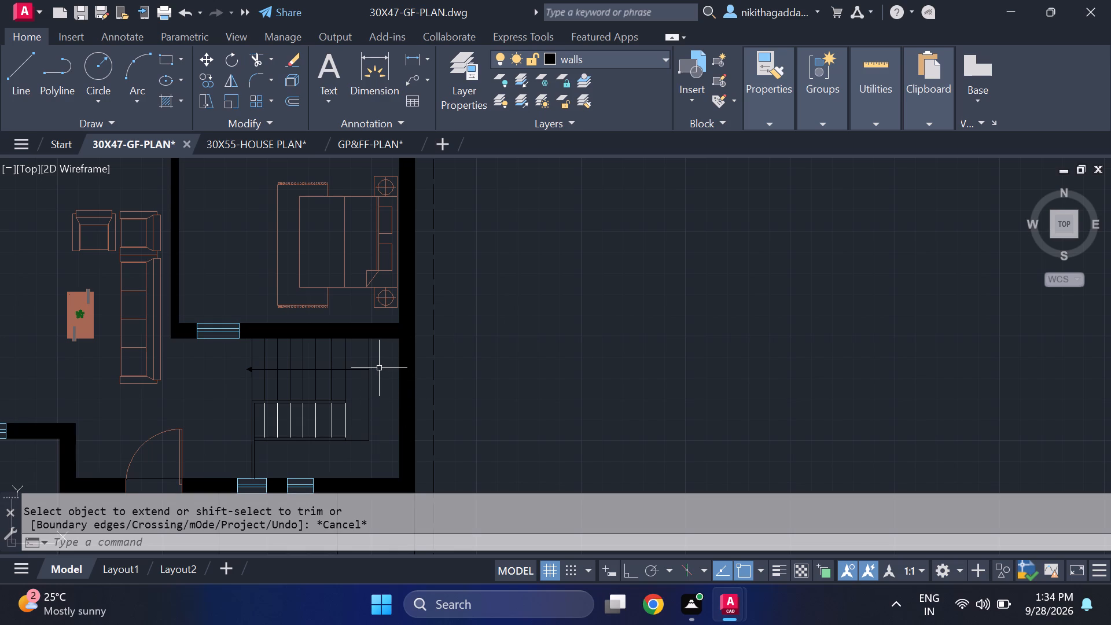
Examine the whole ground-floor plan, from the staircase and living area through the kitchen and dining area to the northern bedrooms.
scroll(377, 367, "down", 2)
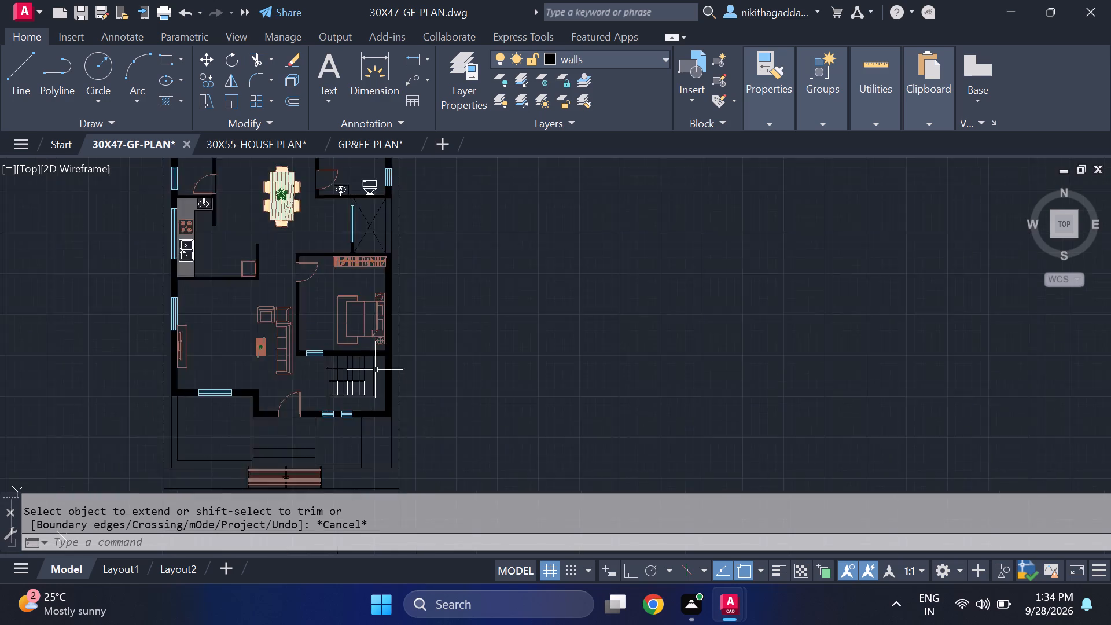
scroll(374, 372, "down", 2)
scroll(428, 368, "up", 2)
middle_click_drag(411, 370, 439, 378)
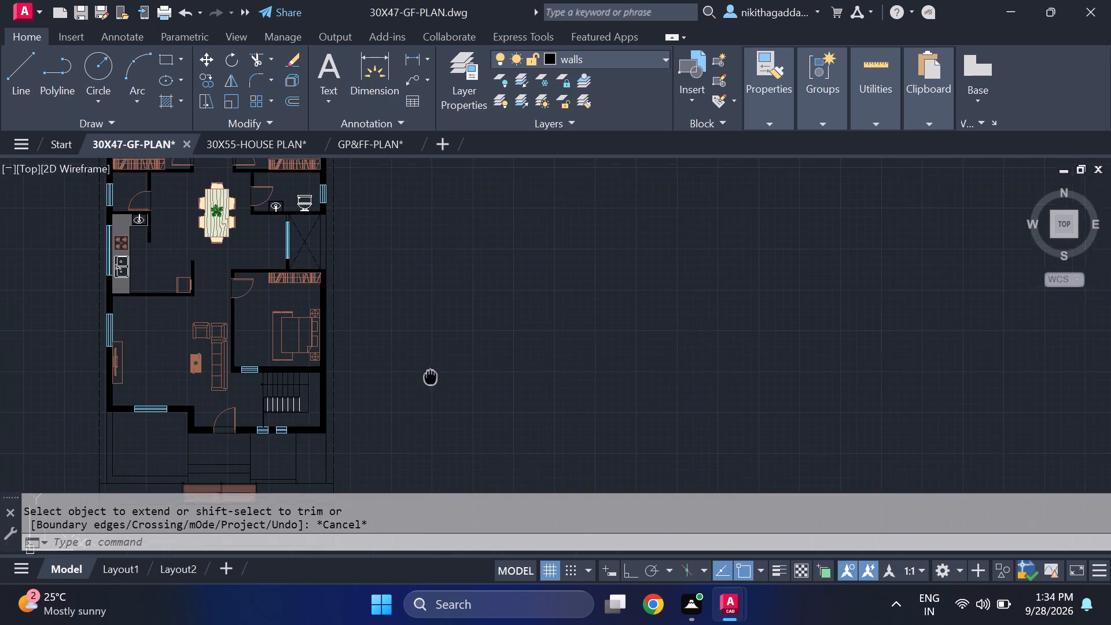
middle_click_drag(439, 378, 500, 388)
scroll(397, 392, "up", 2)
scroll(442, 388, "down", 3)
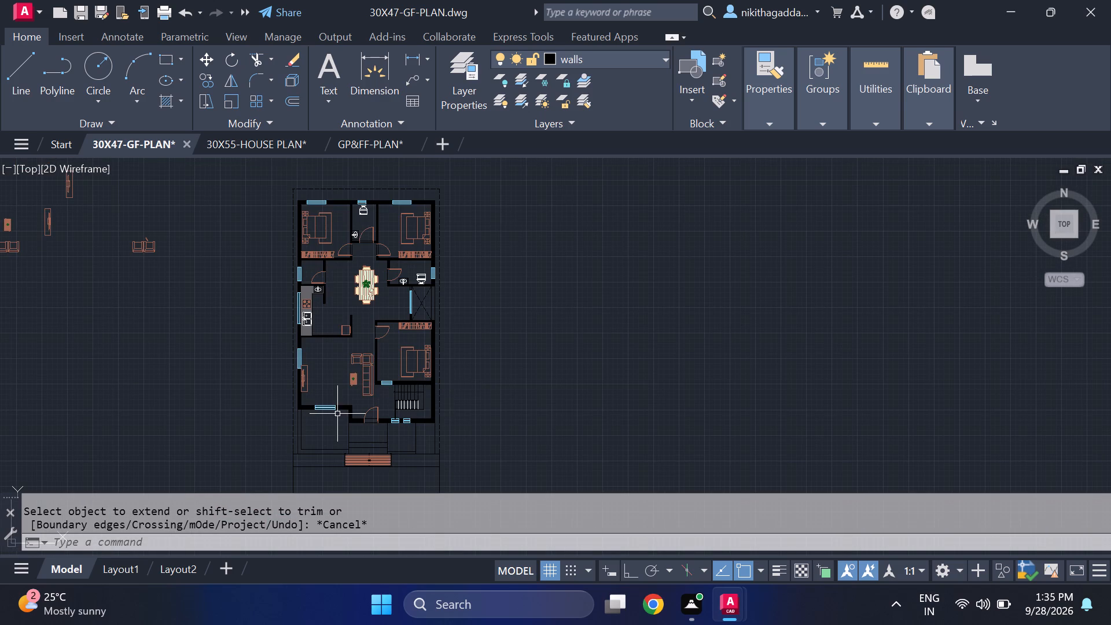
scroll(300, 415, "up", 1)
middle_click_drag(414, 400, 392, 437)
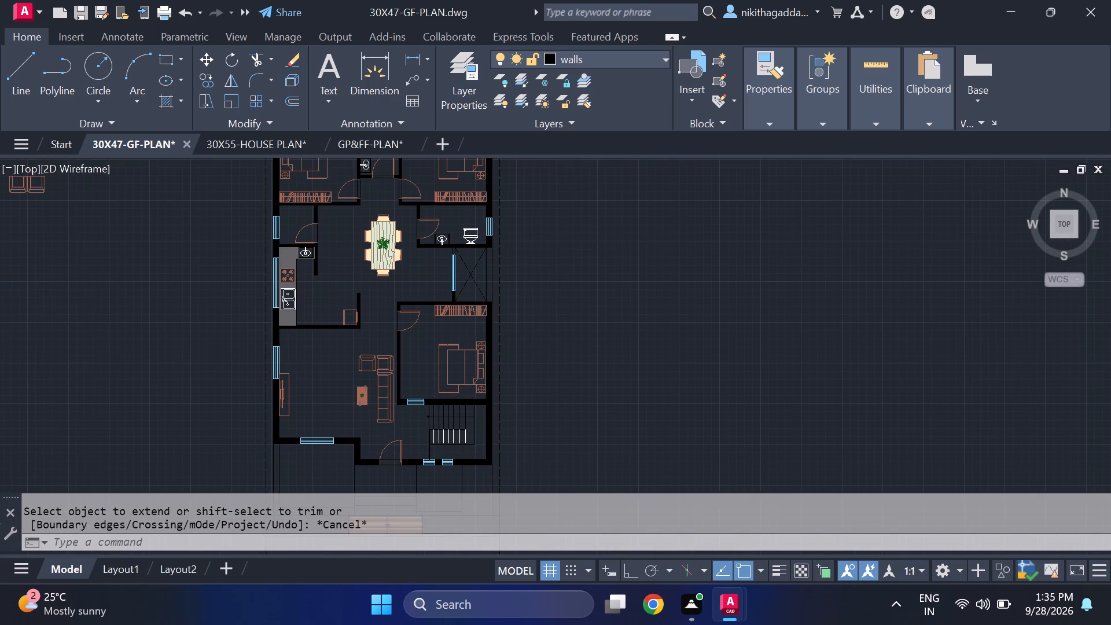
scroll(394, 419, "up", 1)
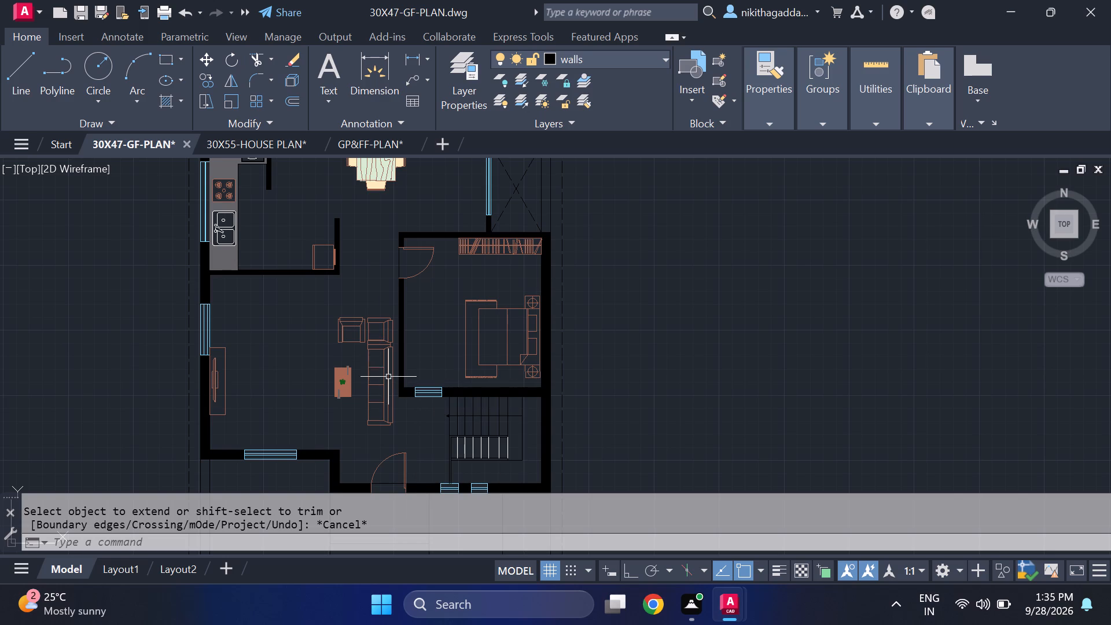
scroll(389, 381, "down", 3)
scroll(389, 384, "up", 2)
middle_click_drag(343, 366, 413, 426)
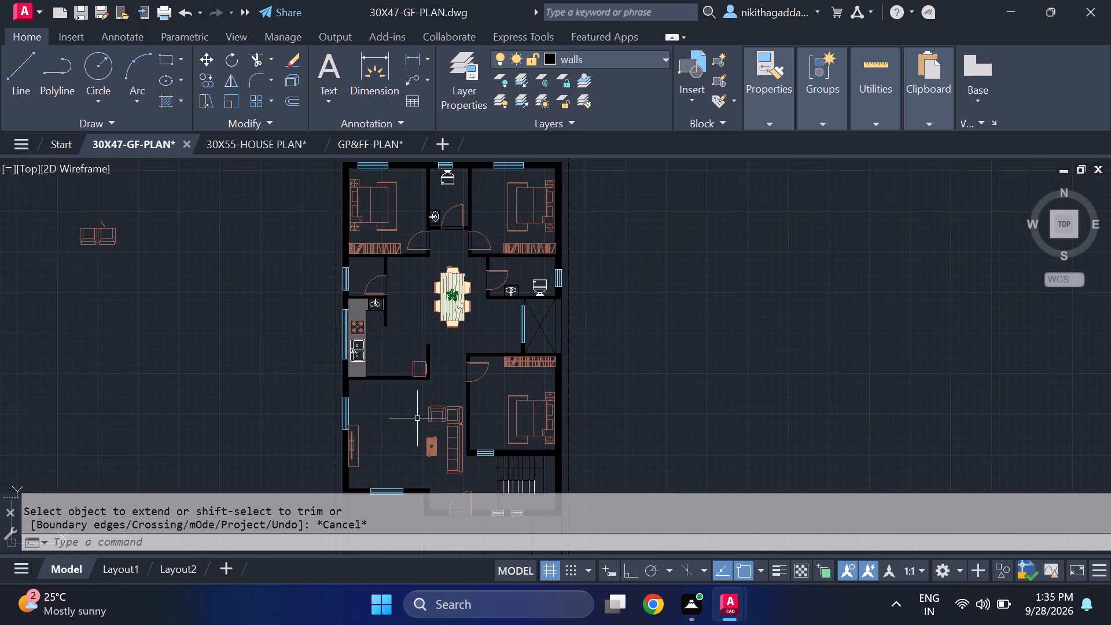
scroll(416, 381, "up", 2)
middle_click_drag(494, 315, 605, 420)
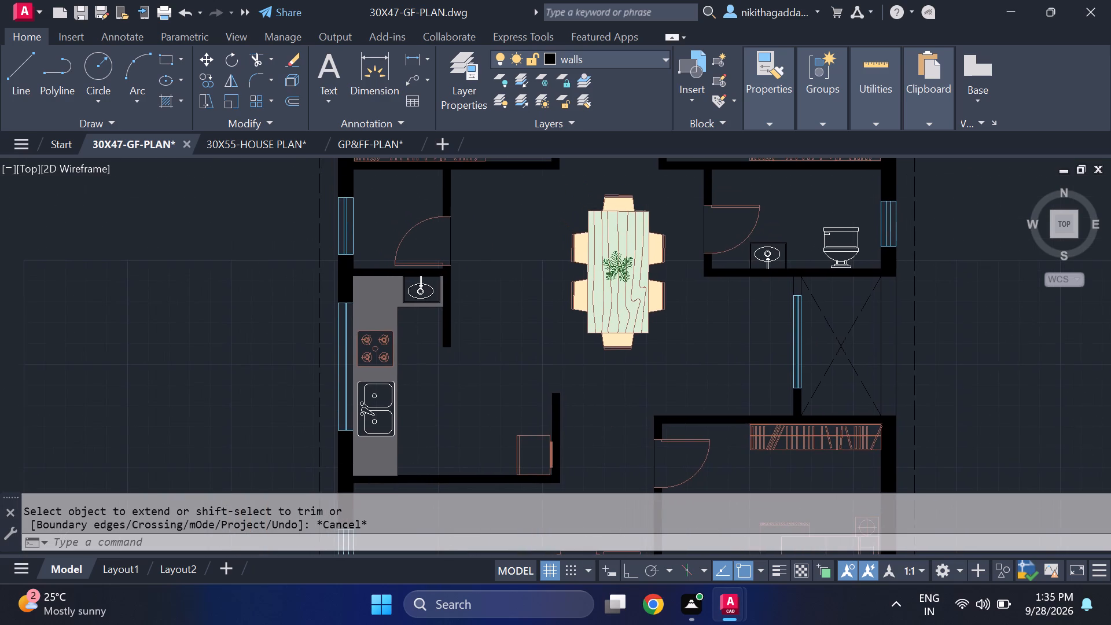
scroll(572, 335, "down", 1)
middle_click_drag(580, 313, 670, 440)
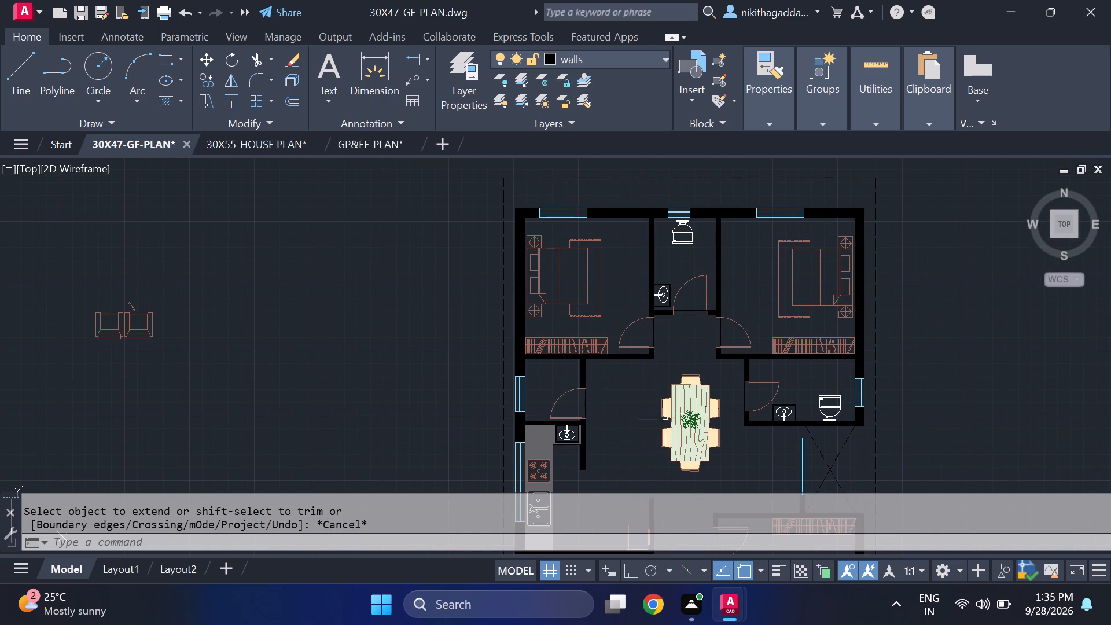
middle_click_drag(661, 370, 660, 370)
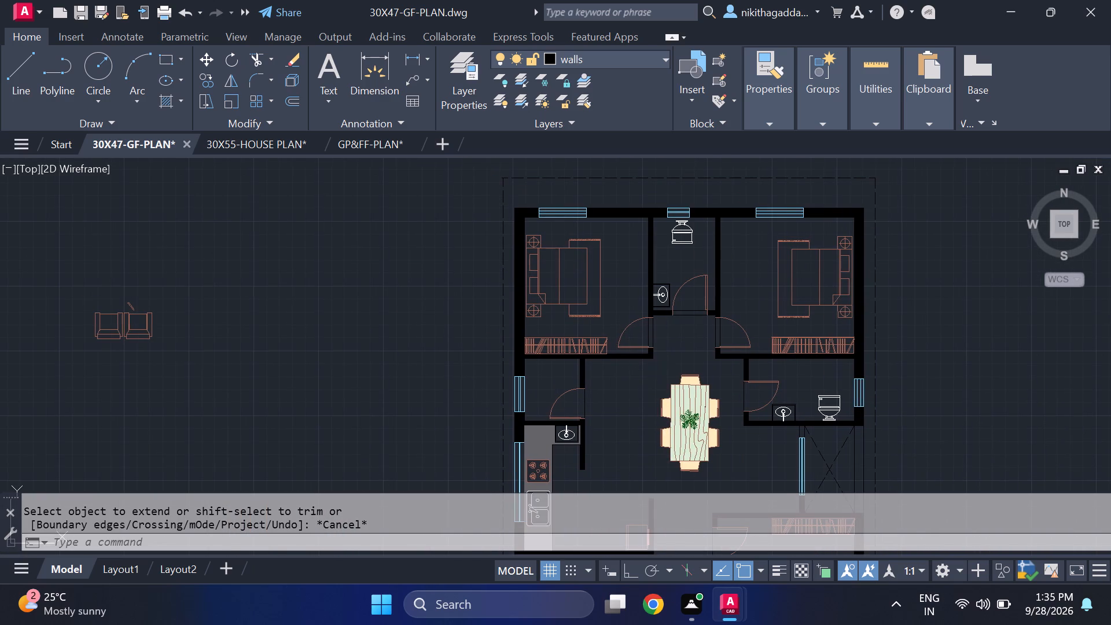
middle_click_drag(660, 370, 551, 266)
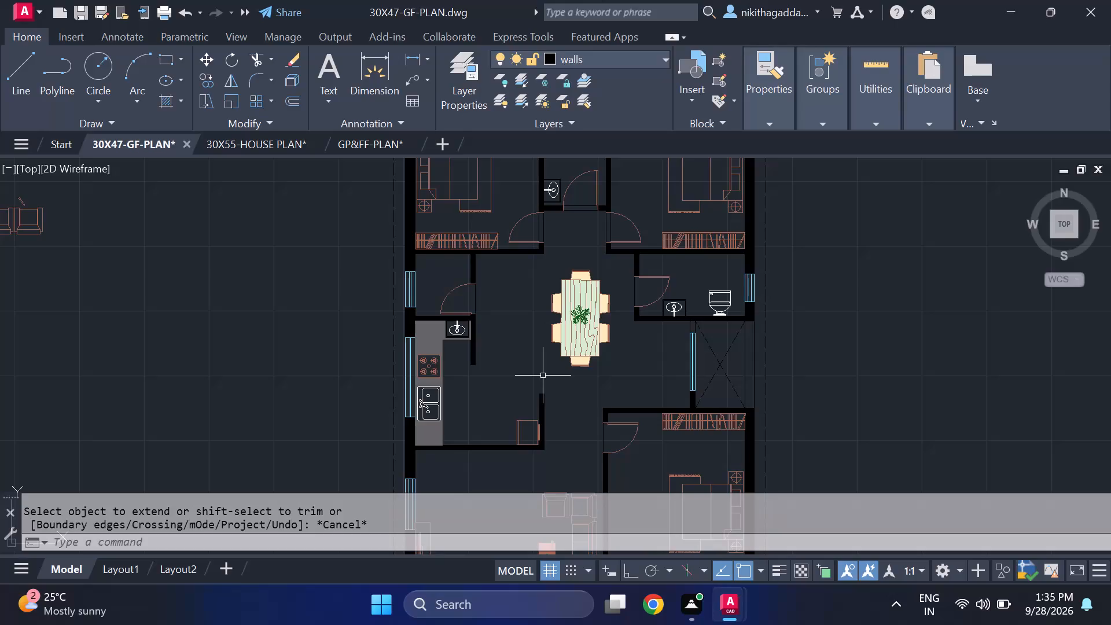
scroll(543, 376, "up", 1)
scroll(543, 376, "down", 3)
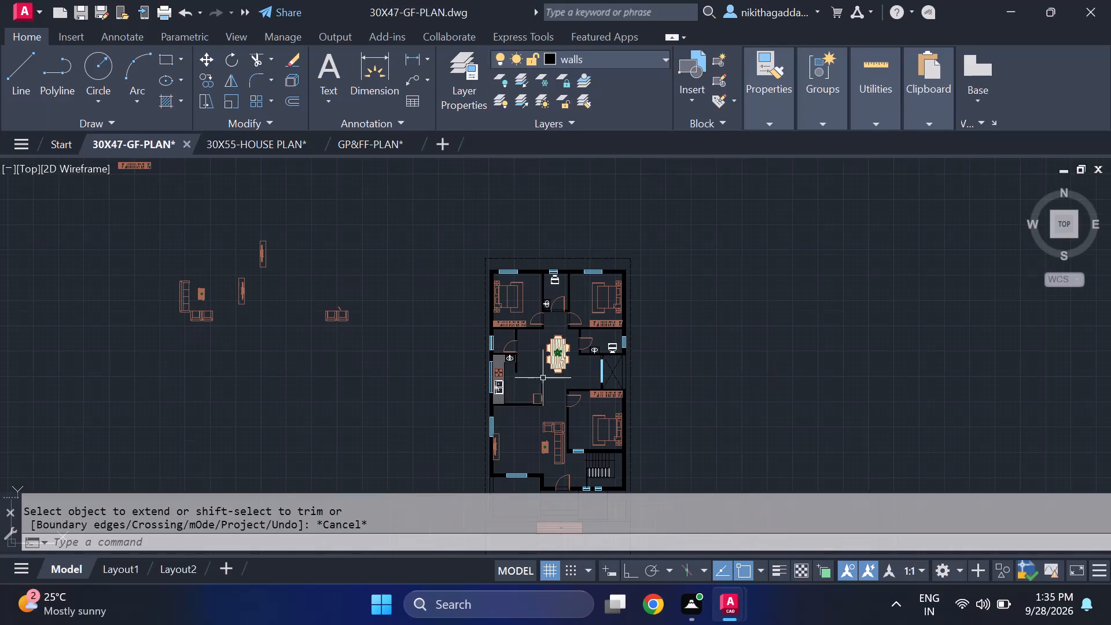